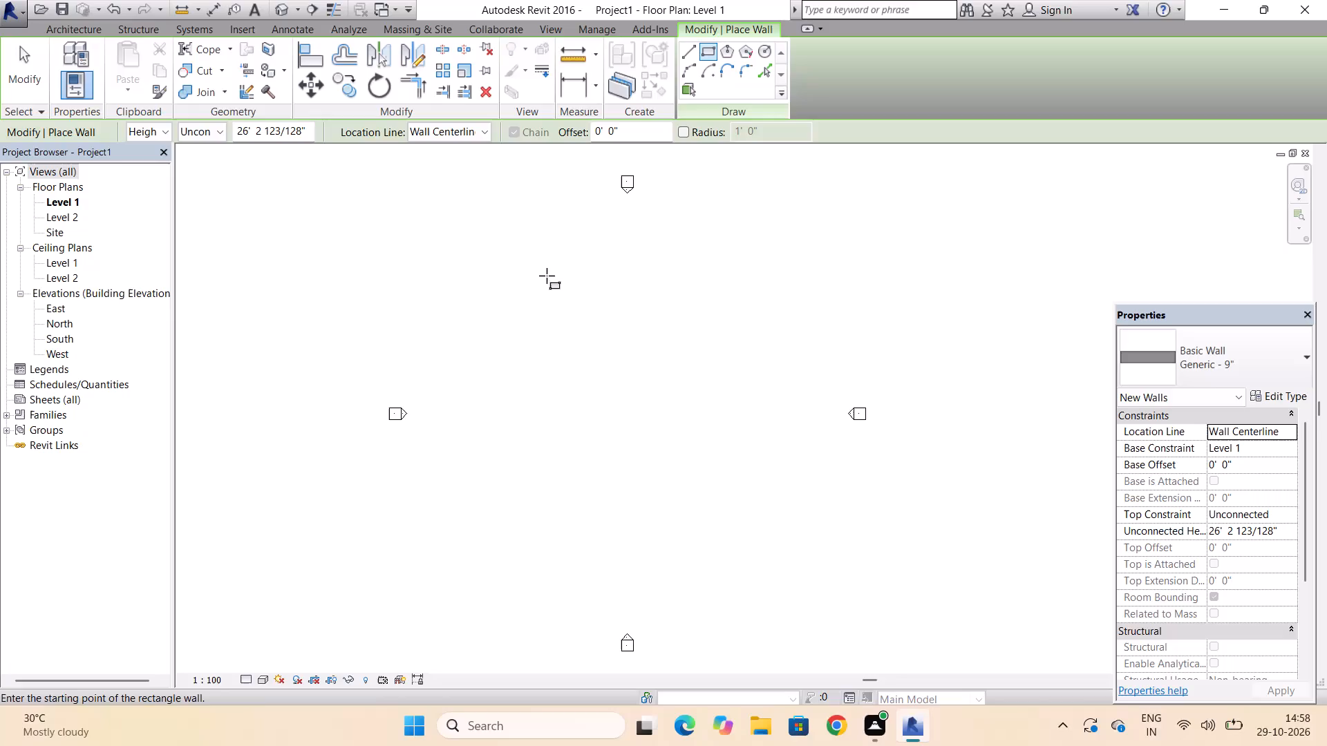
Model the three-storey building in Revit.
Draw a rectangle of Generic - 9" walls about 76'-0" by 56'-0" between the elevation markers on Level 1.
left_click(547, 276)
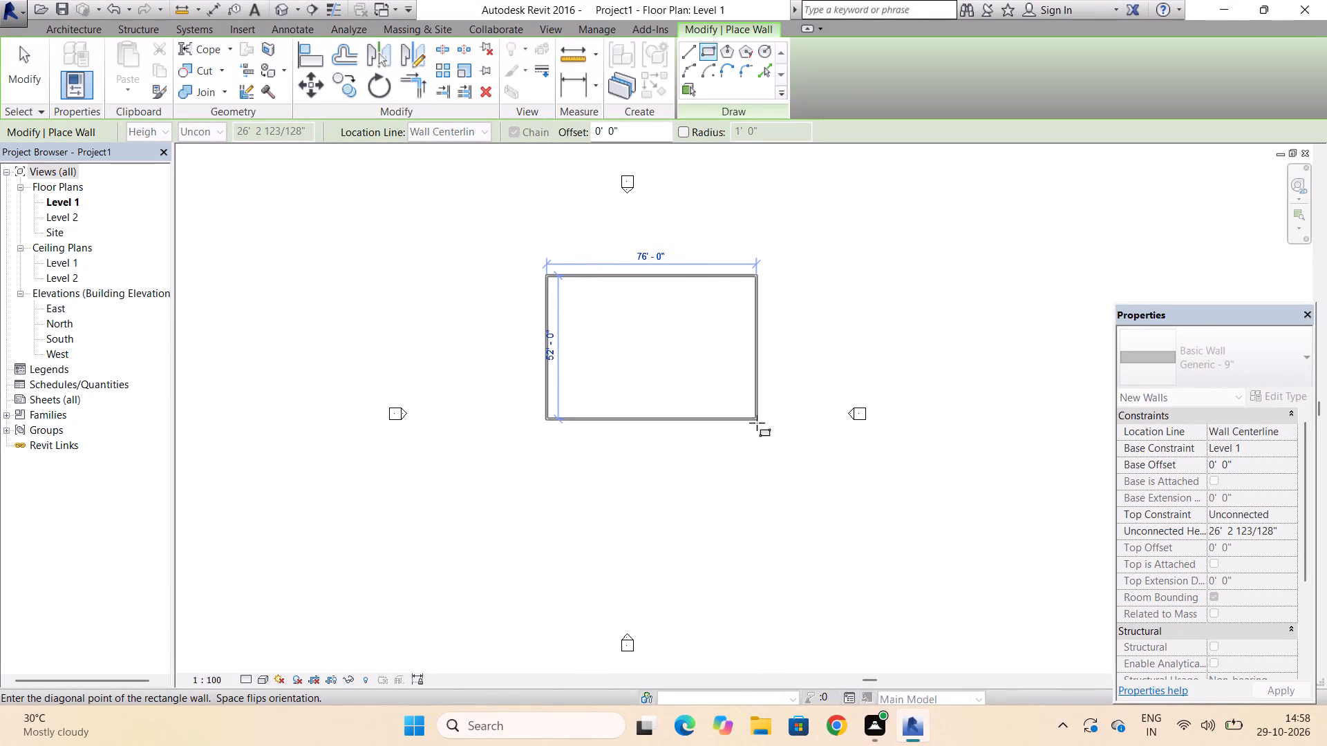
left_click(756, 431)
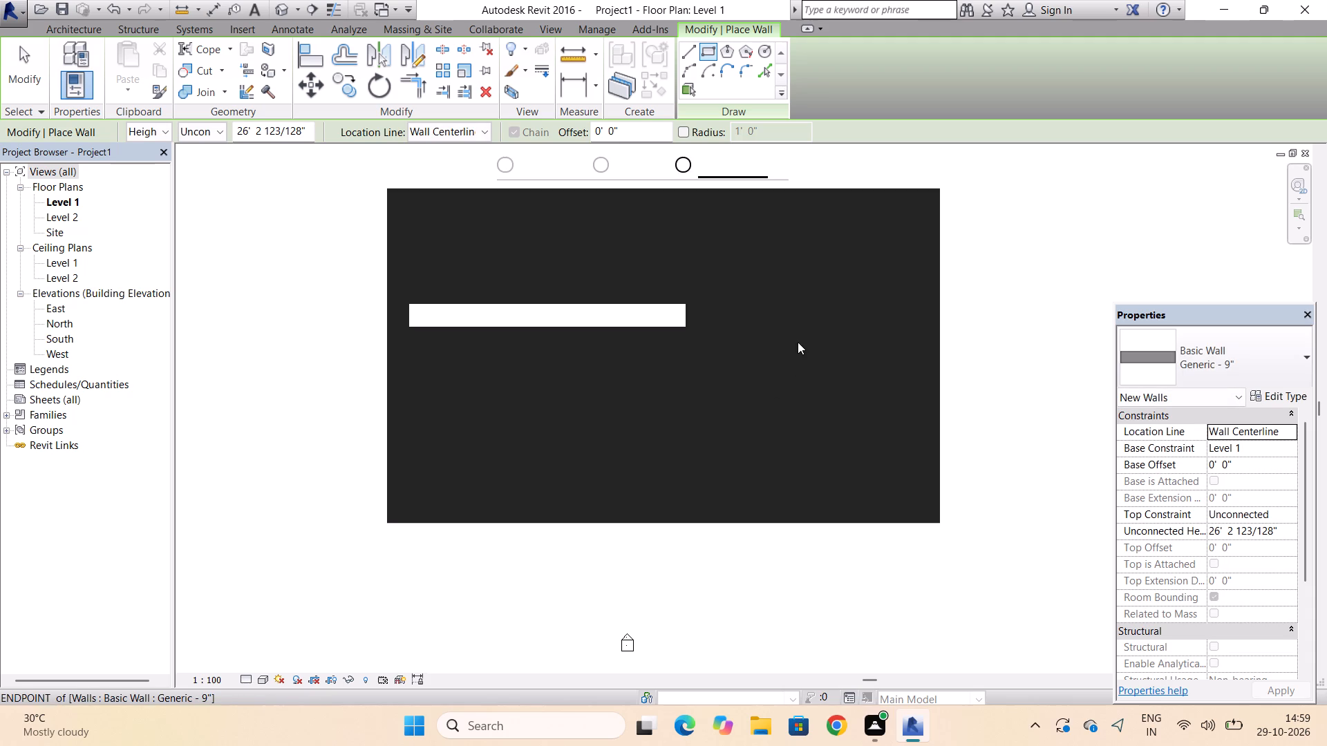
left_click(908, 168)
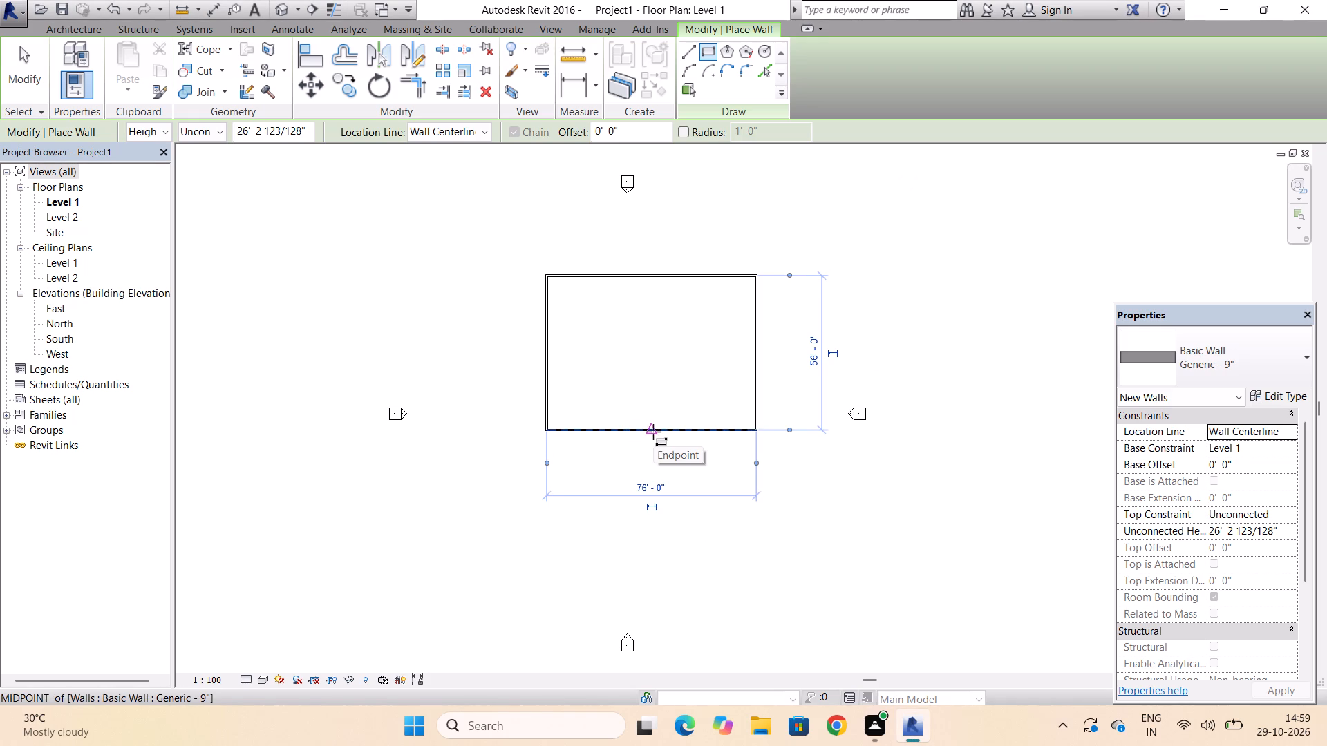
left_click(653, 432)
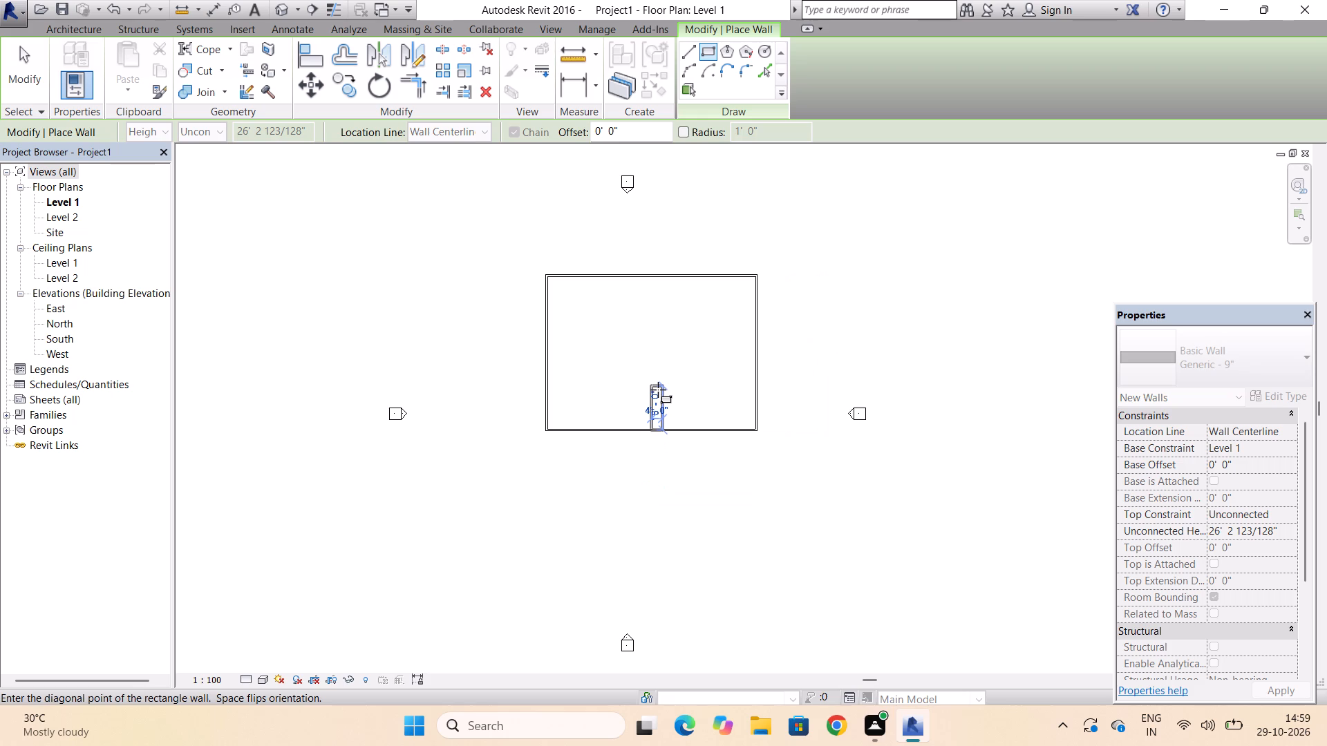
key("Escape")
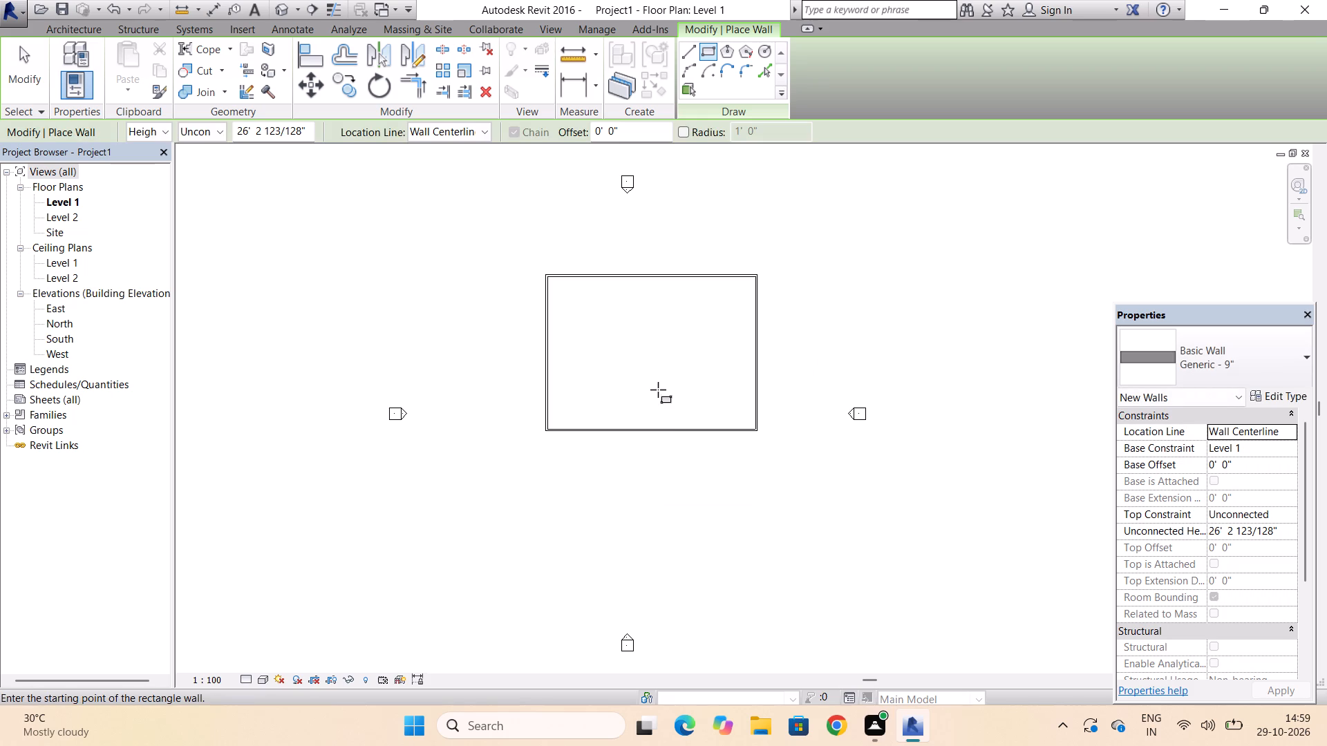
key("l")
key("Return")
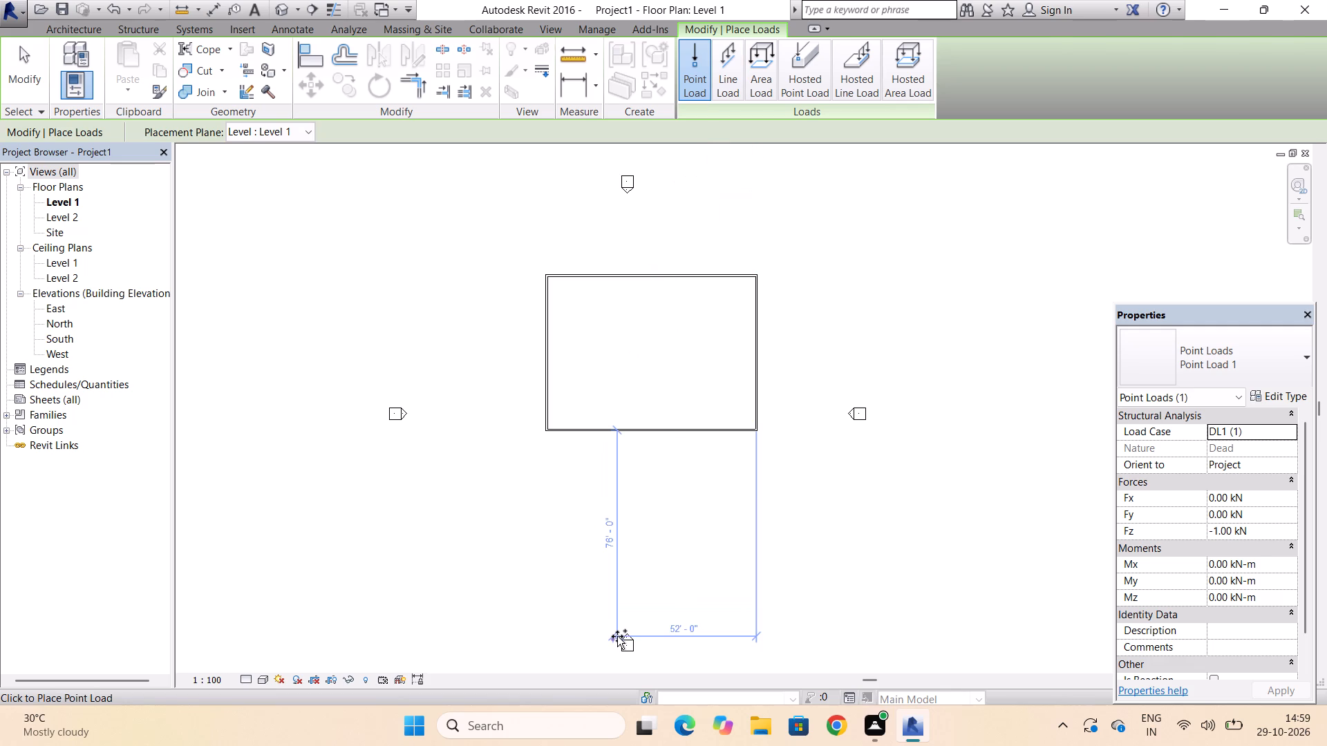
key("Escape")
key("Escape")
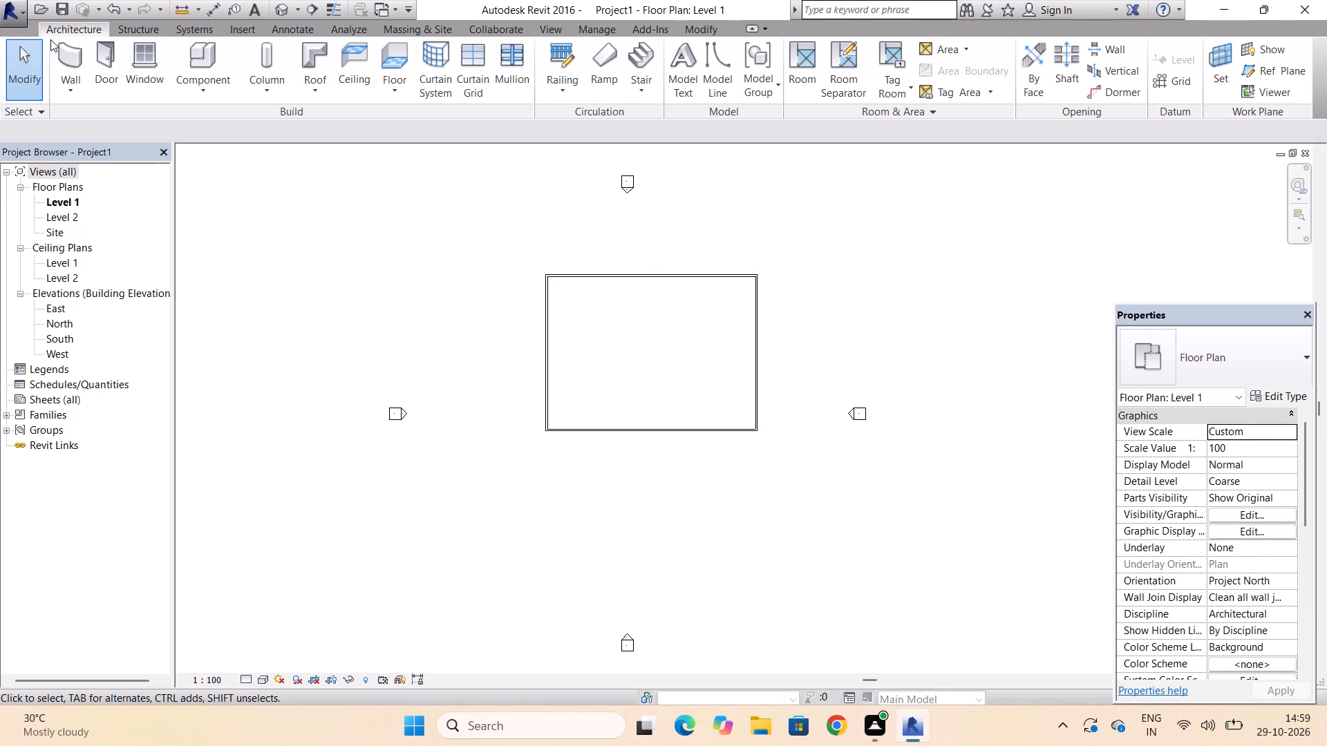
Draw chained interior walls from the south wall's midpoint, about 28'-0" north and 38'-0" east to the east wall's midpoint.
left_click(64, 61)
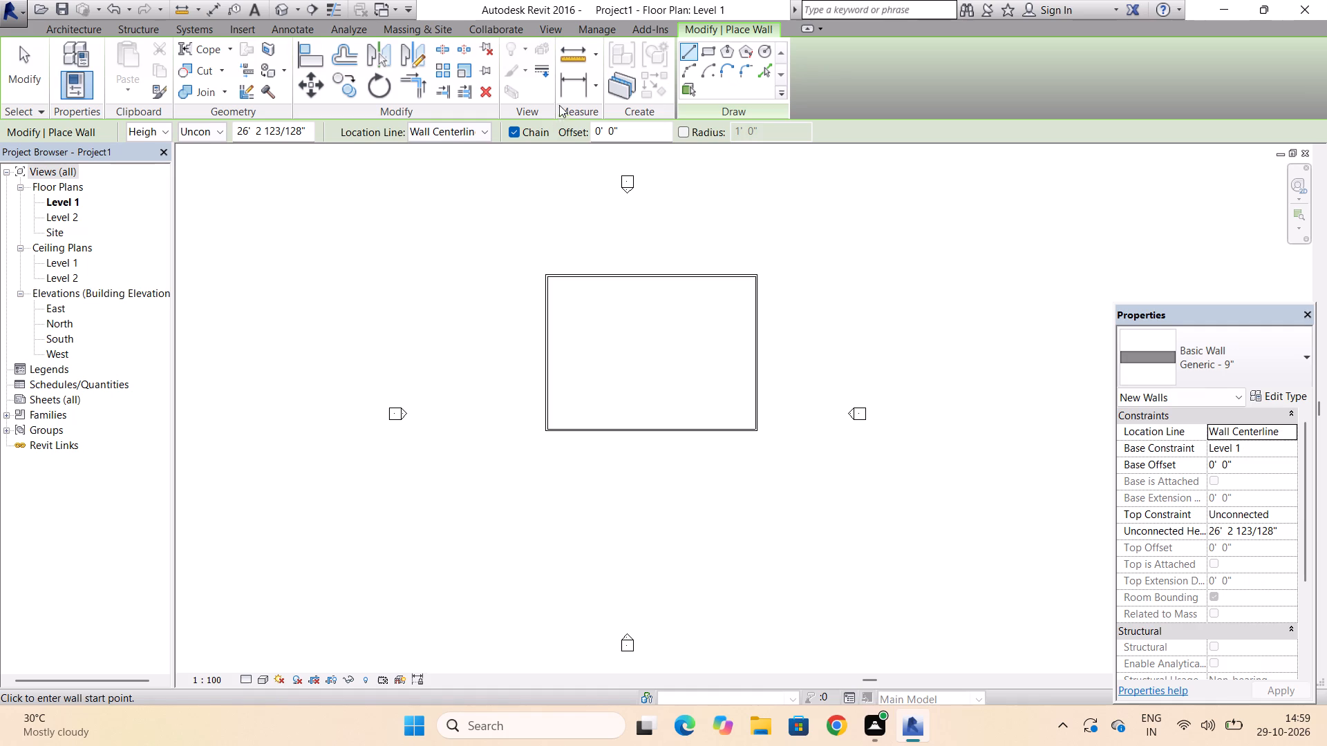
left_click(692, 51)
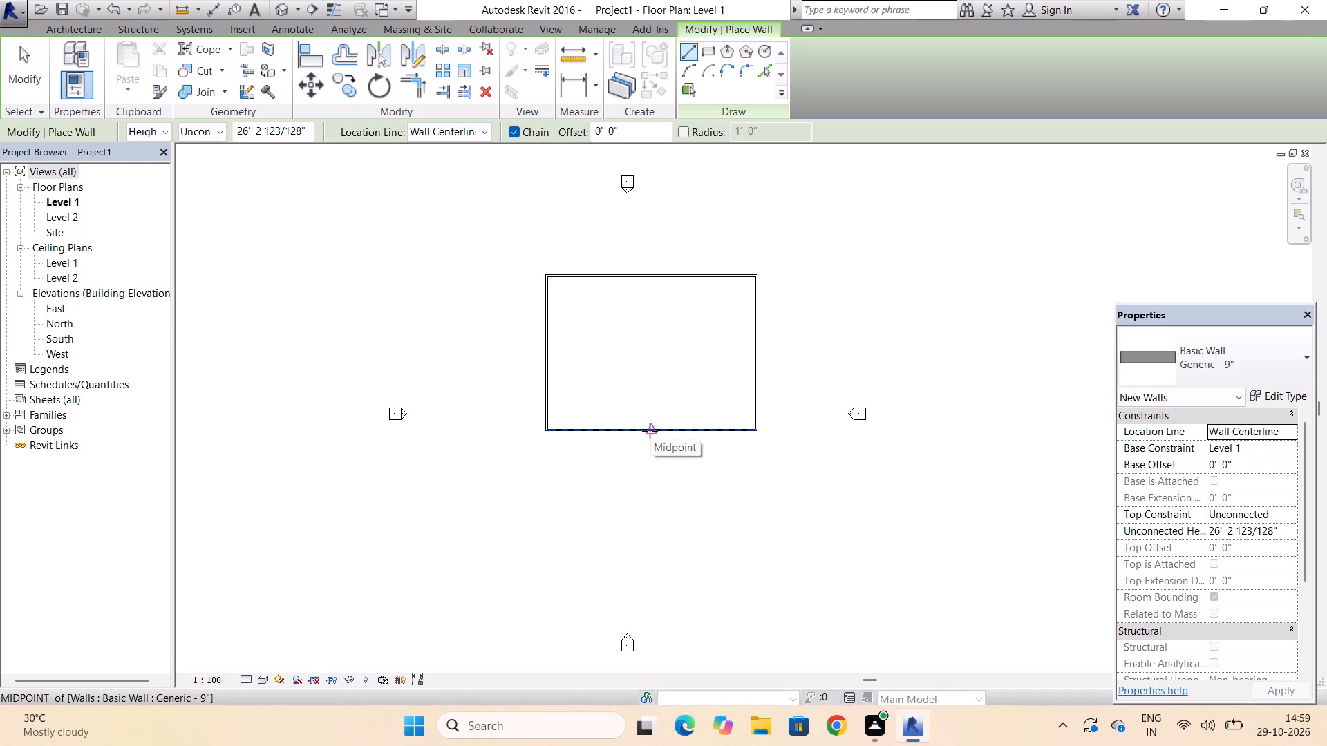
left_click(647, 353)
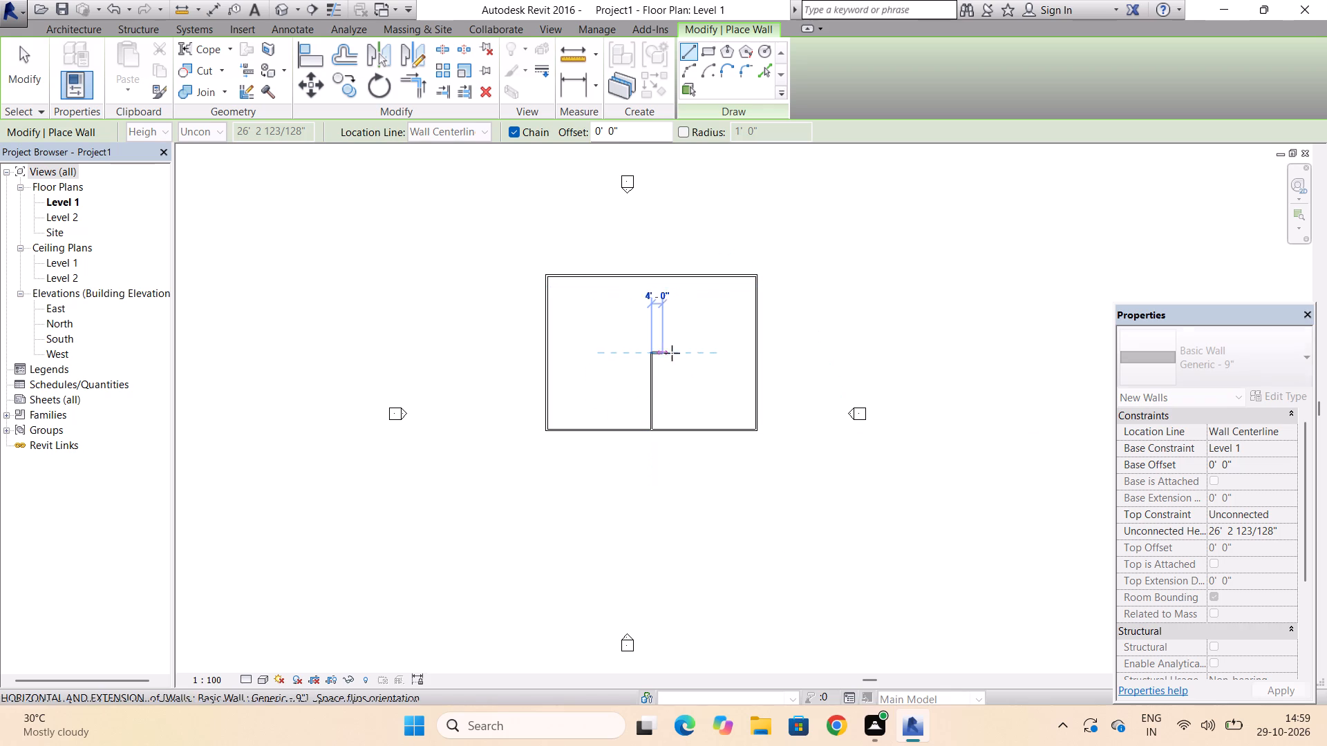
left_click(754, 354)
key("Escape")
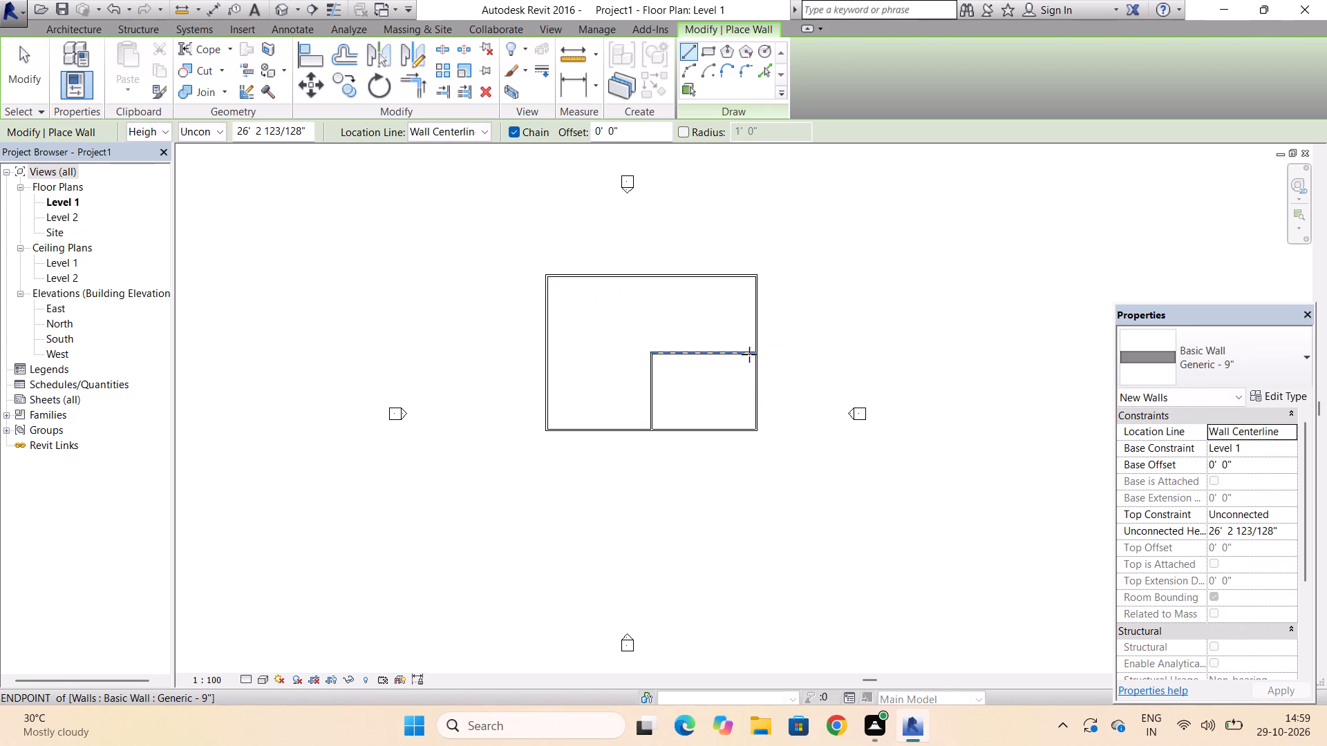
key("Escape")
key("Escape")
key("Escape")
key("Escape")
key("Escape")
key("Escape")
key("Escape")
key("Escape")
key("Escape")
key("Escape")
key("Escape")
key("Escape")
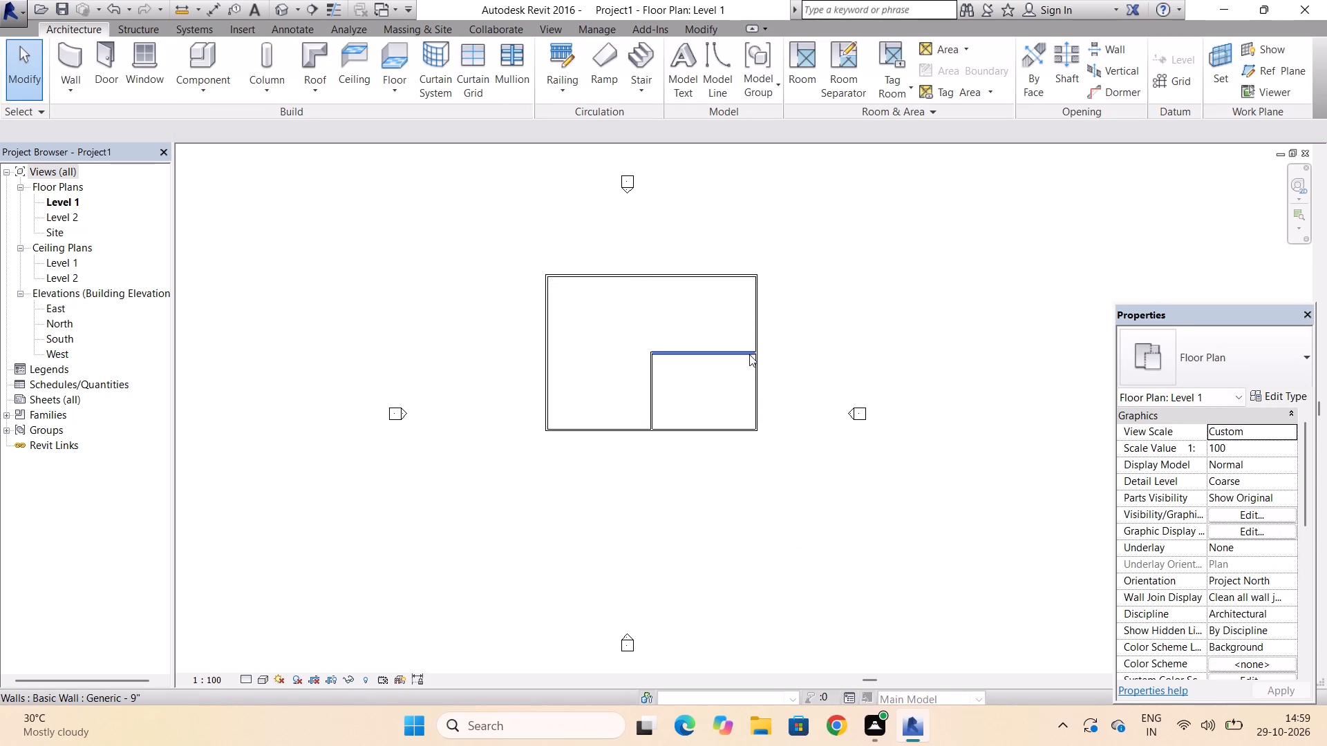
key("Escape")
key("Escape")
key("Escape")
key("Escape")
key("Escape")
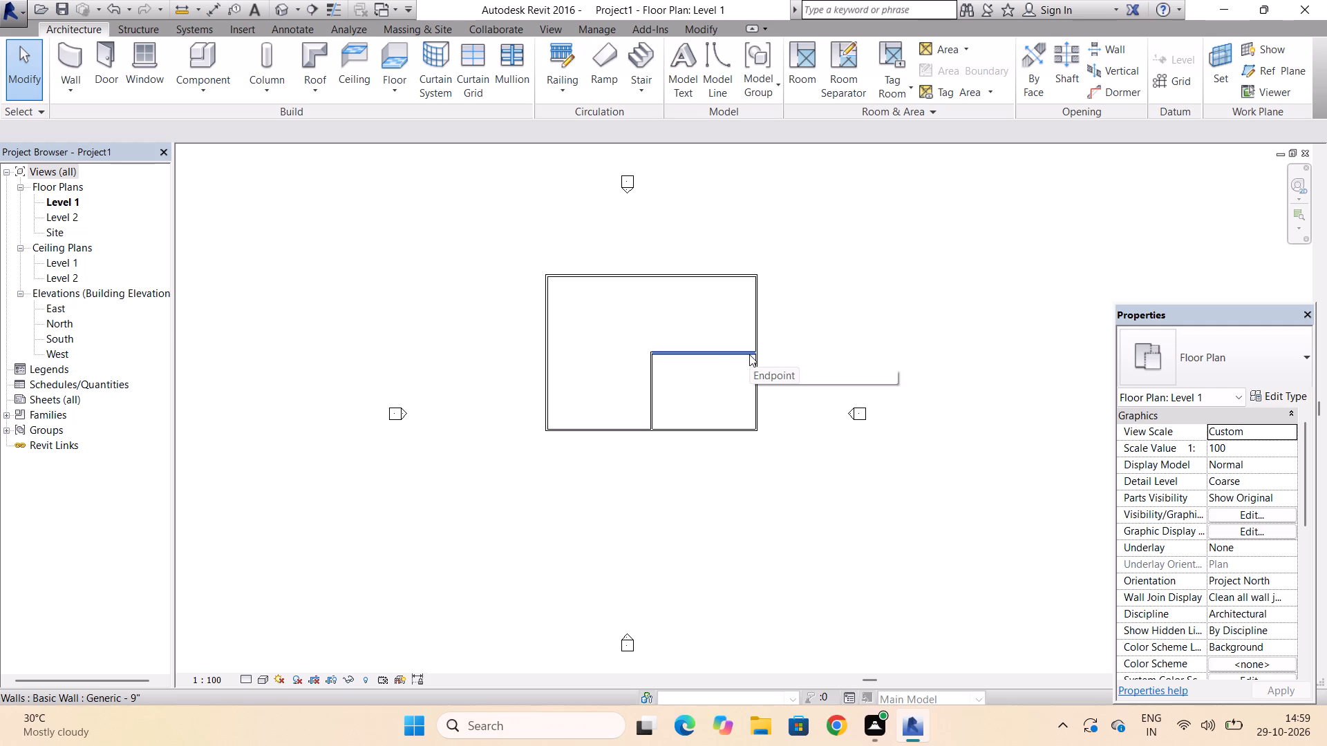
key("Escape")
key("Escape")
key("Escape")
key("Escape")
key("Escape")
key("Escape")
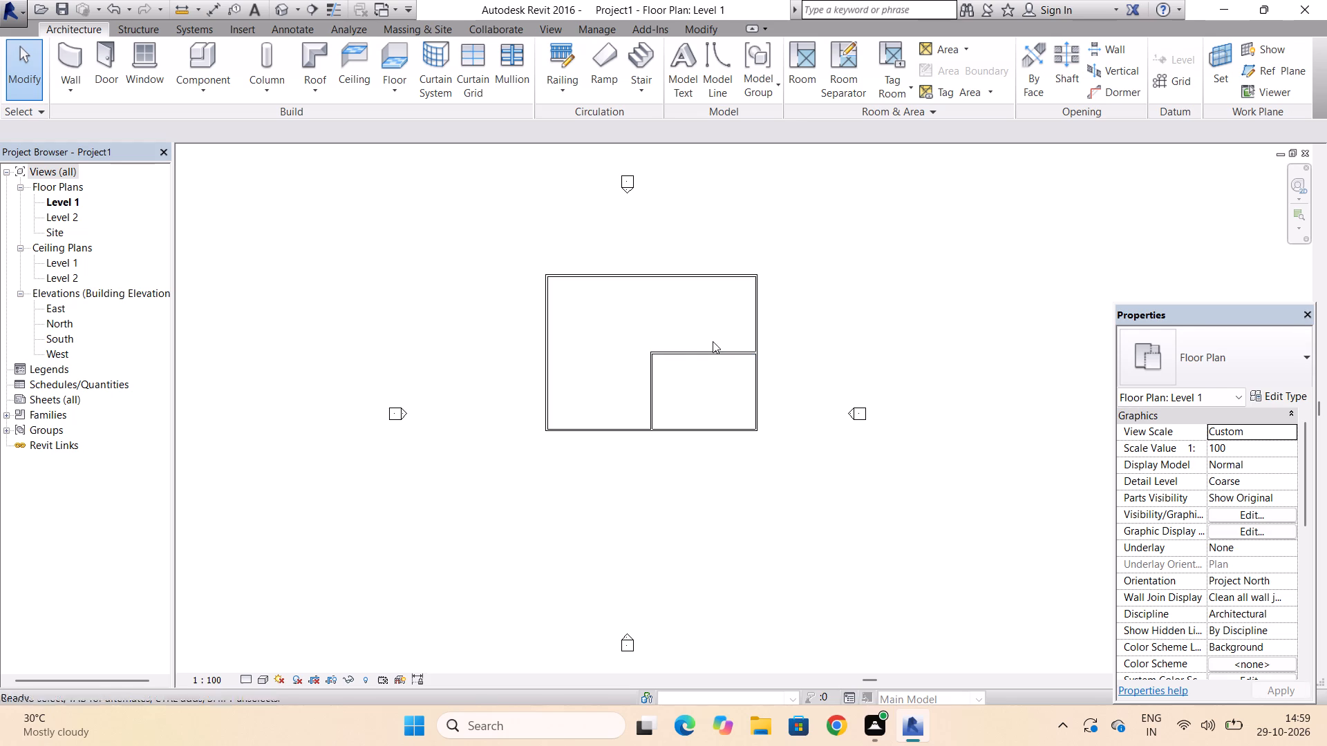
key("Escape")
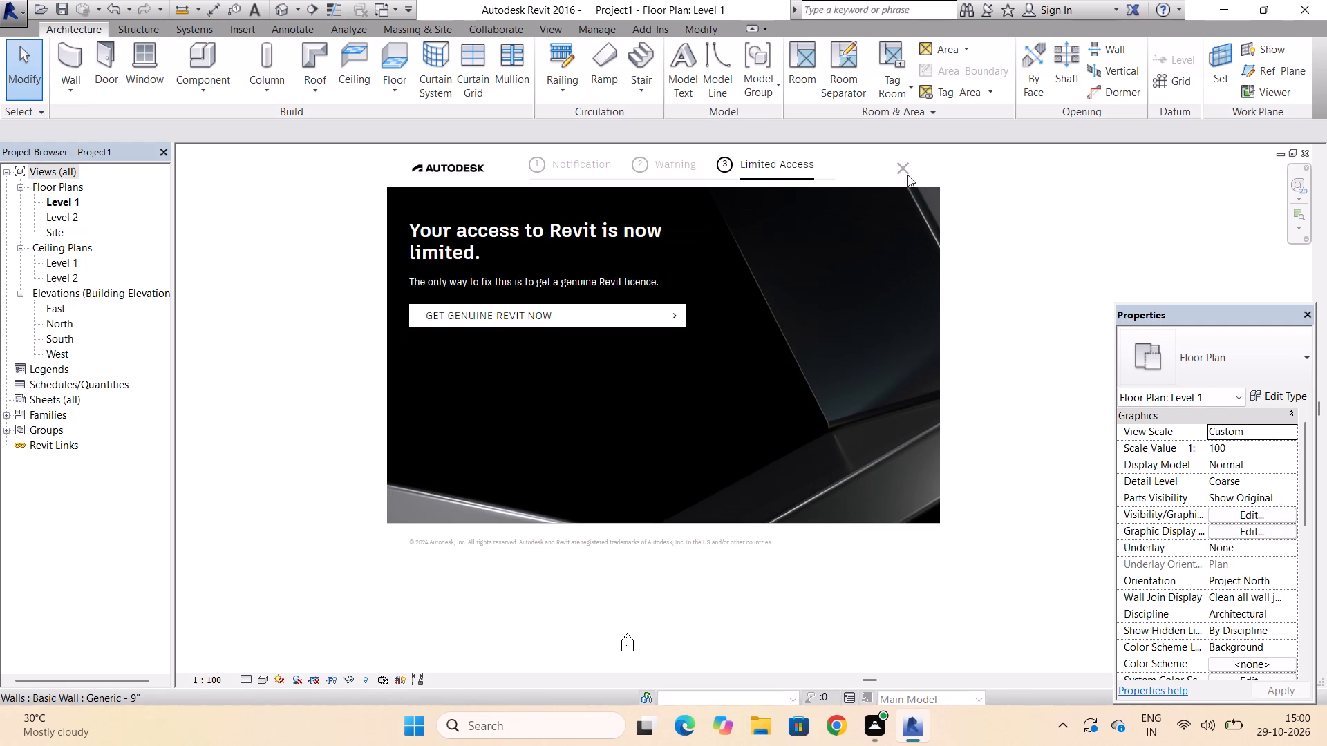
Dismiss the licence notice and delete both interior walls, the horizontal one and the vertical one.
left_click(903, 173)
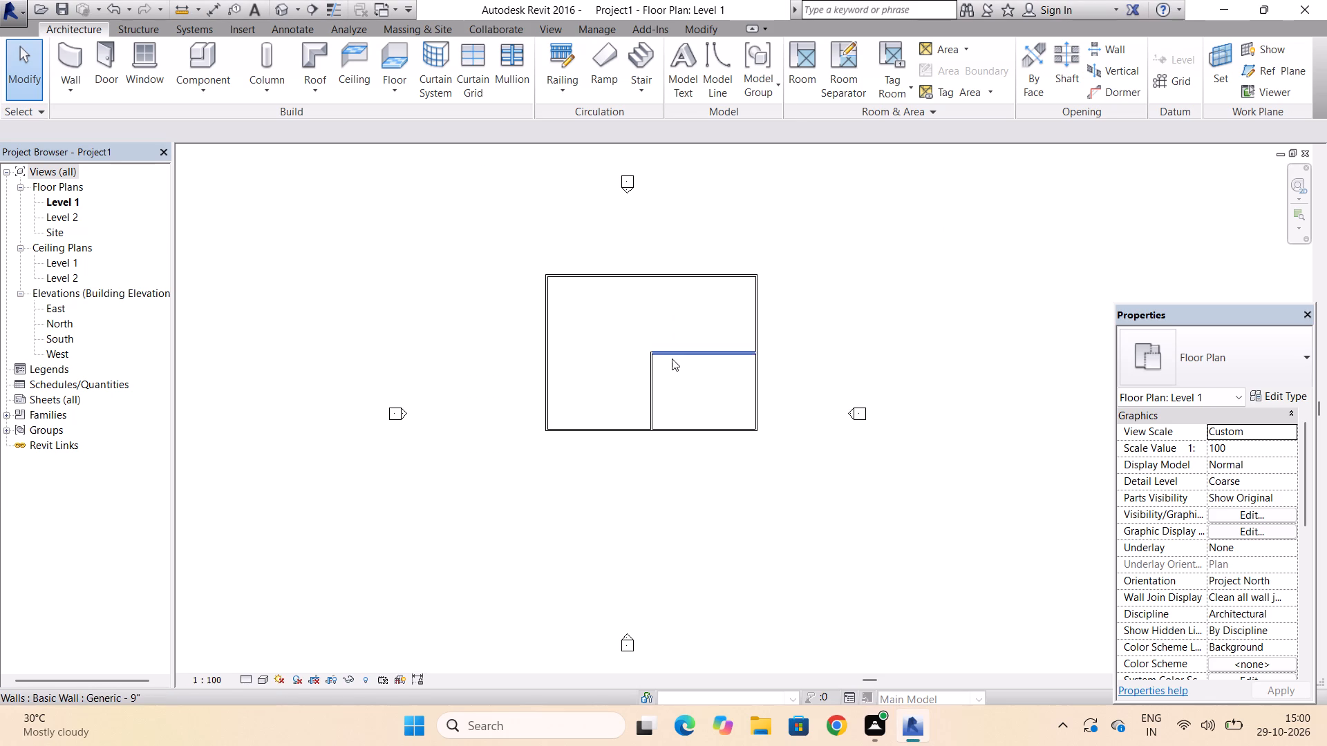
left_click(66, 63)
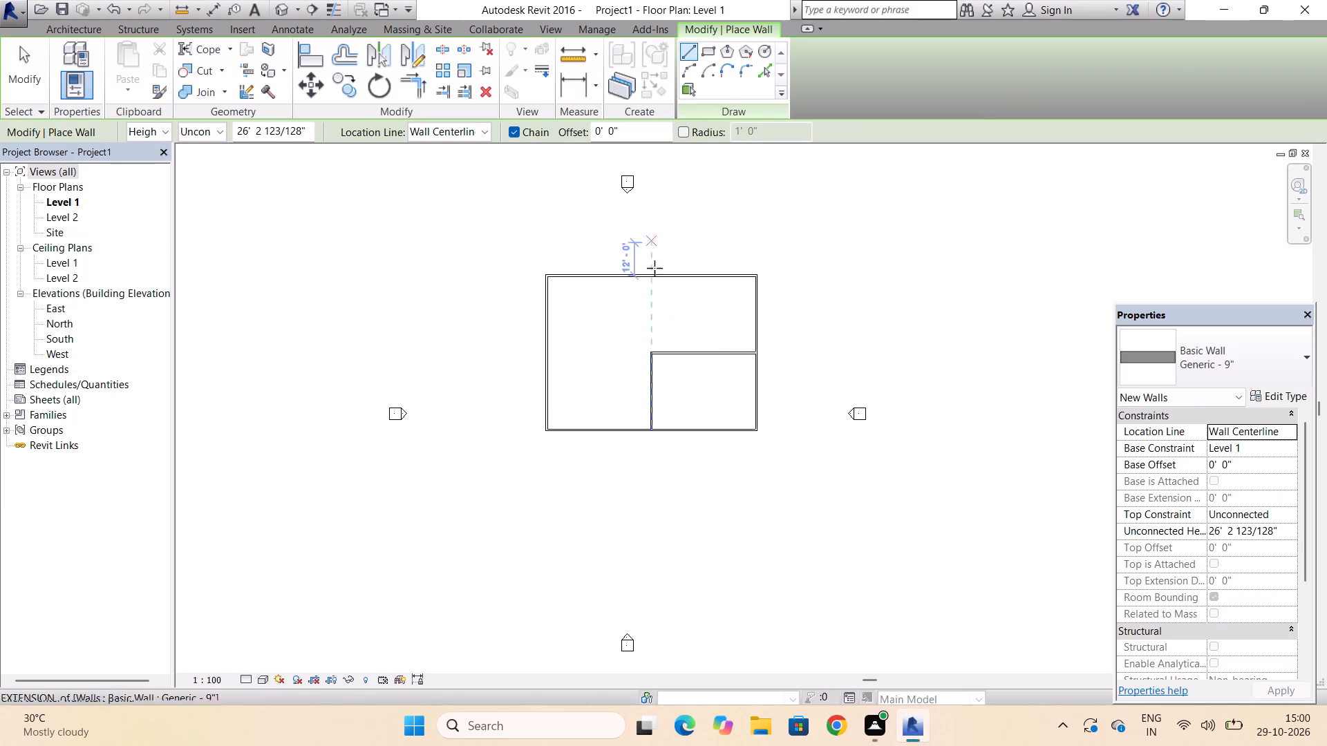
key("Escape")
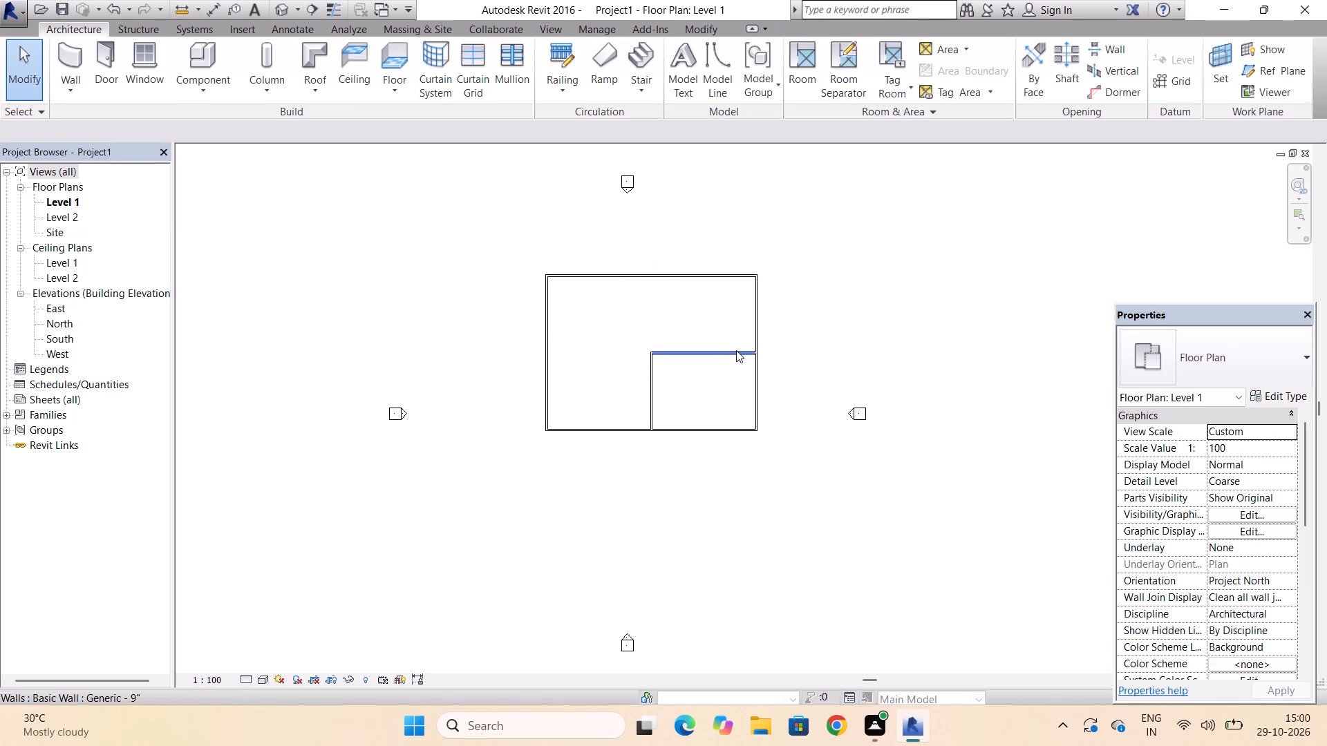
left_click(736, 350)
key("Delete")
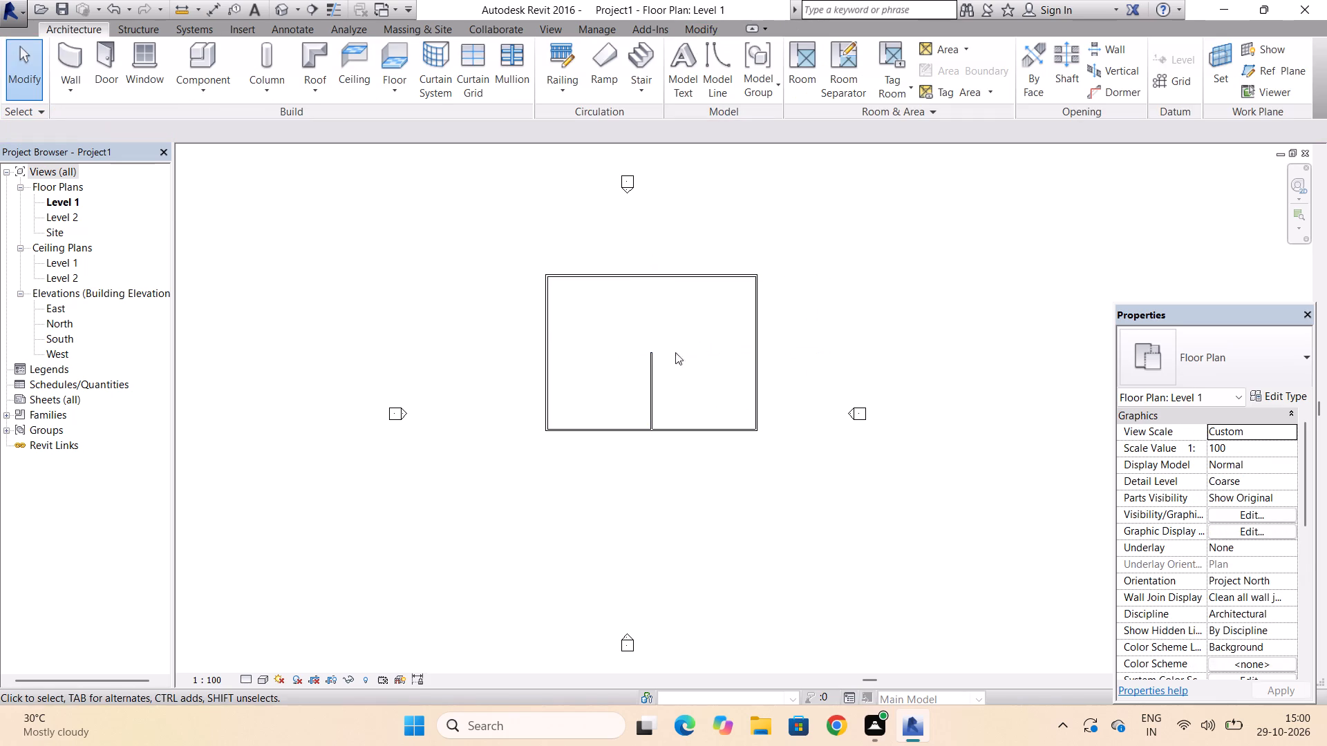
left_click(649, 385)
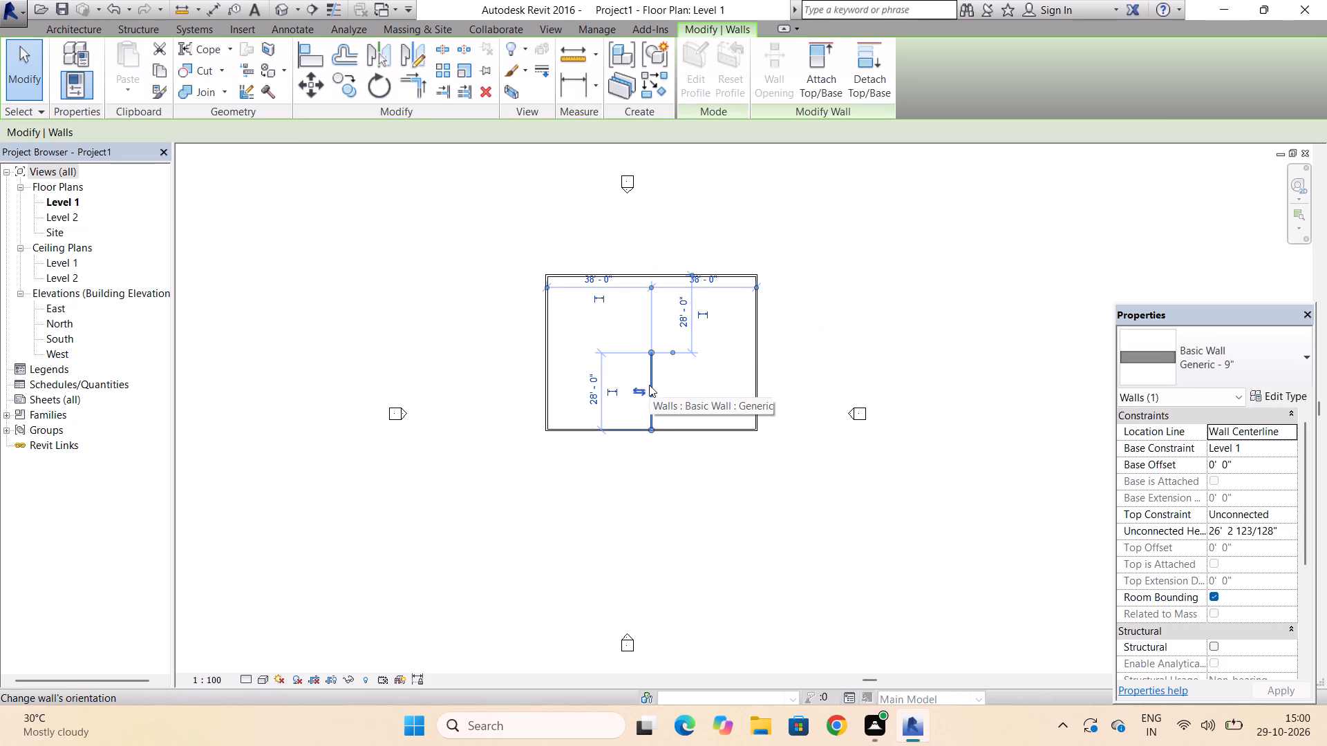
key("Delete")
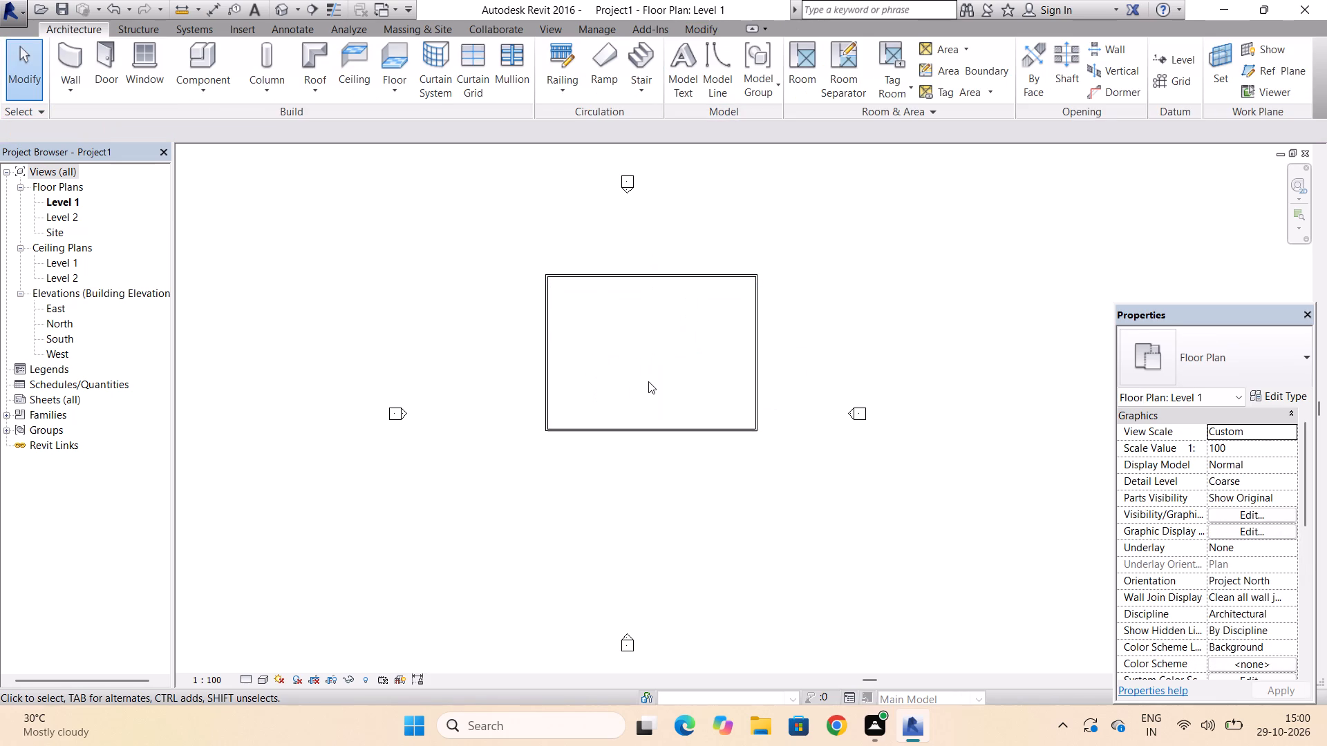
Move the south exterior wall outward so the rectangle is about 64'-0" deep.
left_click(65, 52)
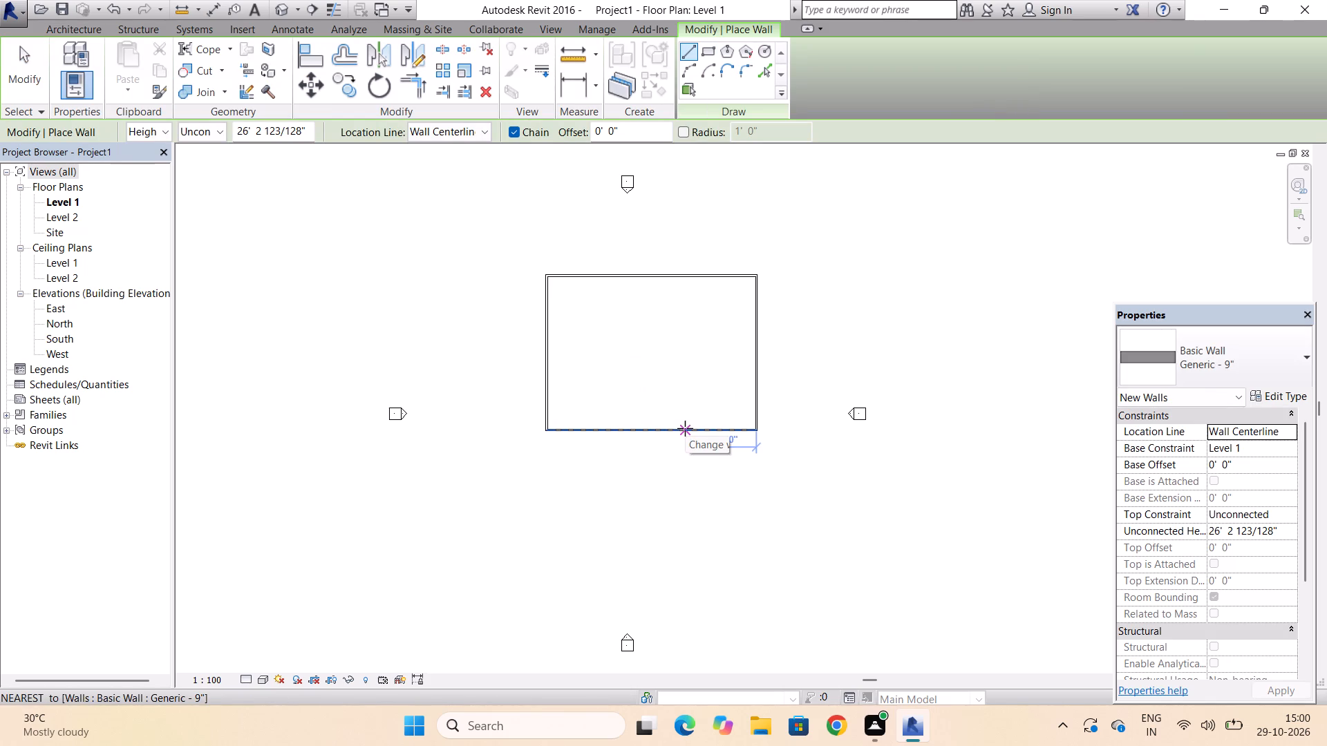
key("Escape")
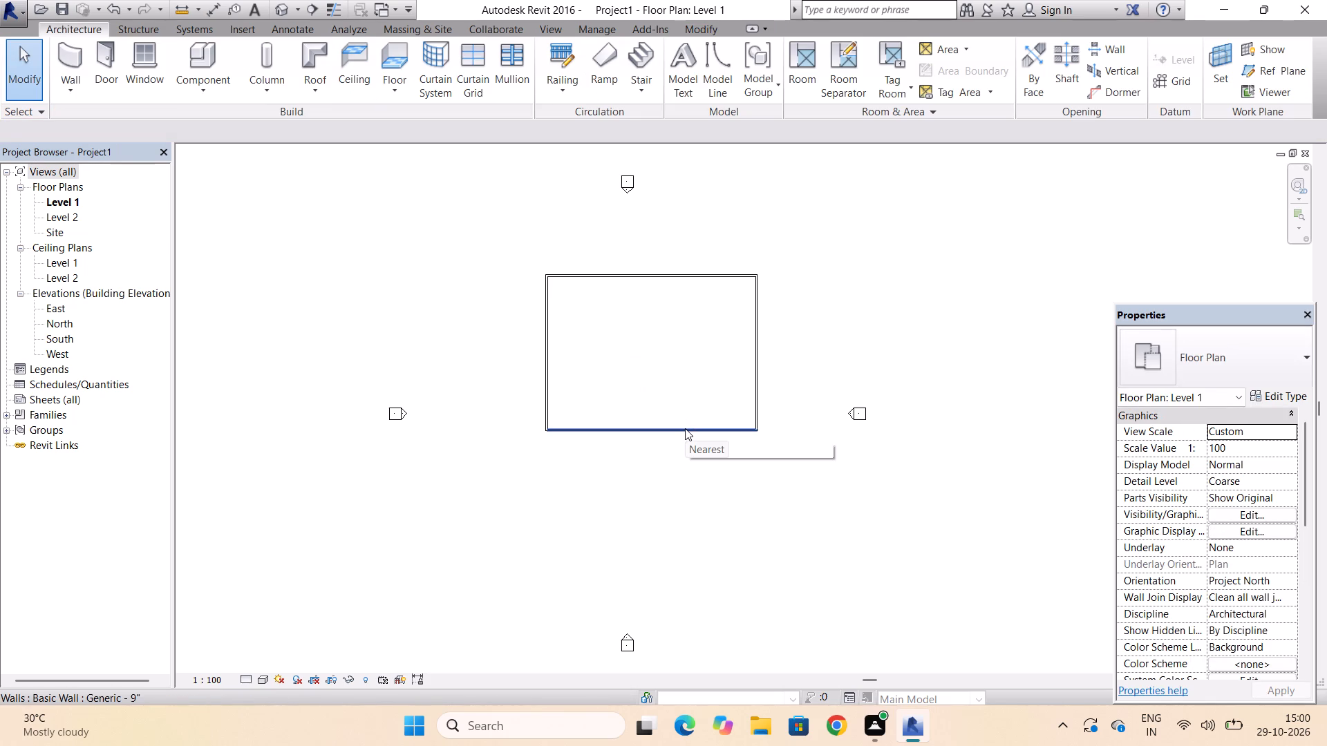
left_click_drag(683, 428, 681, 445)
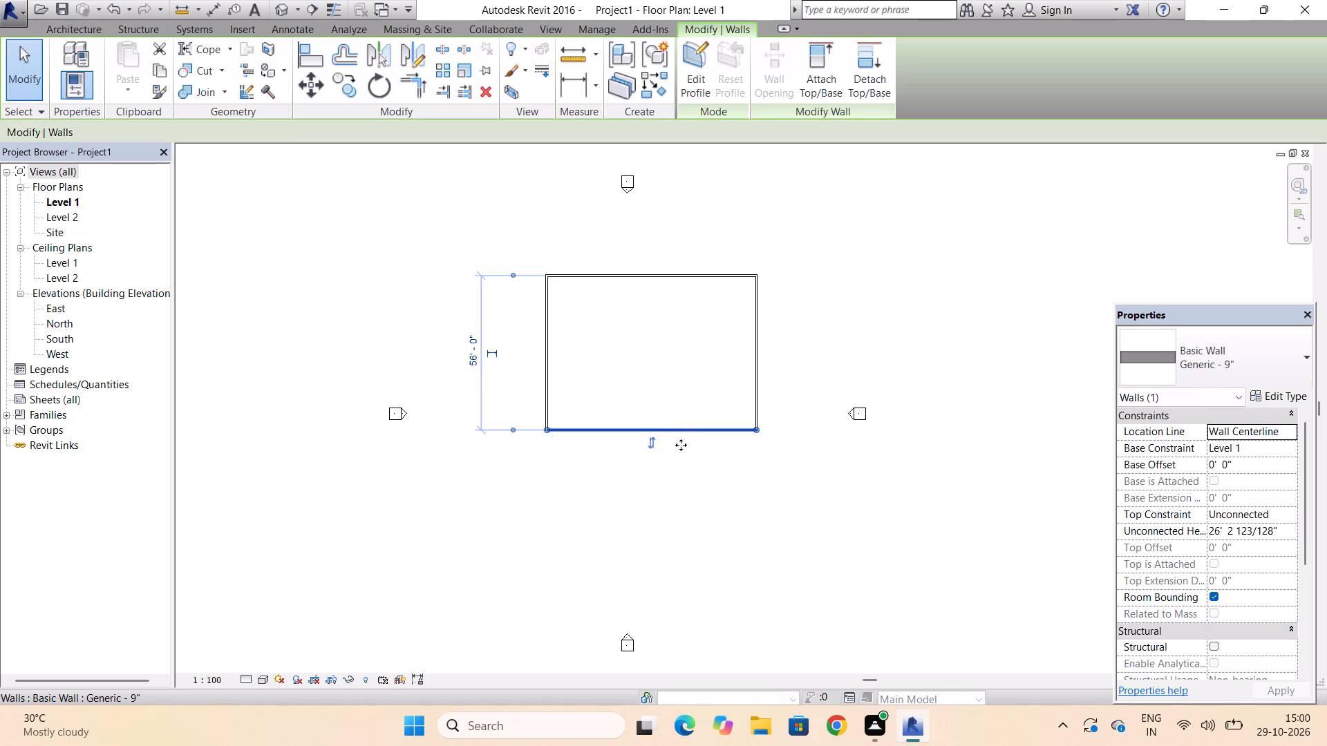
left_click_drag(681, 445, 678, 455)
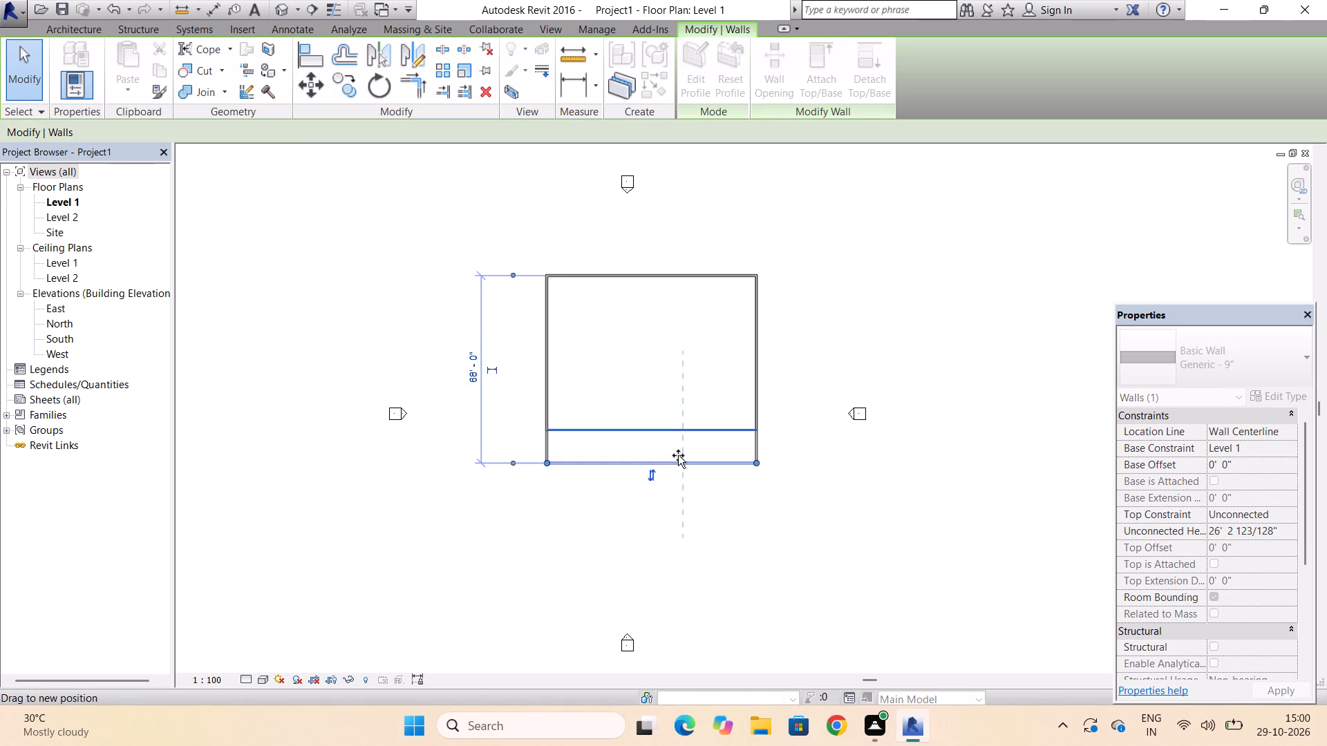
left_click_drag(678, 455, 680, 446)
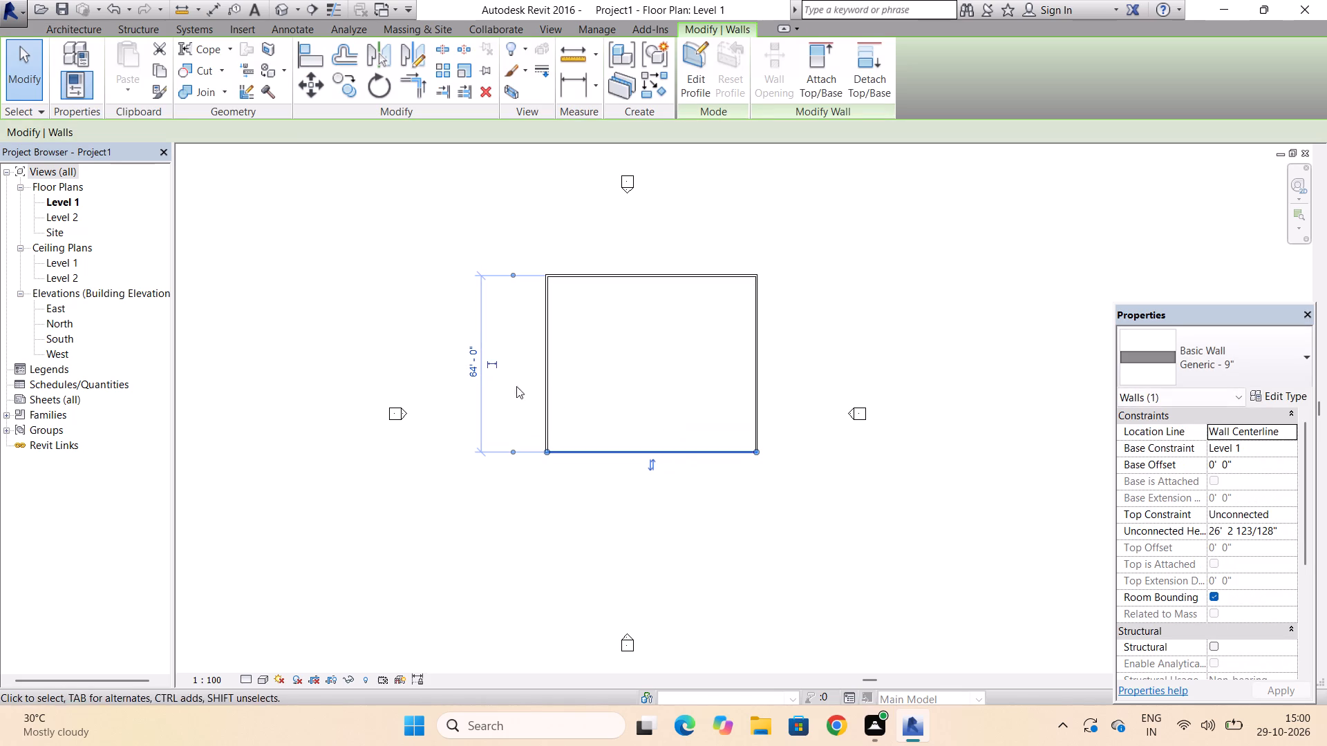
key("Escape")
key("Escape")
key("Escape")
key("Escape")
key("Escape")
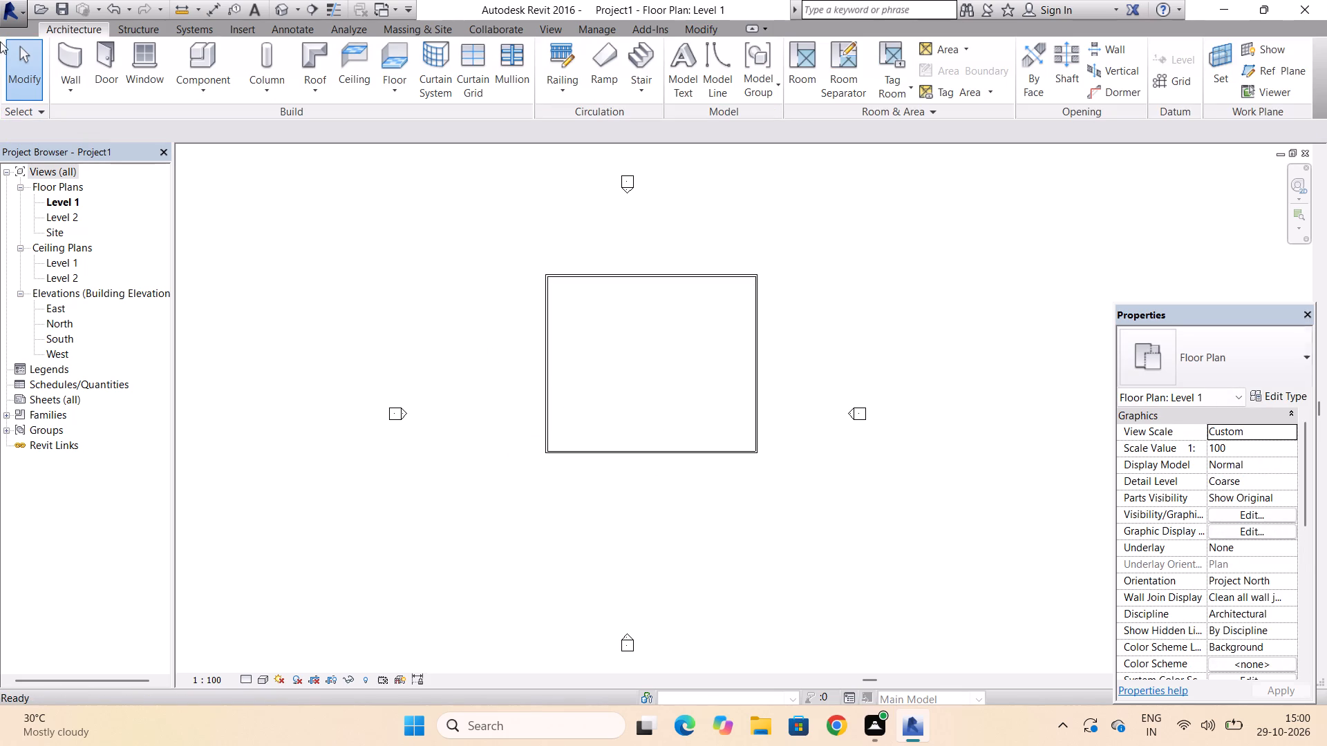
key("Escape")
key("Escape")
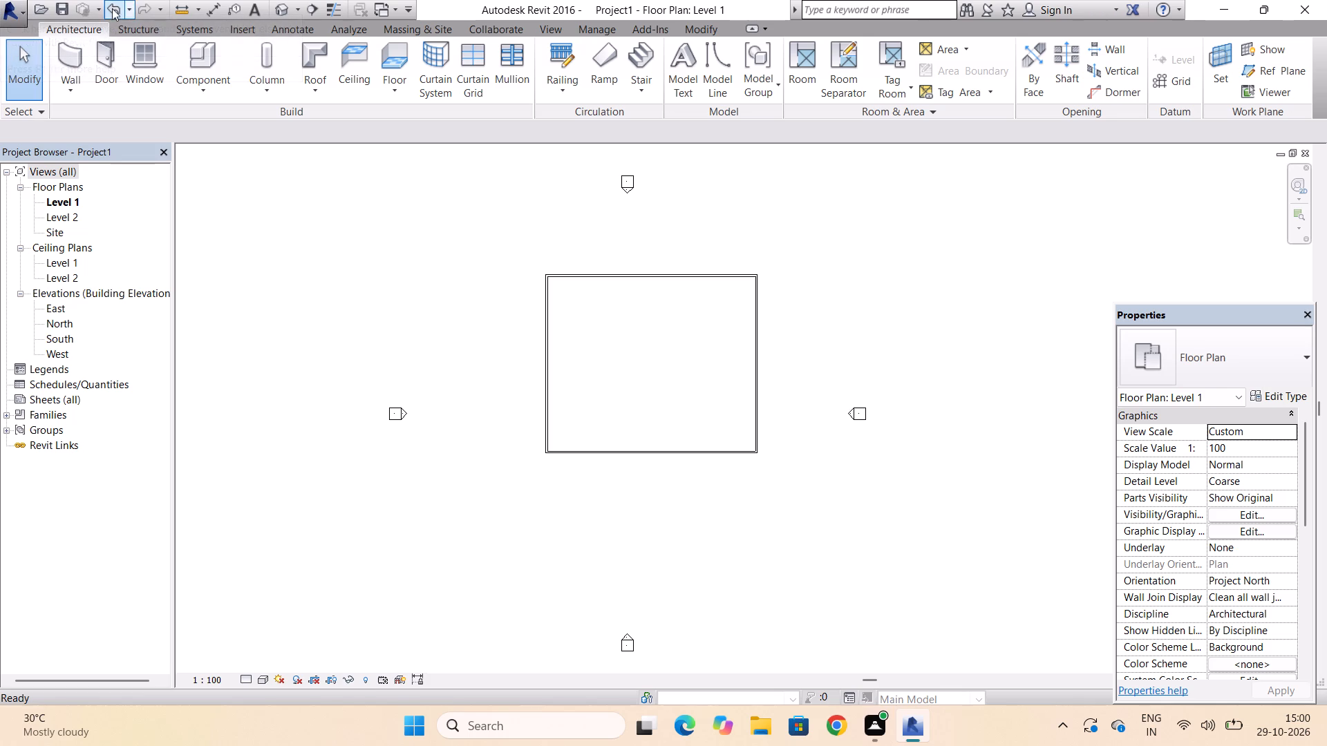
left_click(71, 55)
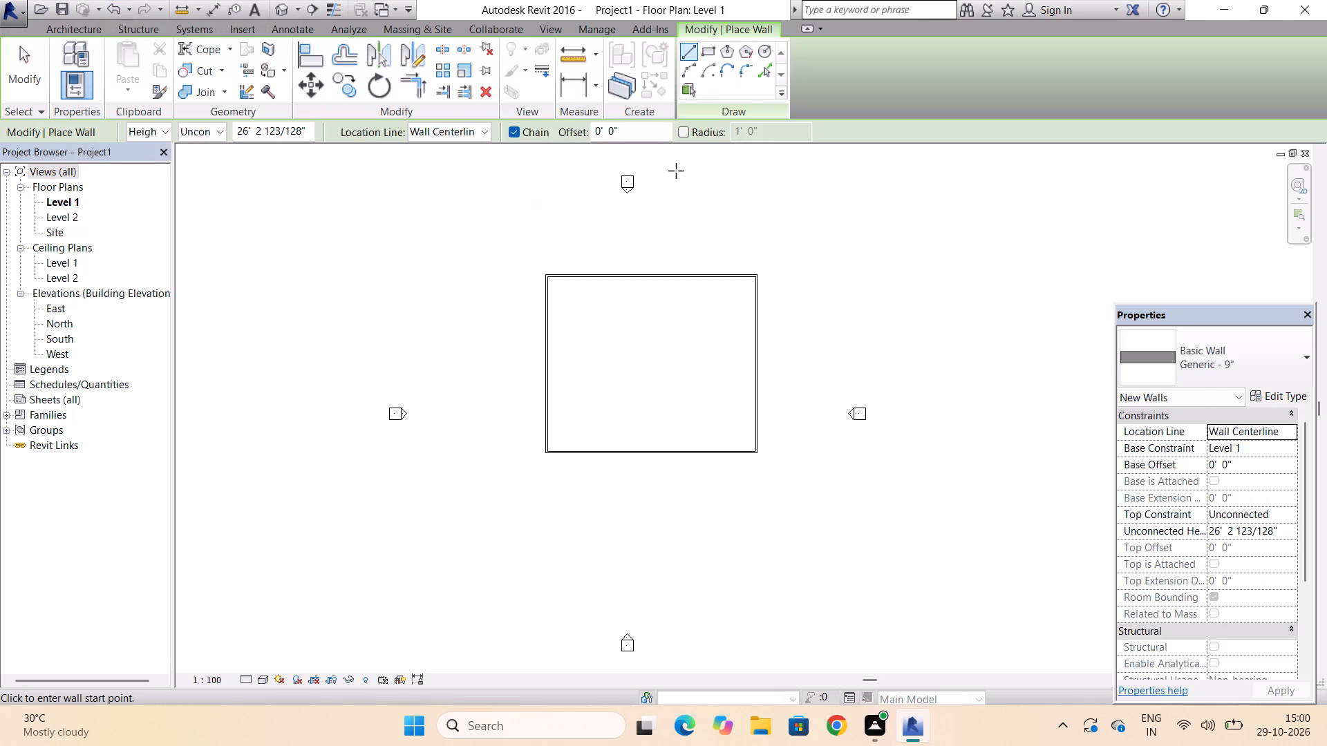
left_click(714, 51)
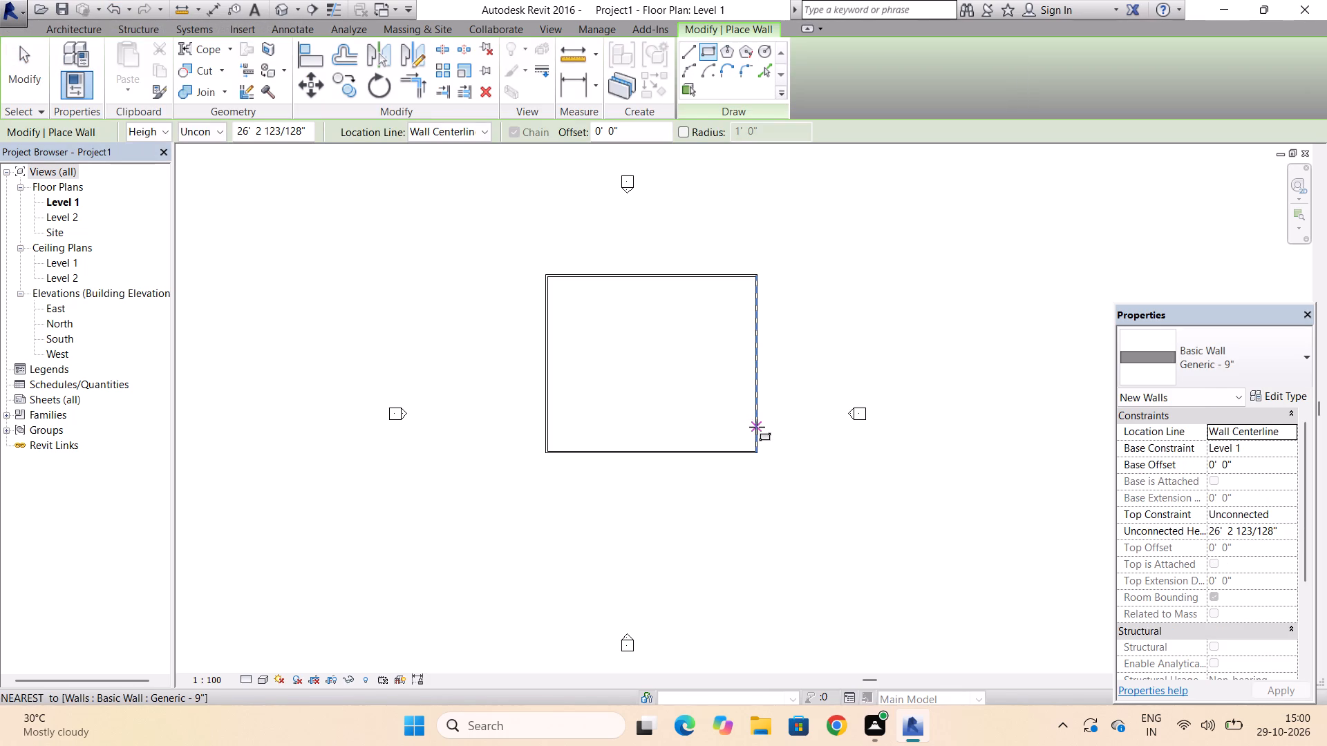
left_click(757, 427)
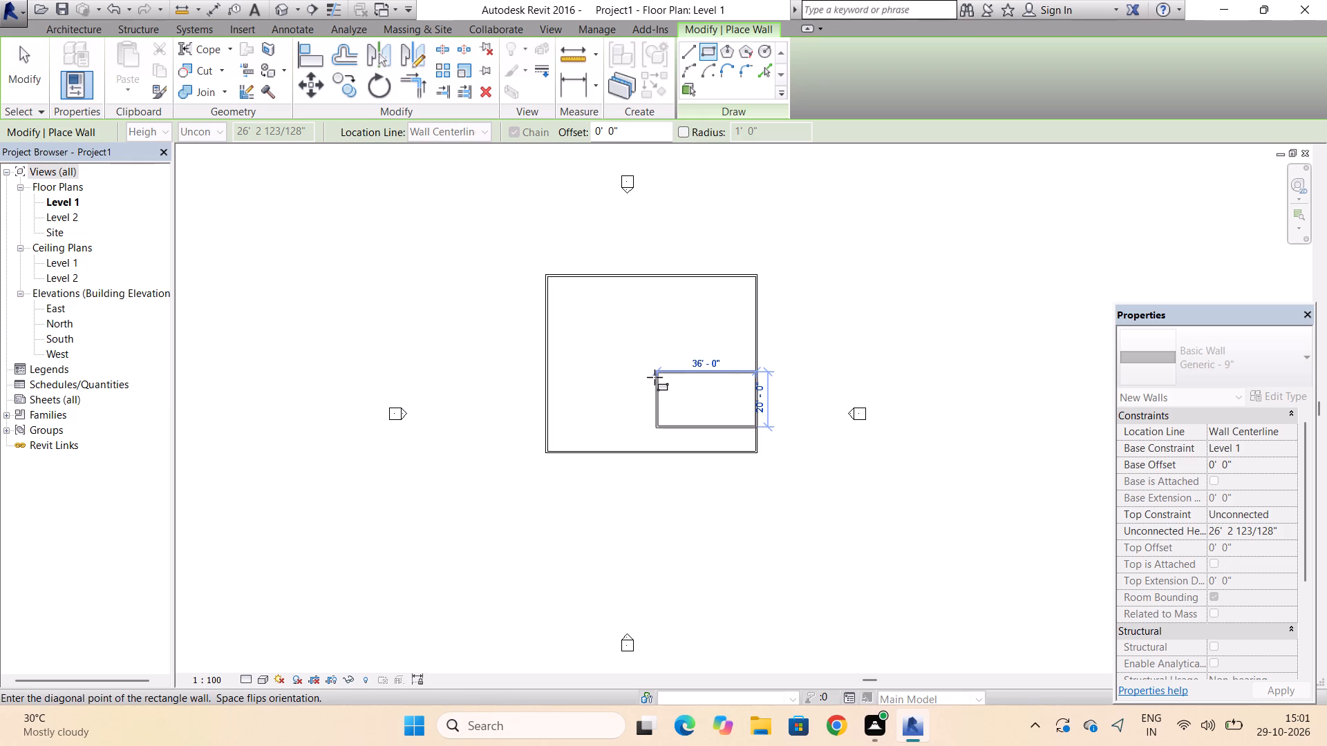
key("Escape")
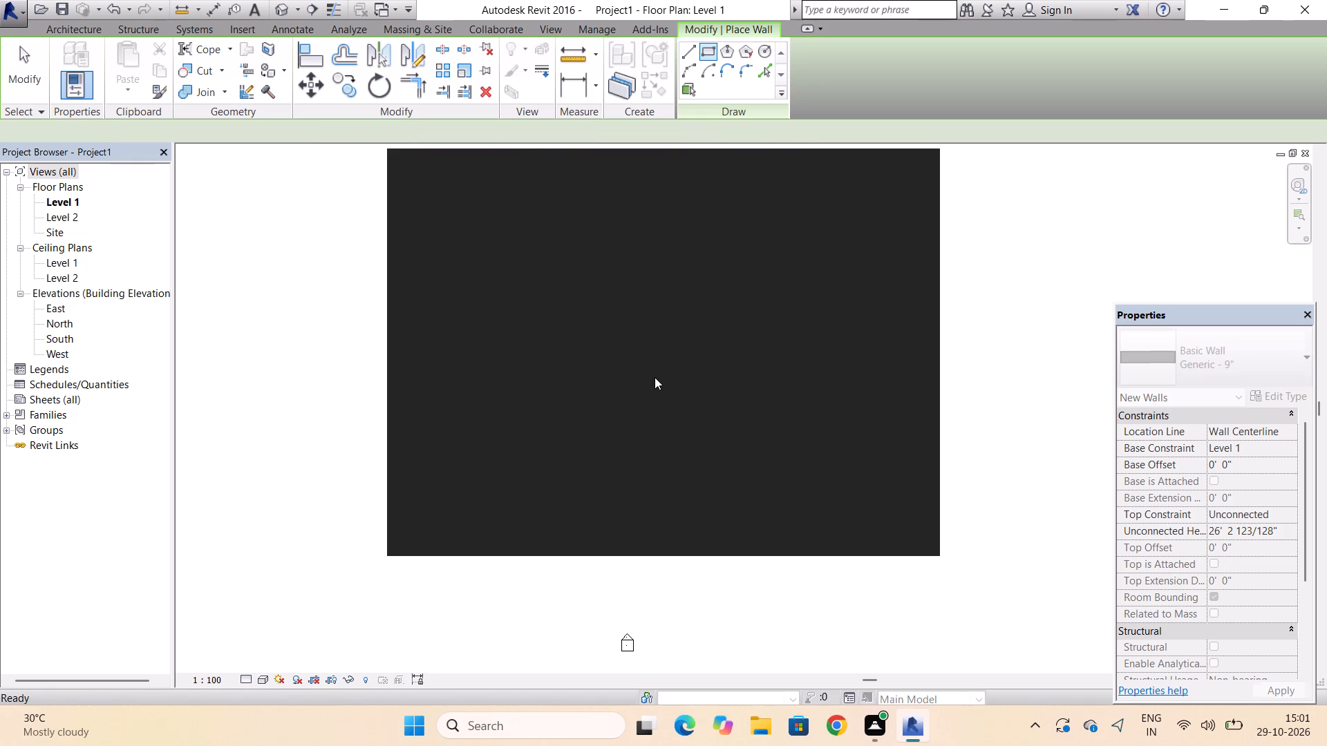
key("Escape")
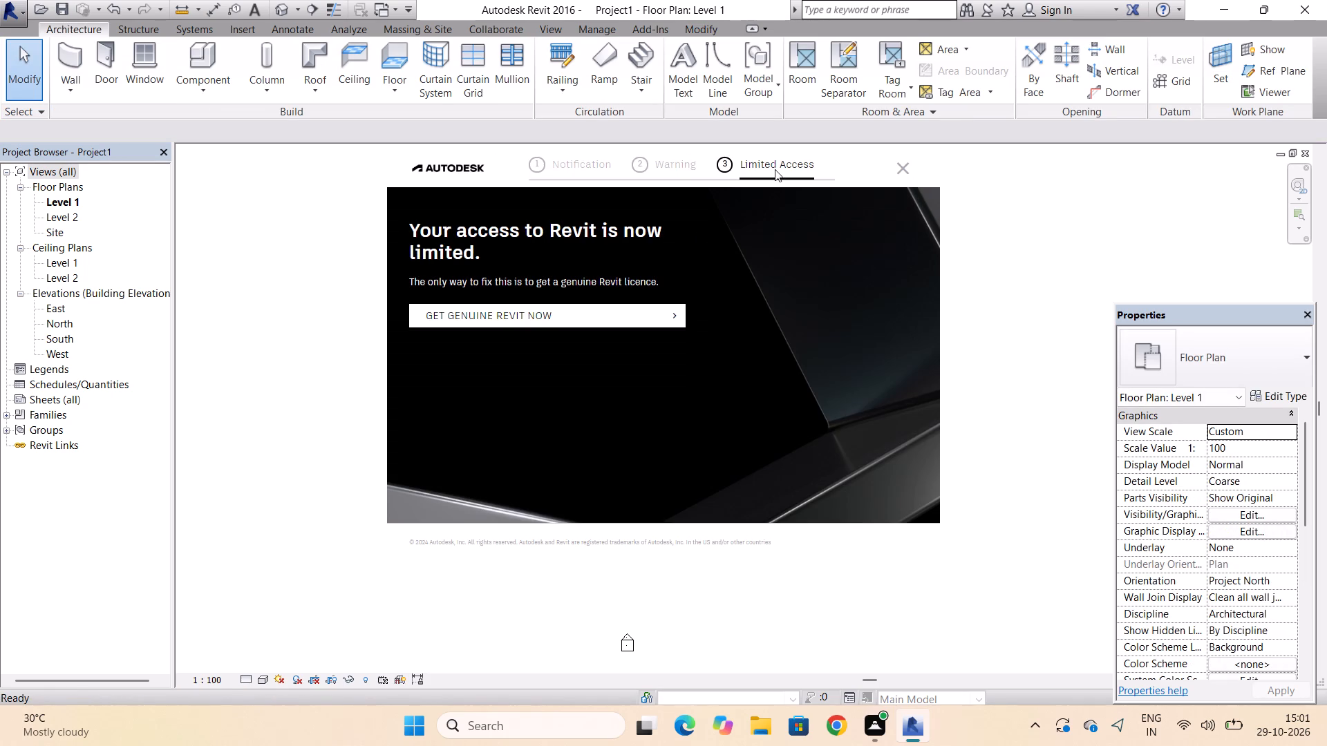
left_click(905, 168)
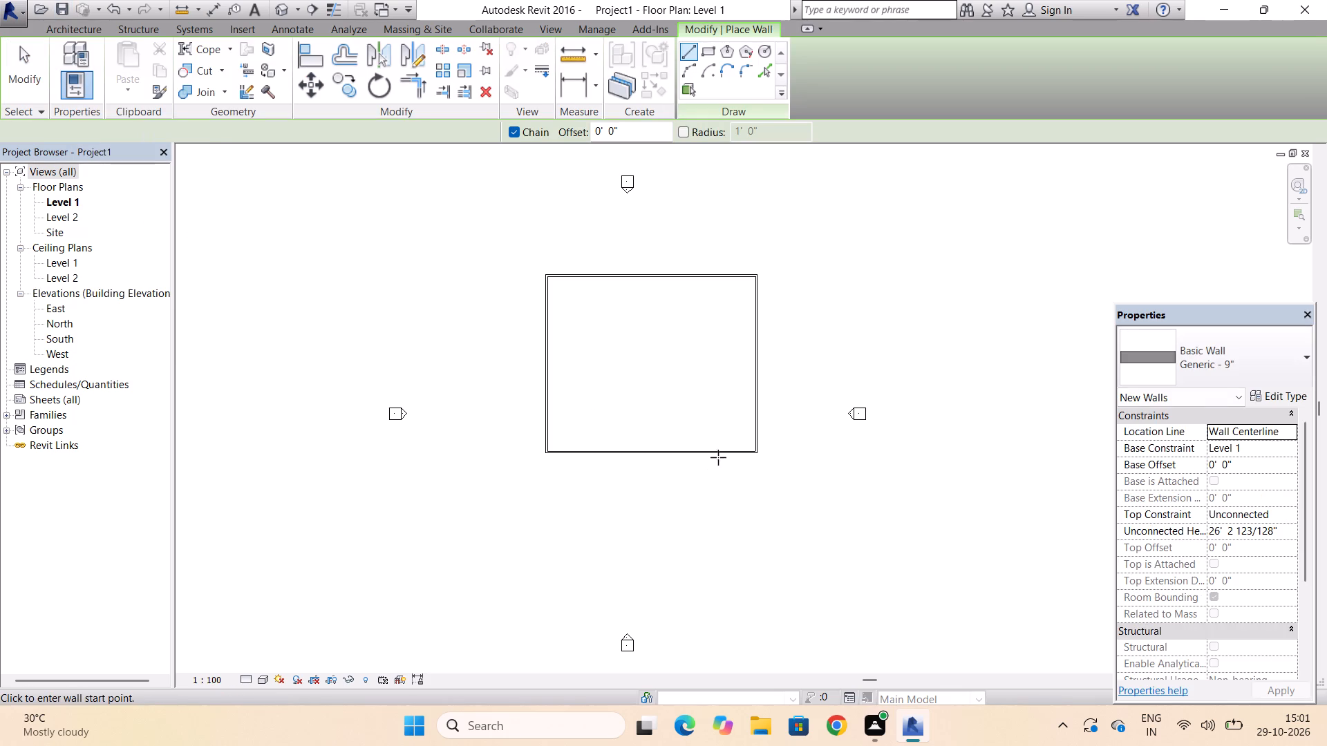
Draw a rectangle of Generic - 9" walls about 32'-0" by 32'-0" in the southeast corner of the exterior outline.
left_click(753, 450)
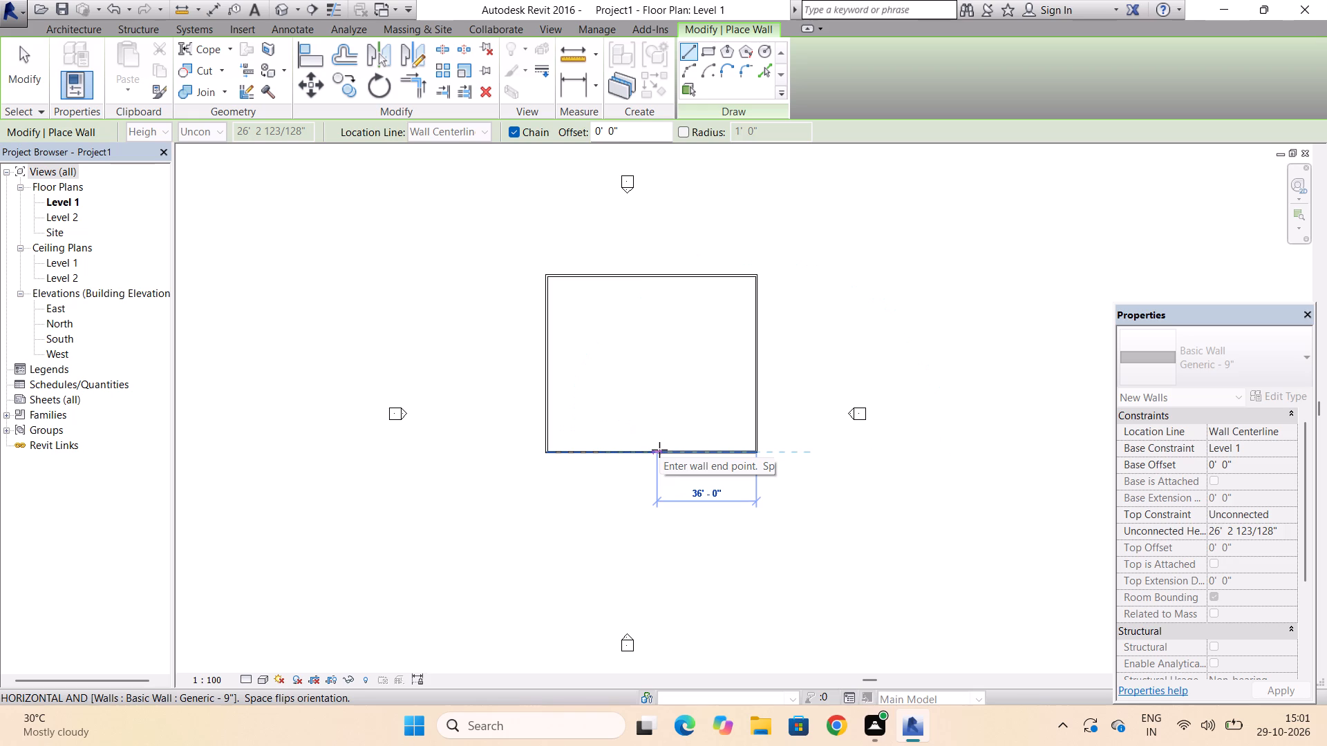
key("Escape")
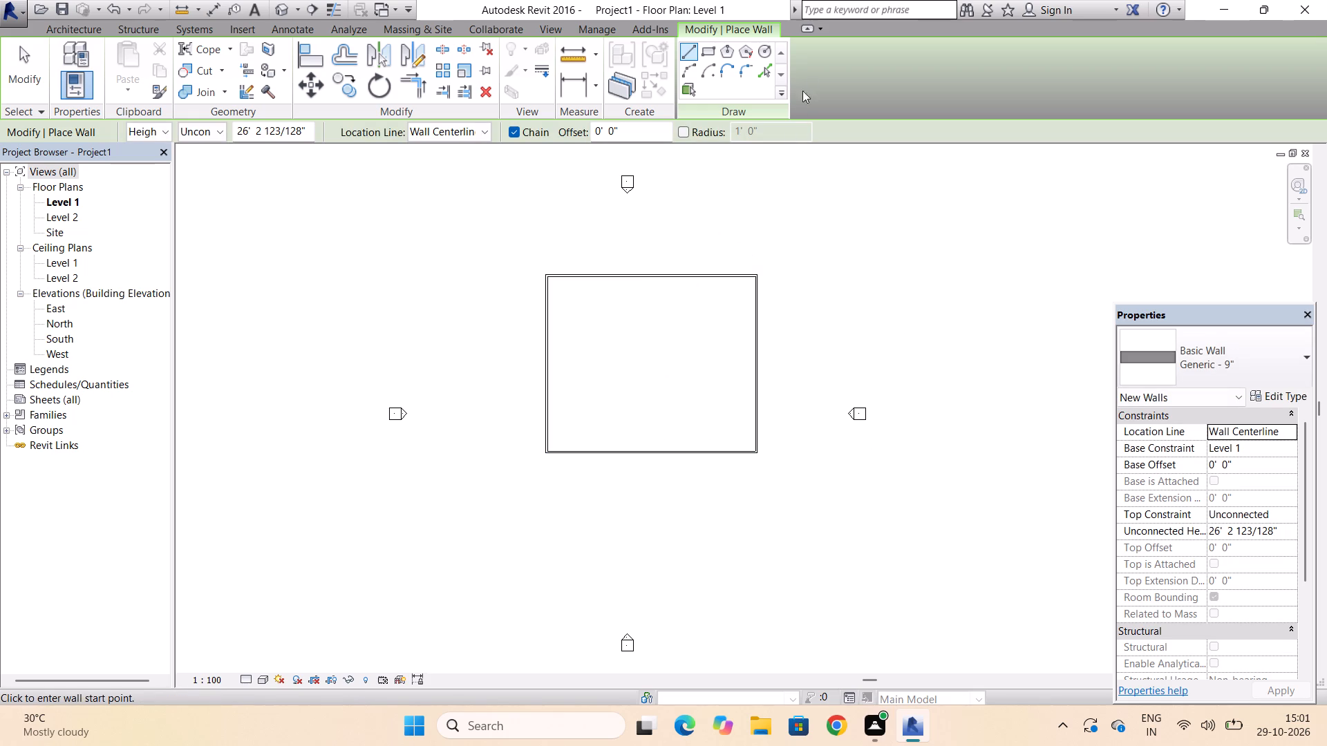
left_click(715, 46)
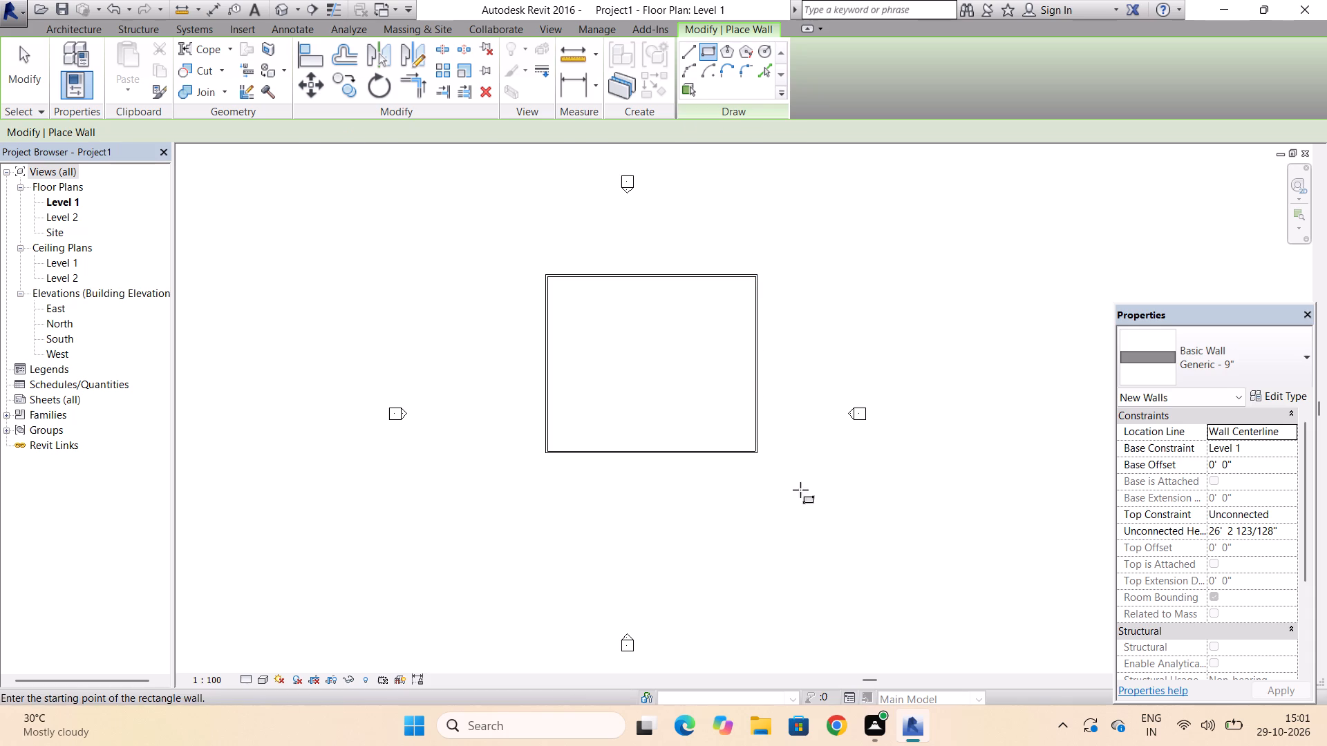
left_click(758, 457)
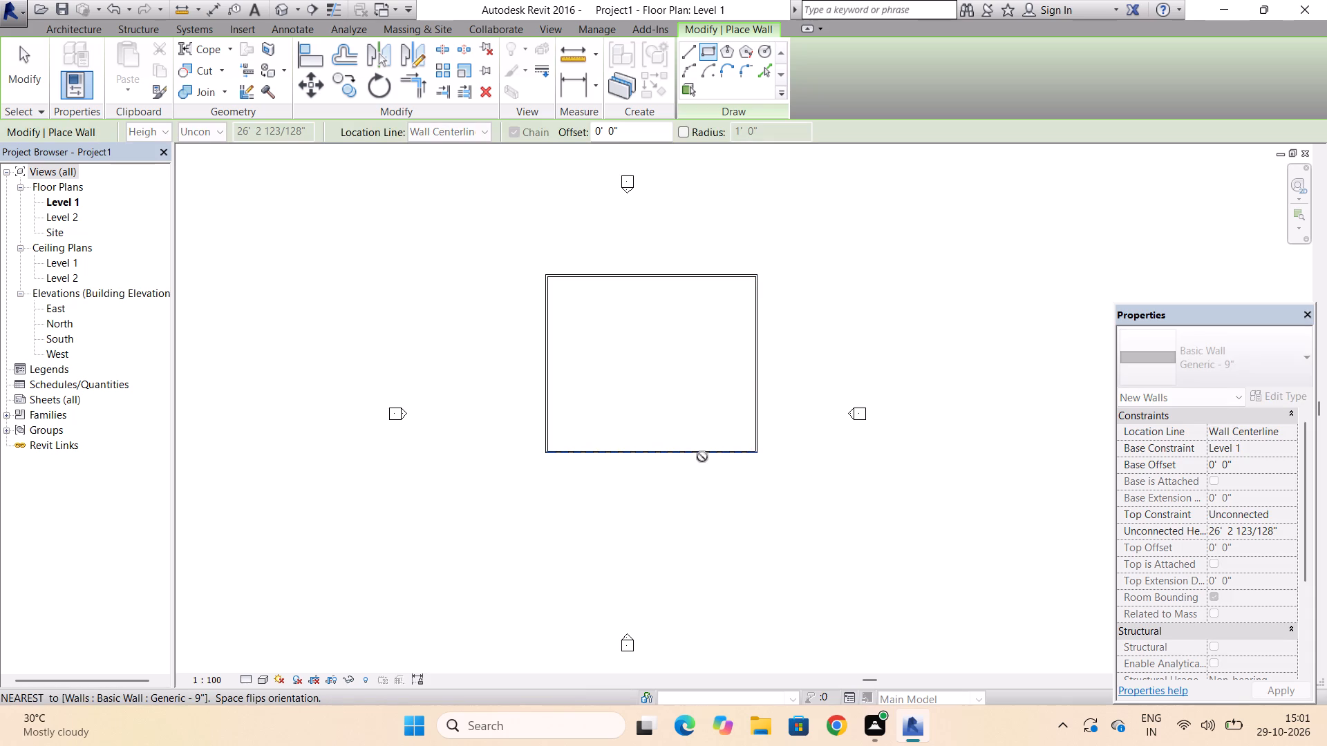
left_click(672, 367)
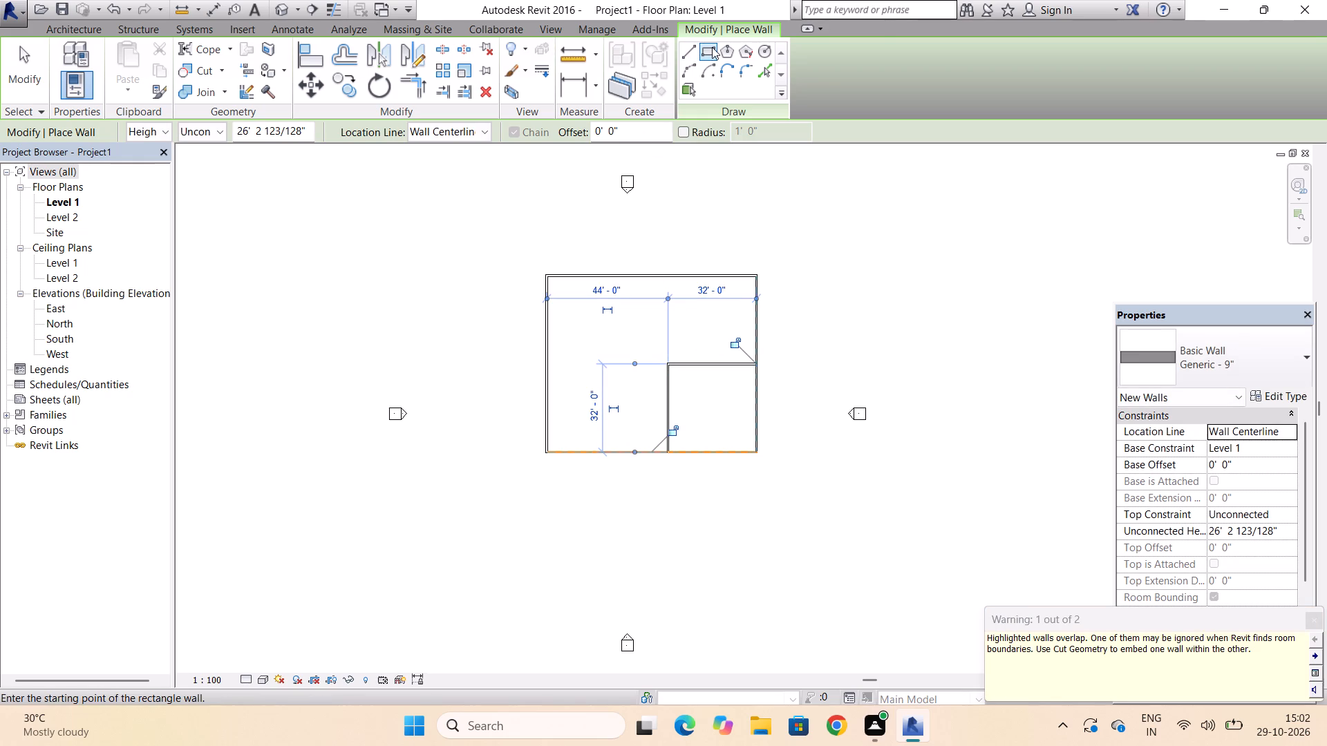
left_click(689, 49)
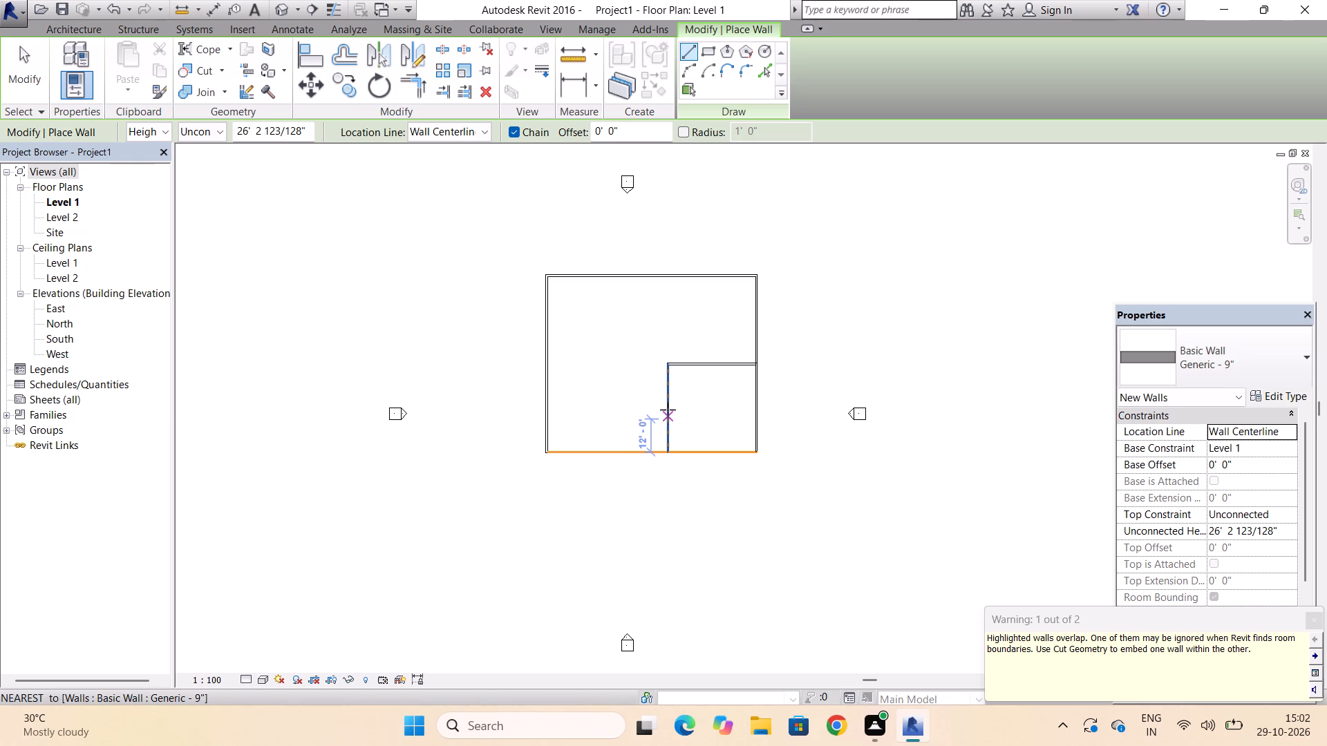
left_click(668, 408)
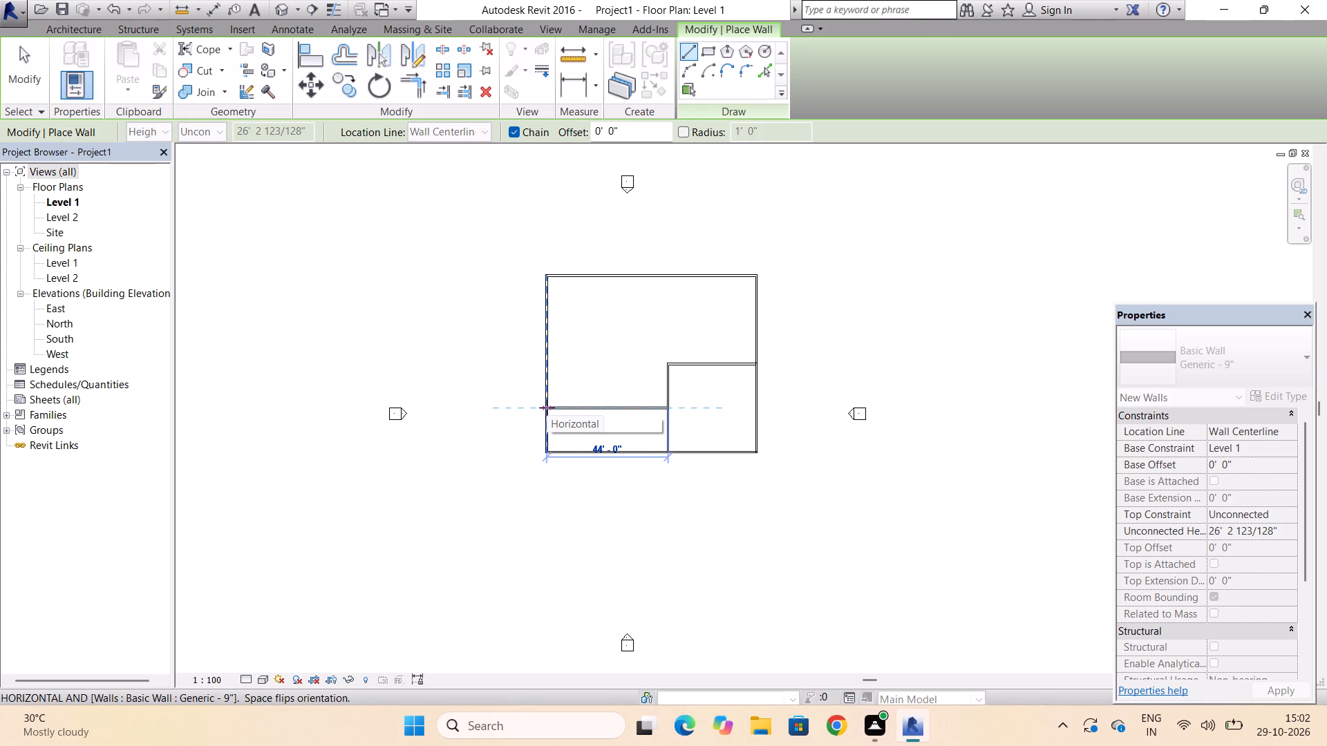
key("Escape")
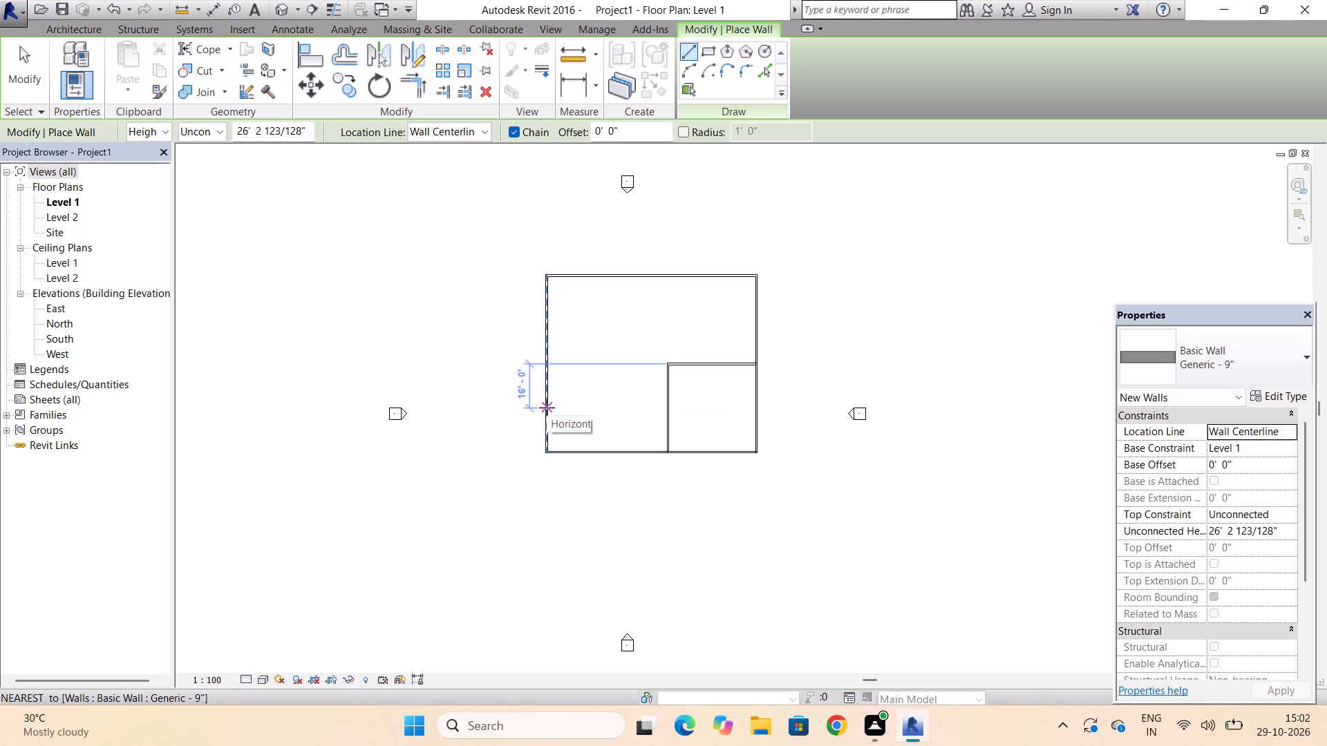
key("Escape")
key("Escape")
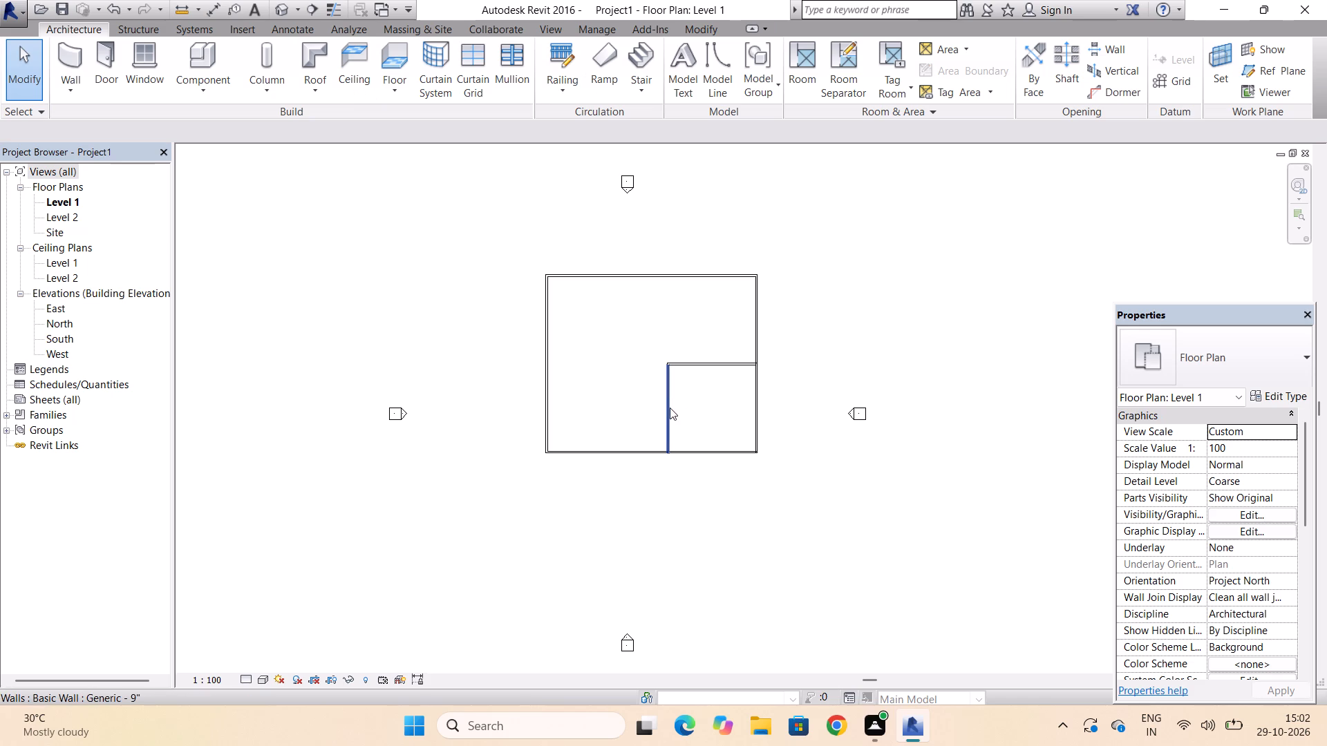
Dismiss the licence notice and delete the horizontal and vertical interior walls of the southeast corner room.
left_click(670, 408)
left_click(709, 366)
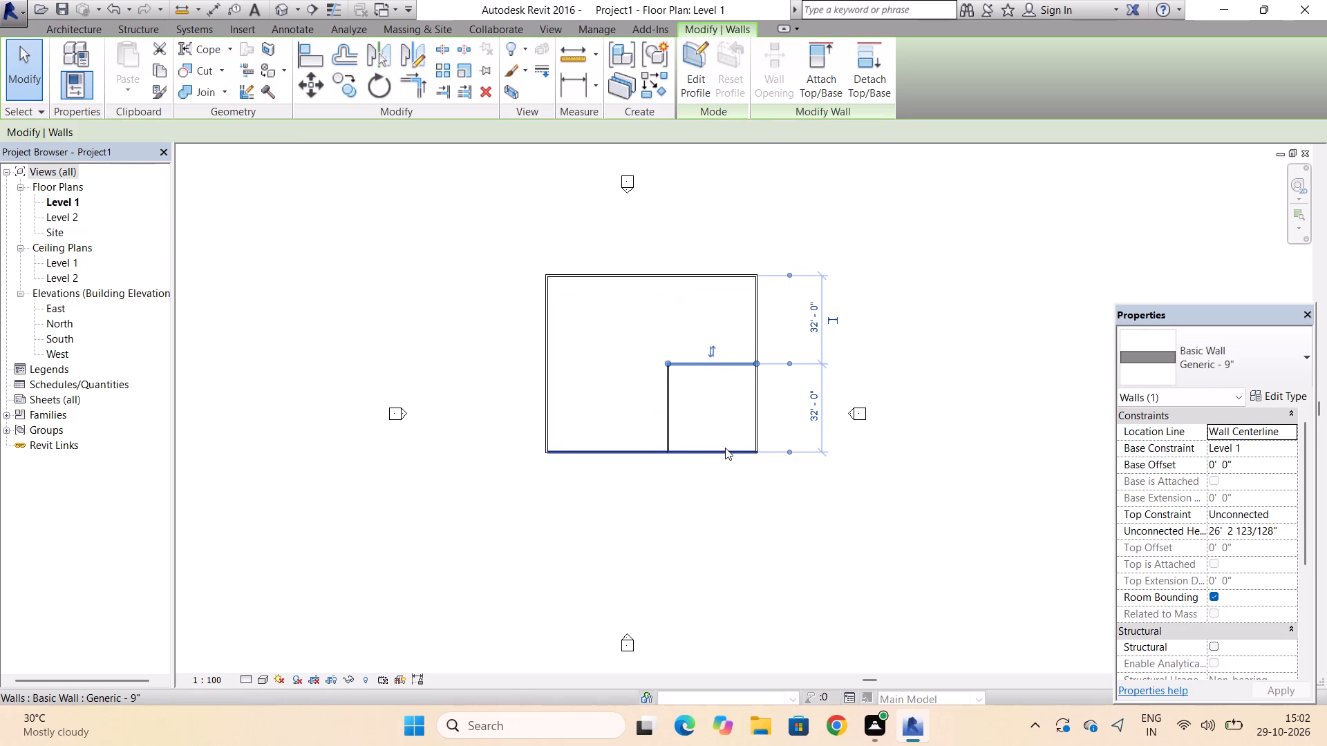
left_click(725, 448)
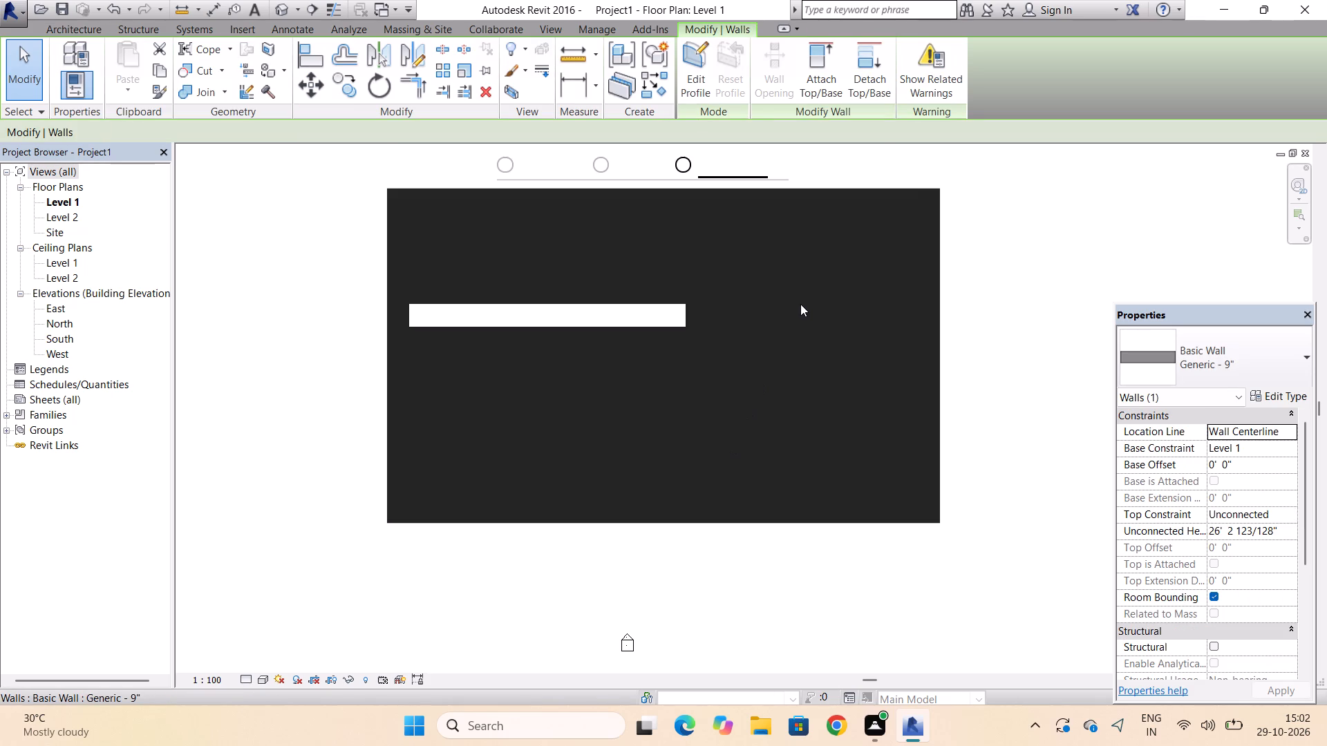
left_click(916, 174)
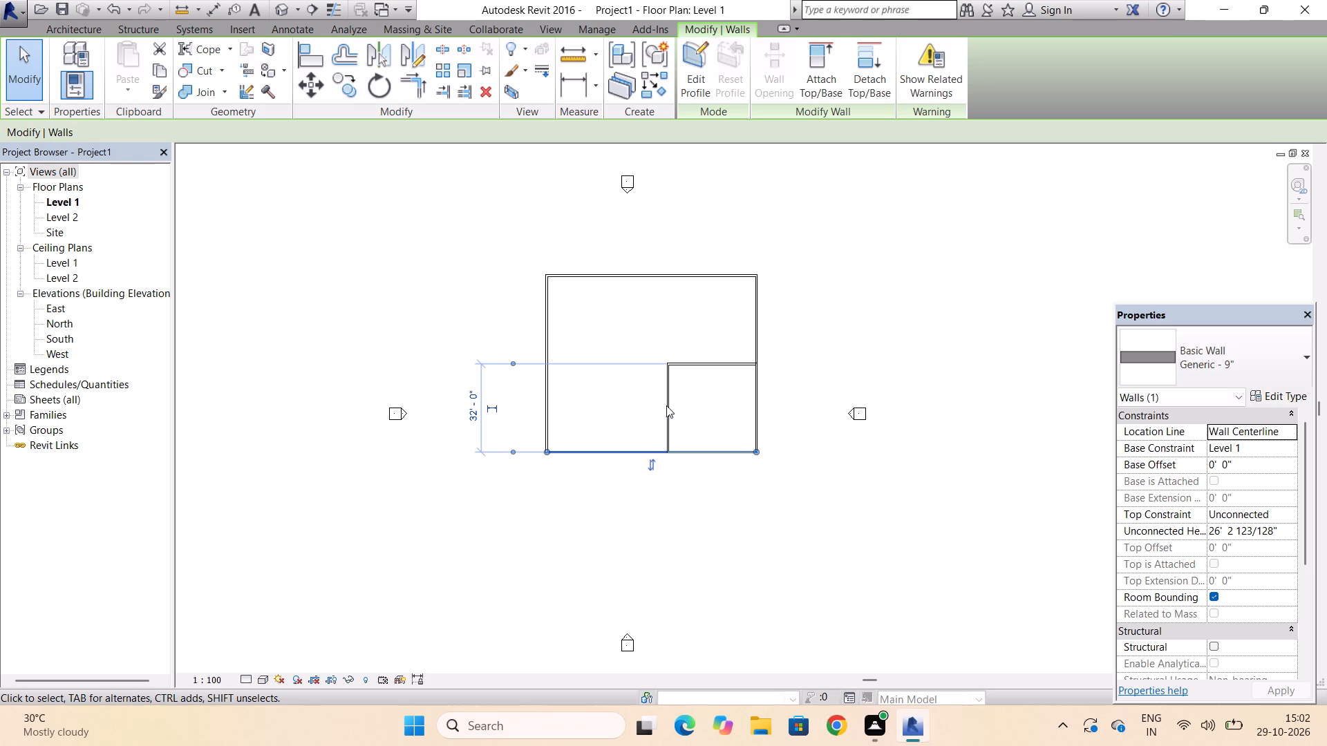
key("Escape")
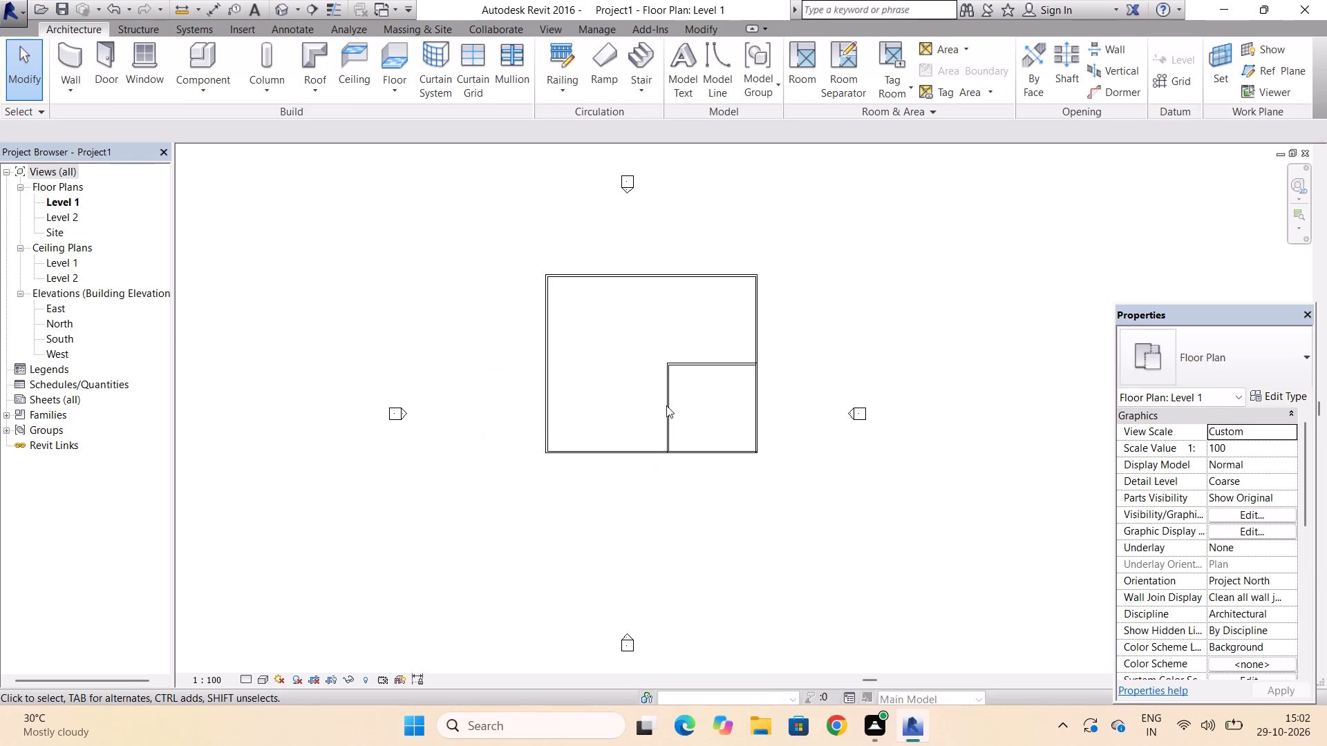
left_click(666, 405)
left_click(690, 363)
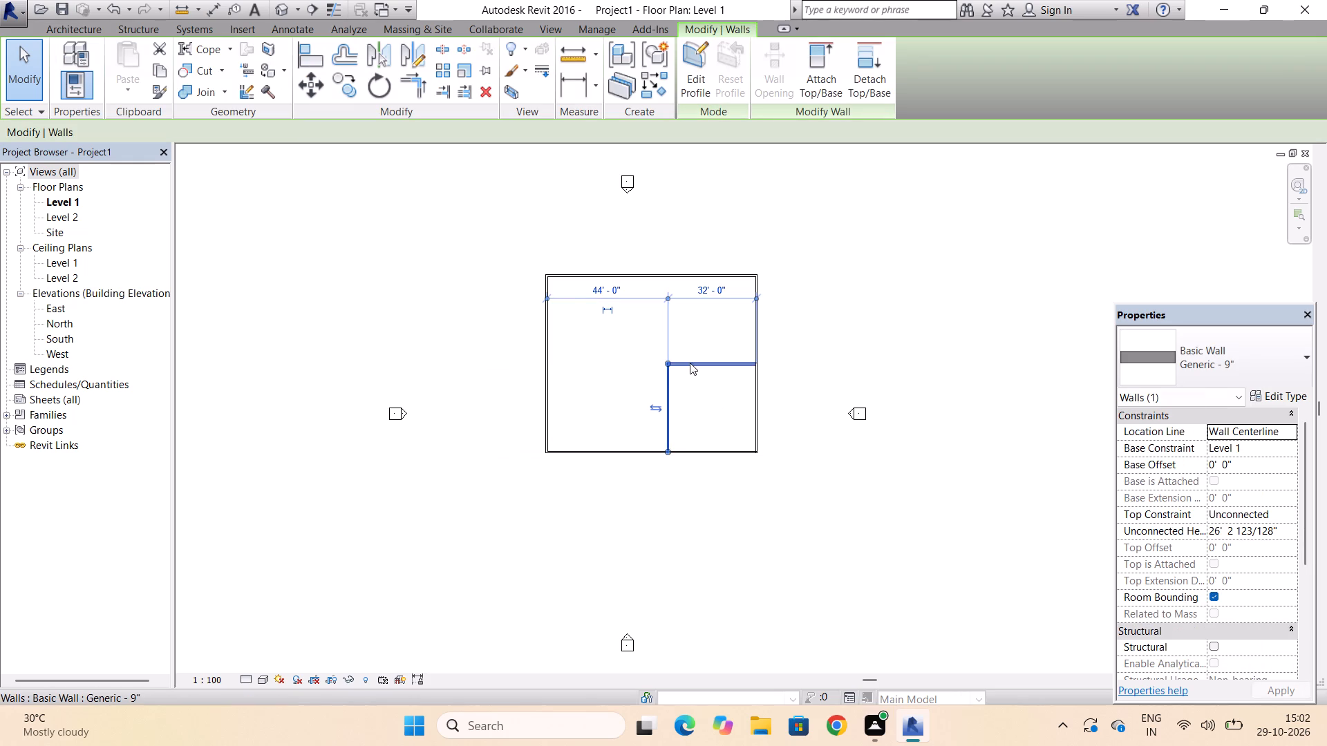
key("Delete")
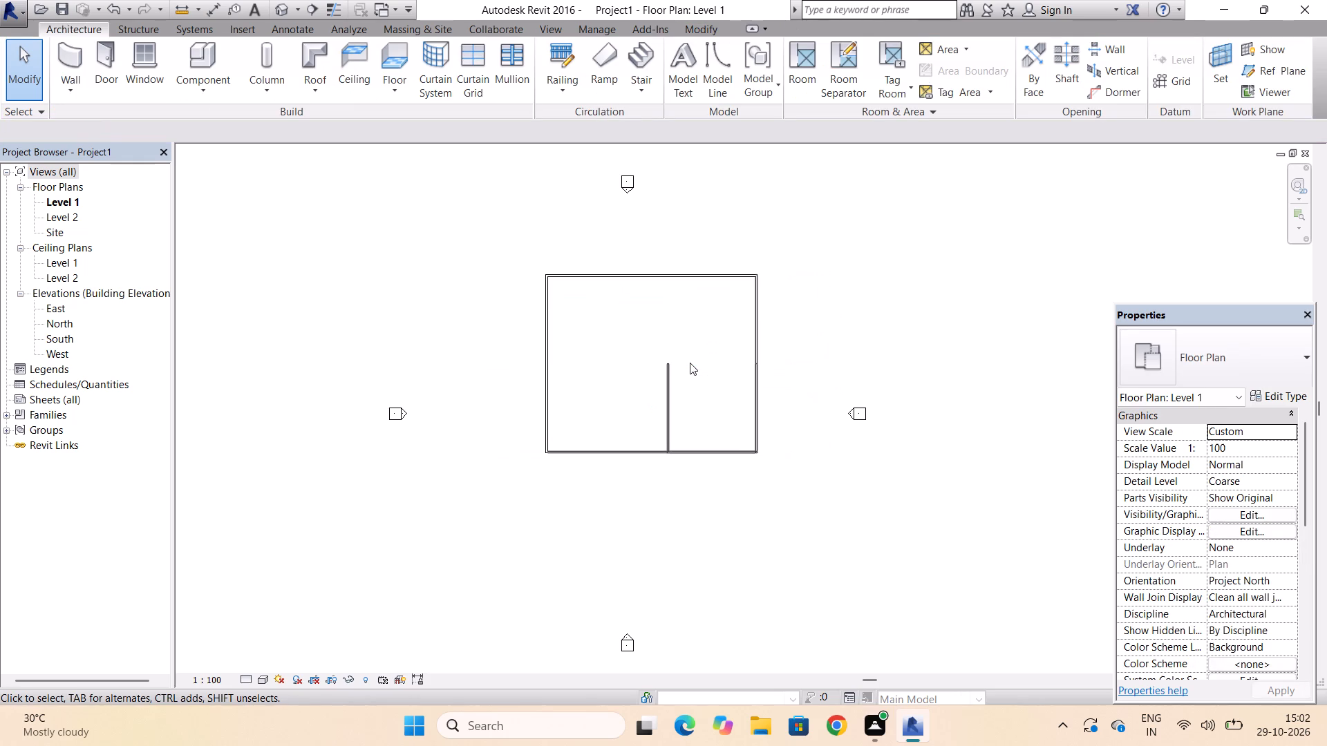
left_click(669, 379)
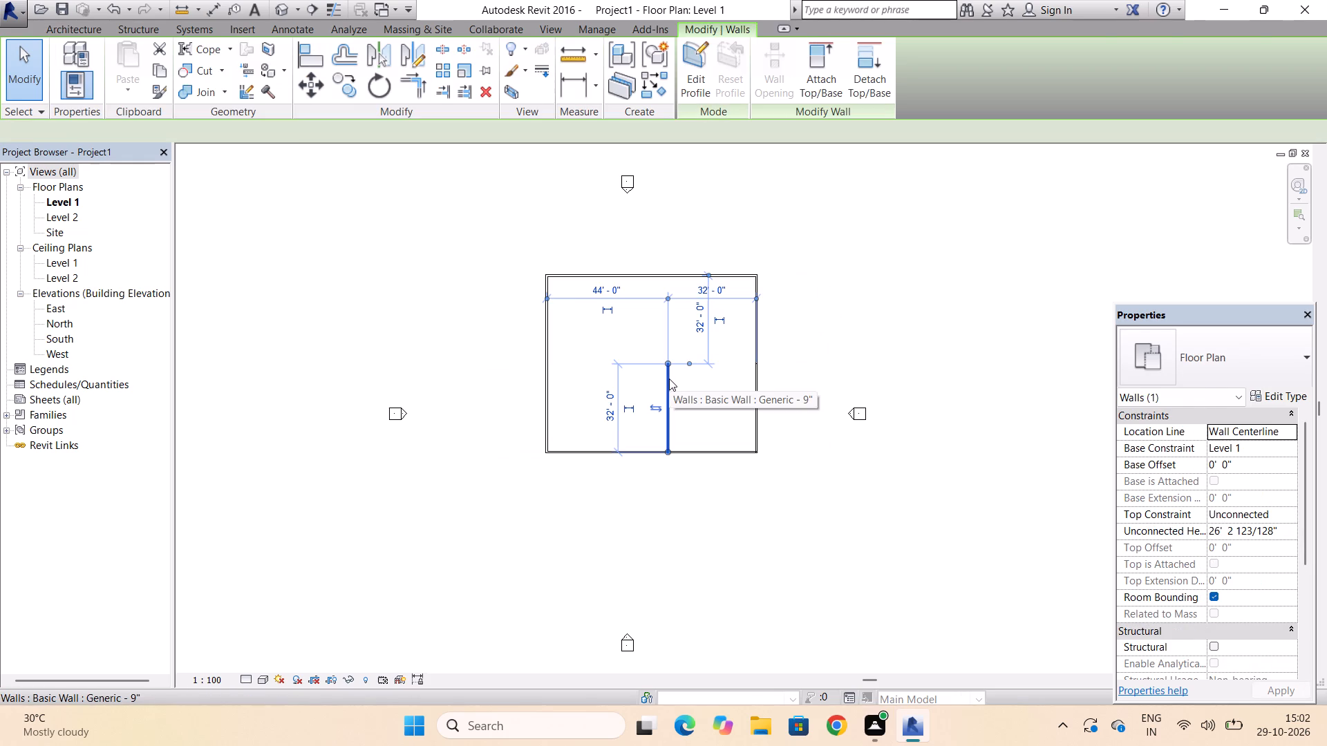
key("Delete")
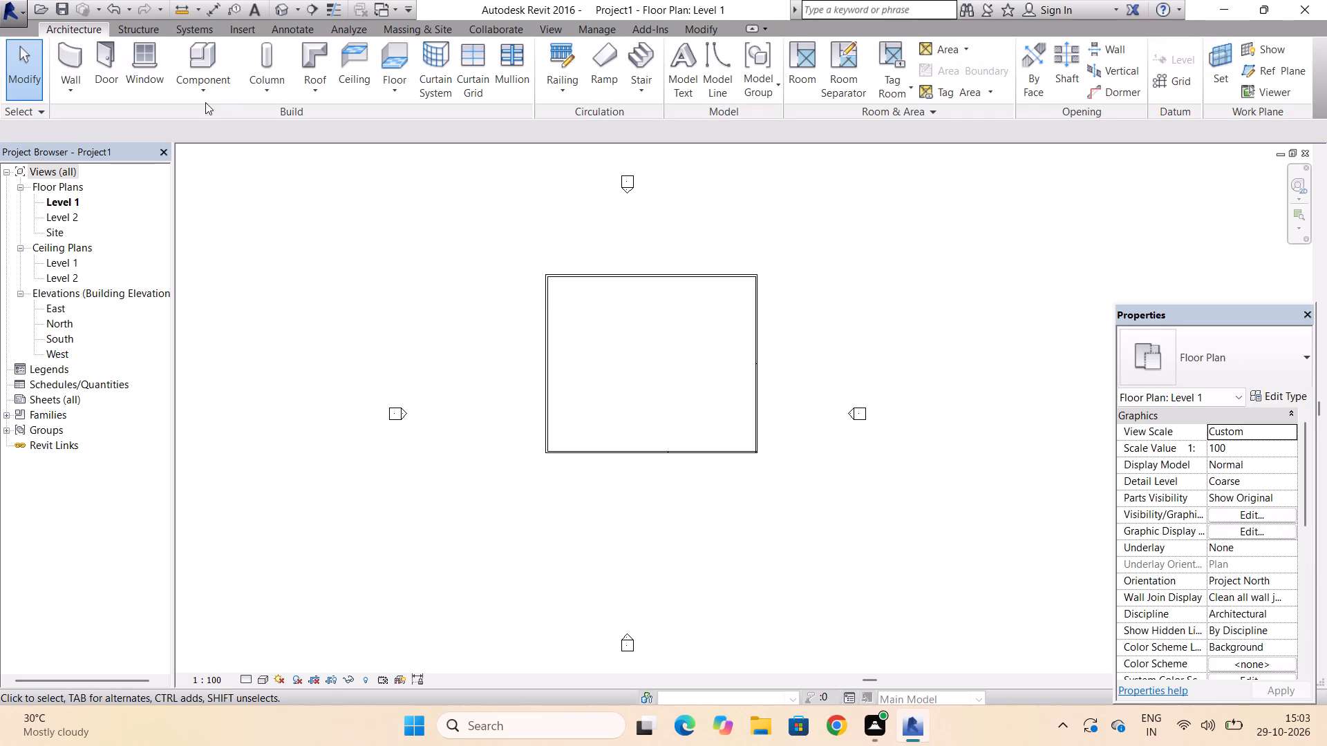
Draw a rectangle of Generic - 9" walls about 32'-0" wide by 28'-2" deep from the exterior outline's southeast corner.
left_click(73, 44)
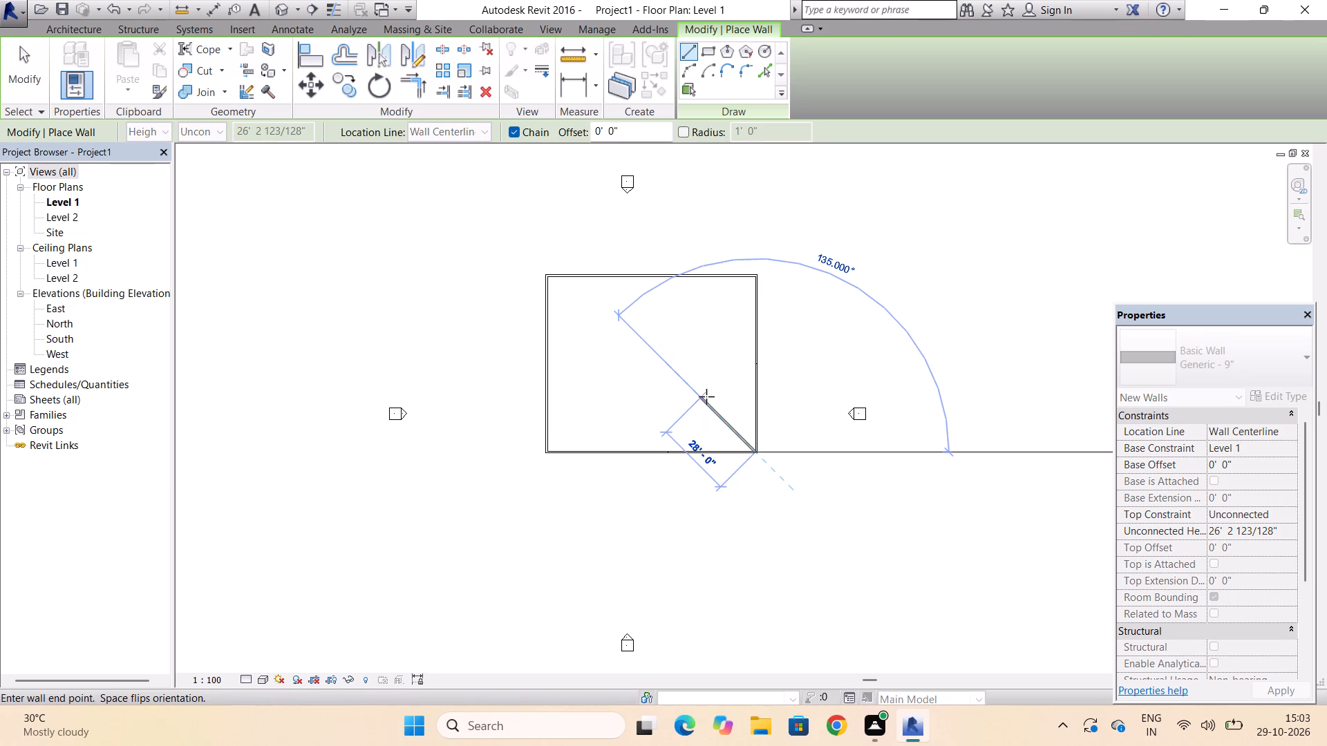
key("Escape")
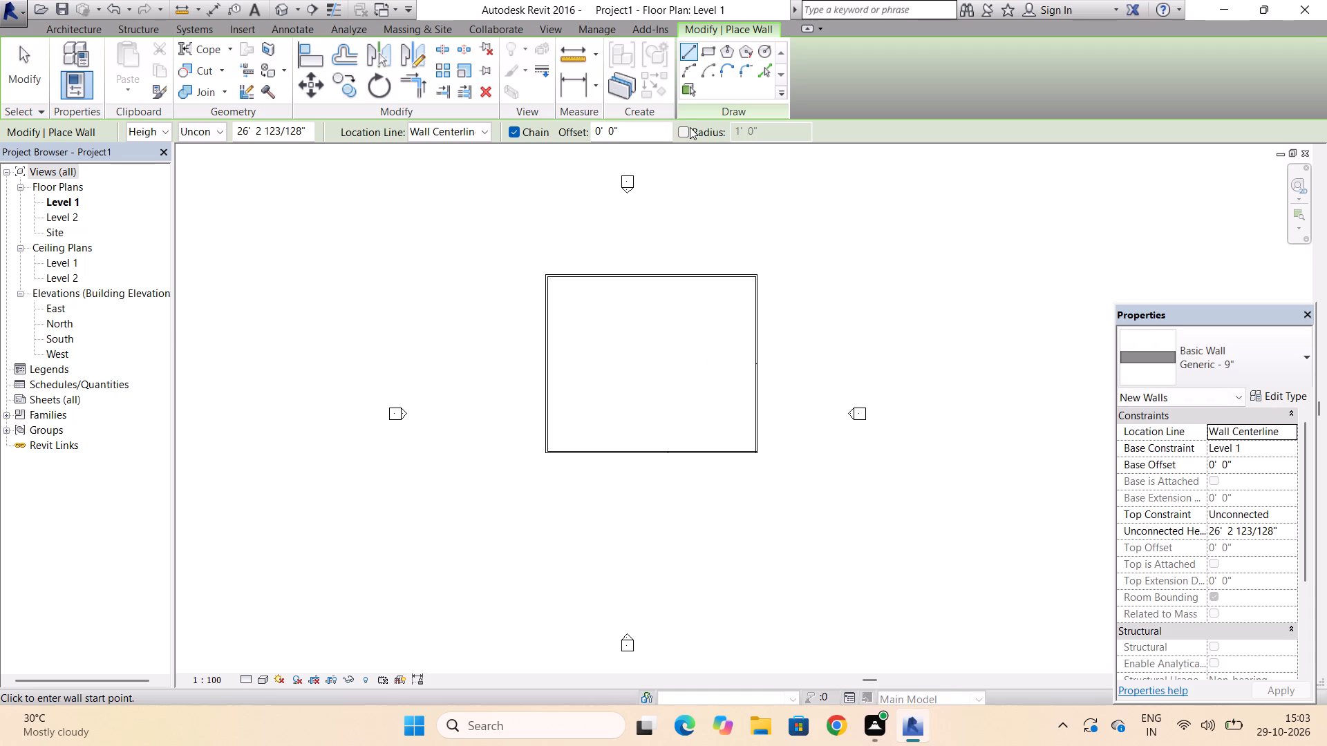
left_click(705, 57)
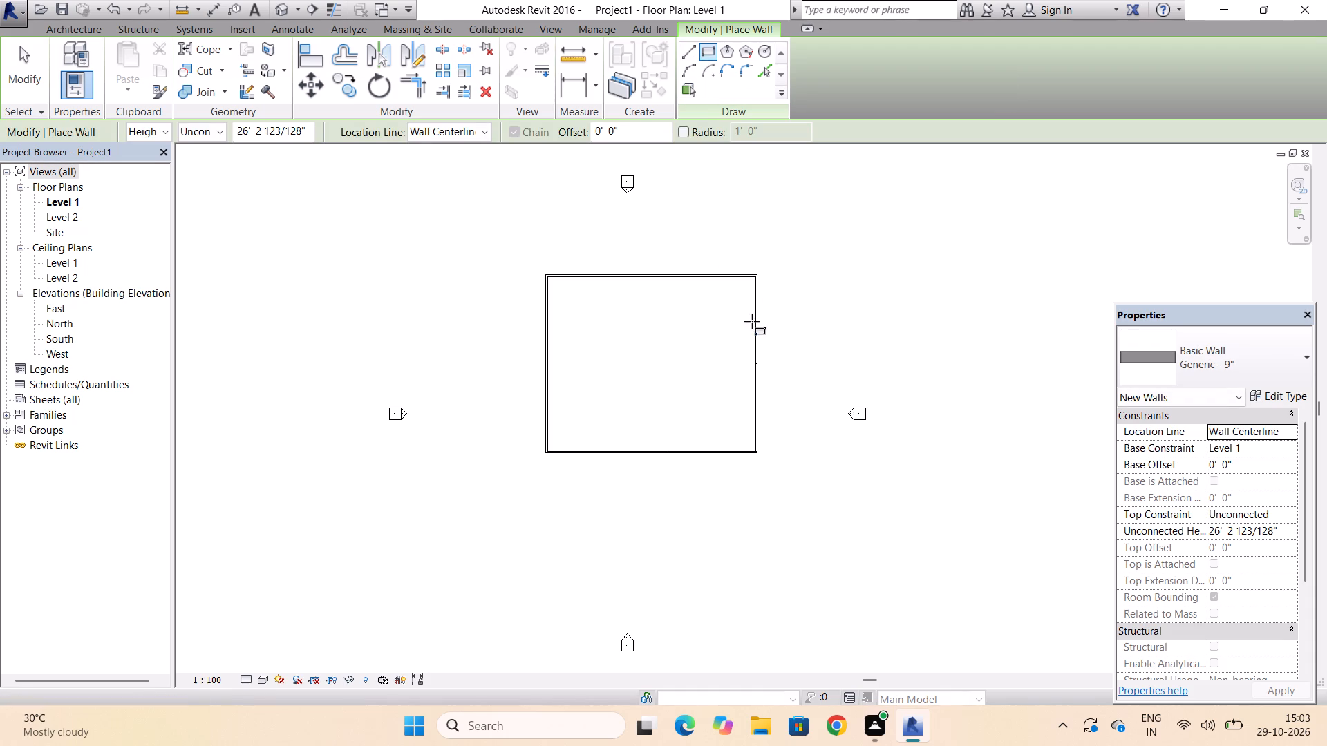
left_click(754, 453)
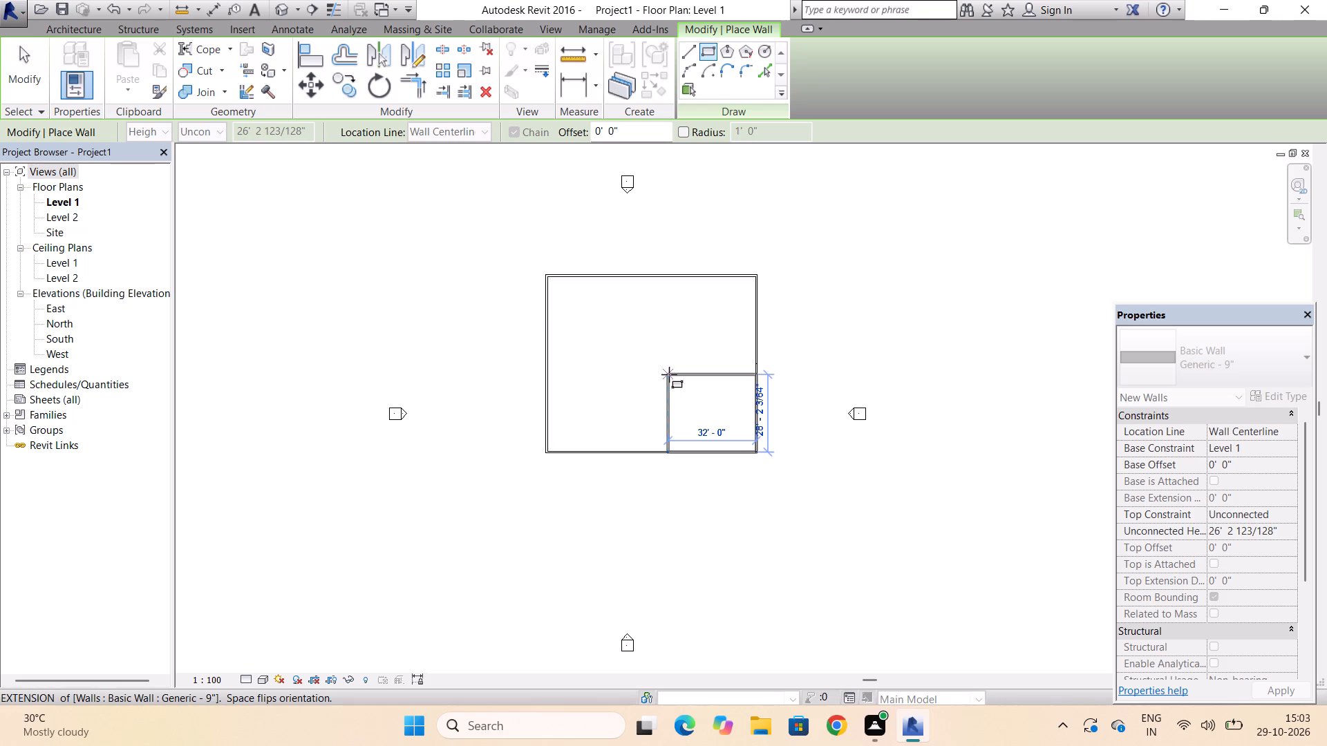
left_click(669, 374)
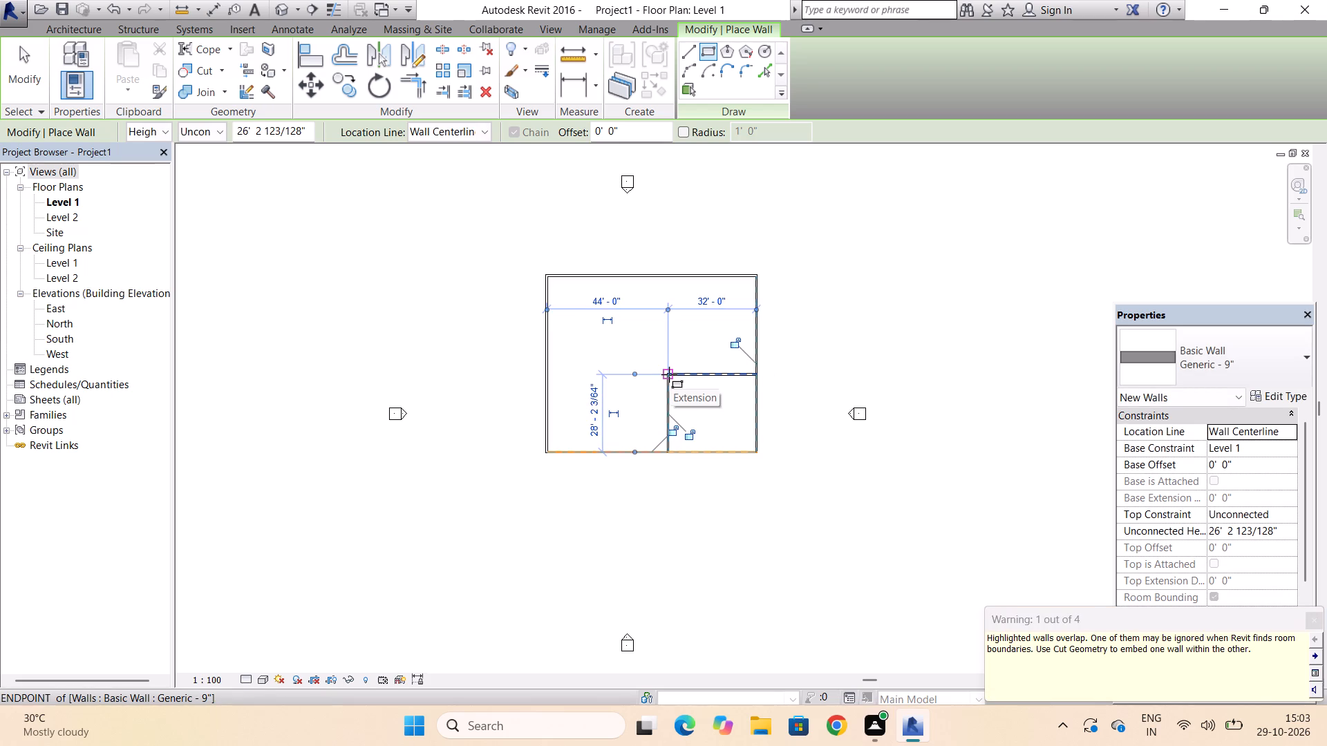
key("Escape")
key("Escape")
key("Escape")
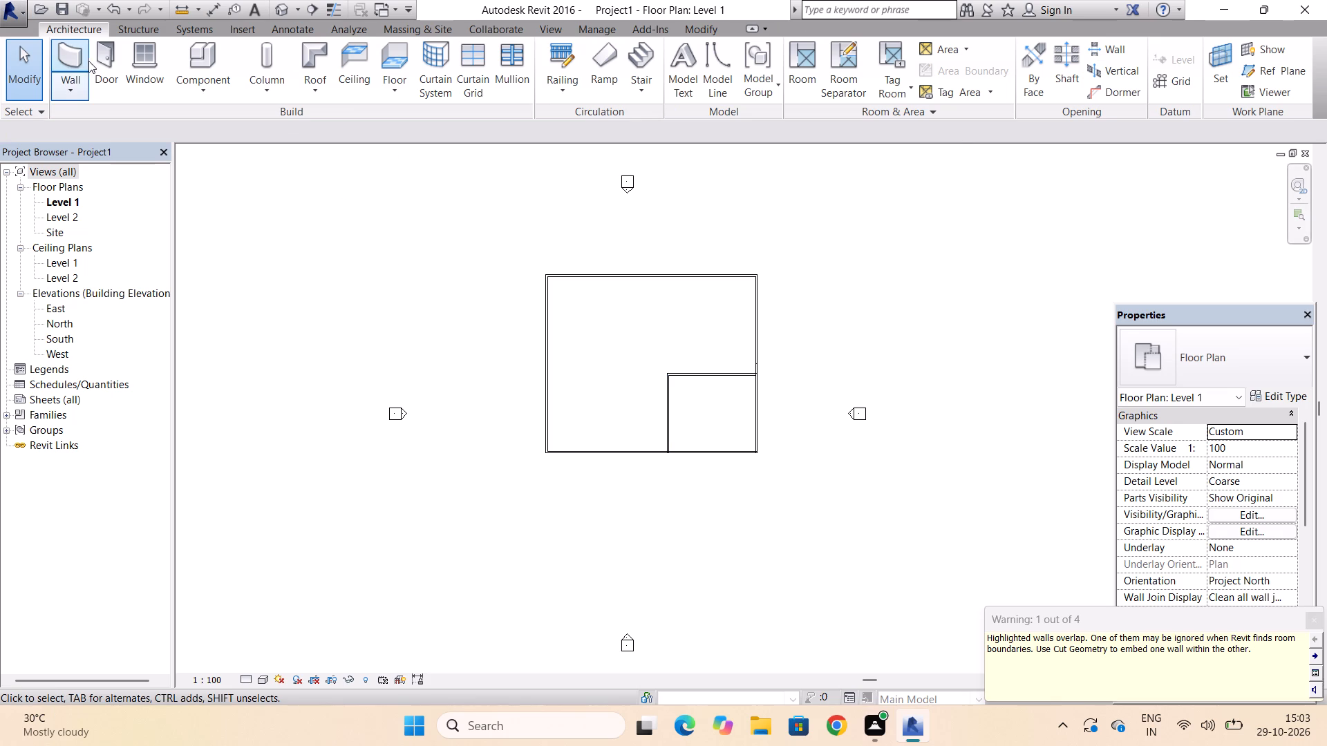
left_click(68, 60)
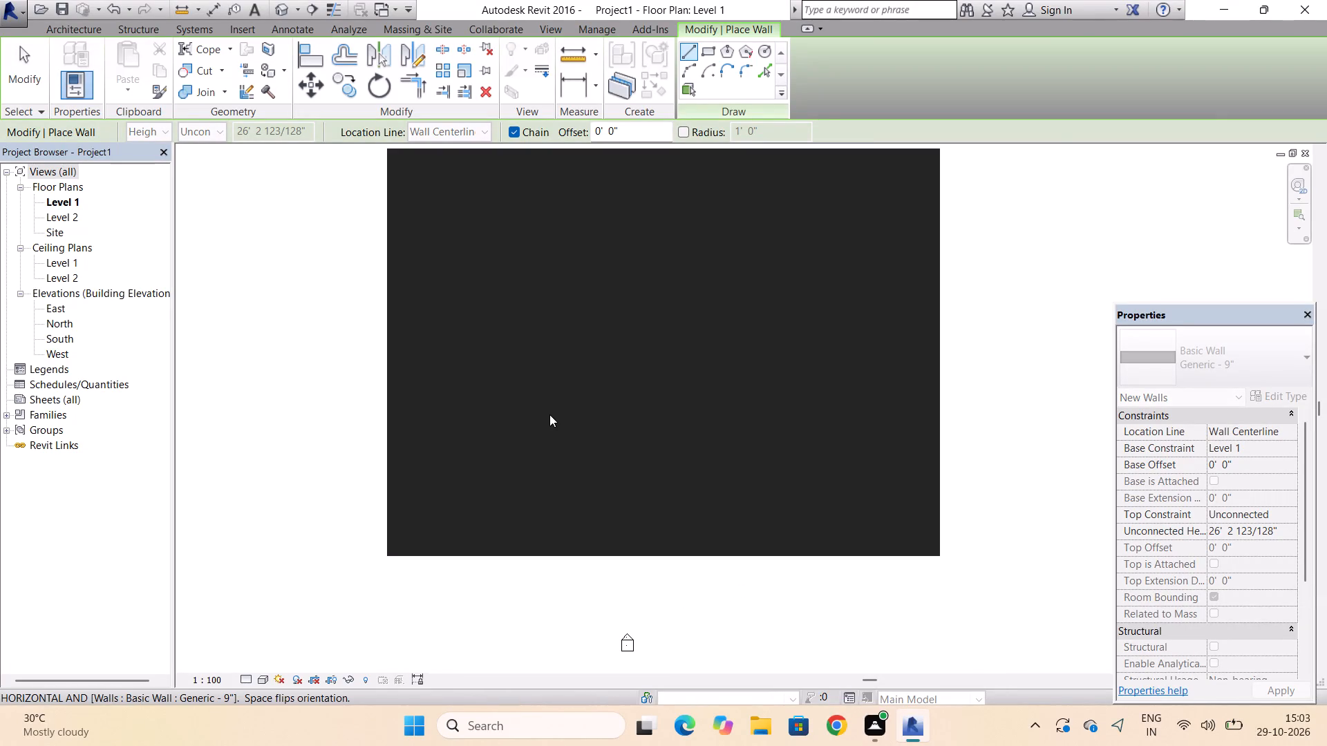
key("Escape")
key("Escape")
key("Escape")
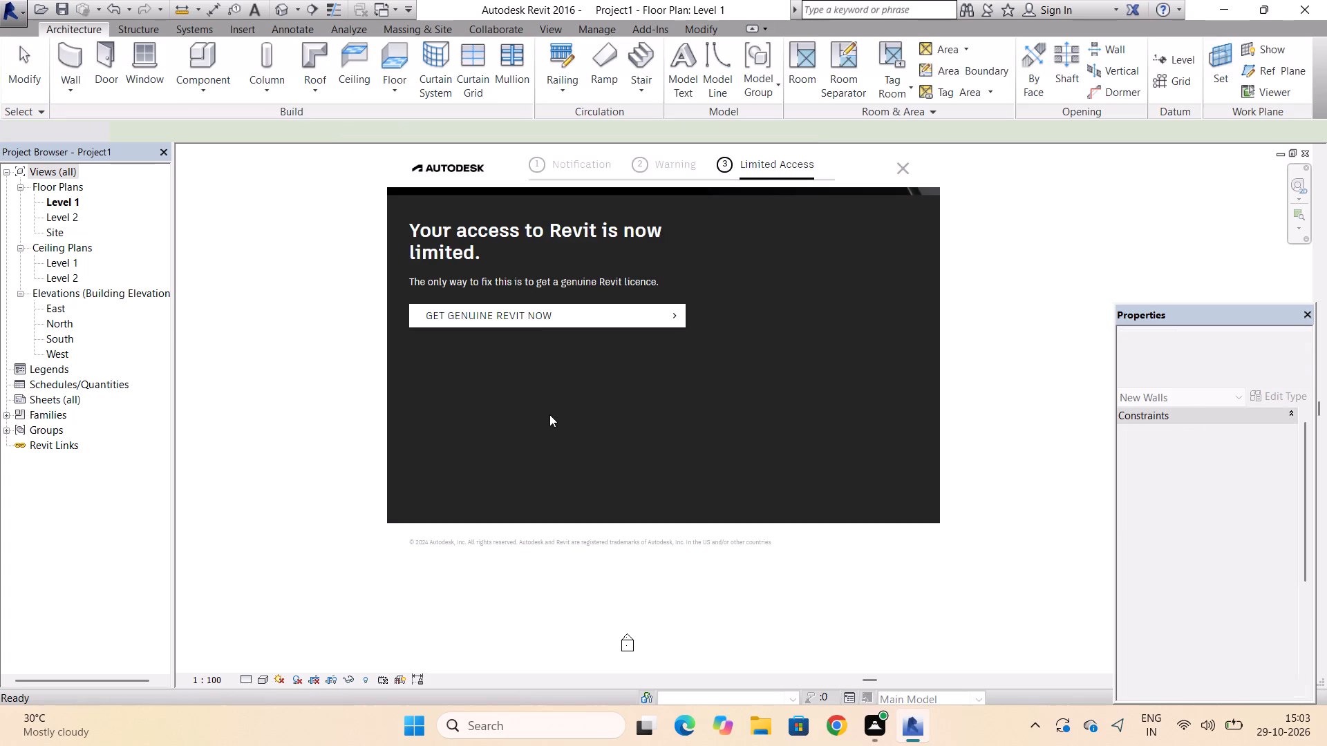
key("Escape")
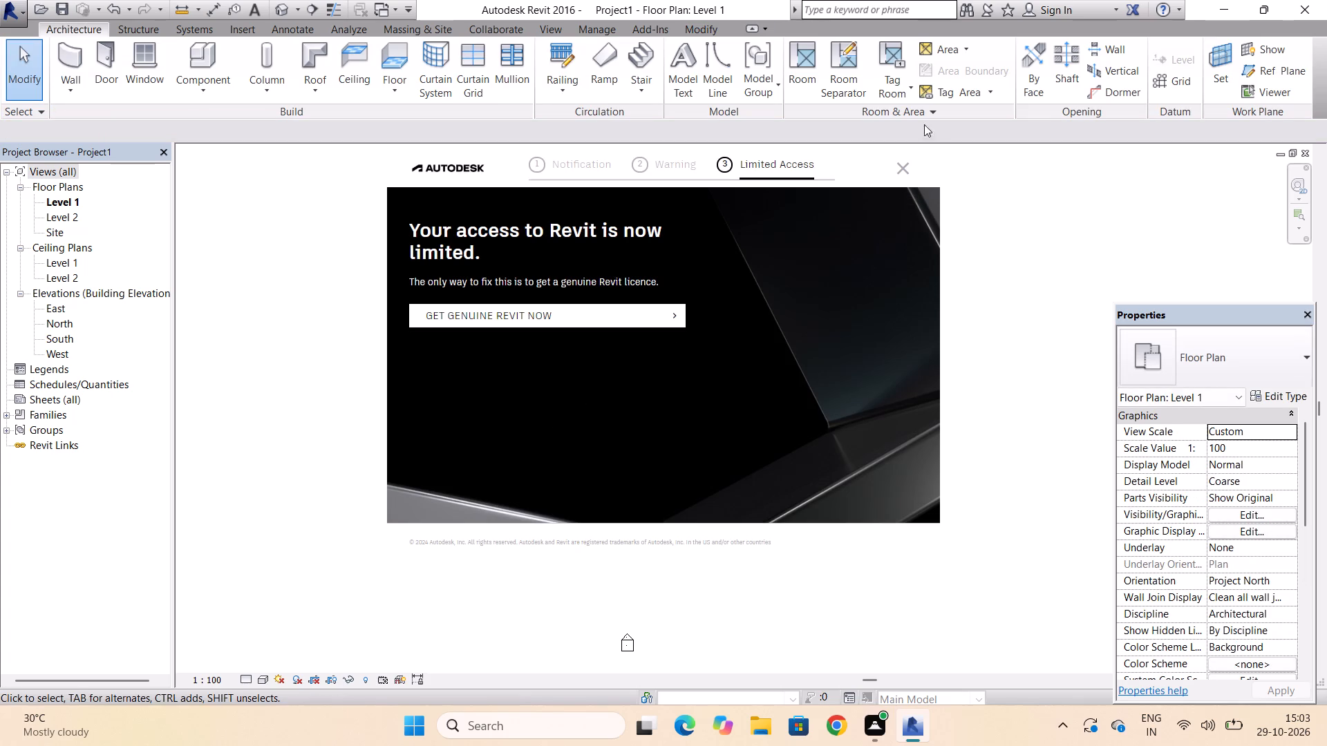
Dismiss the licence notice and move the horizontal interior wall north to about 40'-0" from the south exterior wall.
left_click(903, 166)
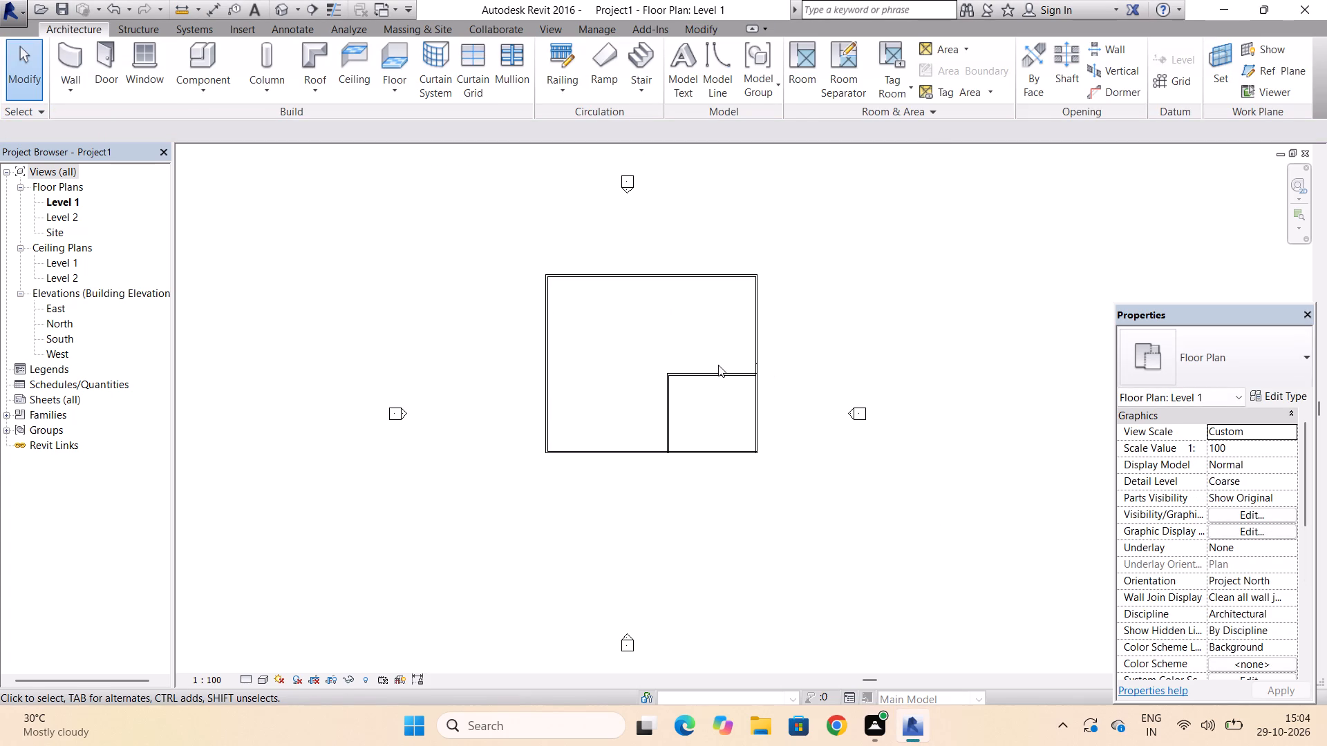
left_click(719, 369)
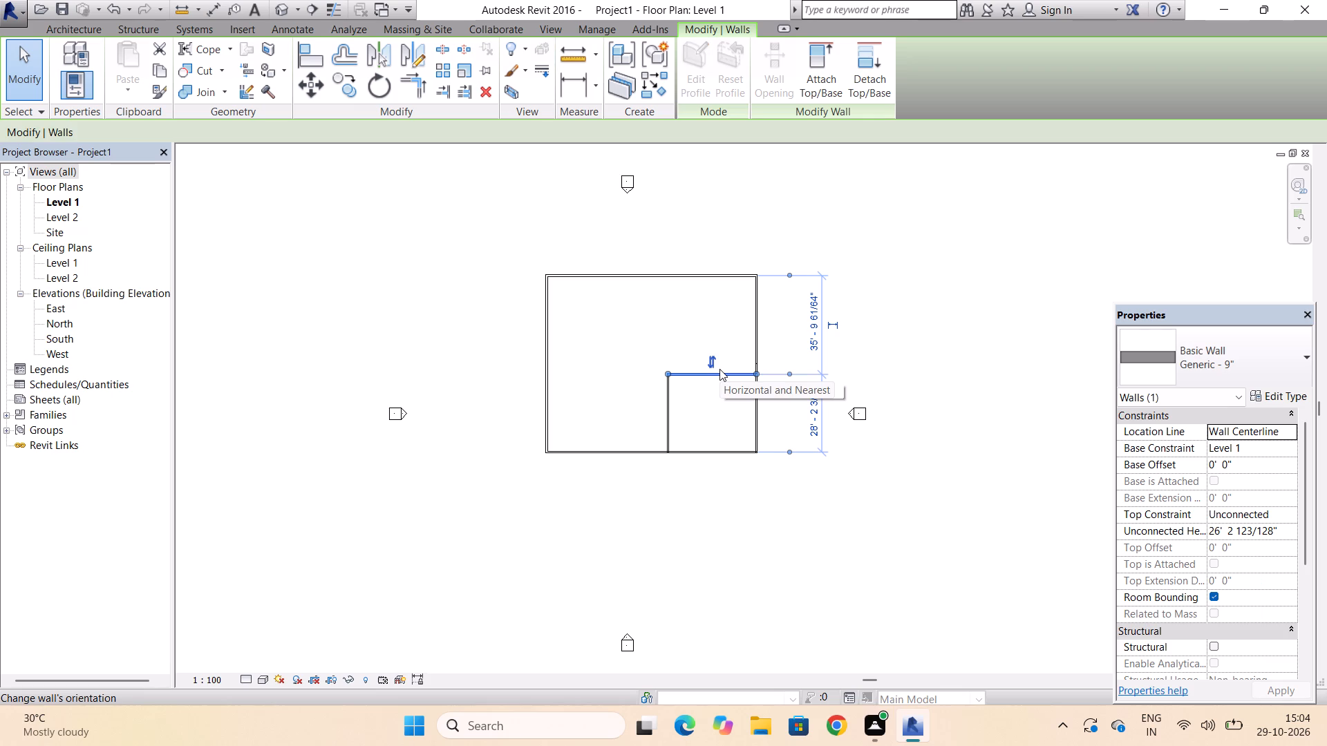
left_click_drag(708, 372, 708, 351)
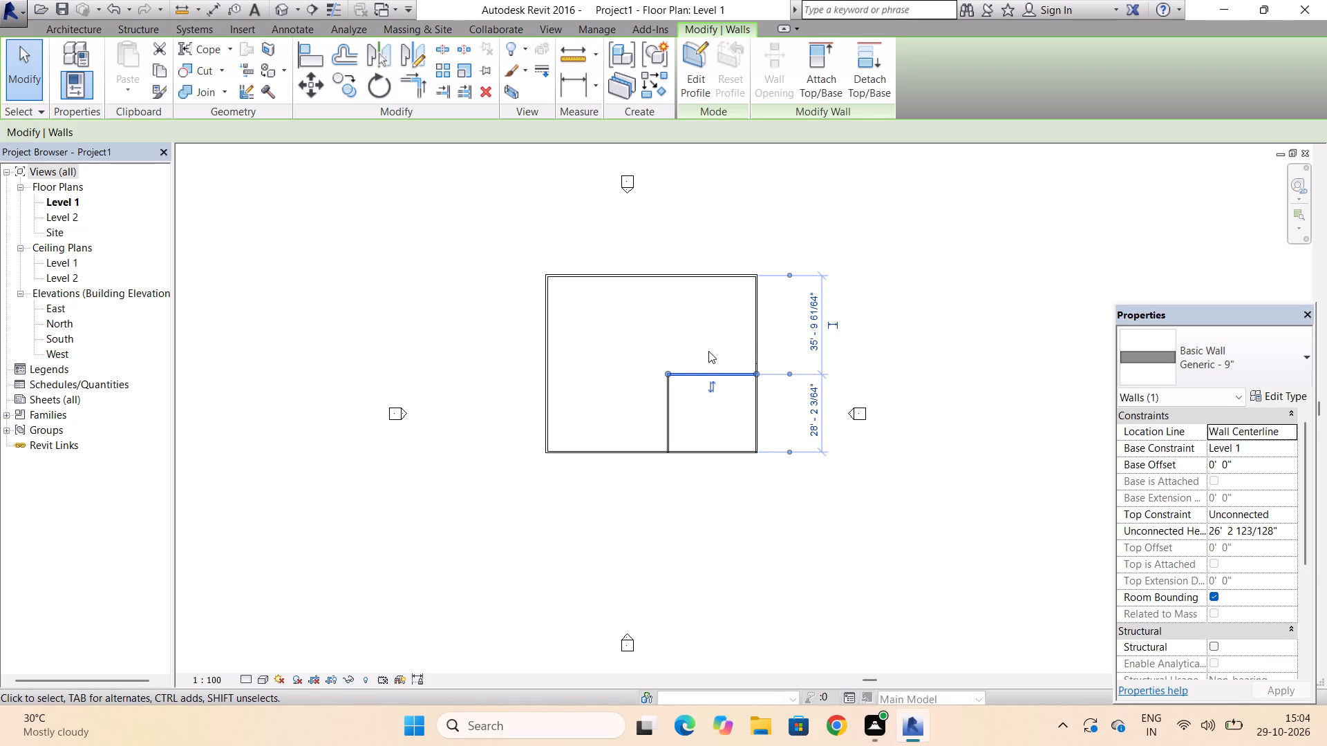
left_click_drag(708, 351, 711, 334)
left_click_drag(705, 372, 708, 334)
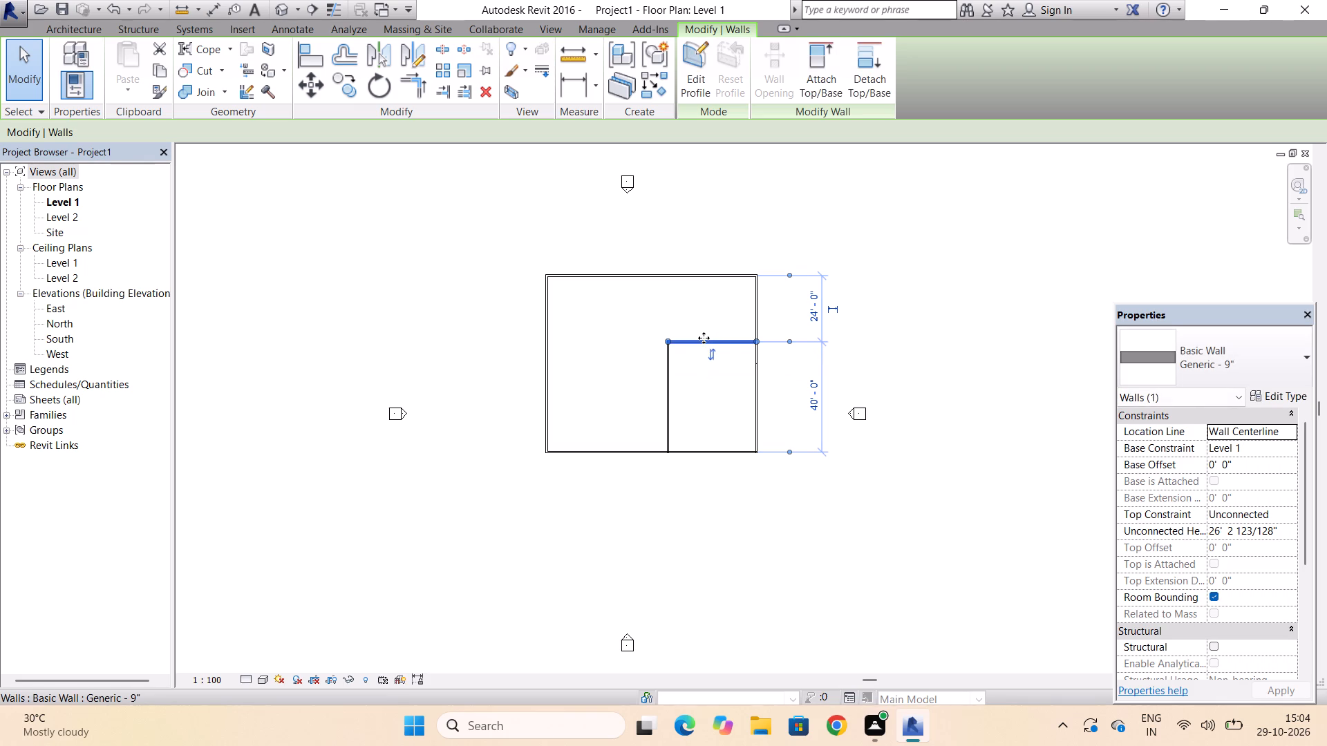
key("Escape")
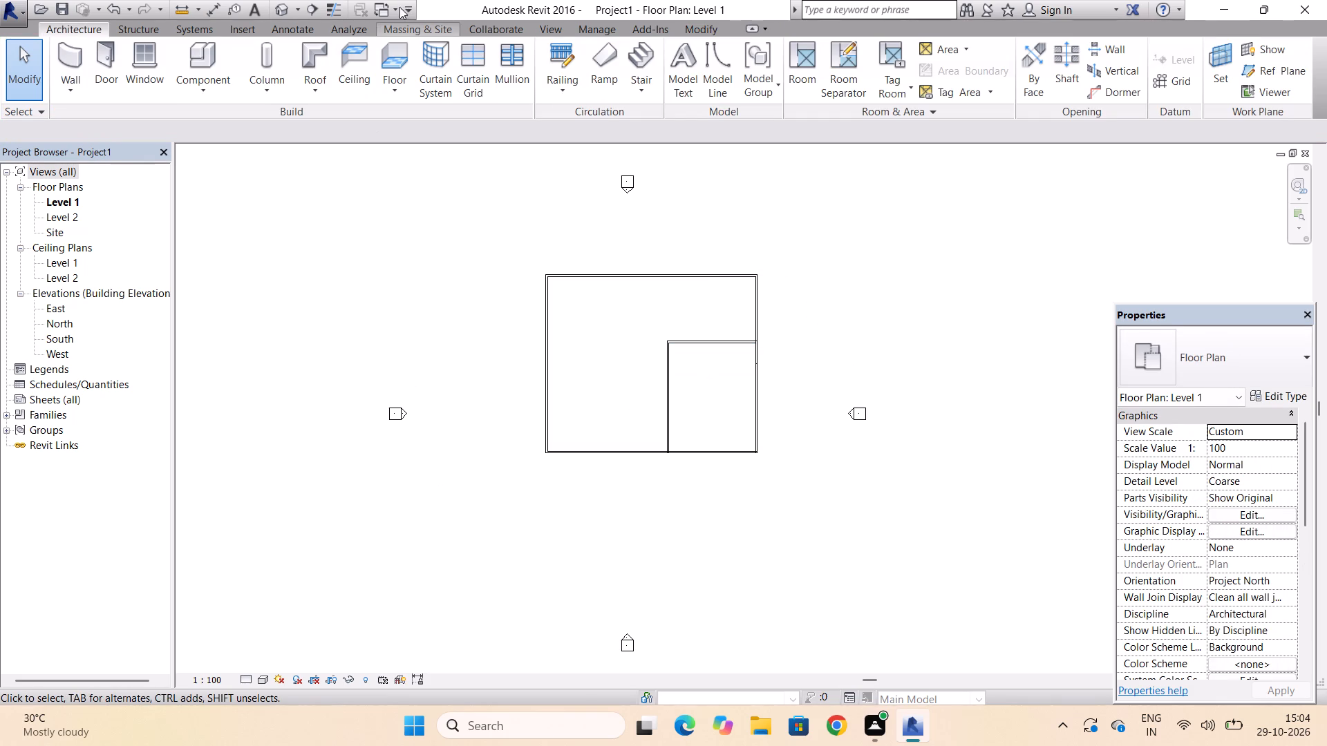
Move the vertical interior wall west to about 40'-0" from the west exterior wall.
left_click(663, 398)
left_click_drag(666, 390, 605, 397)
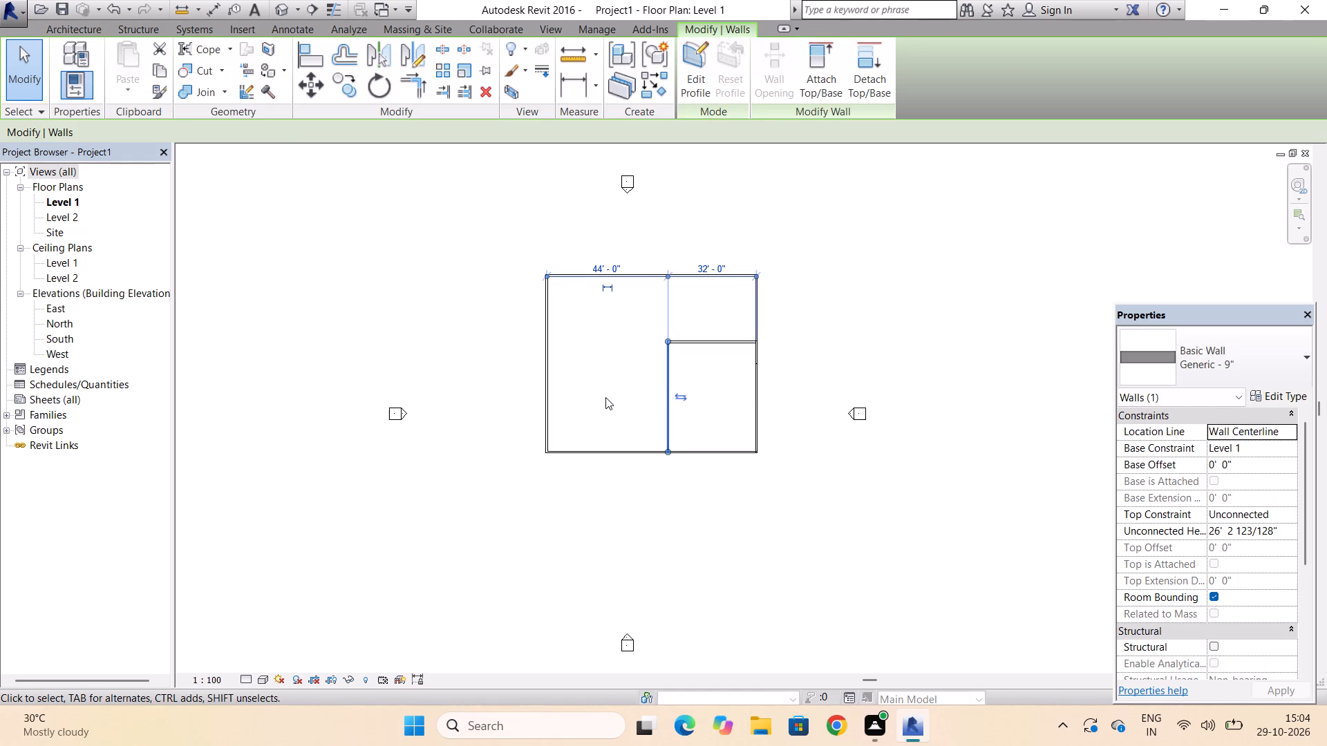
left_click_drag(605, 397, 601, 399)
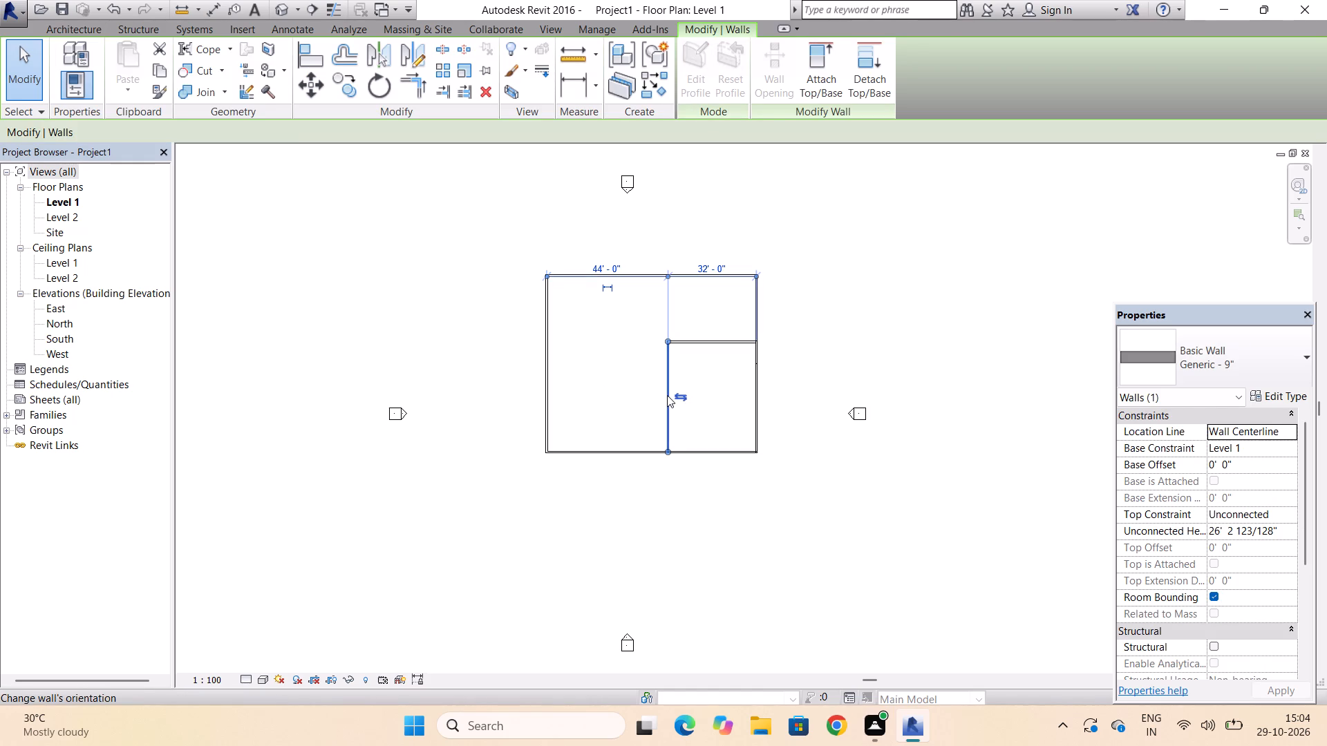
left_click_drag(665, 406, 623, 412)
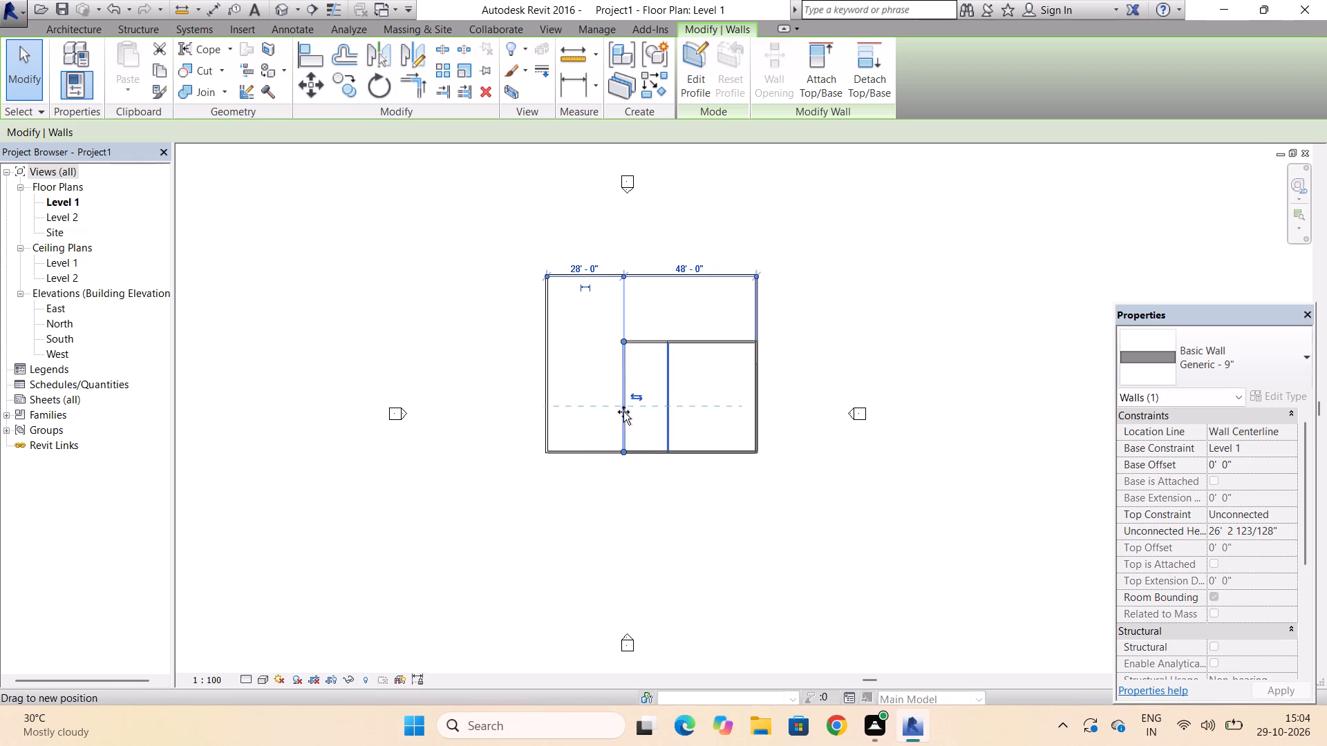
left_click_drag(623, 412, 661, 411)
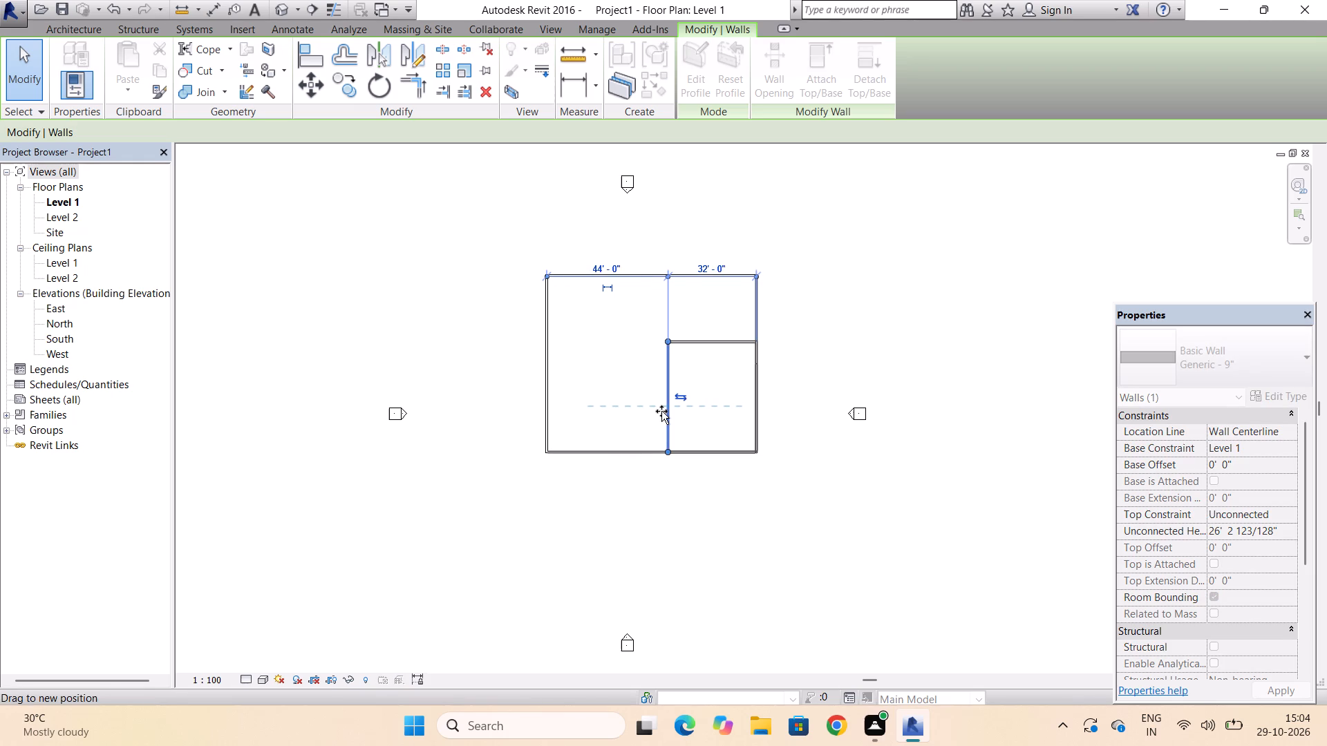
left_click_drag(661, 411, 657, 412)
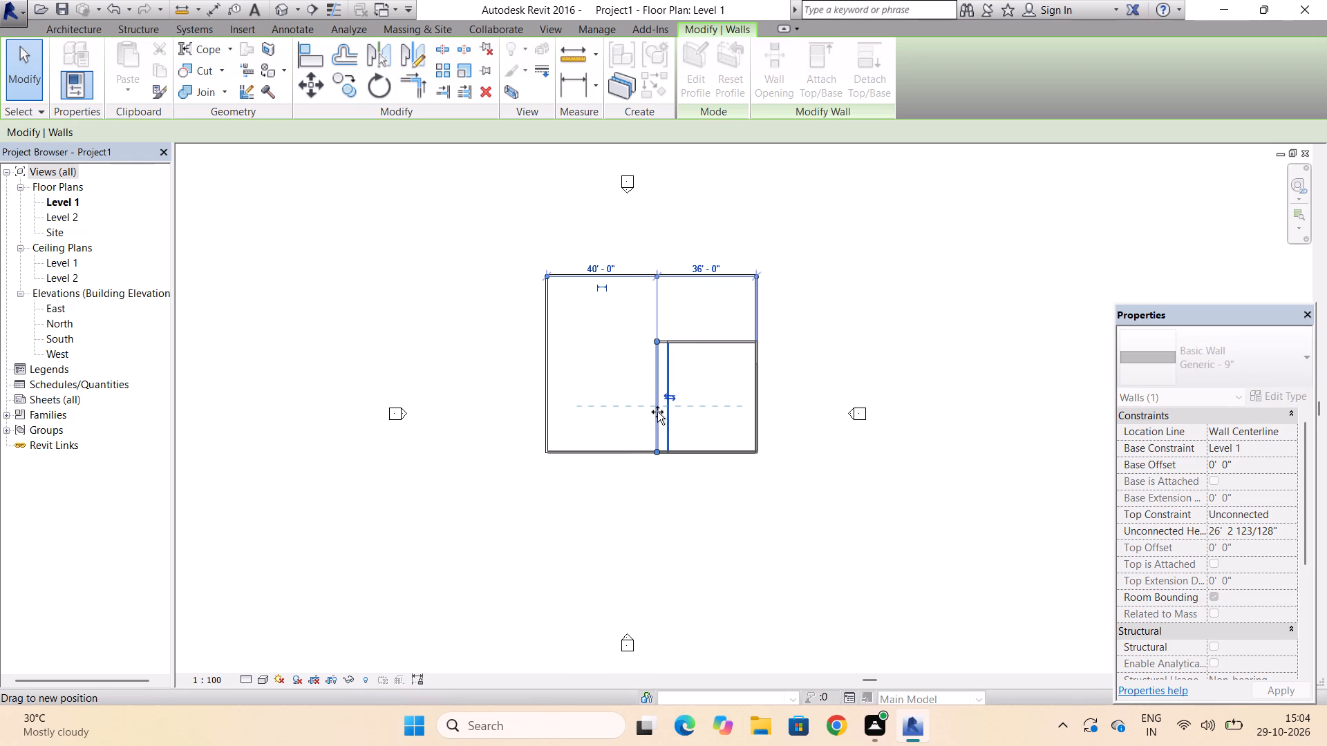
left_click_drag(657, 412, 659, 412)
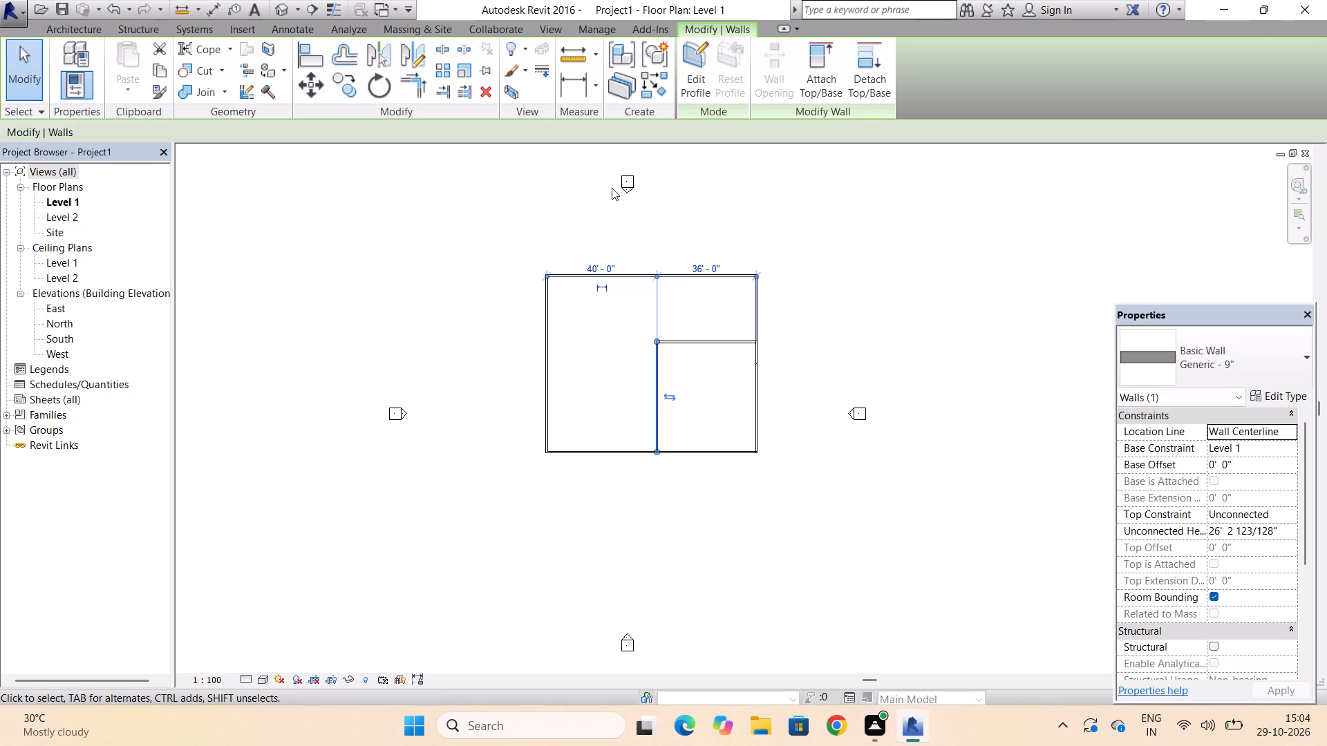
key("Escape")
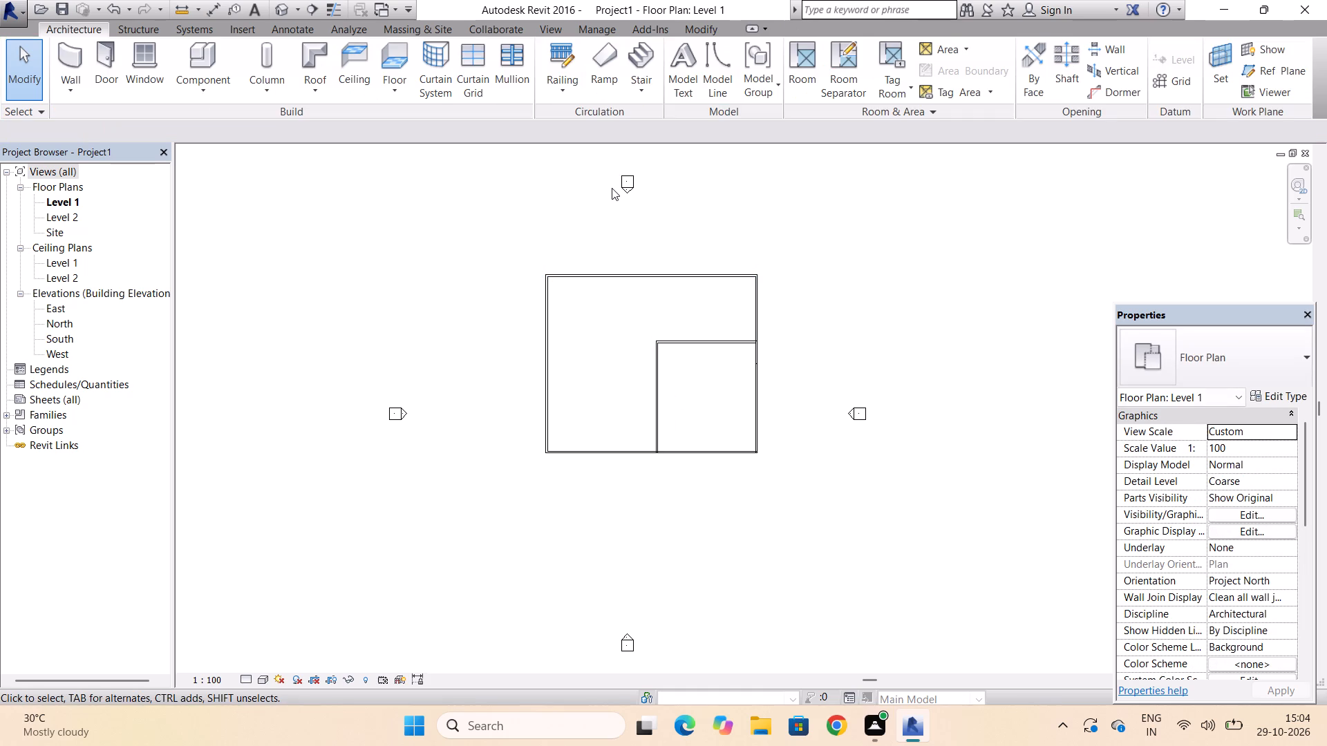
Draw a horizontal Generic - 9" wall about 40'-0" long from the vertical interior wall's midpoint to the west exterior wall.
left_click(62, 65)
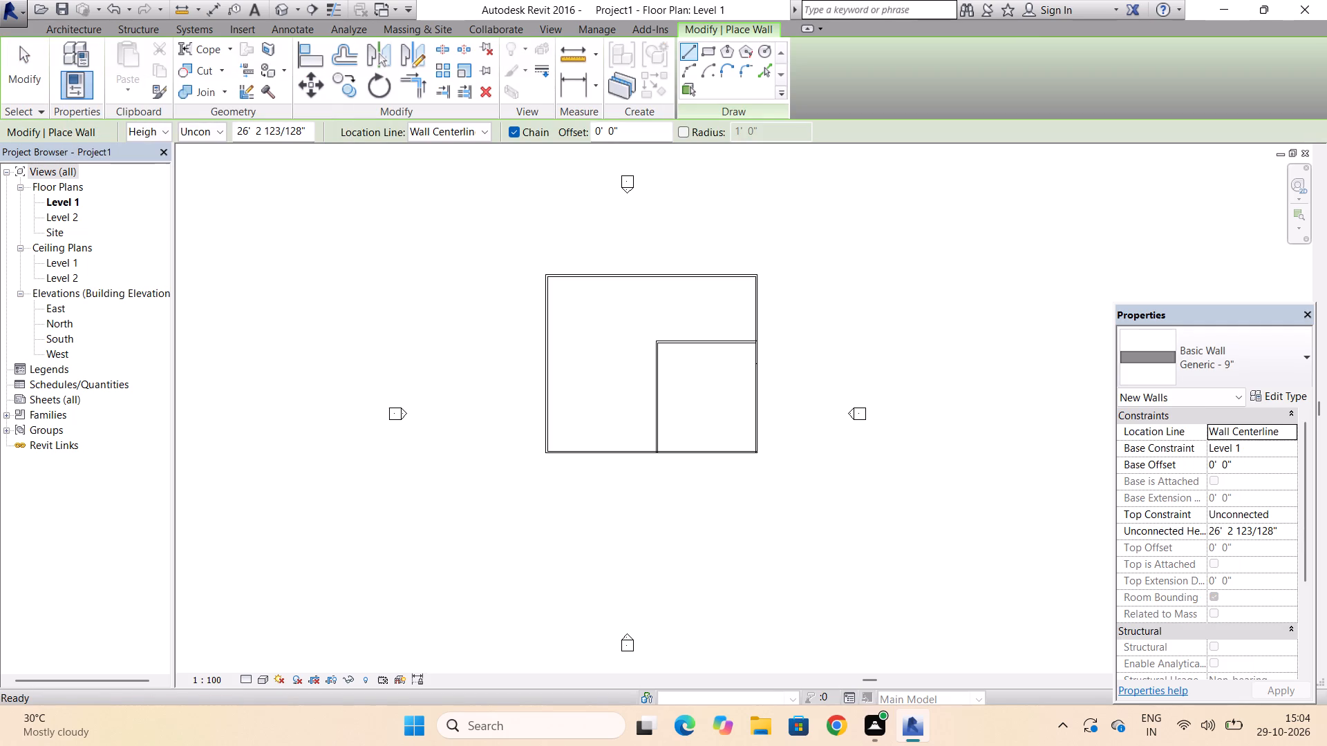
left_click(654, 398)
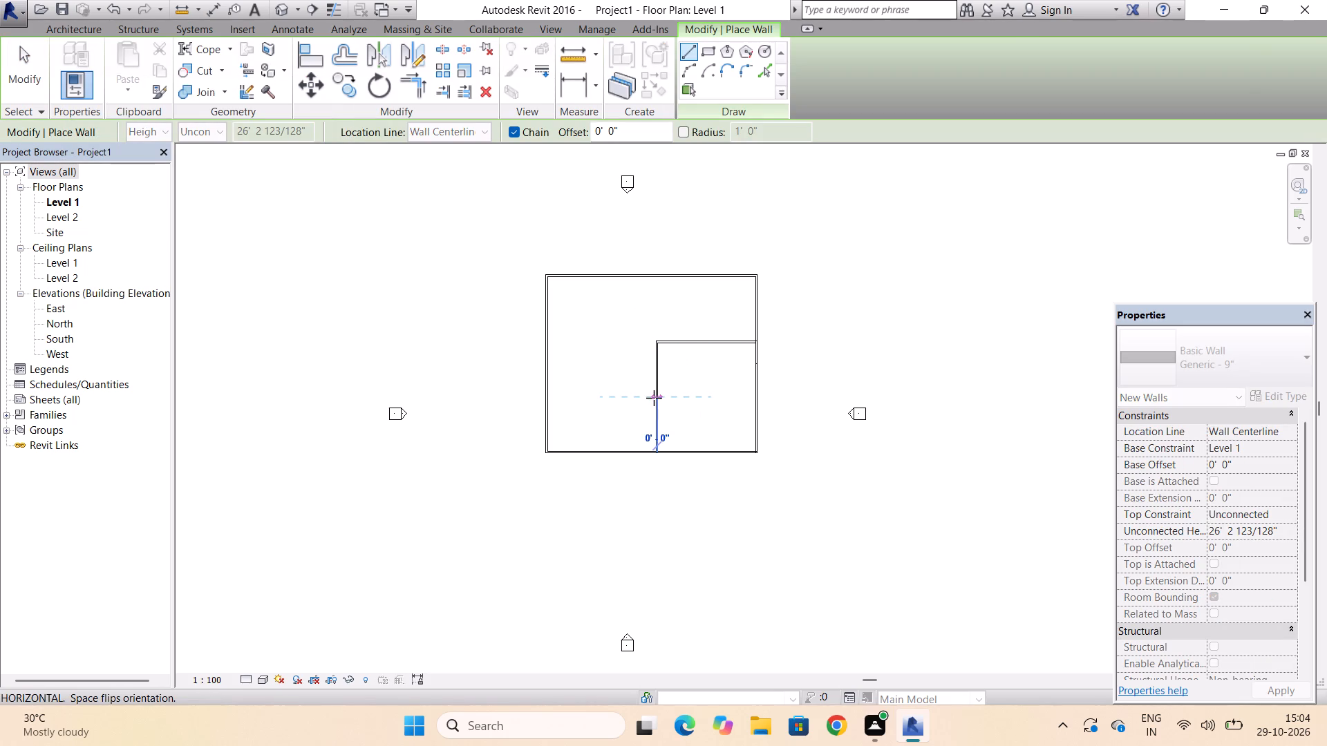
left_click(545, 404)
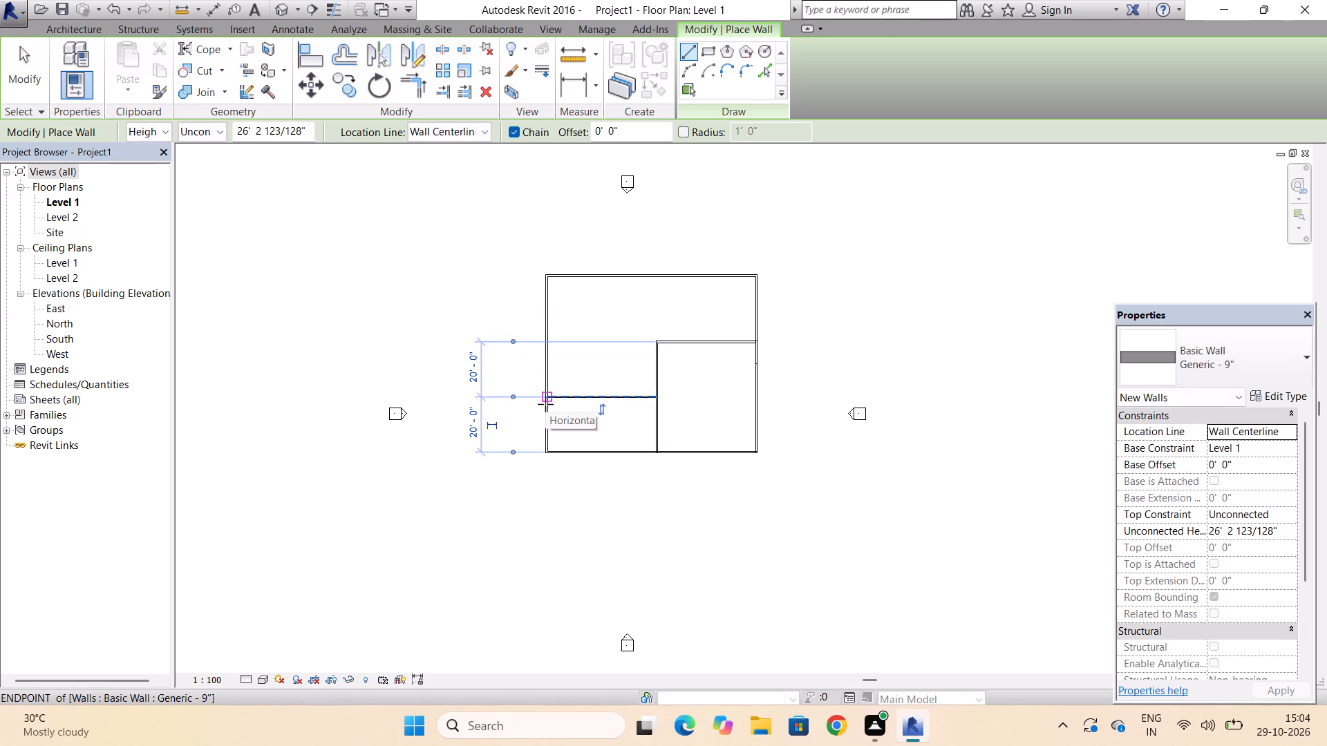
key("Escape")
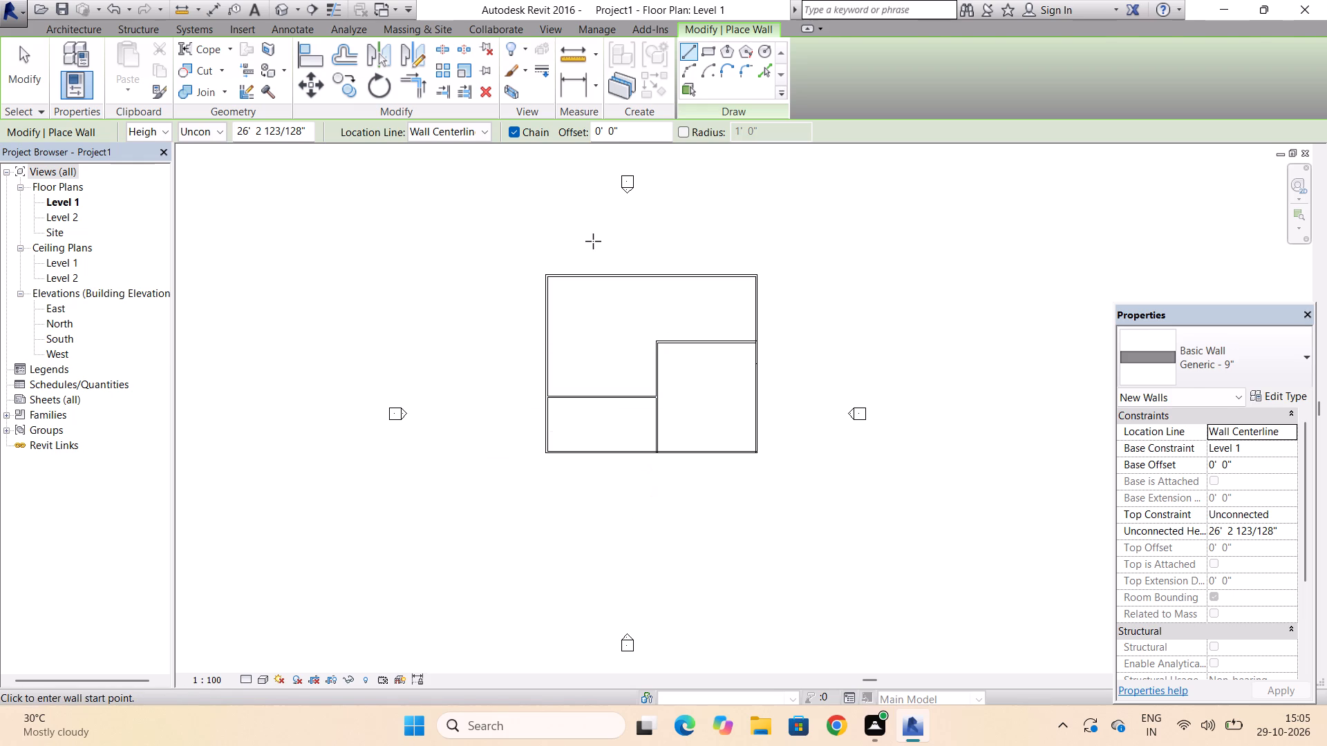
key("Escape")
key("Escape")
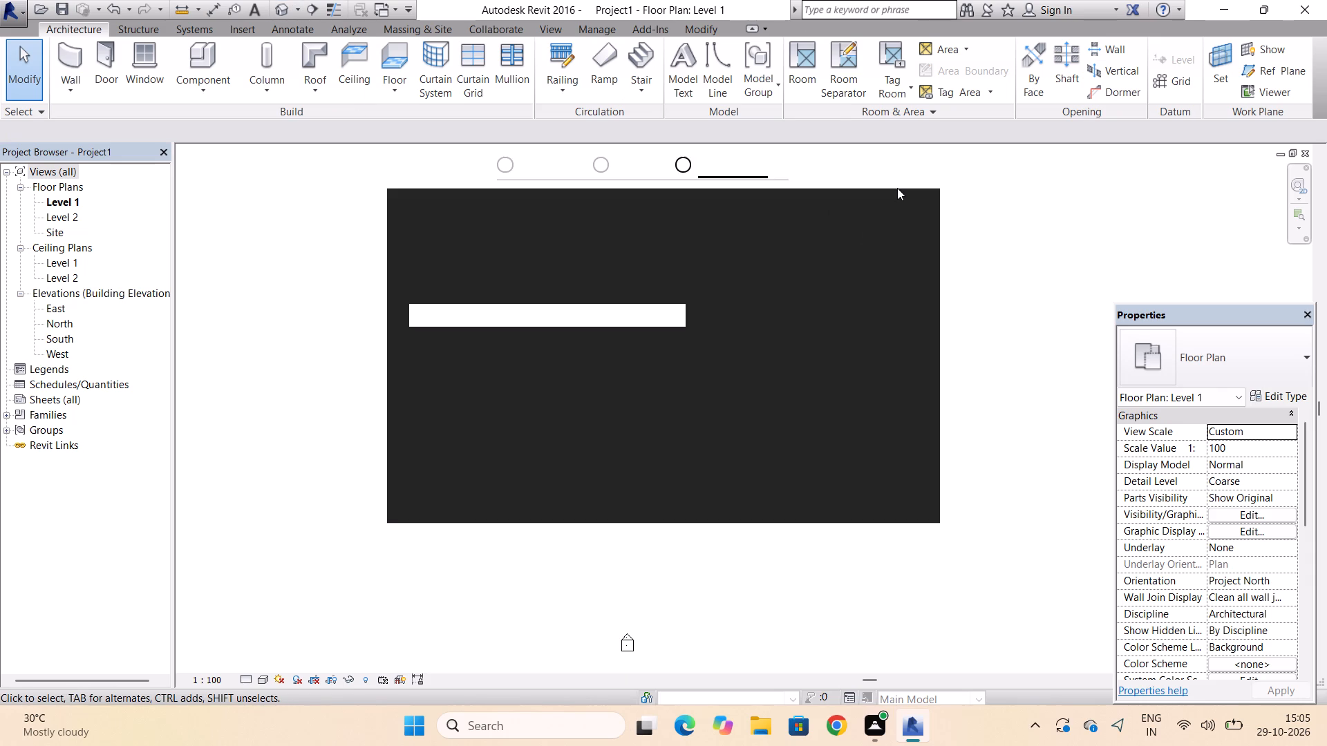
Dismiss the licence notice and delete Level 2, including its views, in the South elevation.
left_click(905, 166)
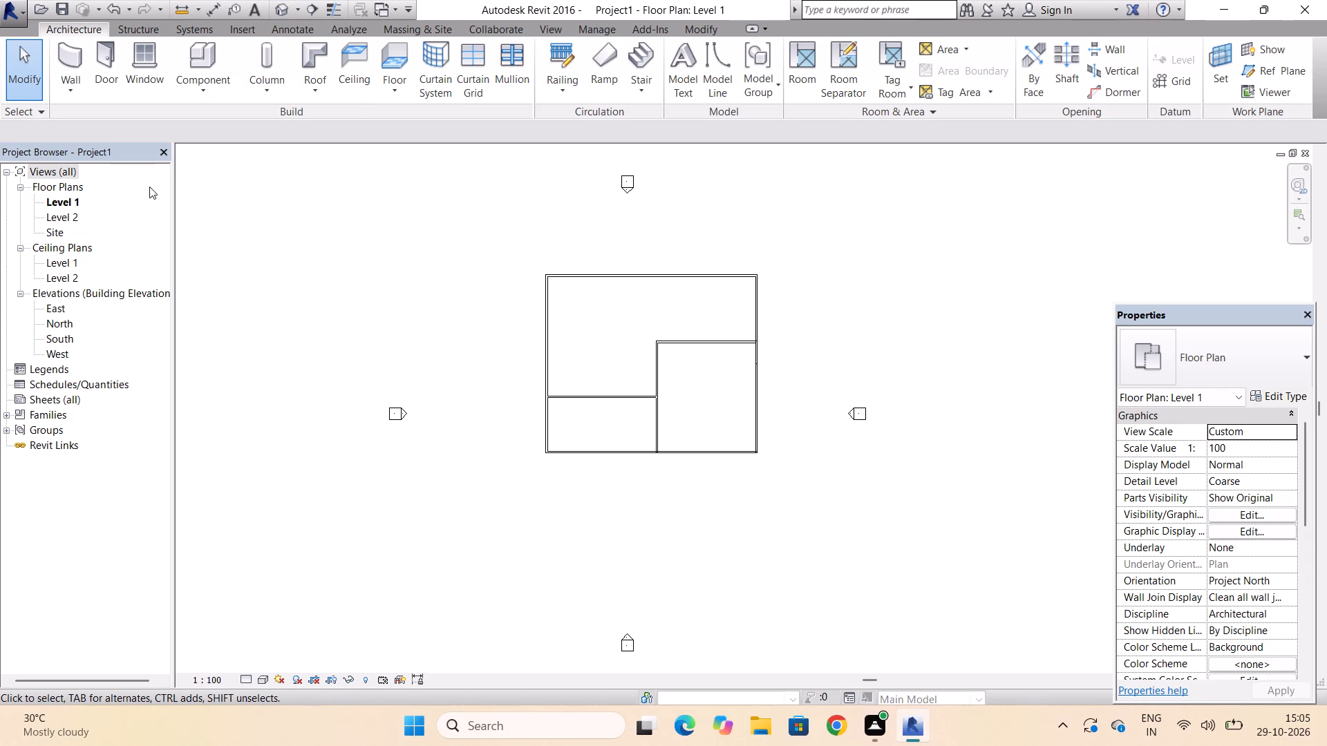
double_click(59, 334)
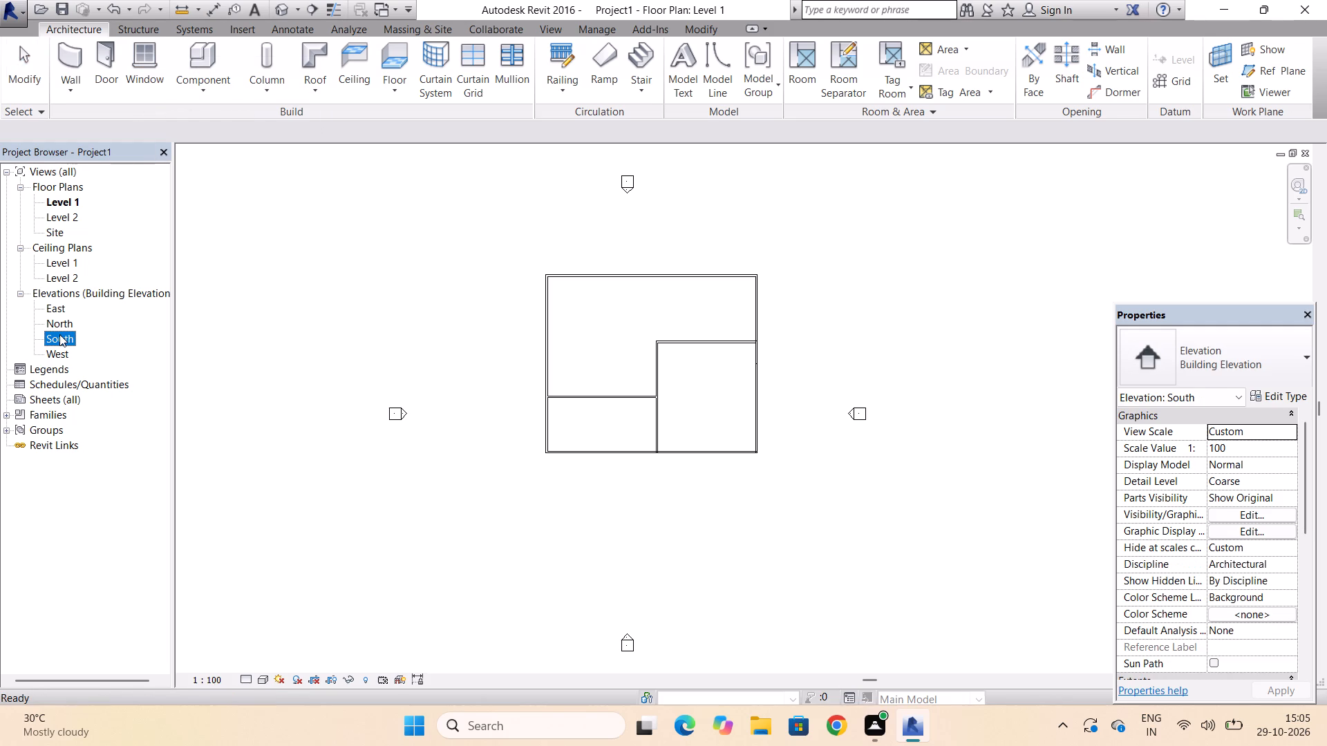
scroll(450, 414, "down", 3)
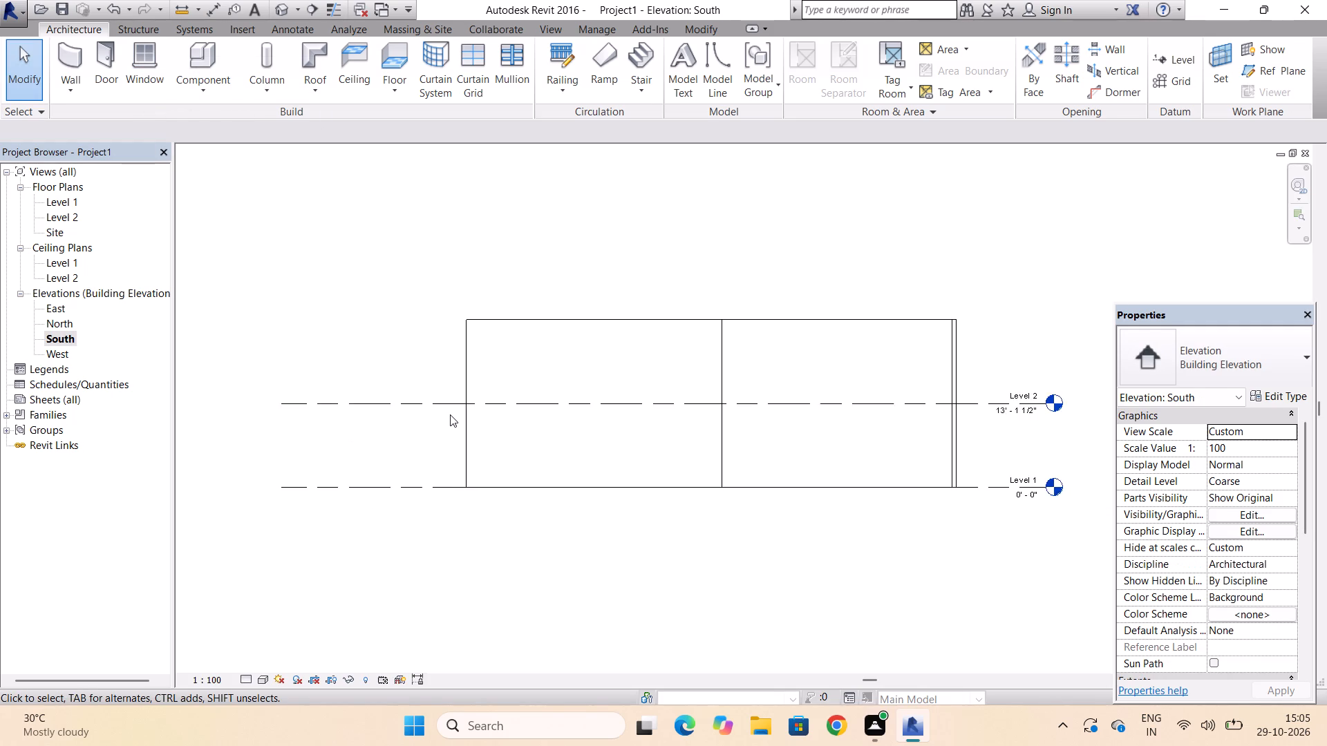
scroll(450, 414, "down", 2)
scroll(867, 418, "up", 3)
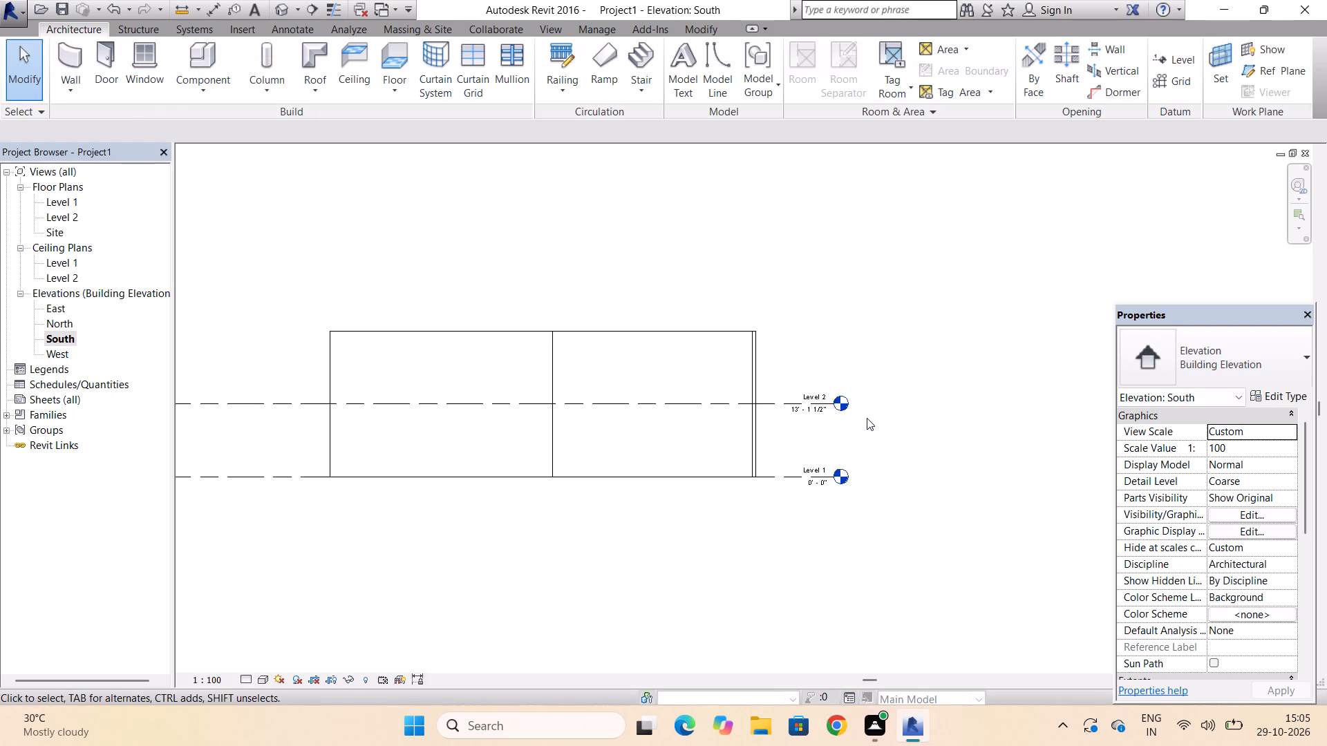
left_click(749, 398)
key("Delete")
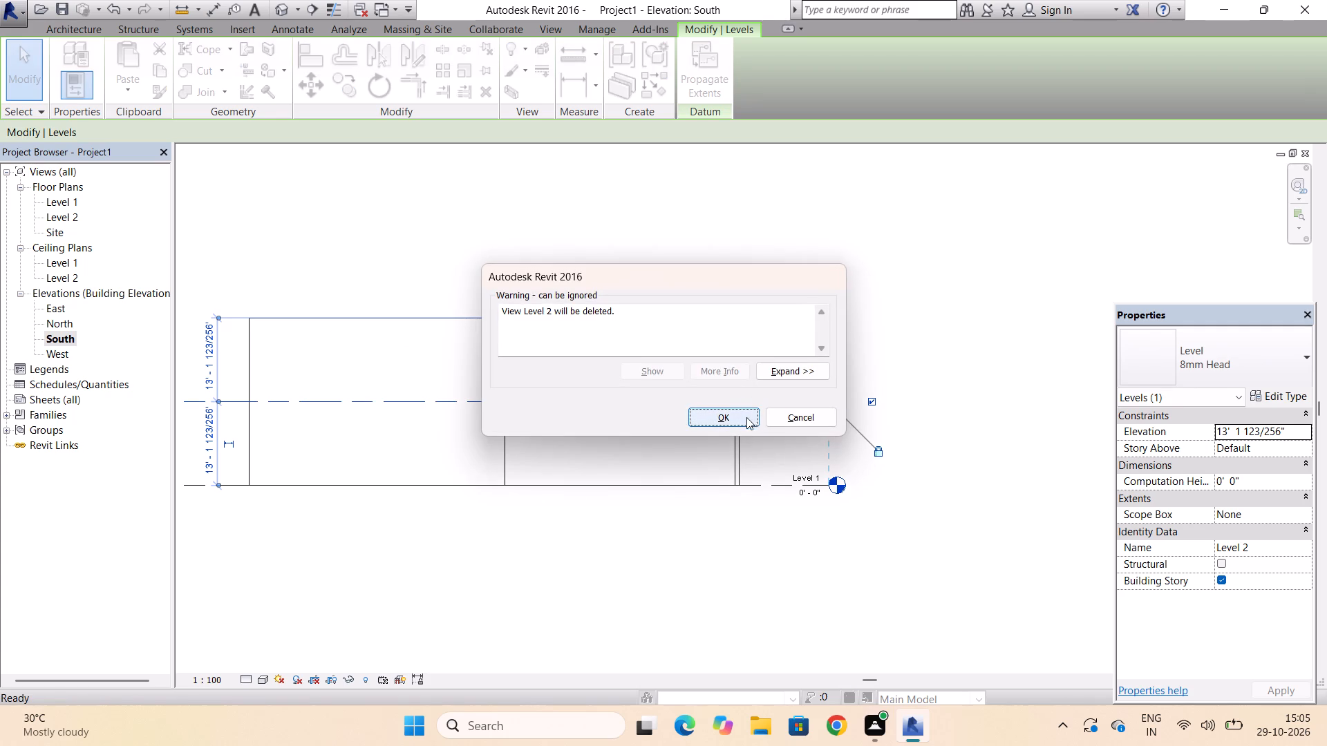
left_click(746, 414)
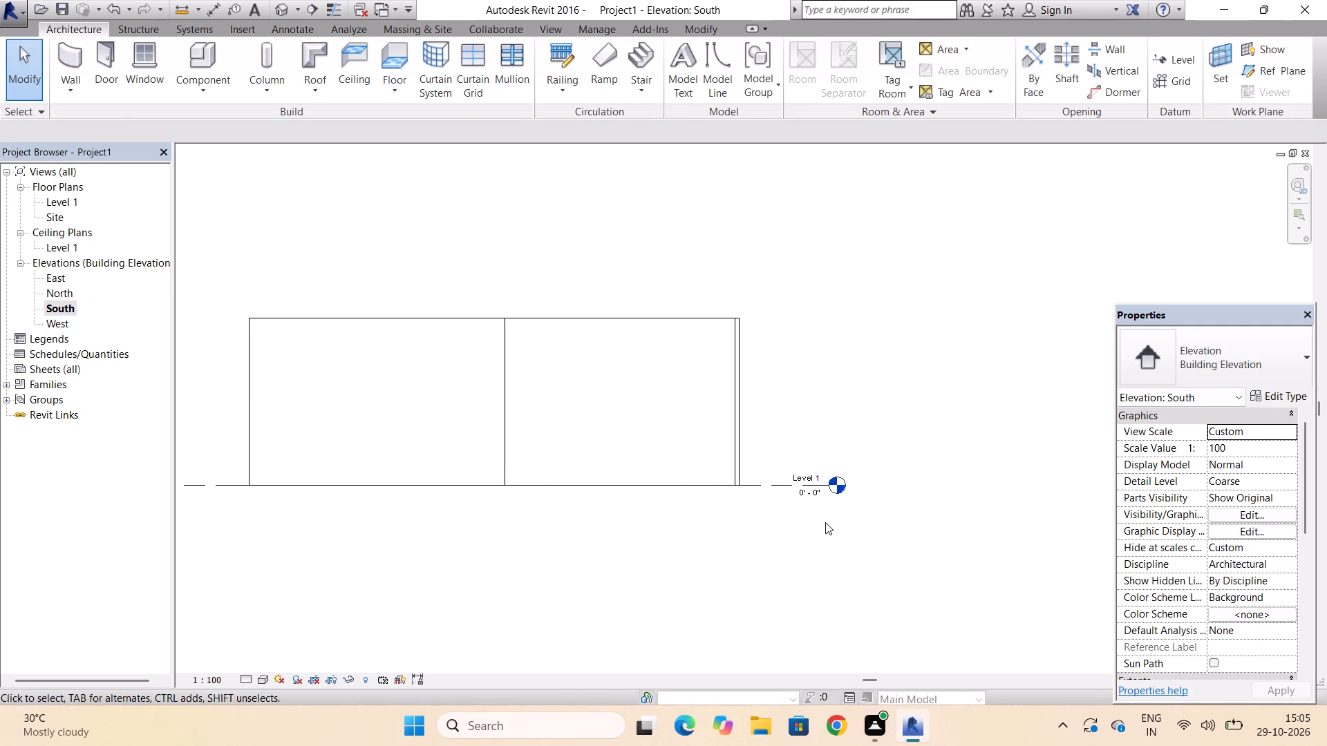
Add an elbow to the Level 1 line beside its level head in the South elevation.
scroll(807, 490, "up", 4)
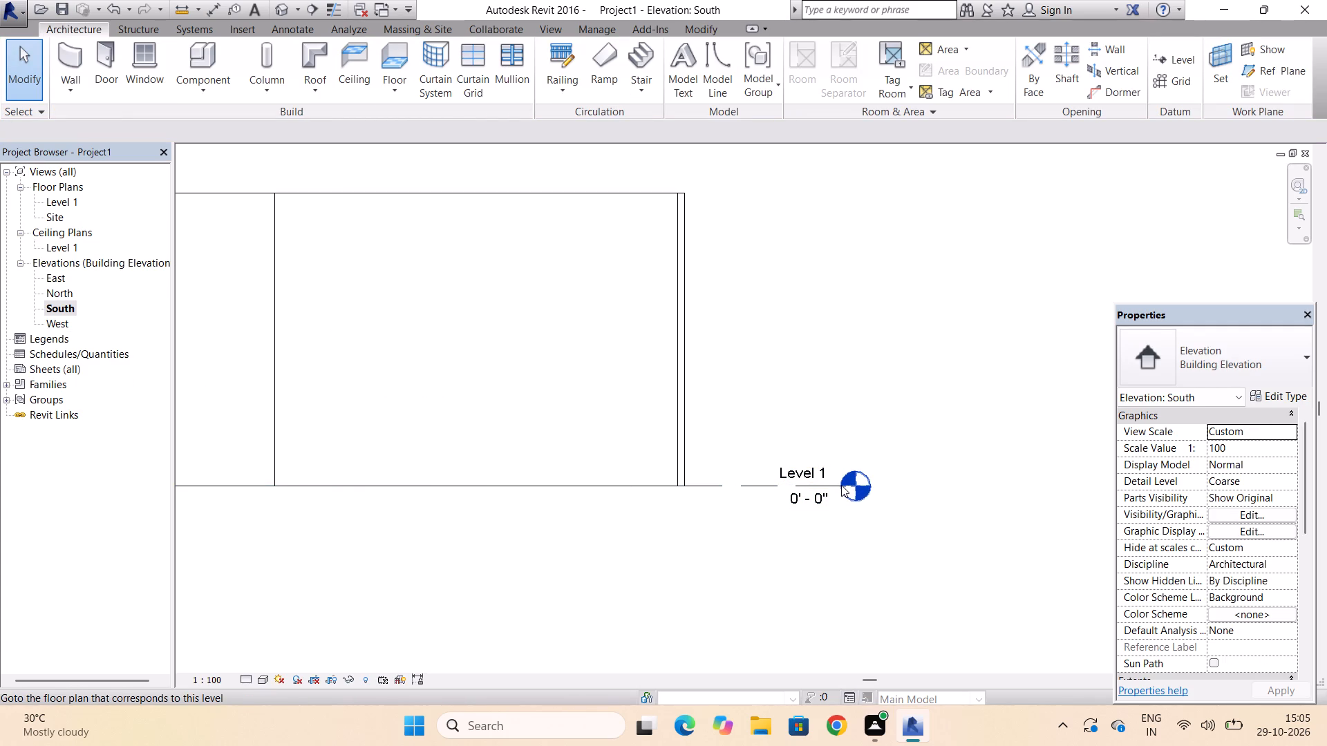
left_click(841, 485)
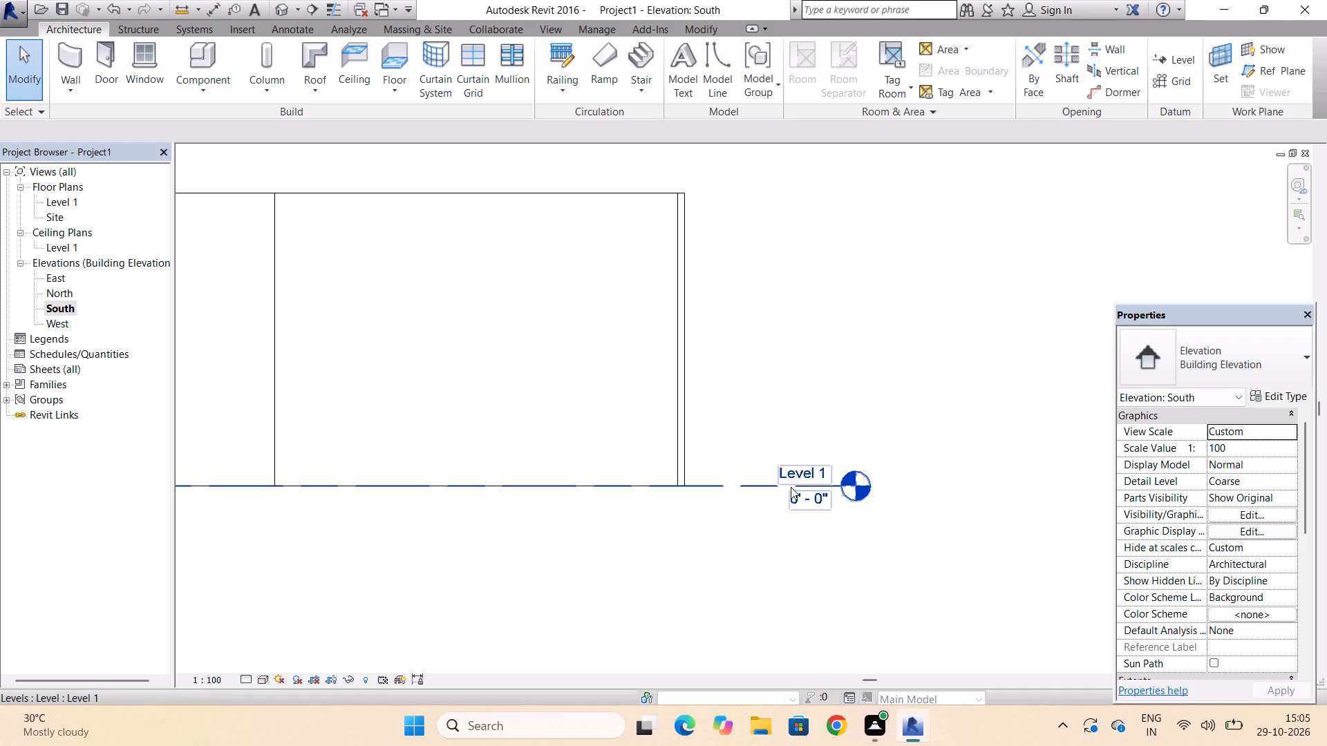
left_click(769, 487)
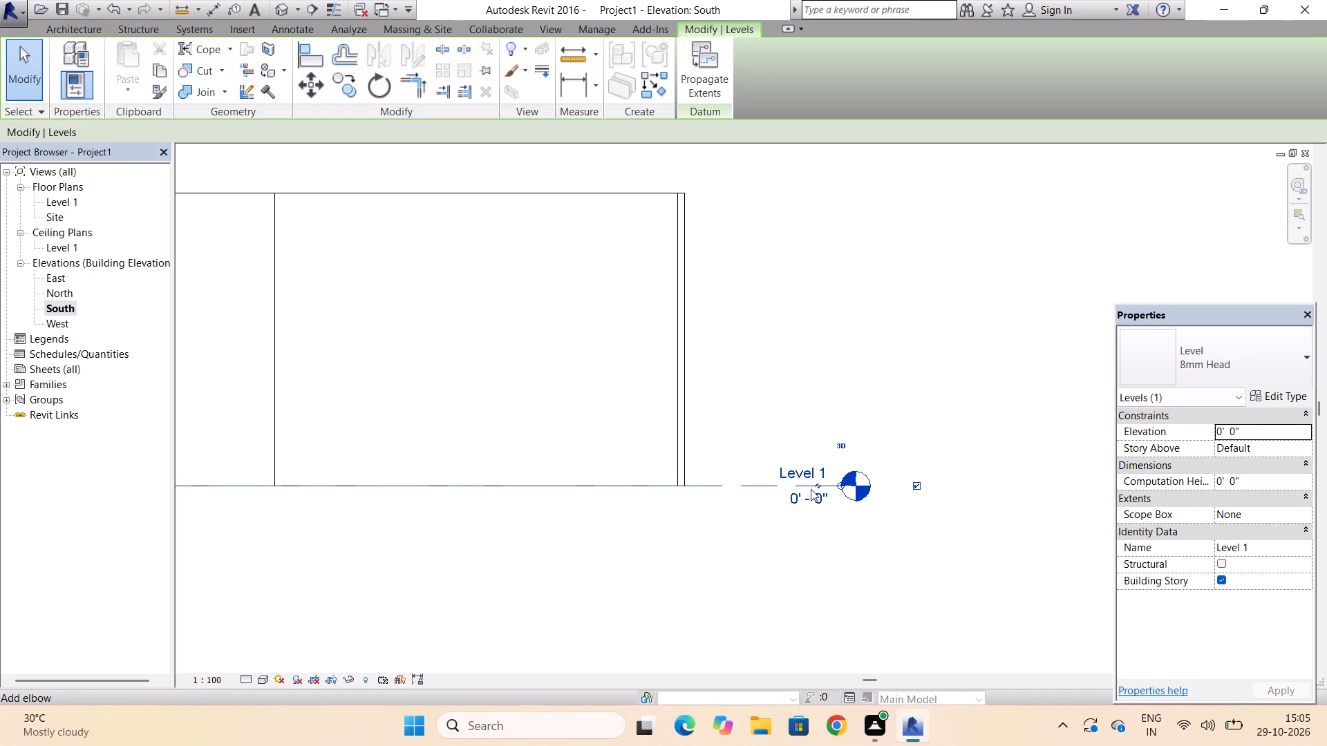
left_click(817, 486)
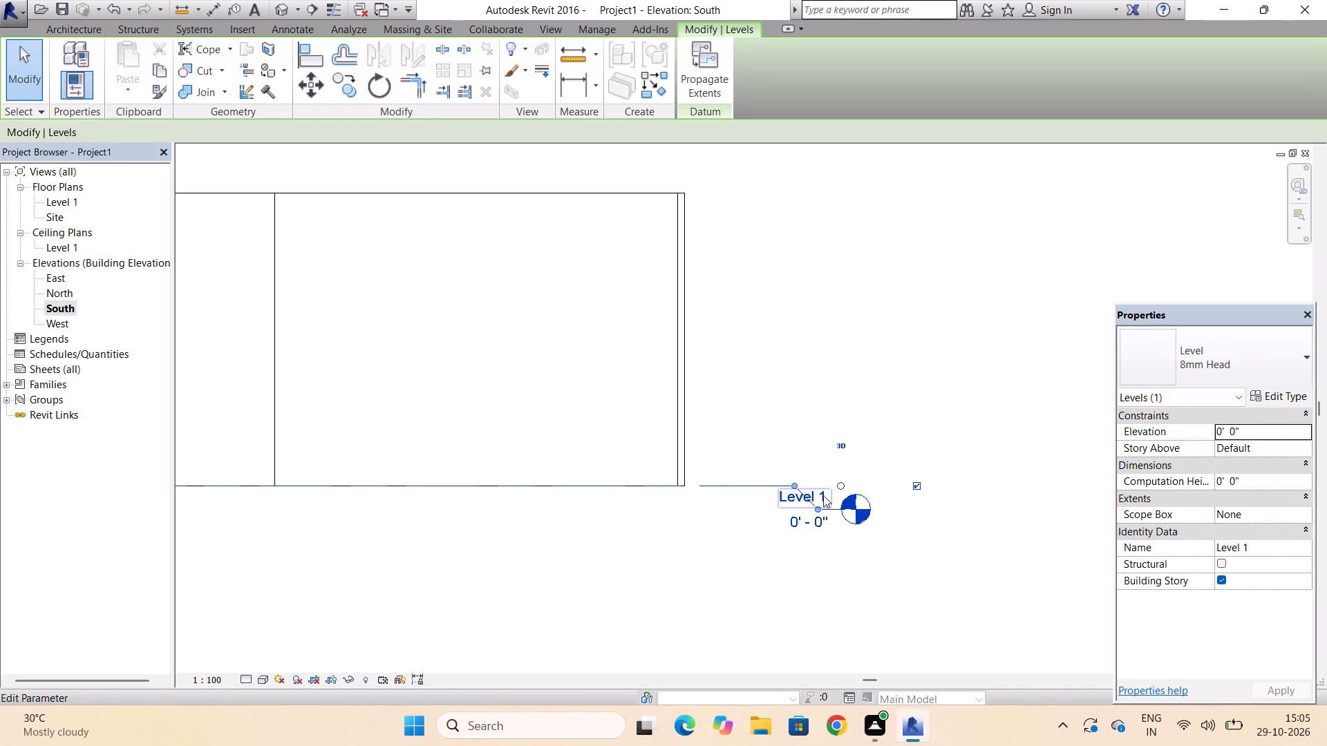
Rename Level 1 as ground and rename its corresponding views to match.
left_click(820, 497)
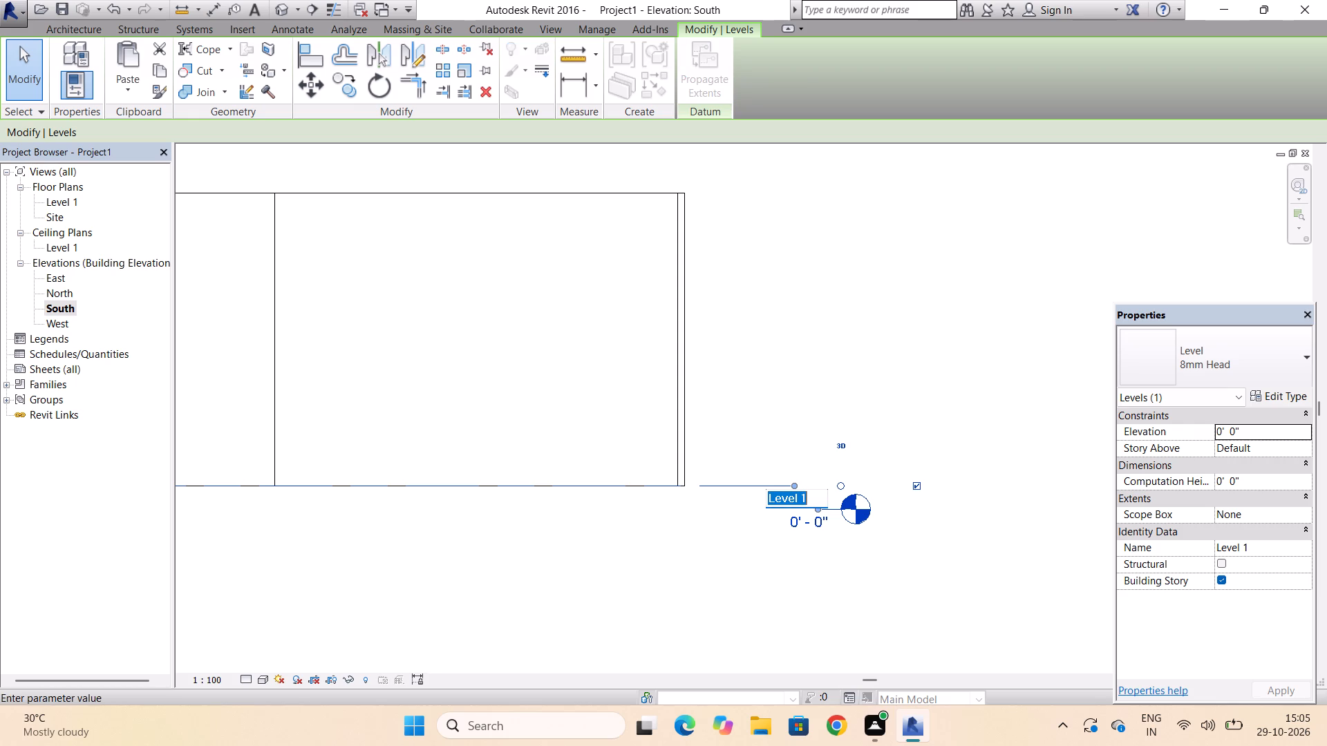
key("BackSpace")
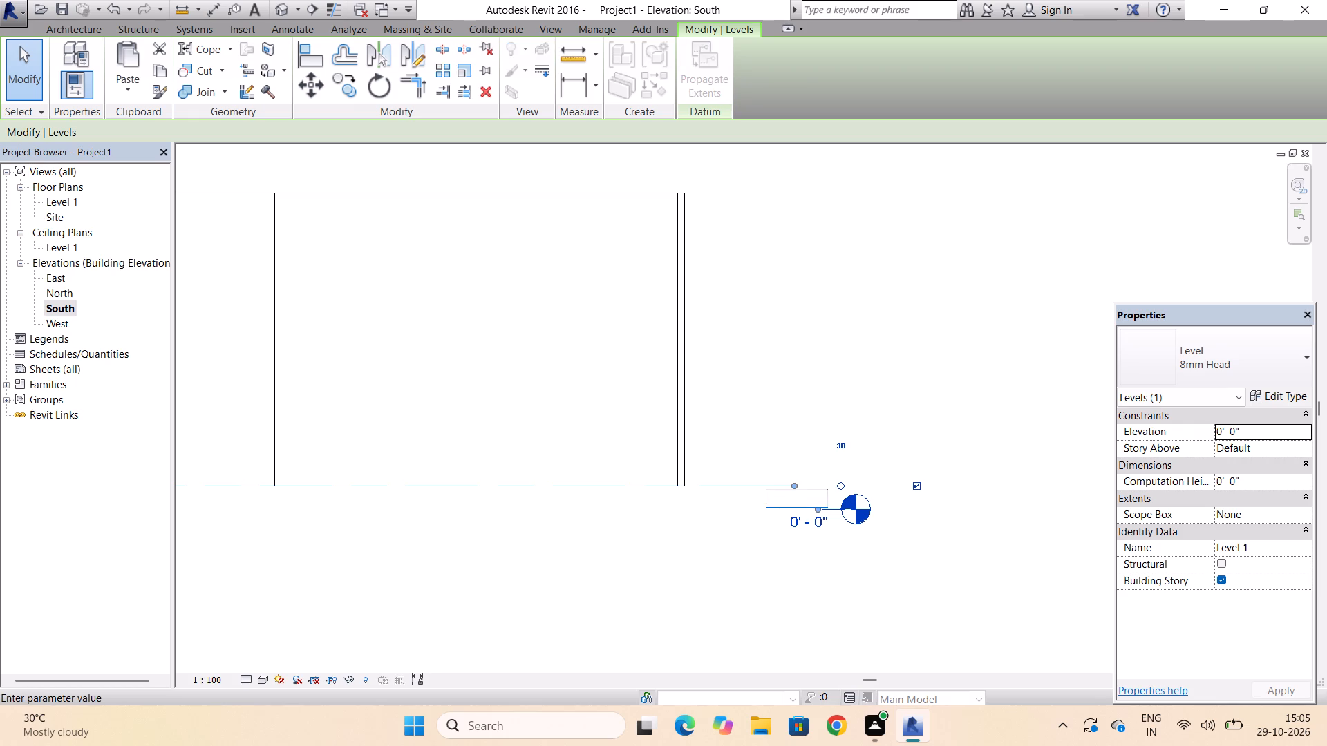
type("gr")
type("ou")
type("nd")
left_click(870, 402)
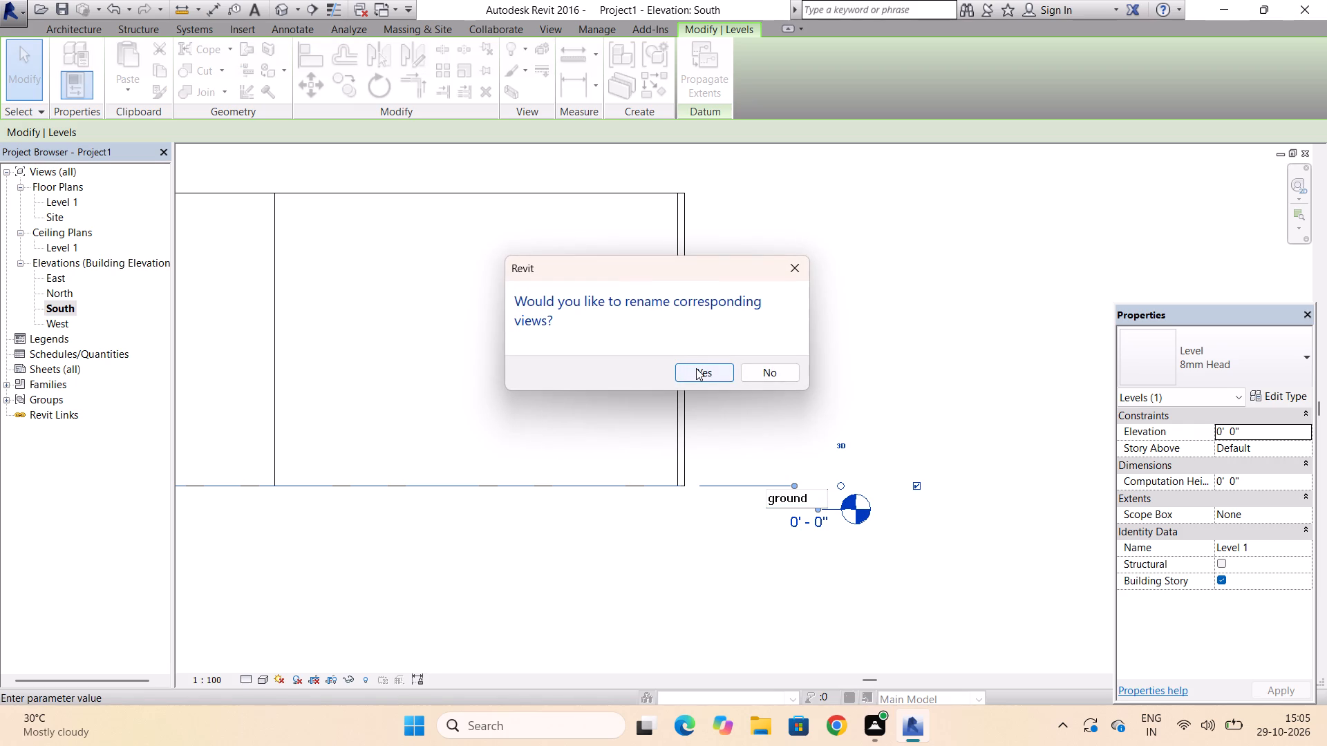
left_click(696, 368)
Add a level 10'-0" above ground by offsetting the ground level line in the South elevation, and dismiss the licence notice.
scroll(795, 443, "down", 4)
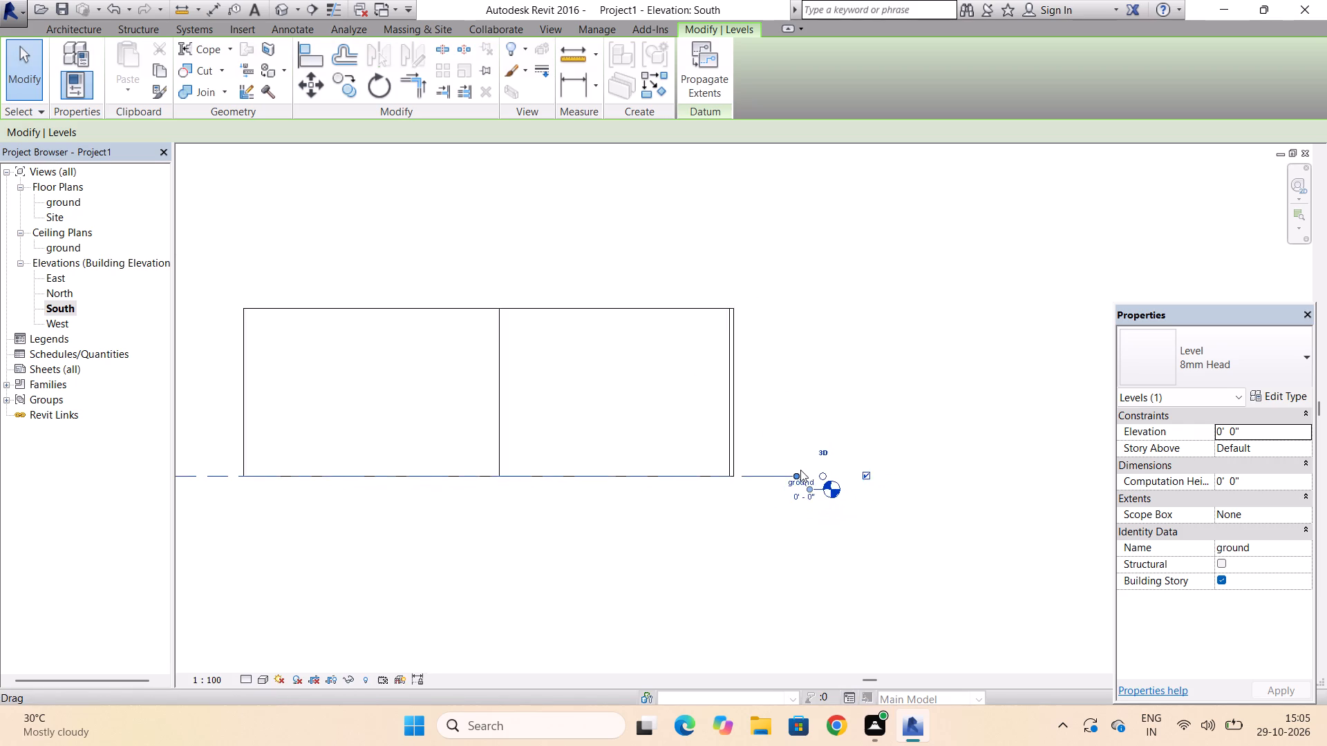
scroll(800, 470, "down", 3)
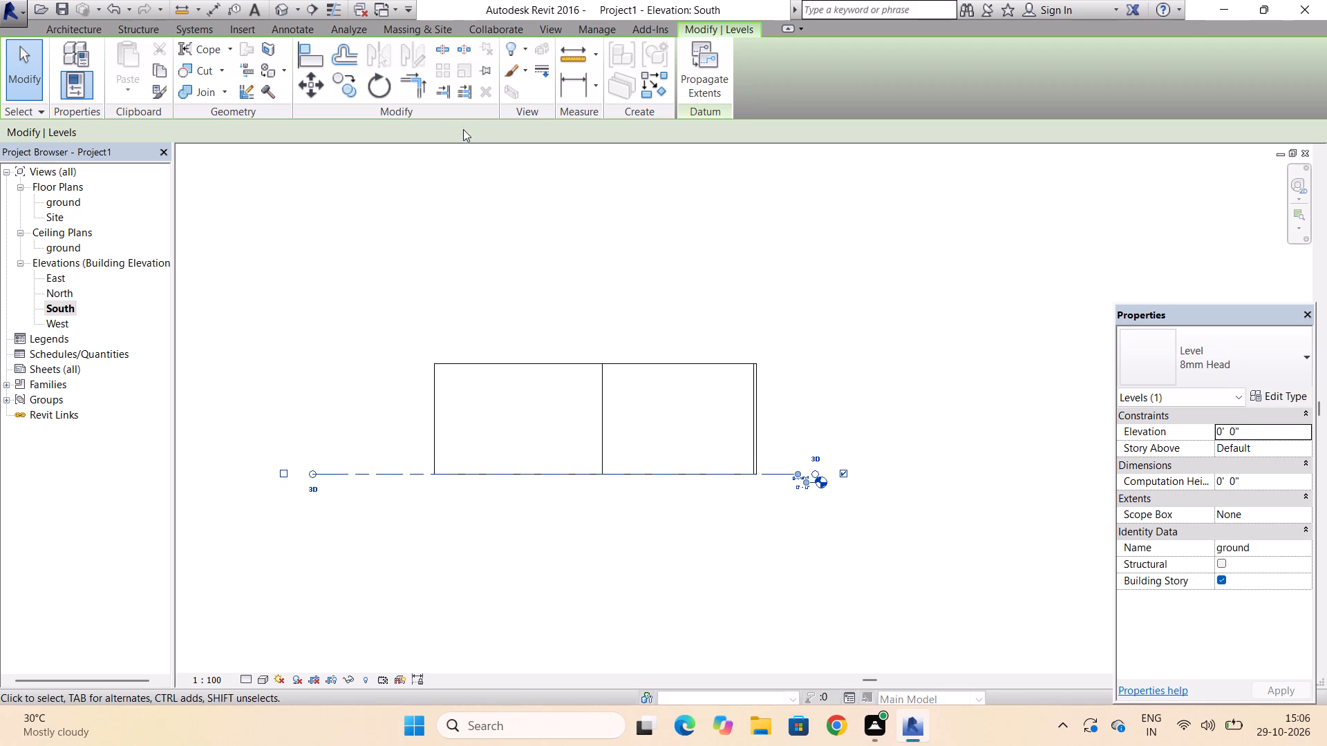
left_click(70, 29)
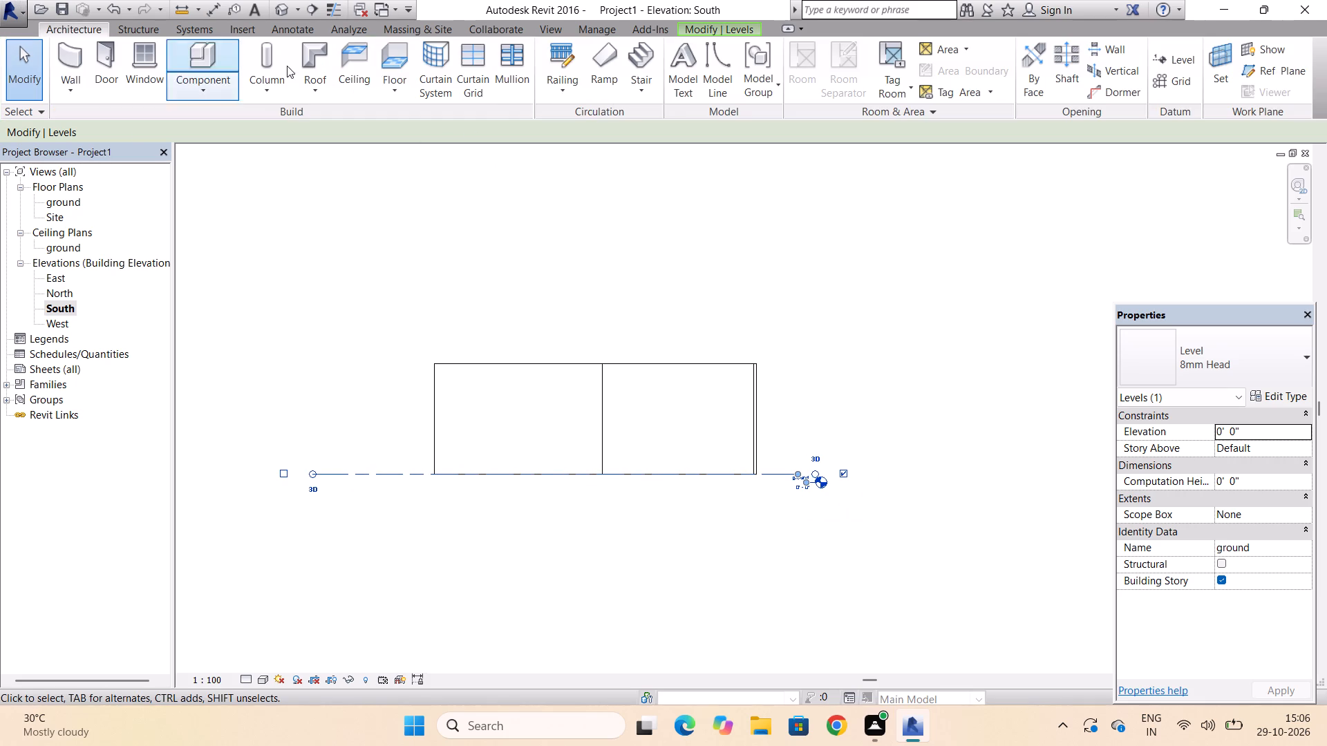
left_click(1158, 57)
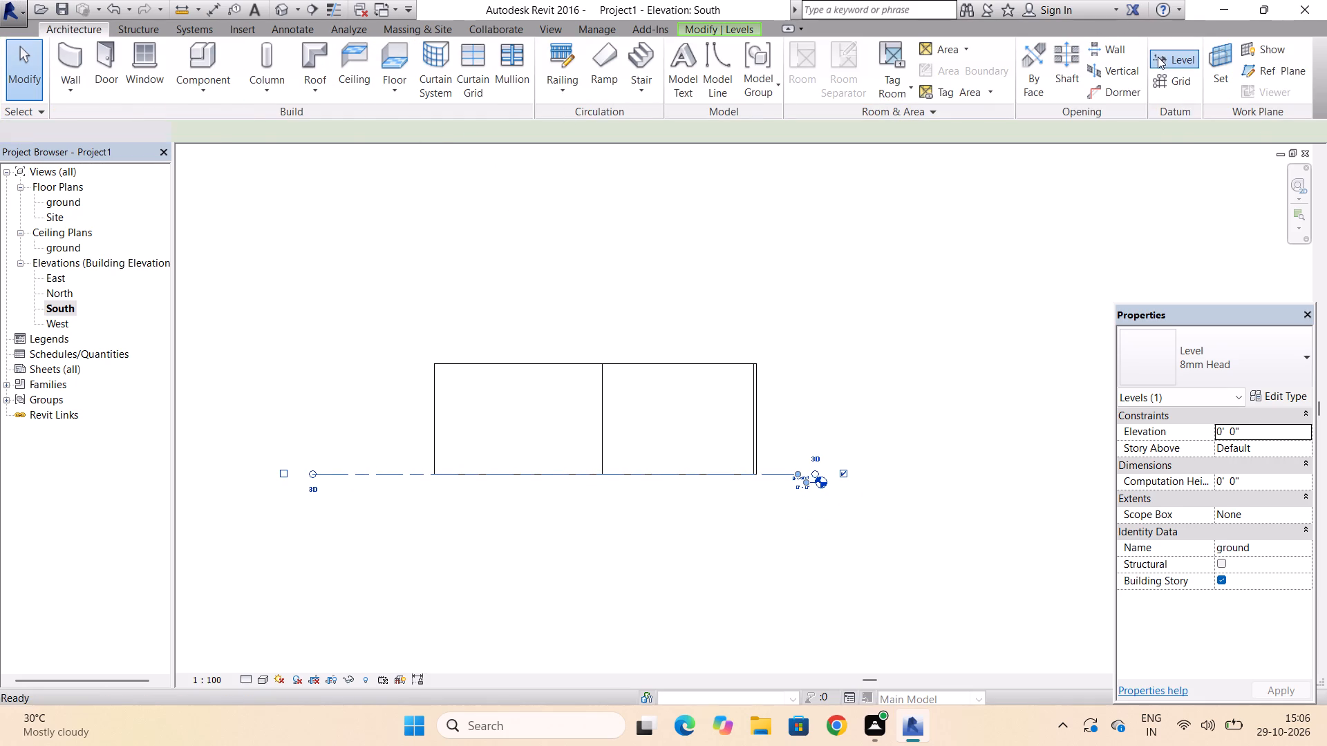
scroll(357, 127, "up", 1)
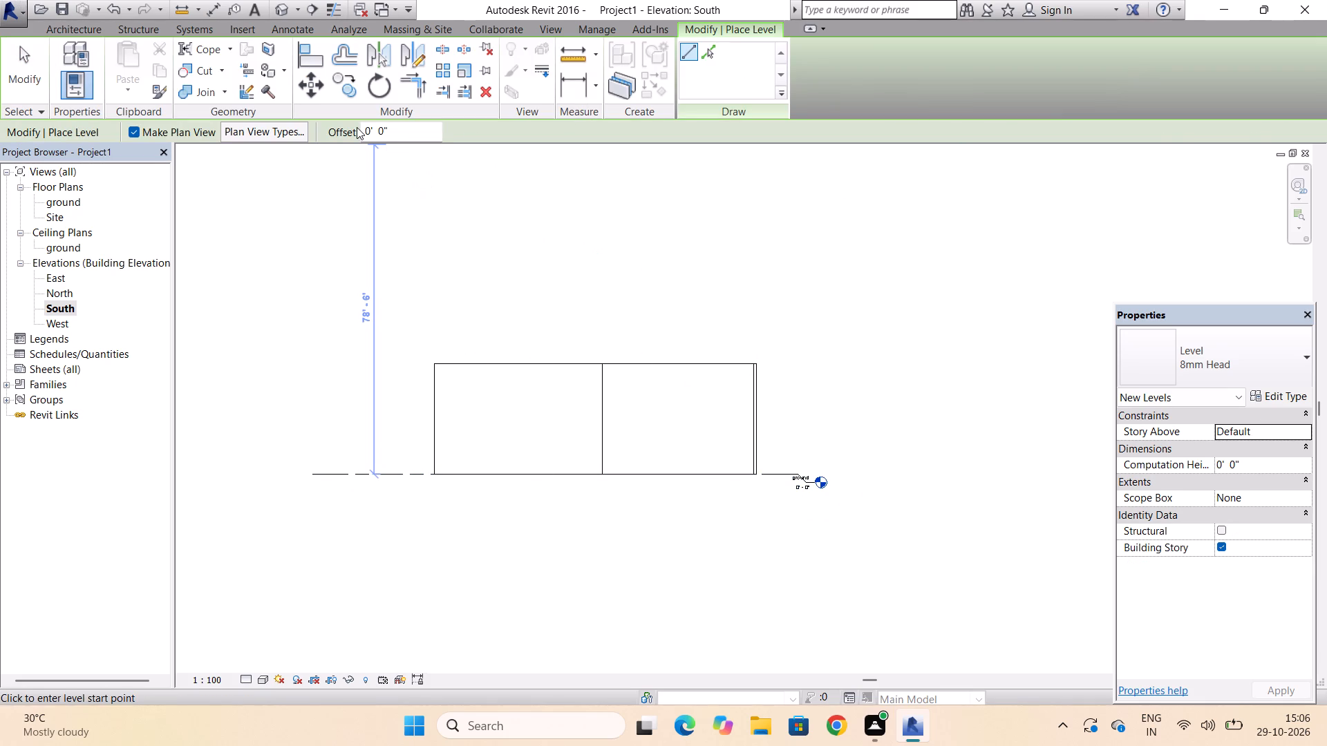
scroll(357, 127, "up", 3)
left_click(364, 131)
key("1")
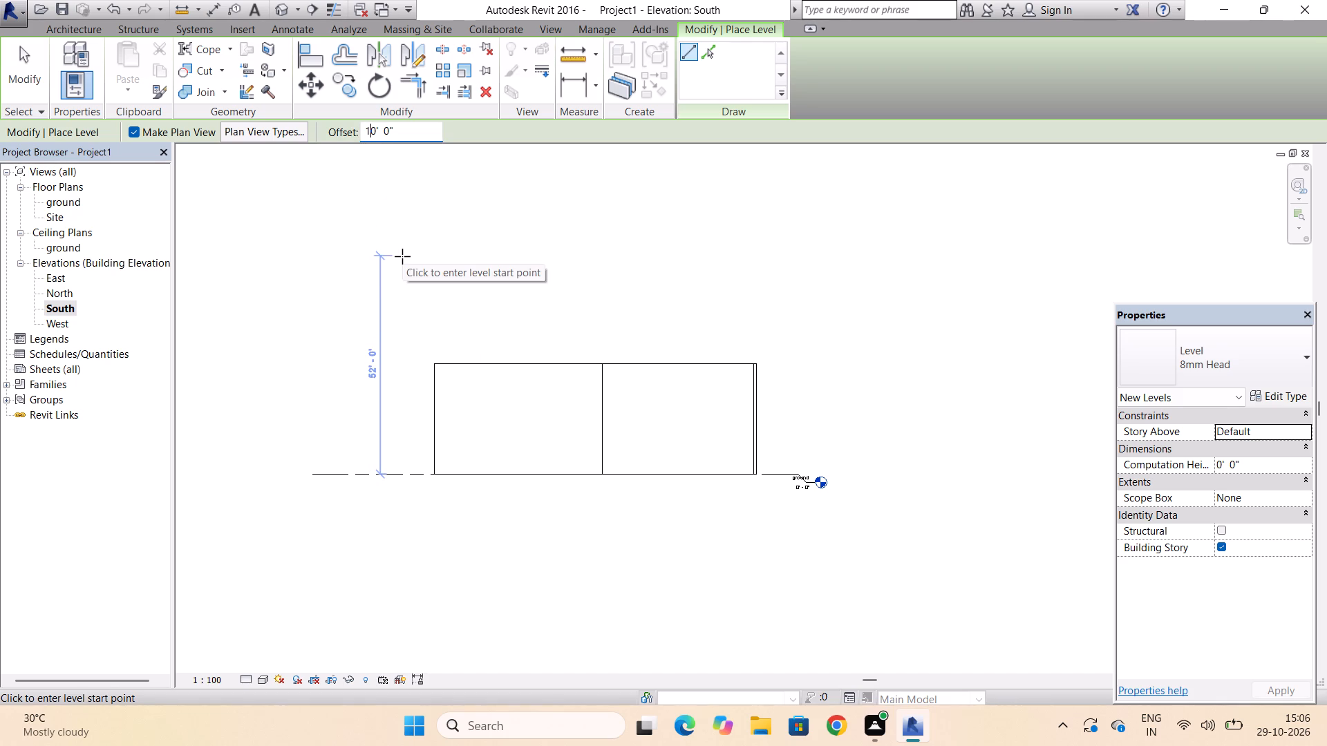
left_click(704, 47)
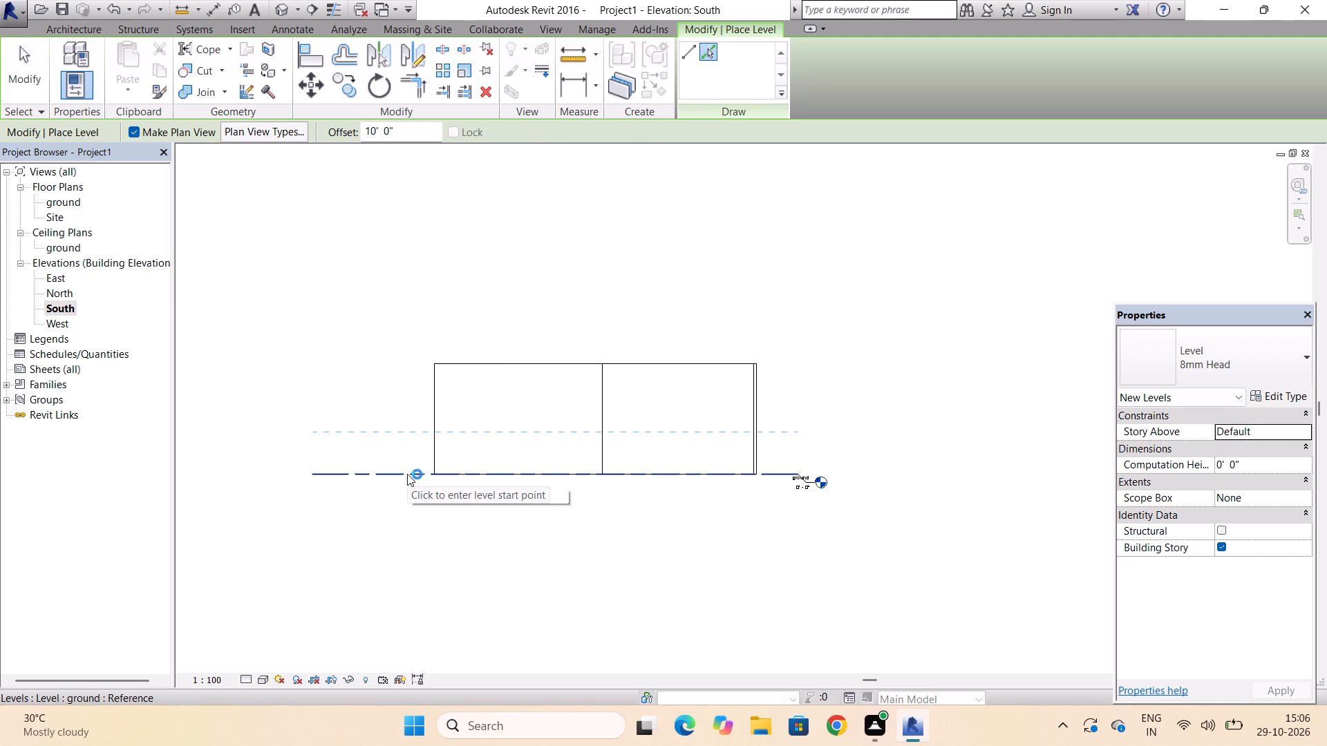
left_click(407, 474)
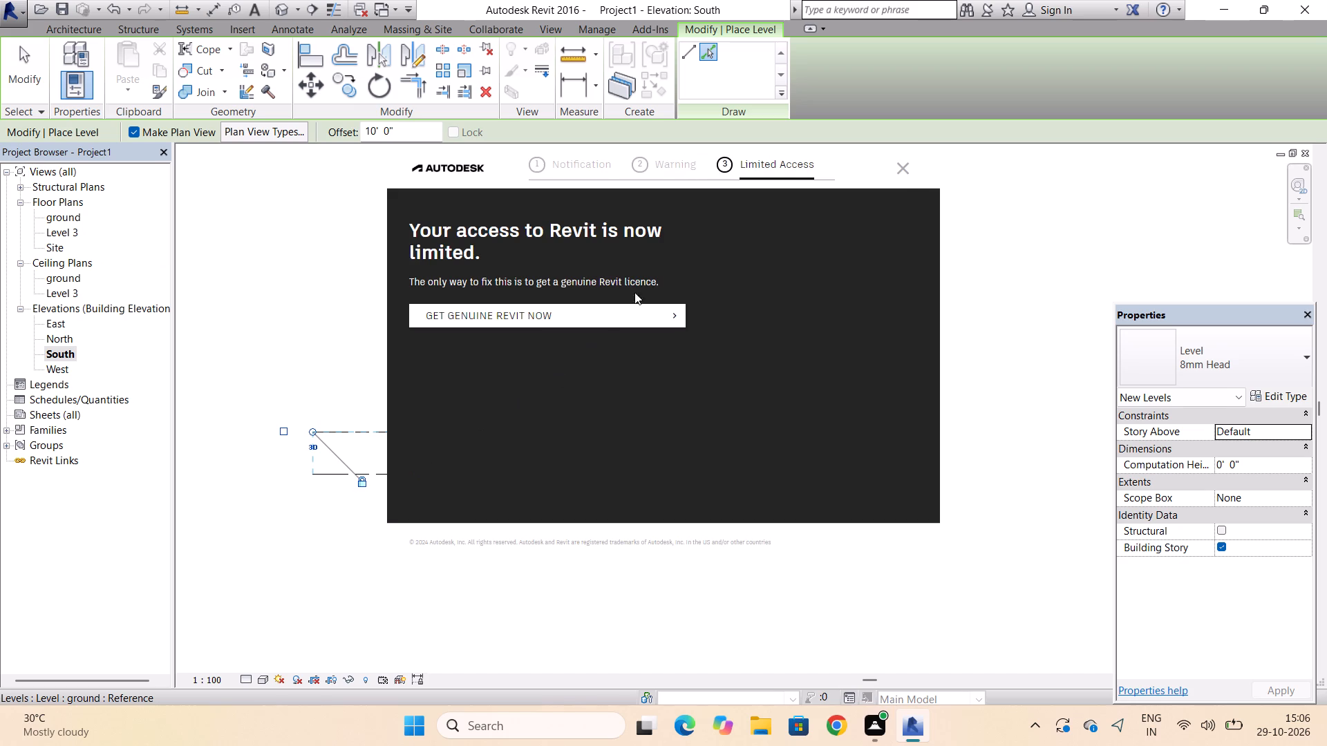
left_click(906, 166)
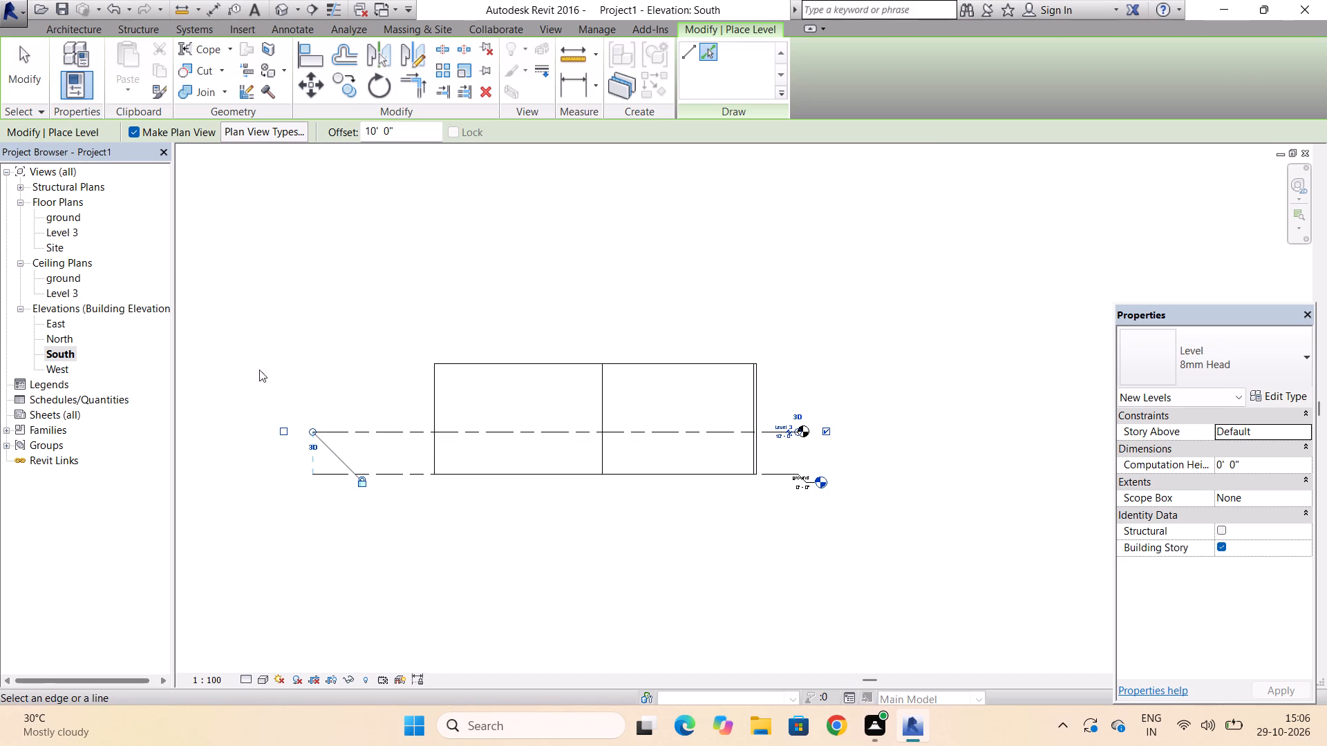
Add two more levels above Level 3, each offset 10'-0" from the level below it.
left_click(384, 425)
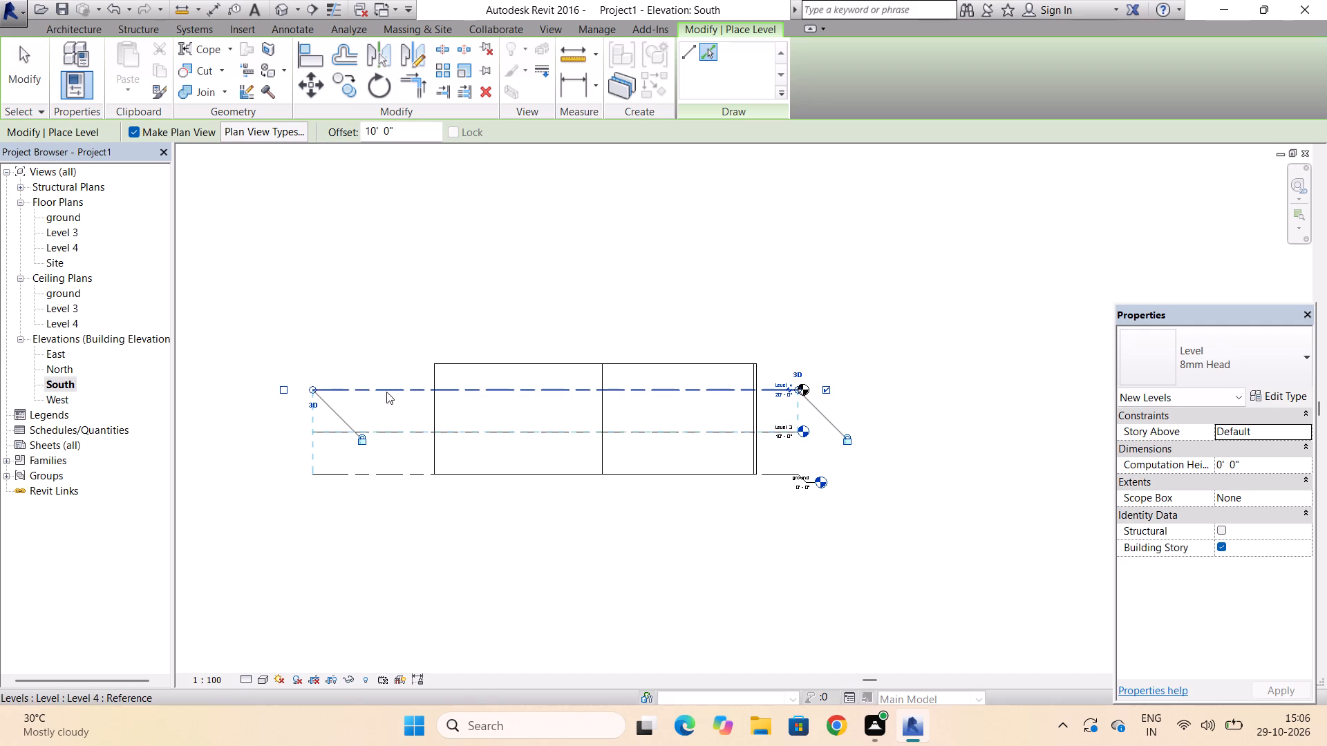
left_click(386, 388)
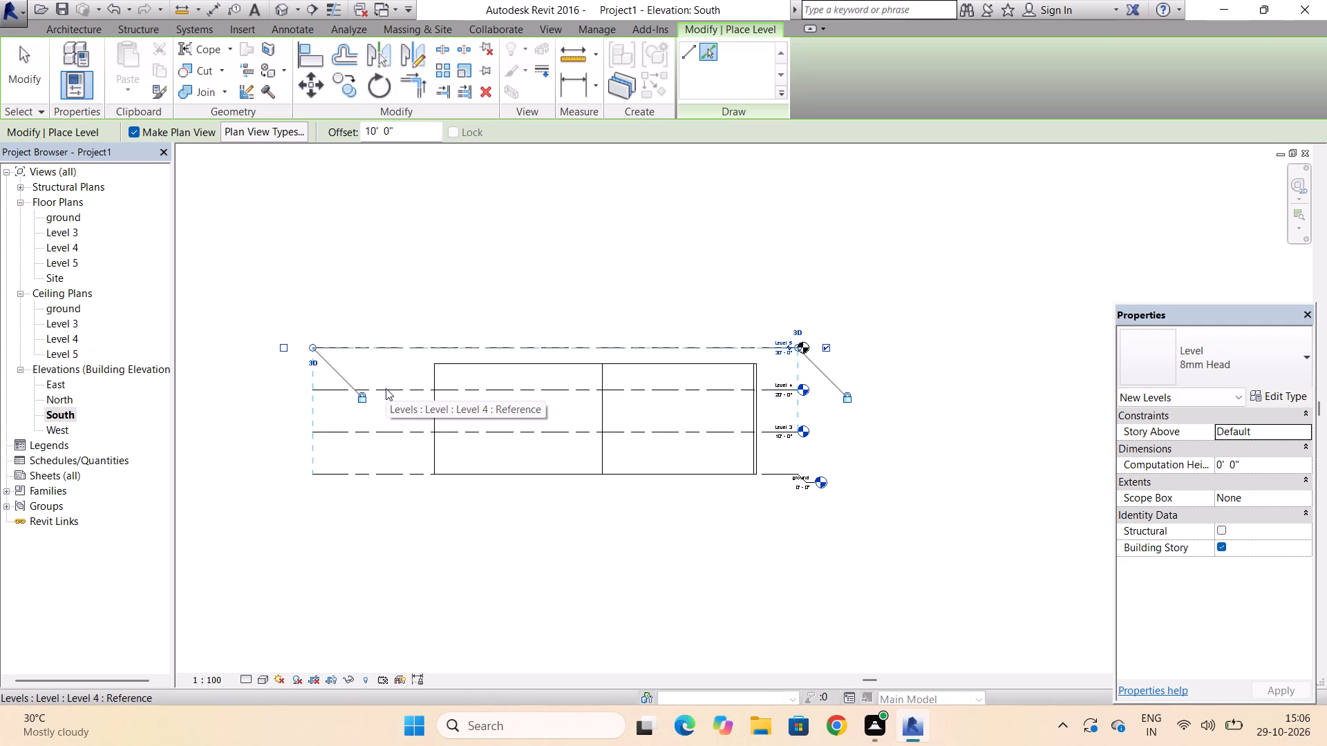
key("Escape")
key("Escape")
key("Escape")
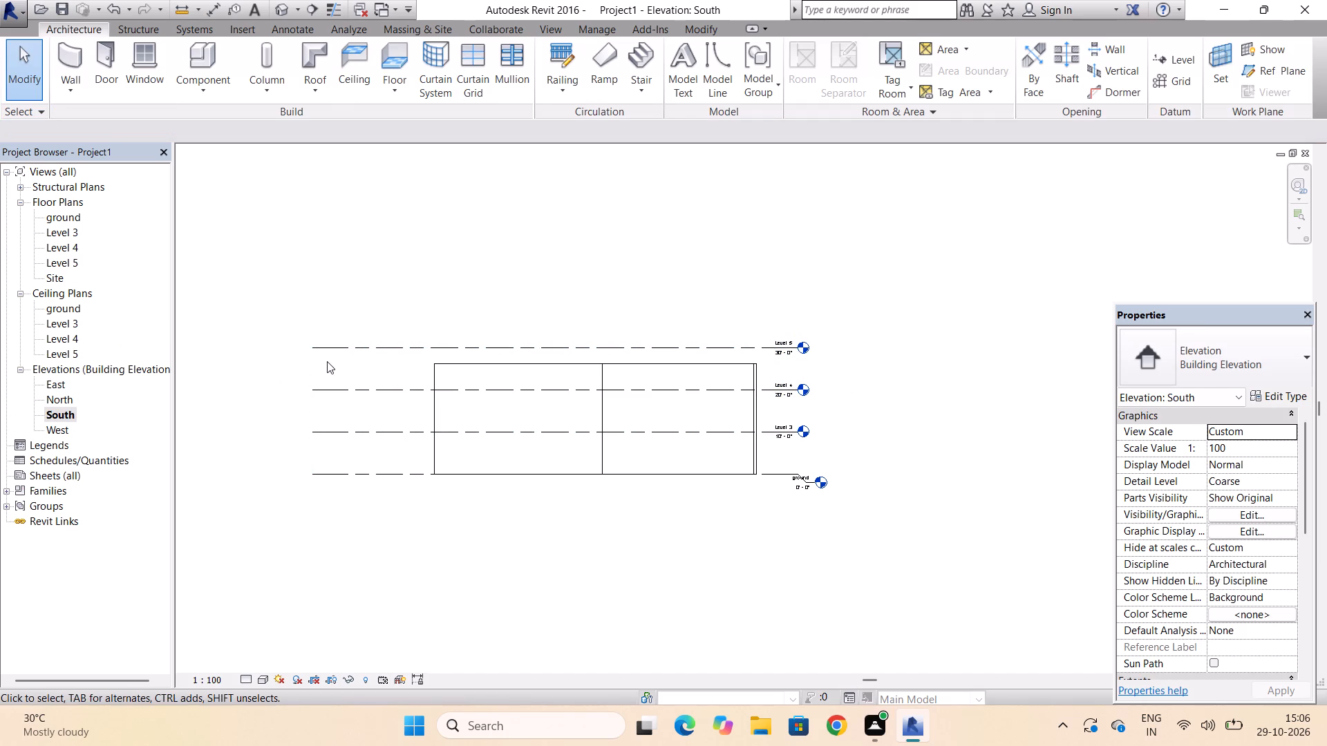
Lower the tops of both full-length walls, the west bay's horizontal partition and the west exterior wall to Level 3, 10'-0" high.
left_click(585, 368)
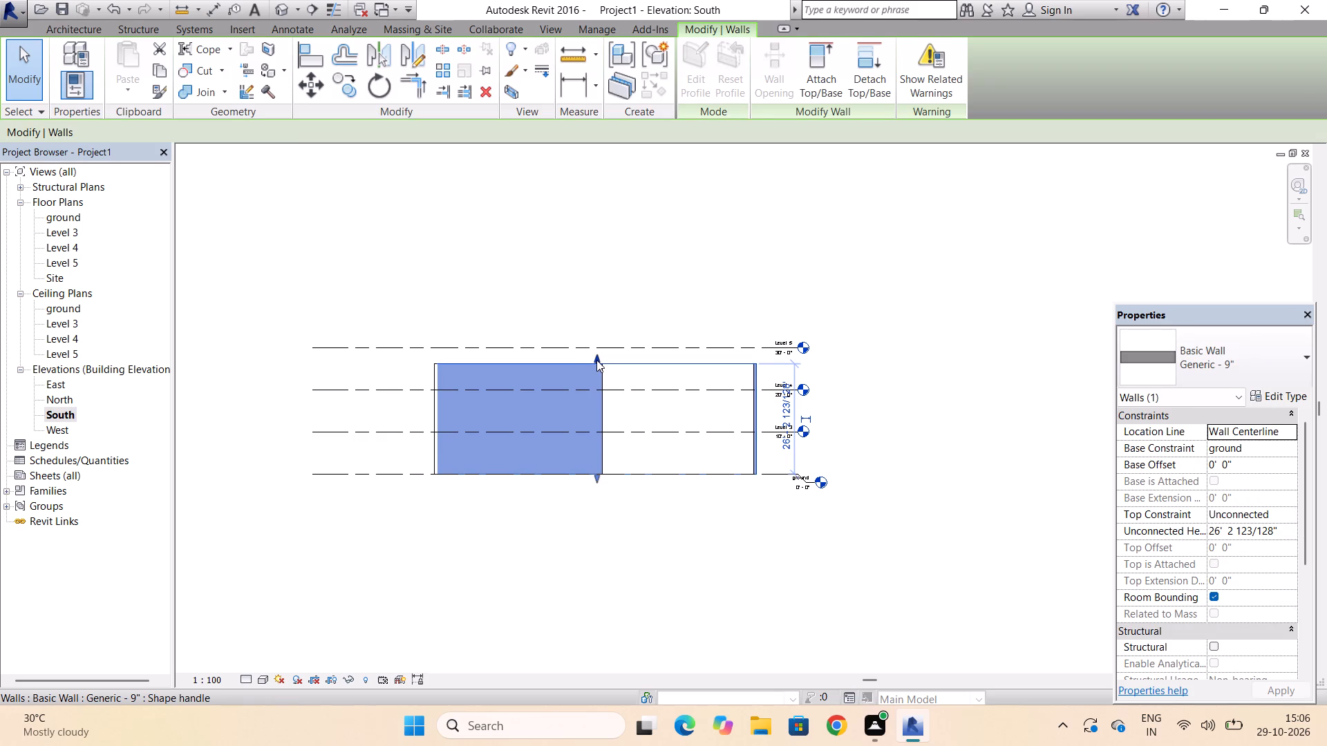
left_click_drag(596, 360, 598, 437)
left_click(563, 358)
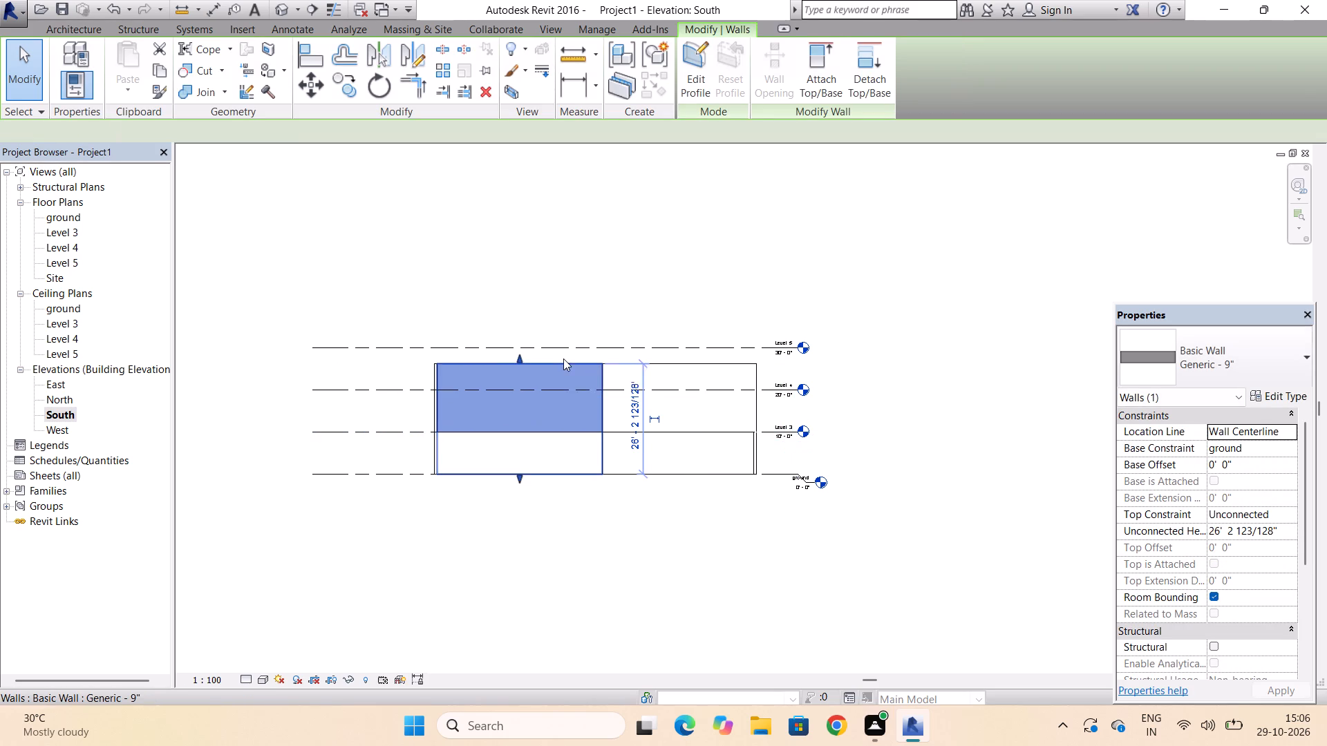
left_click_drag(520, 358, 524, 402)
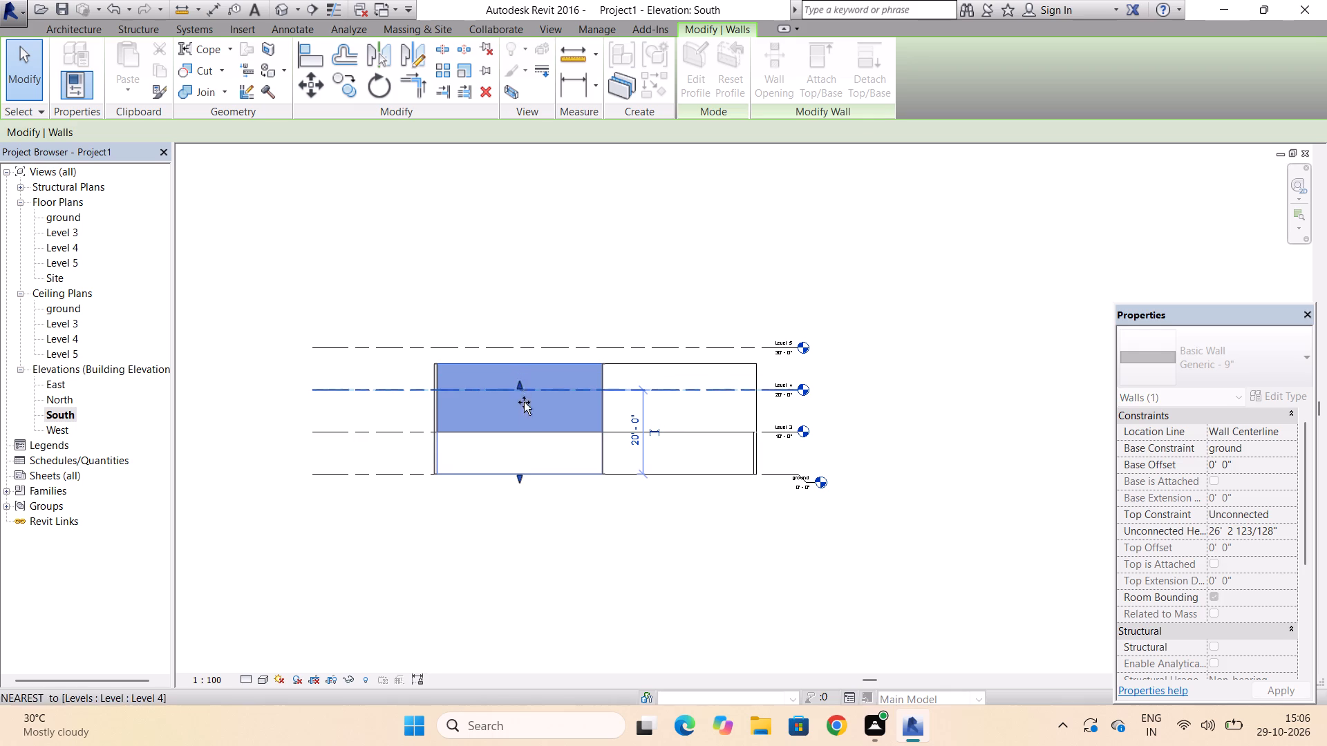
left_click_drag(524, 402, 526, 430)
left_click(438, 384)
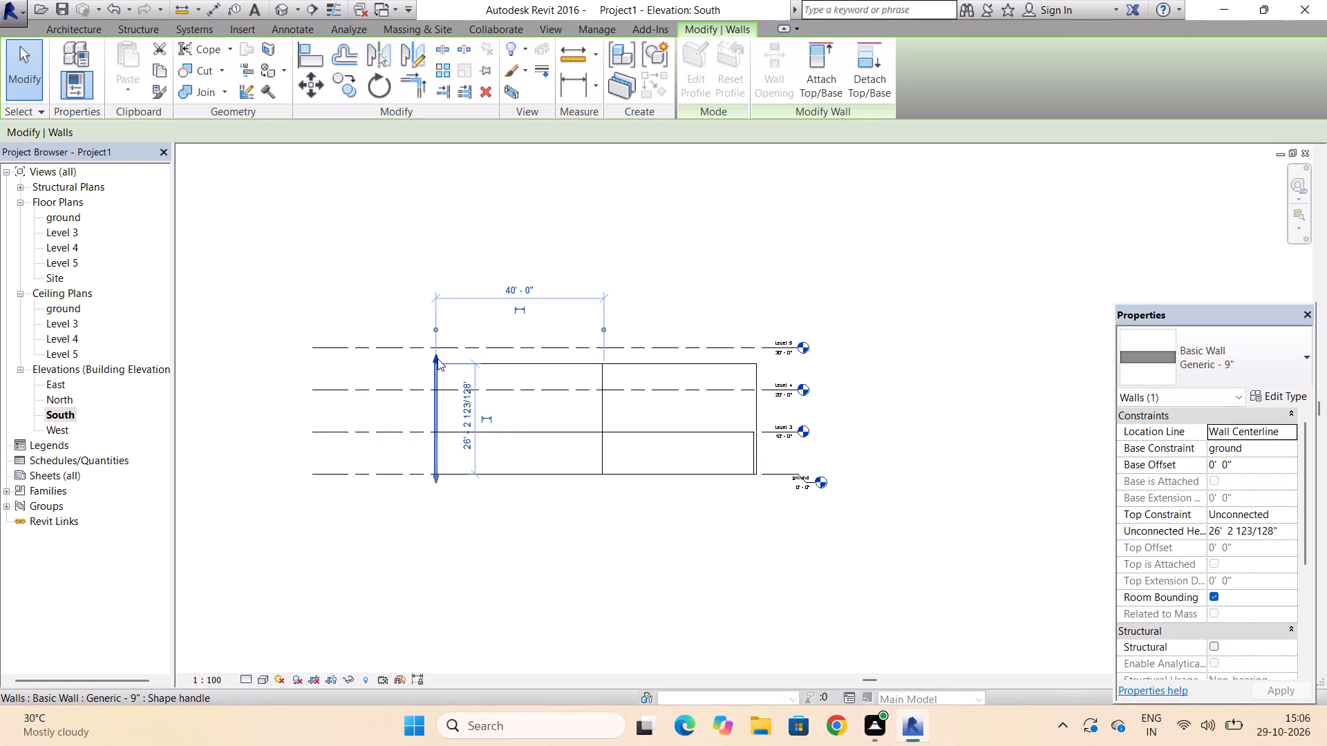
left_click_drag(434, 358, 437, 402)
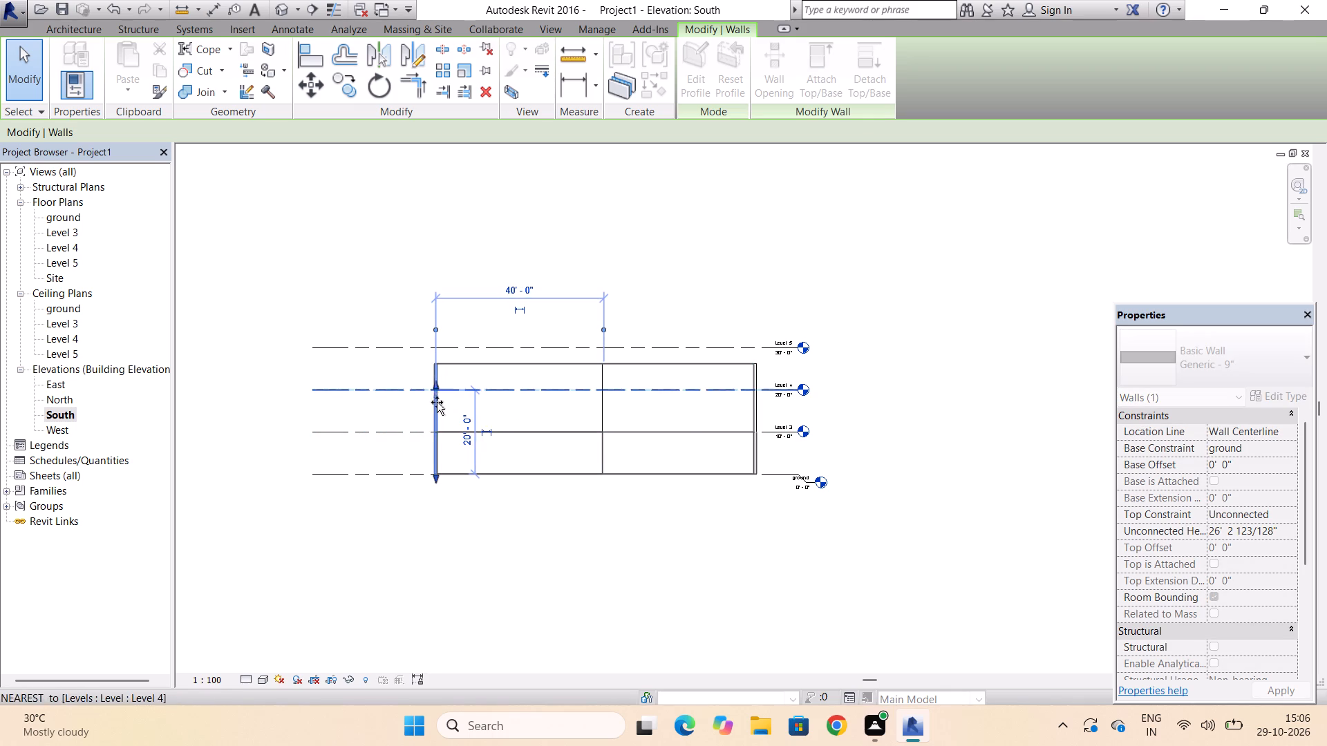
left_click_drag(437, 402, 440, 435)
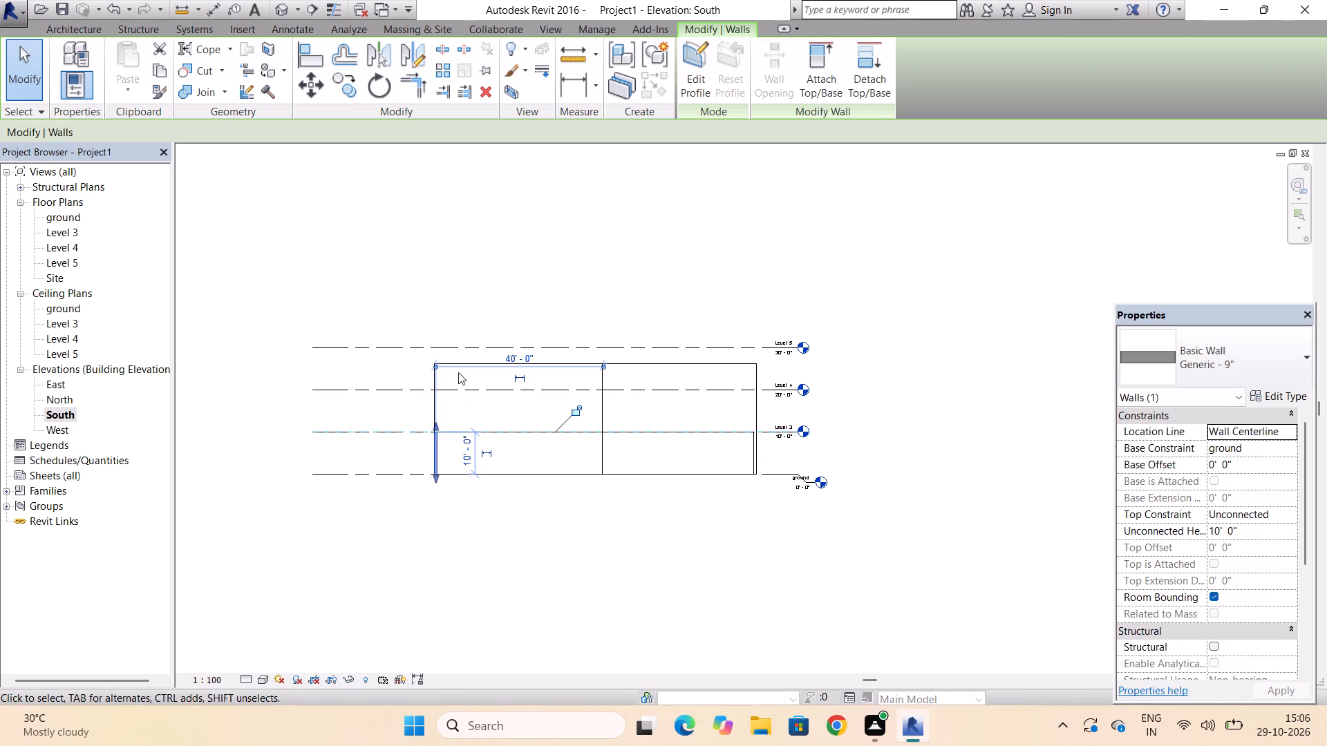
left_click(460, 359)
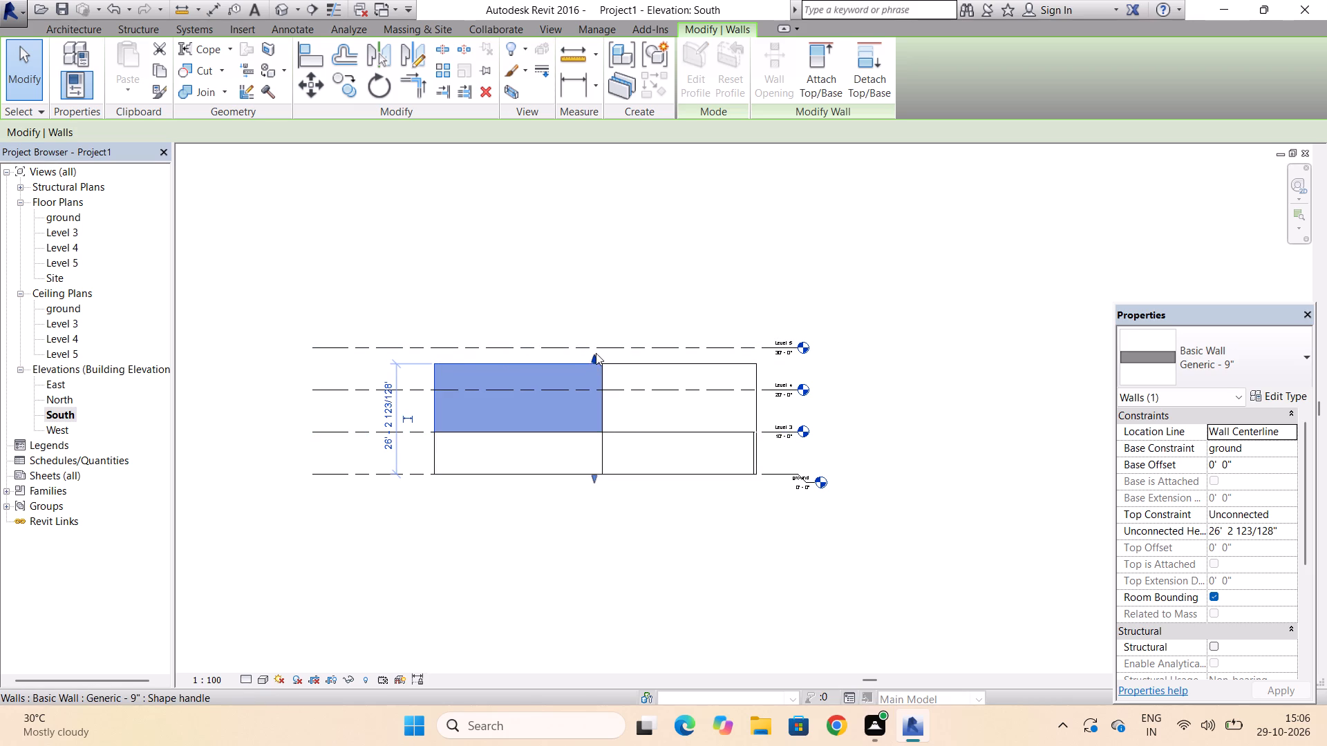
left_click_drag(594, 357, 591, 388)
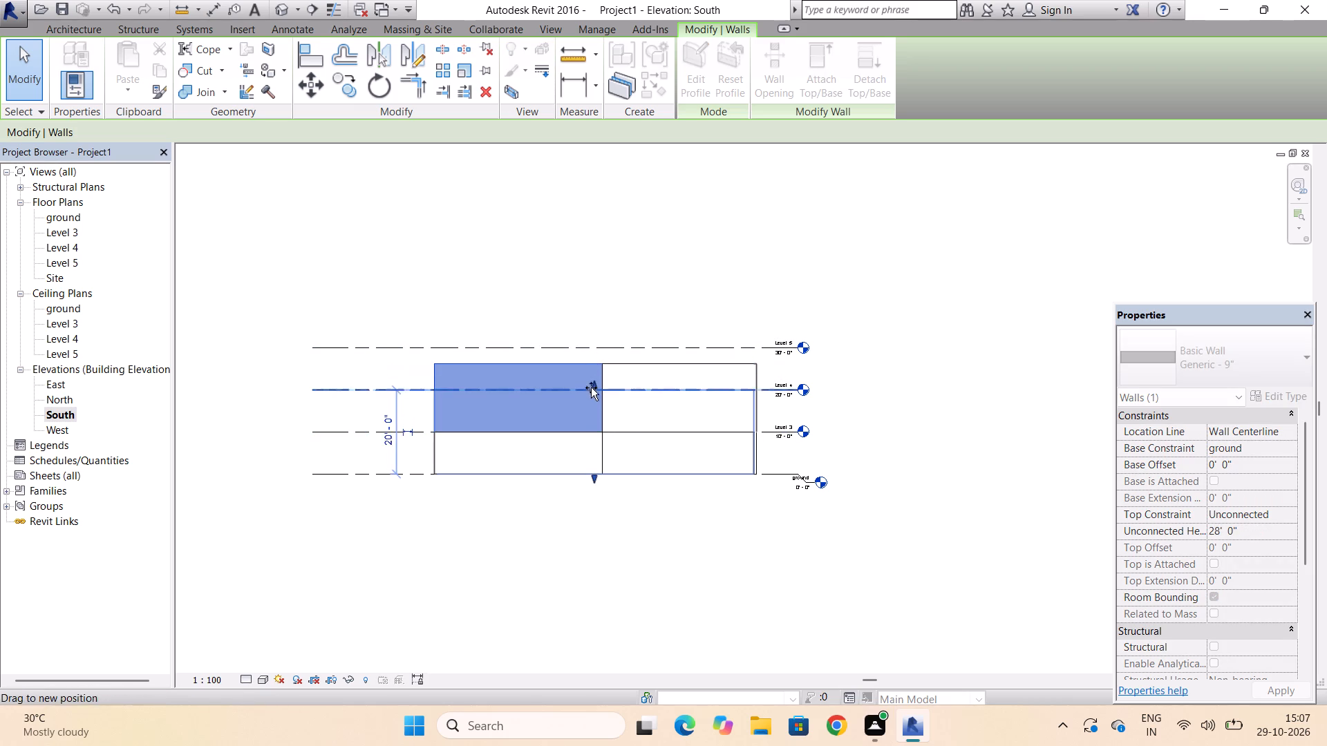
left_click_drag(591, 388, 588, 430)
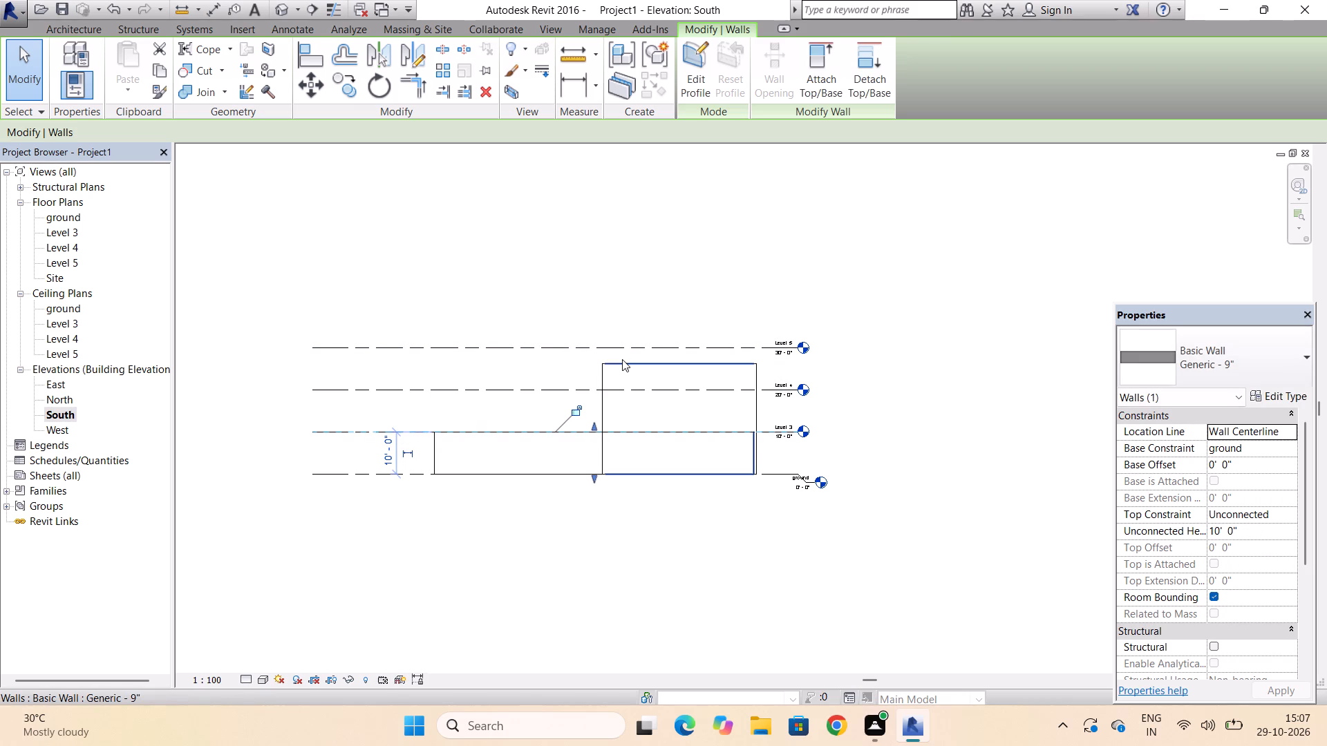
Lower the tops of the three horizontal interior walls in the east bay to Level 3, 10'-0" high.
left_click(622, 361)
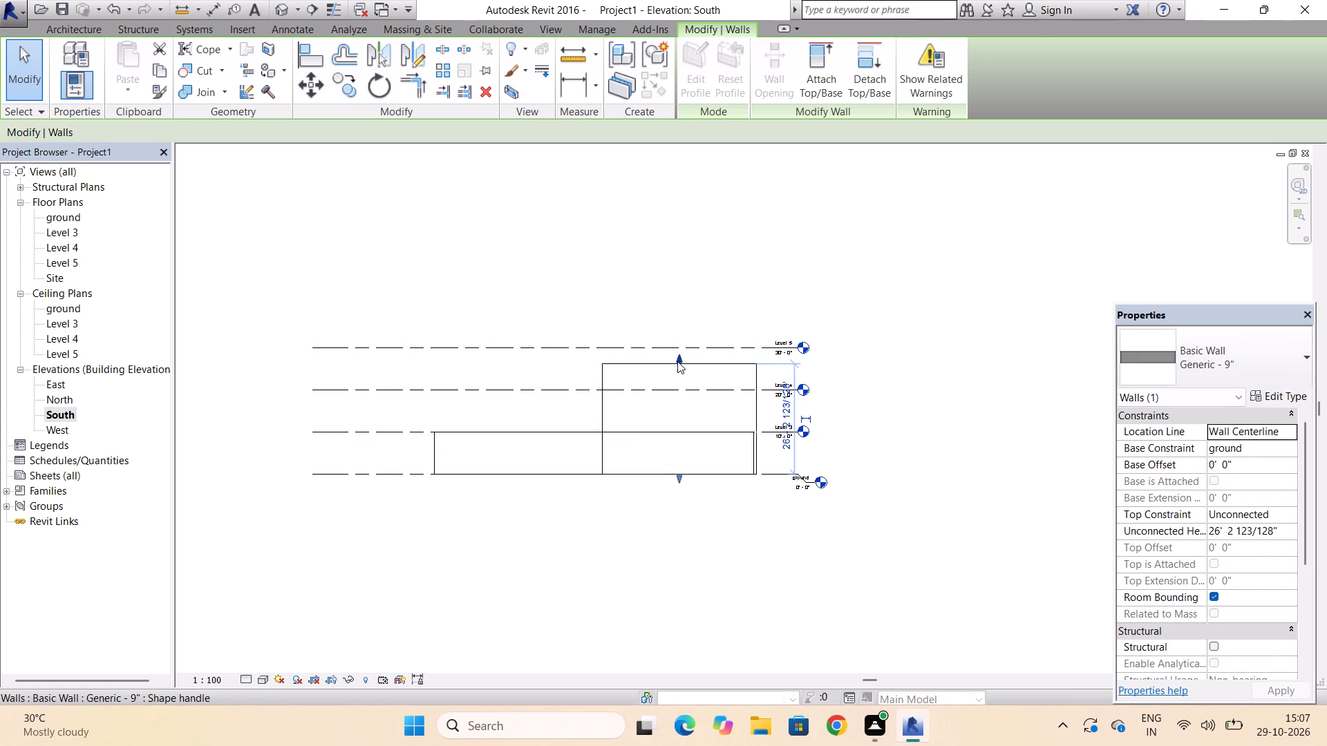
left_click_drag(679, 358, 678, 435)
left_click(688, 363)
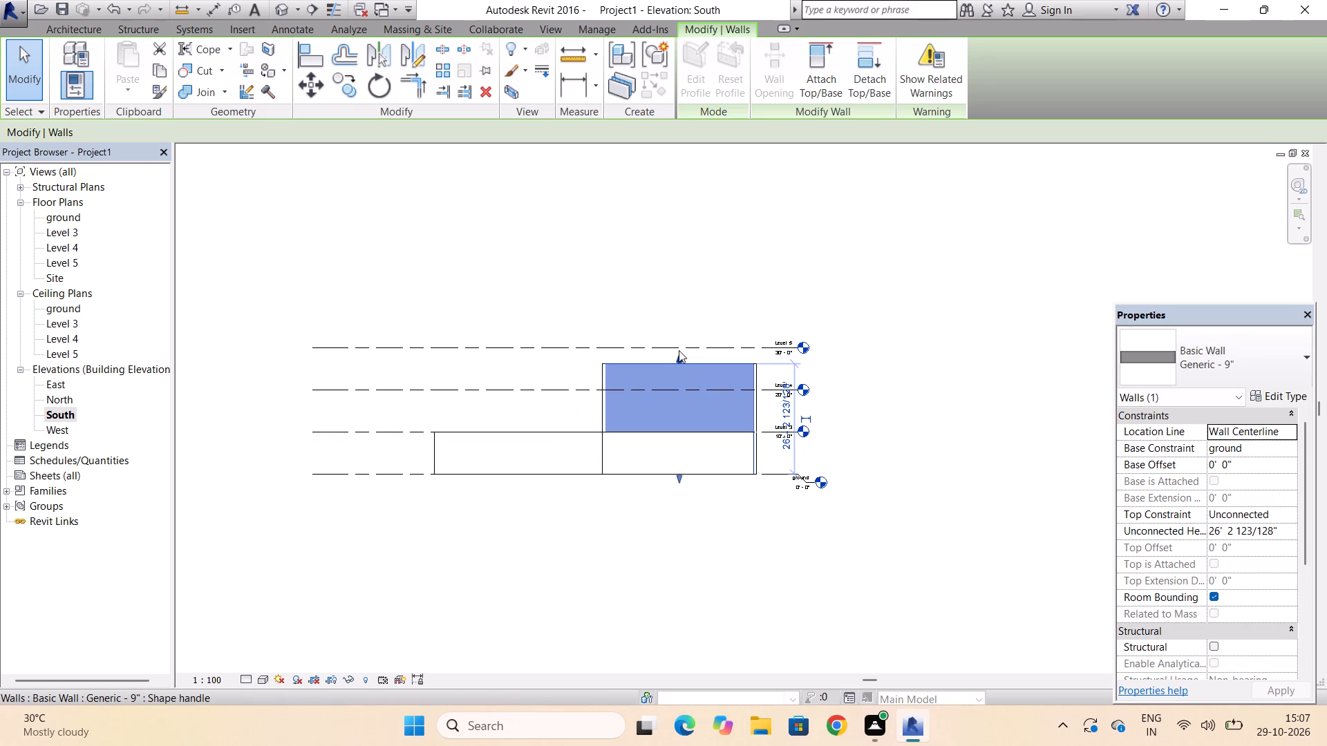
left_click_drag(679, 353, 679, 429)
left_click(680, 360)
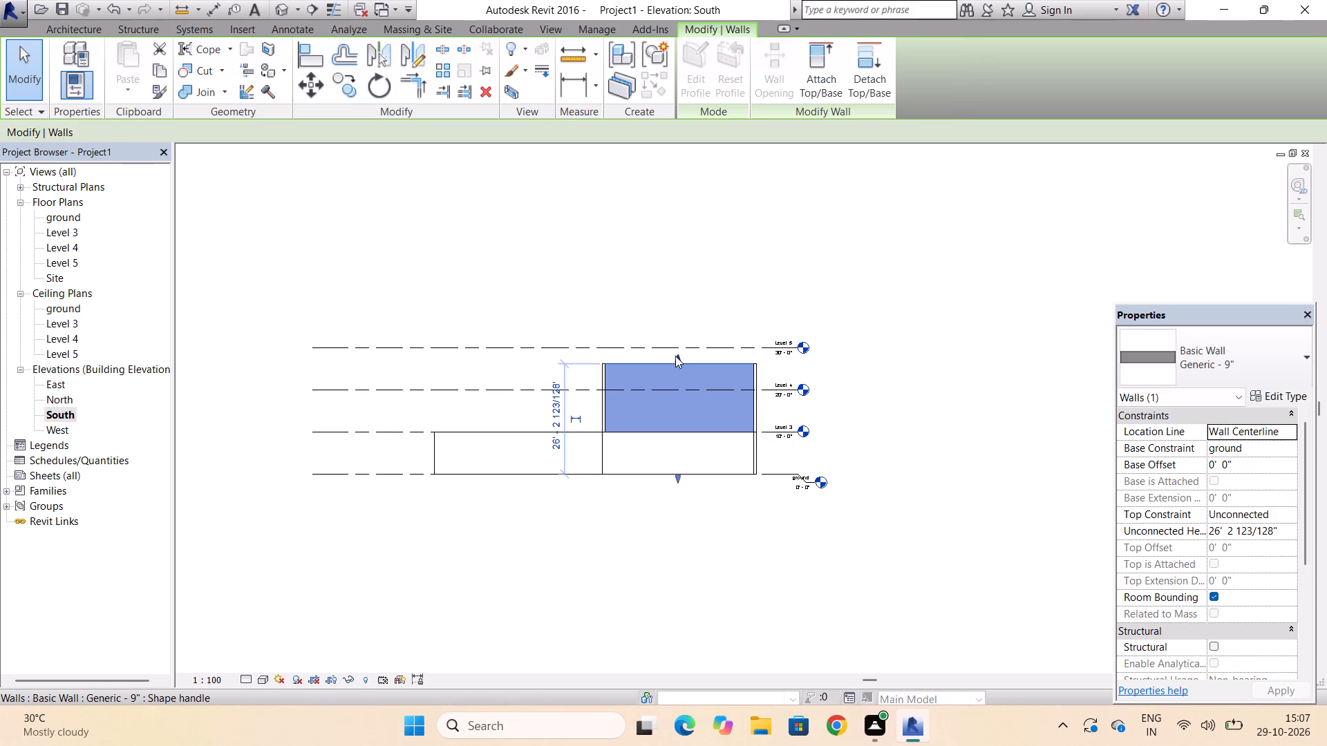
left_click_drag(677, 357, 678, 424)
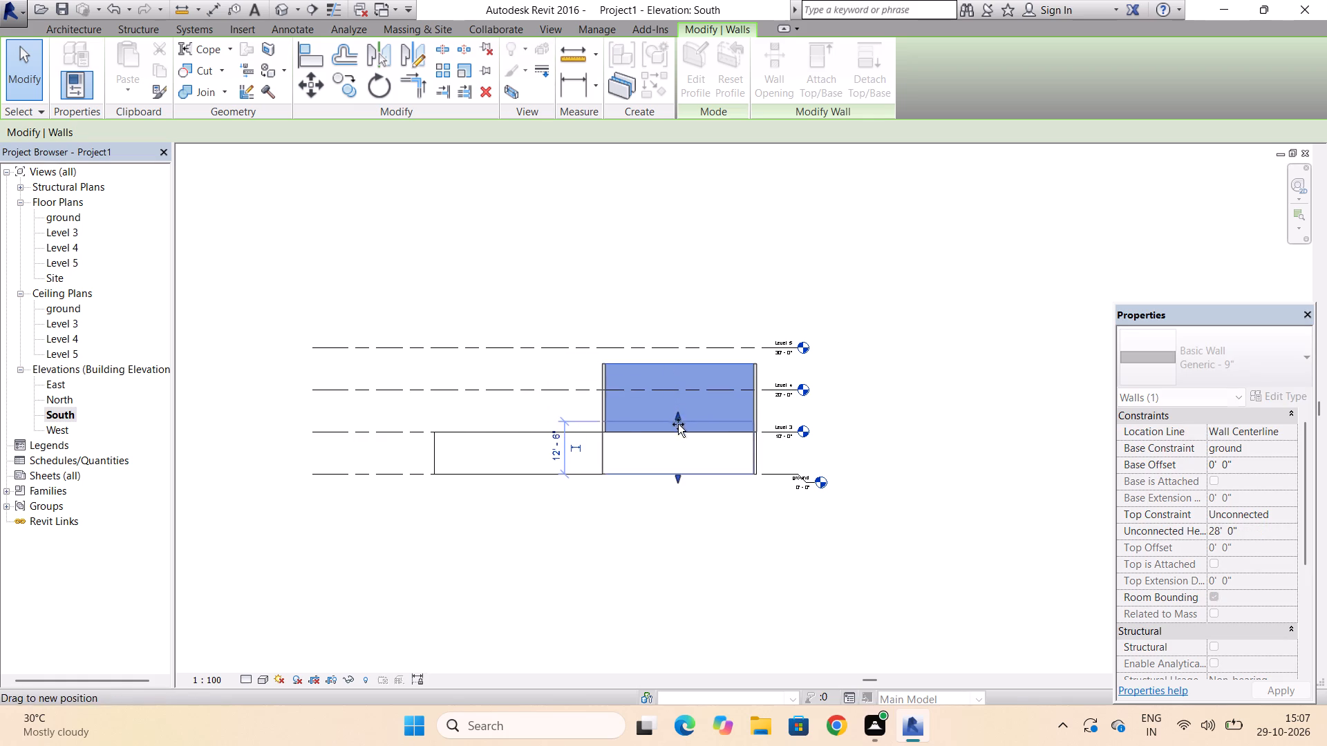
left_click_drag(678, 424, 678, 430)
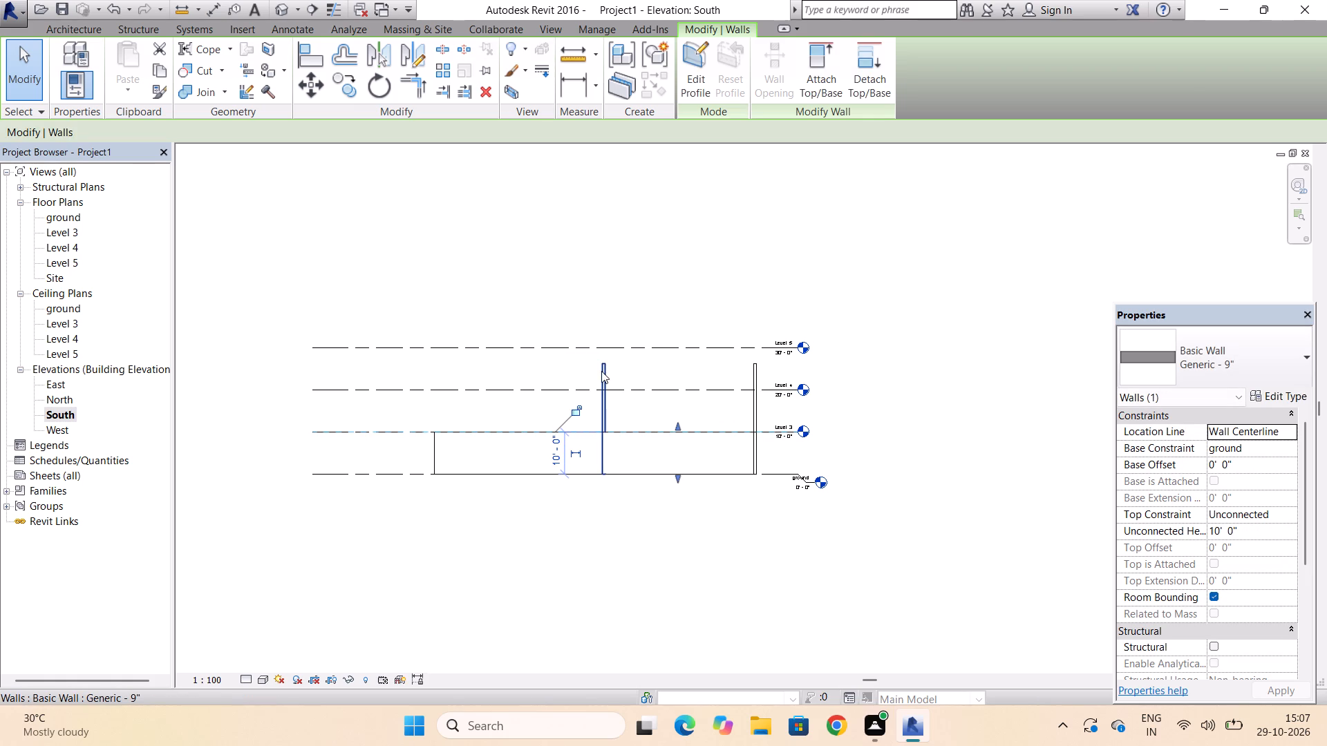
Lower the top of the interior wall between the west and east bays to Level 3, 10'-0" high.
left_click(601, 371)
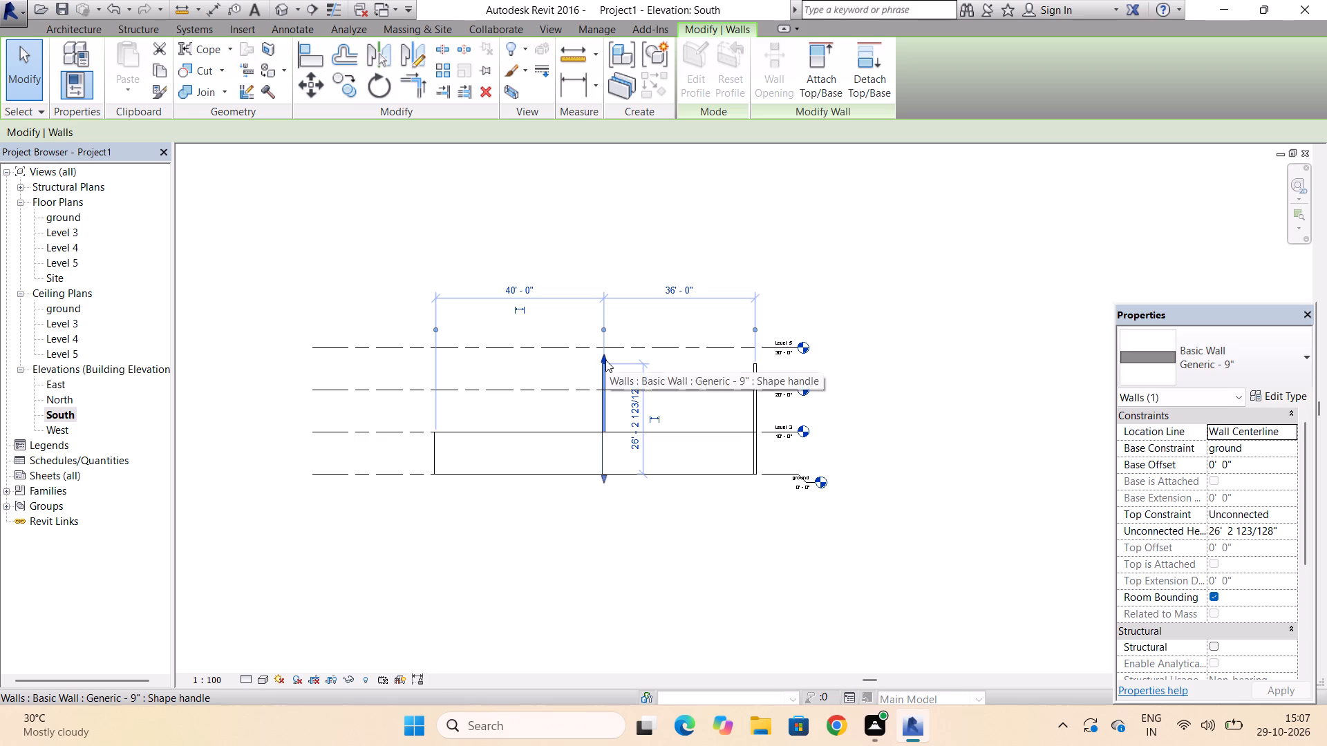
left_click_drag(603, 358, 612, 426)
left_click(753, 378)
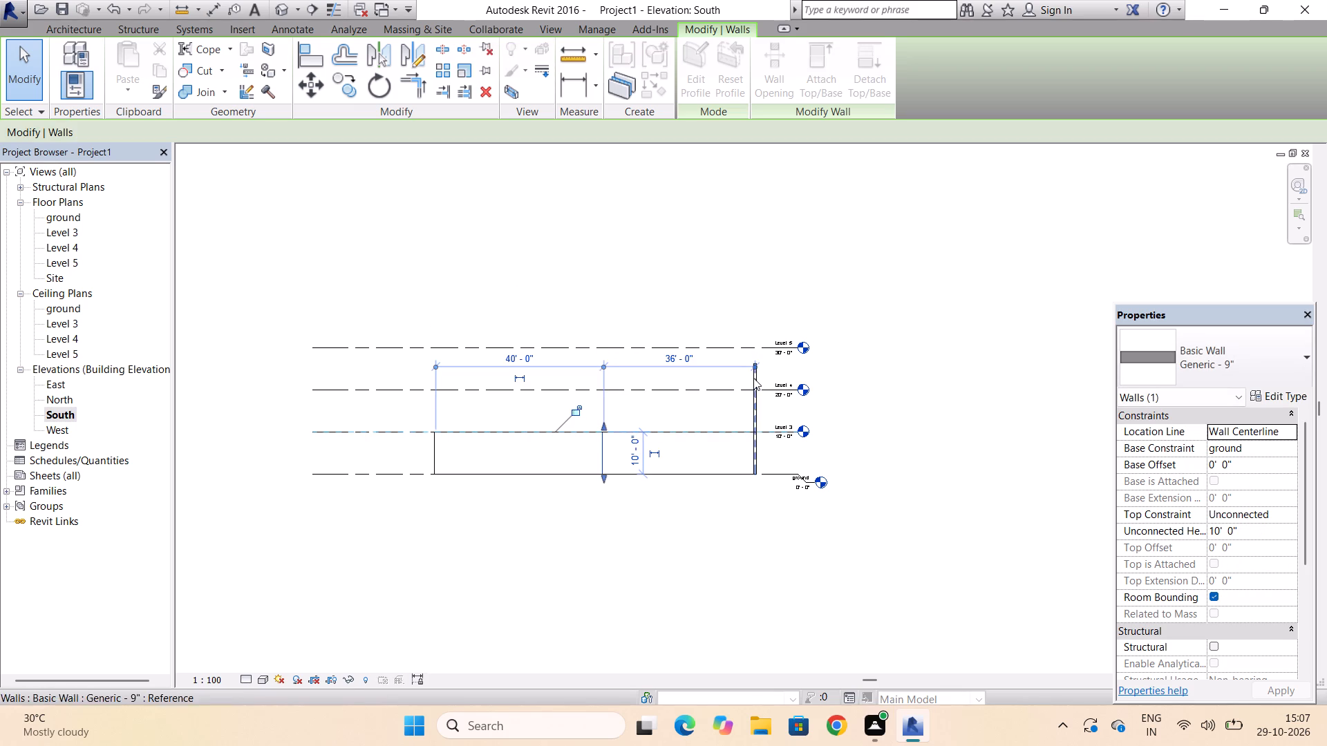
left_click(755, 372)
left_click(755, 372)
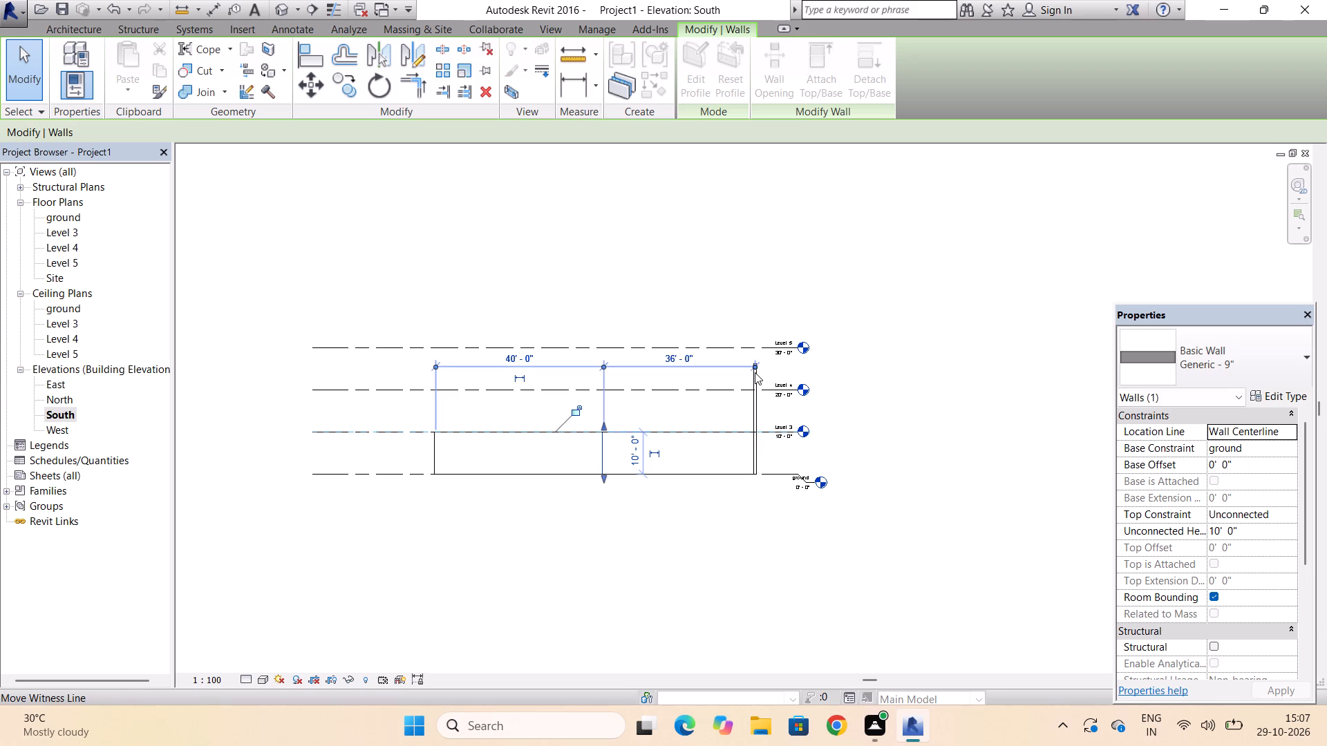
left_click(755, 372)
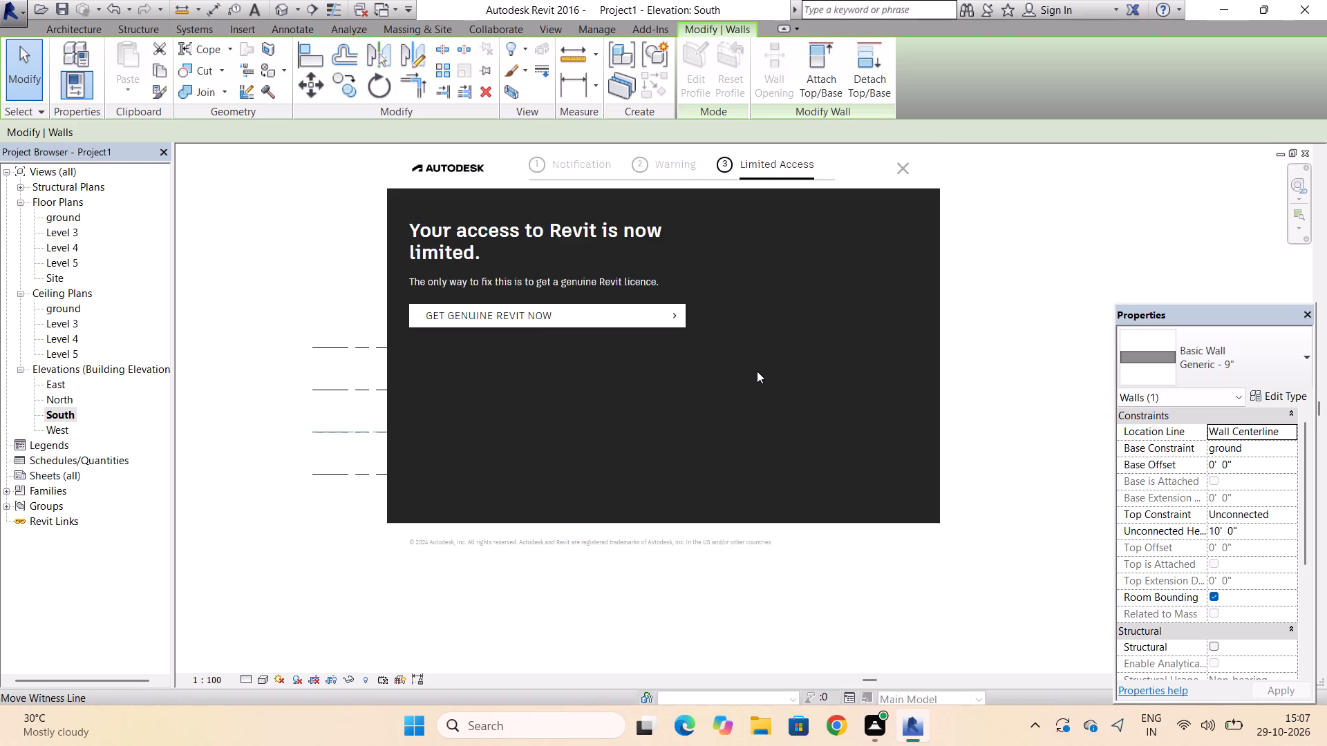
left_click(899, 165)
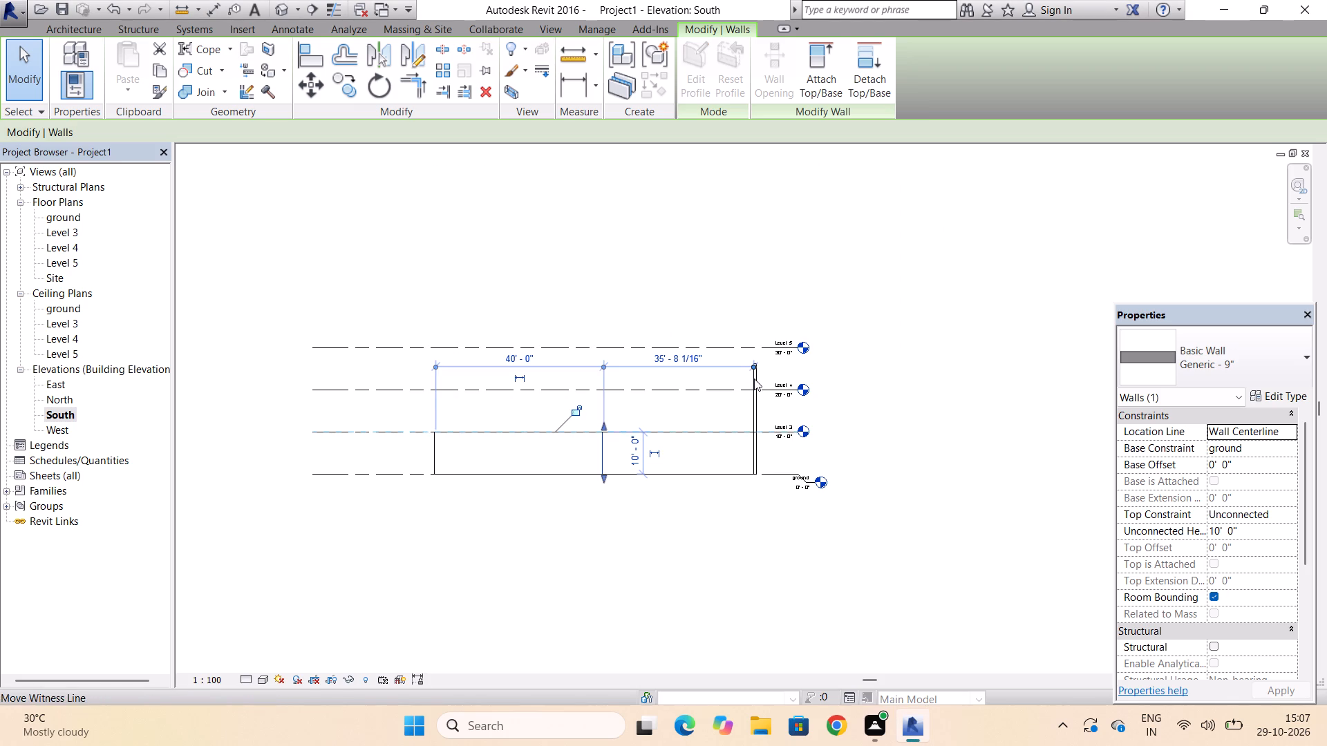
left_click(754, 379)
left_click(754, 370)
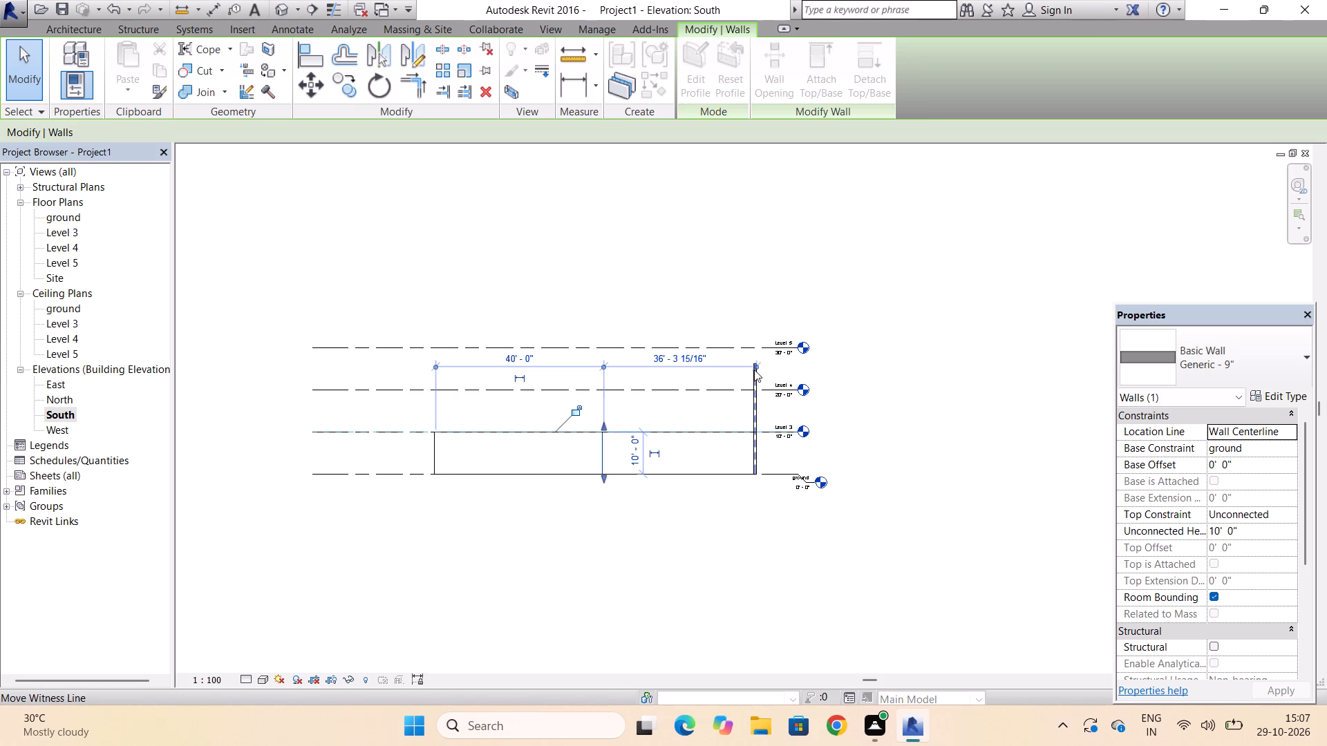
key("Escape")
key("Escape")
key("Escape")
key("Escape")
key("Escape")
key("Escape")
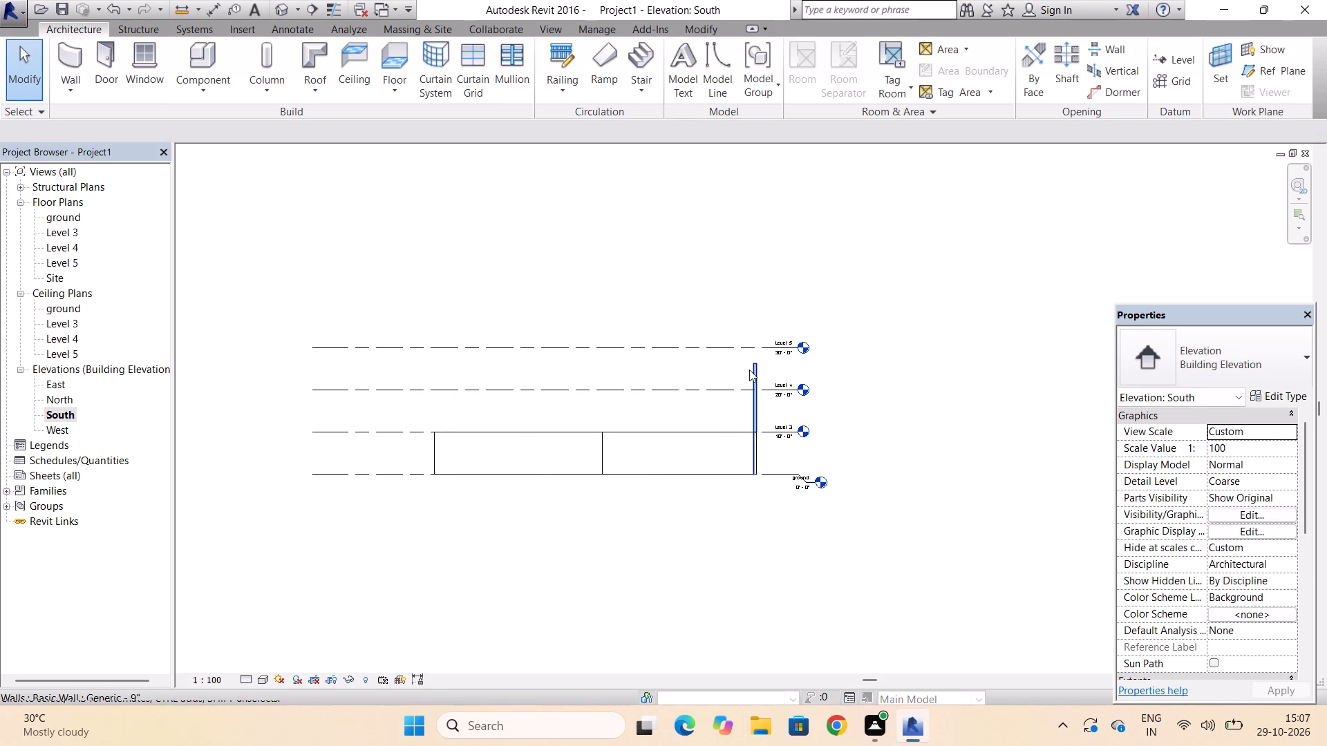
Lower the tops of the walls along the east exterior side to Level 3, 10'-0" high.
left_click(754, 367)
left_click_drag(754, 354, 758, 408)
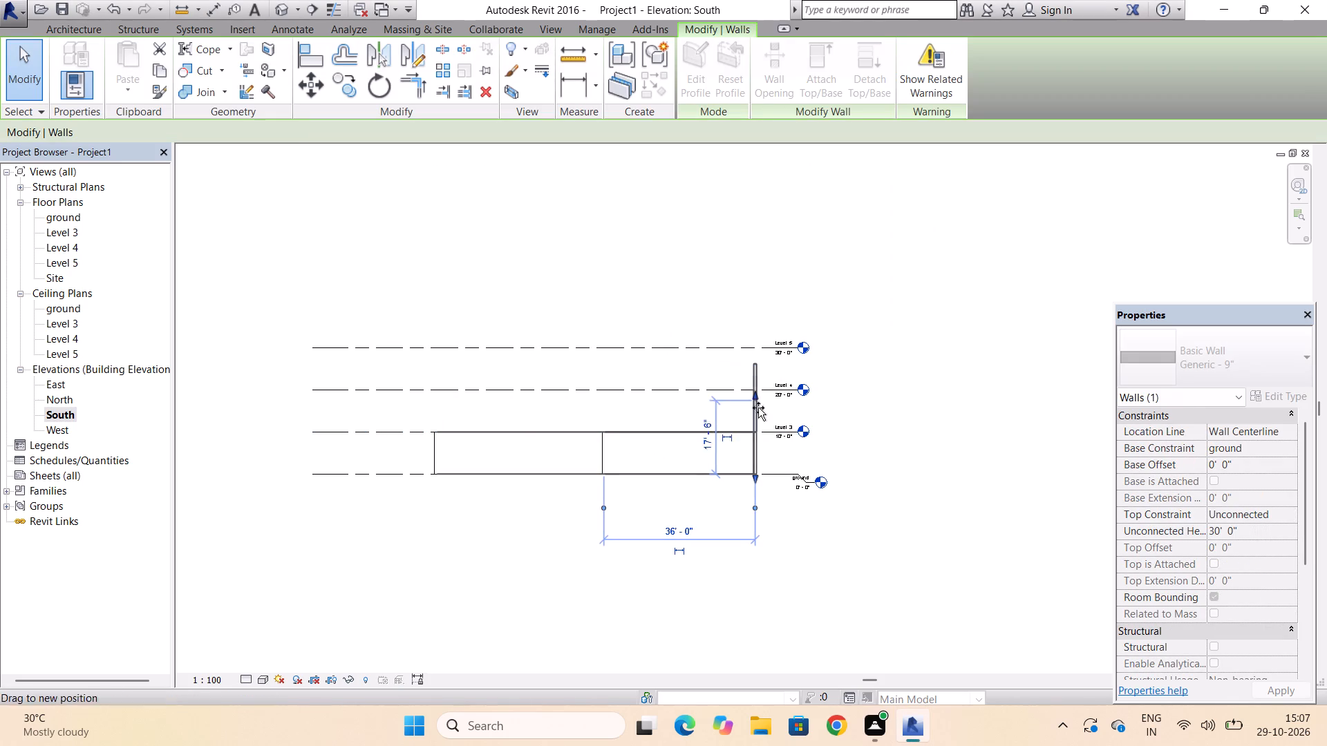
left_click_drag(758, 408, 760, 428)
key("Escape")
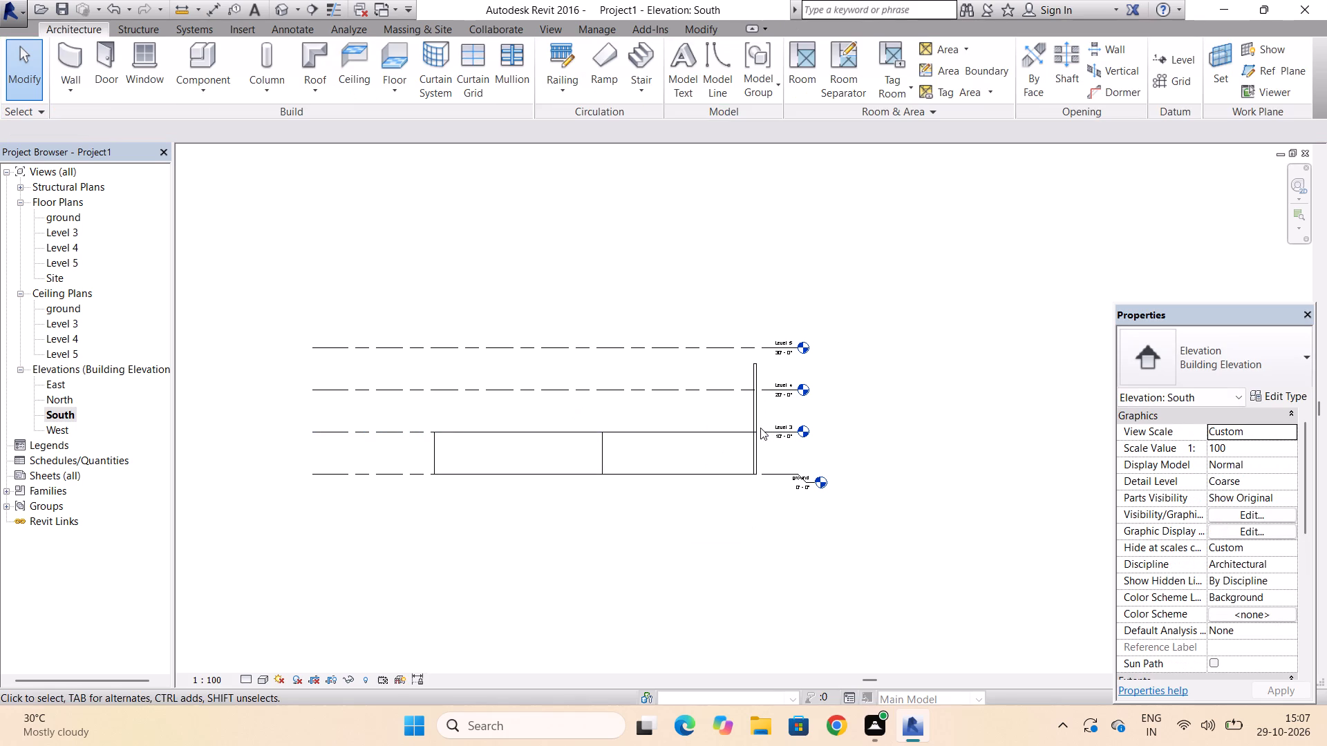
key("Escape")
left_click(754, 363)
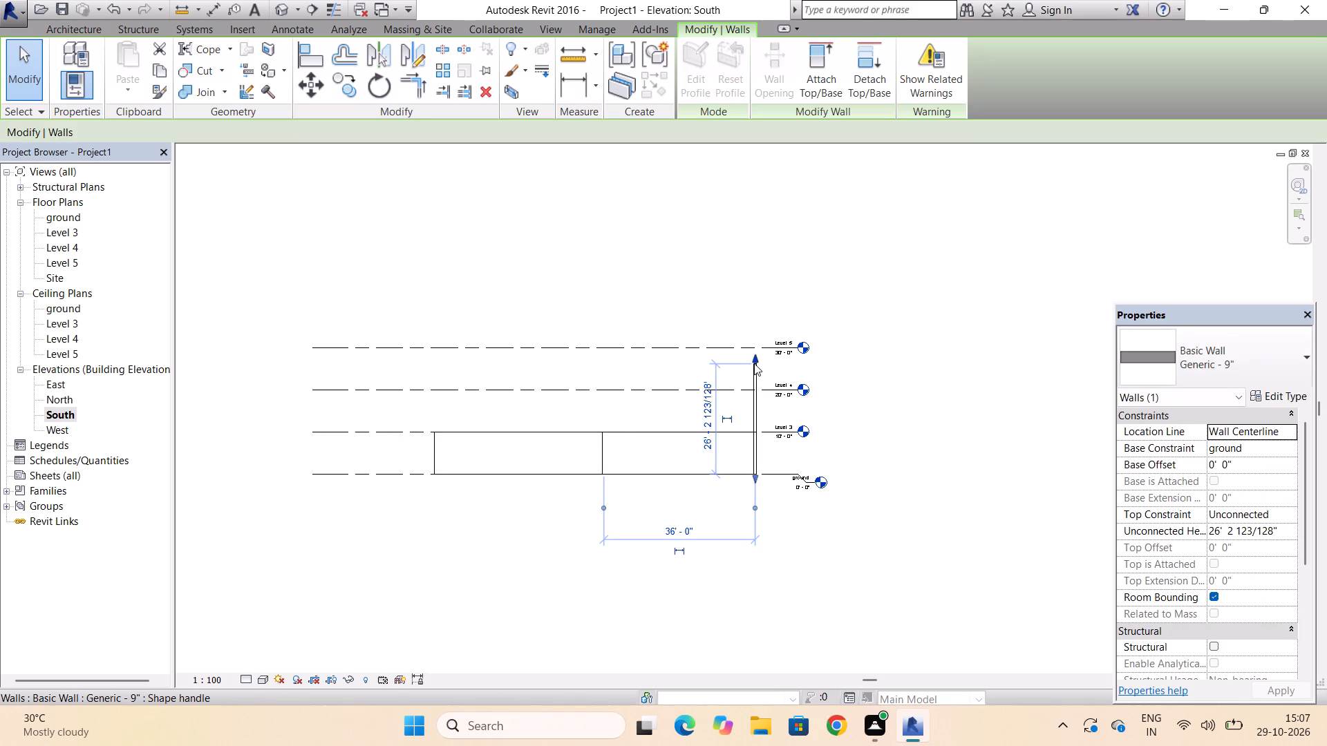
left_click_drag(754, 358, 755, 432)
key("Escape")
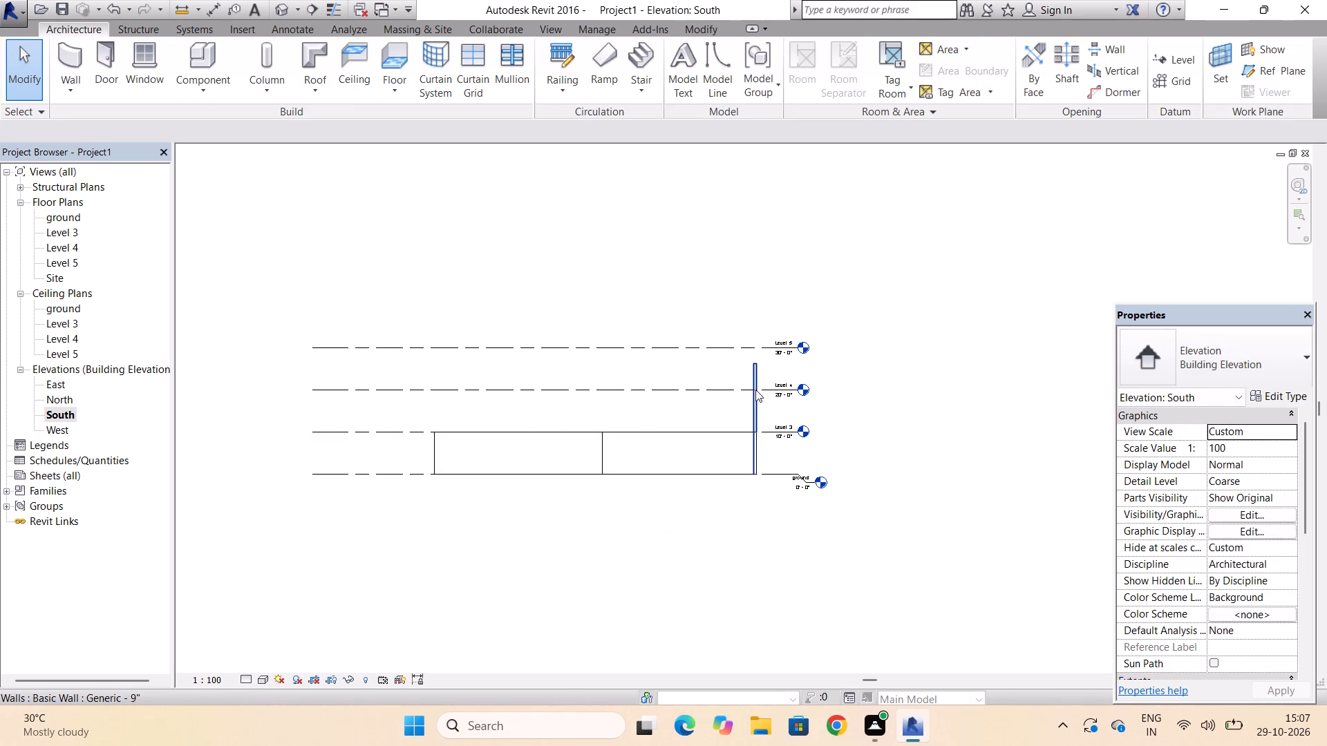
left_click(755, 390)
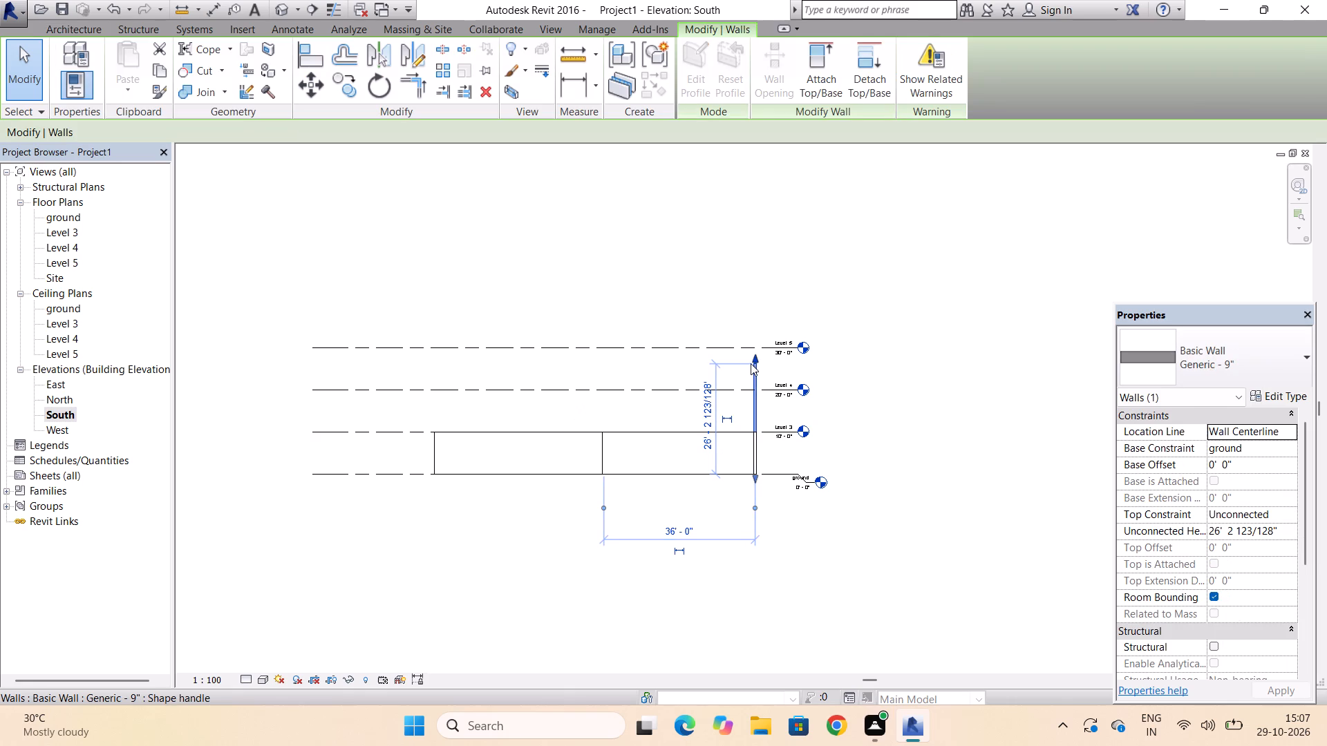
left_click_drag(754, 358, 755, 437)
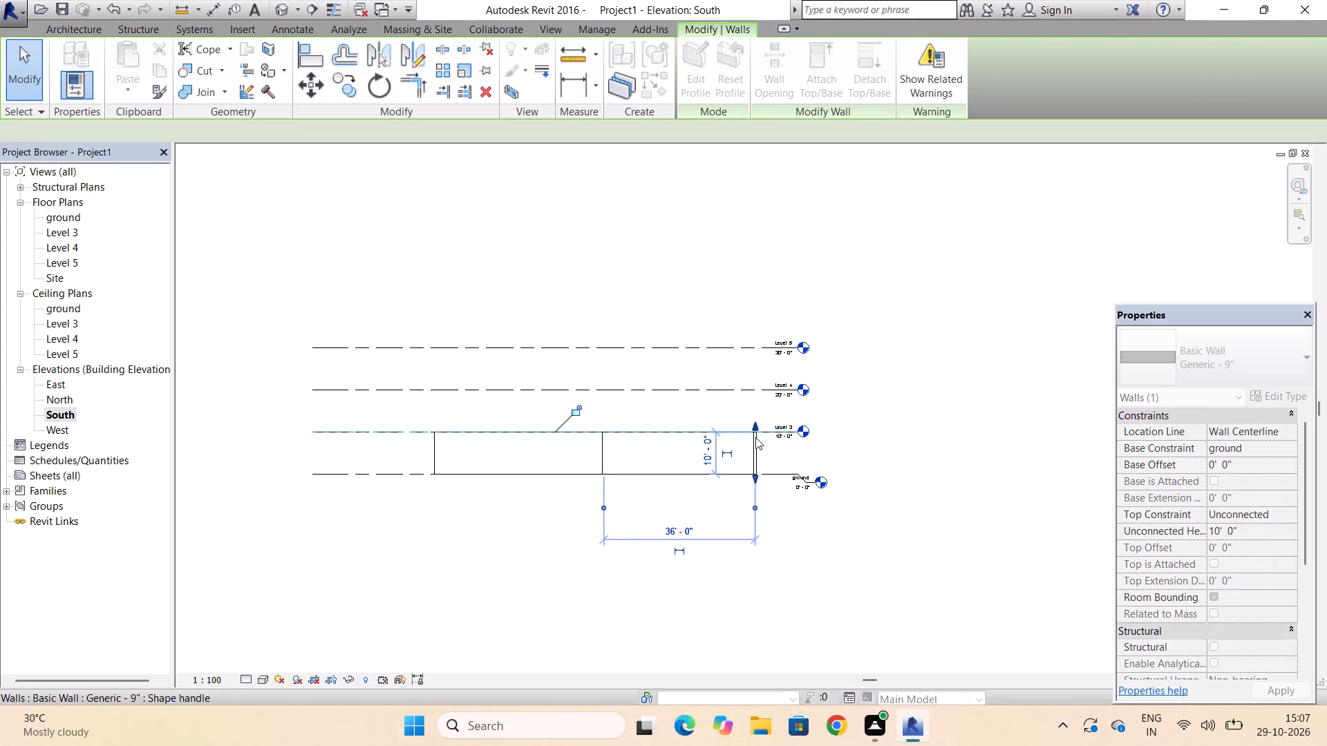
key("Escape")
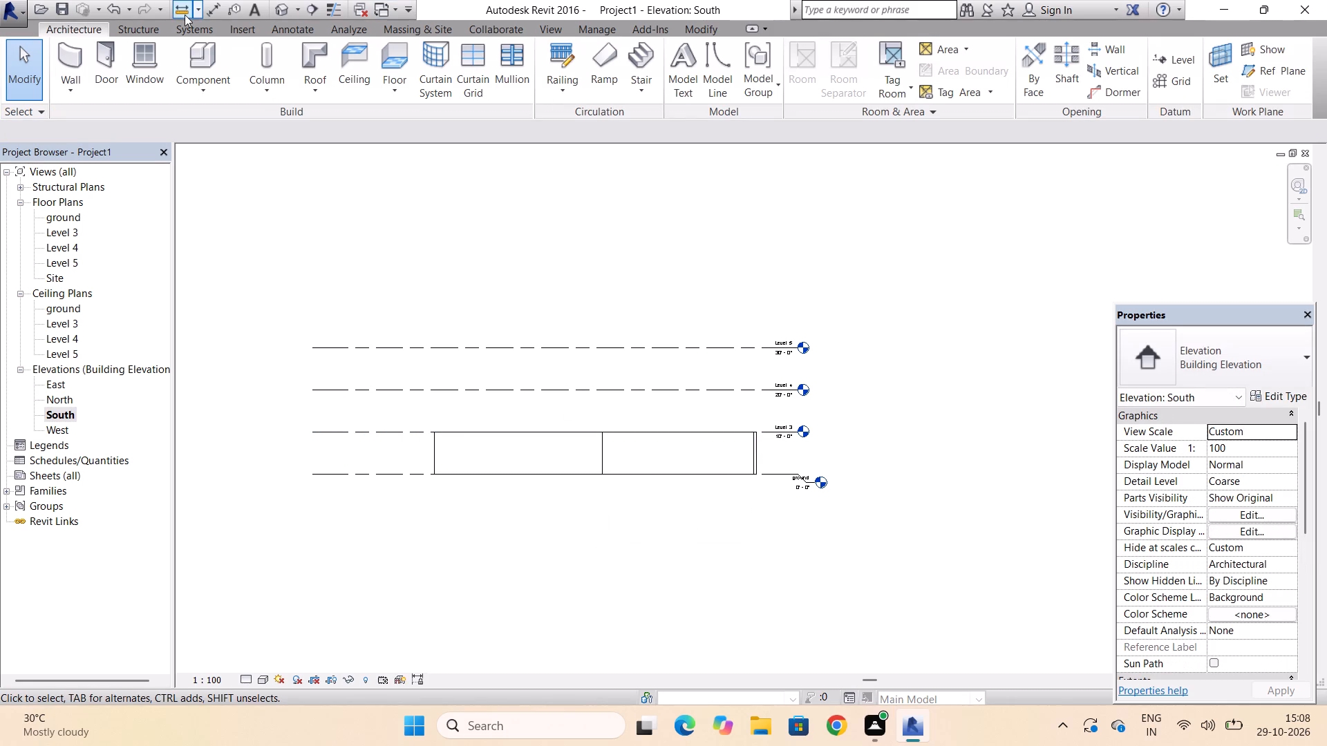
In the default 3D view, delete the shorter duplicate wall segment overlapping the southern part of the east exterior wall.
left_click(284, 10)
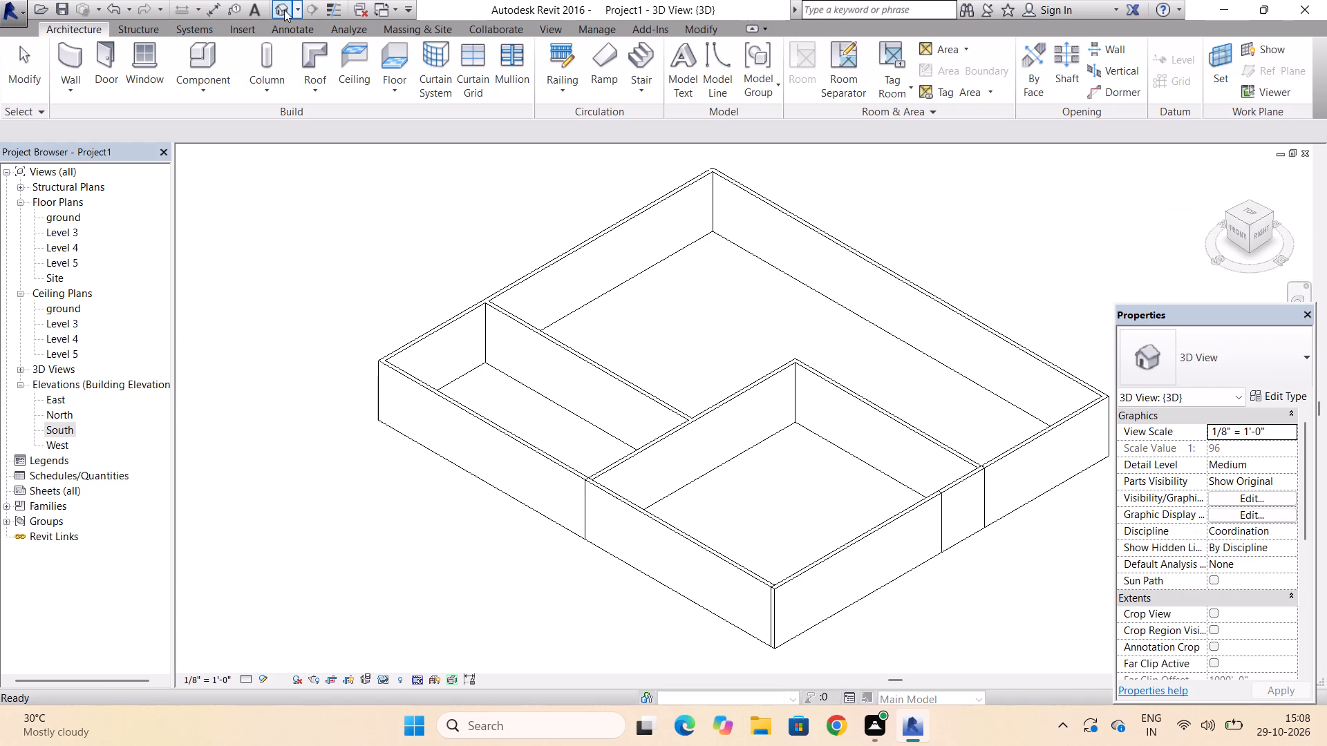
key("Escape")
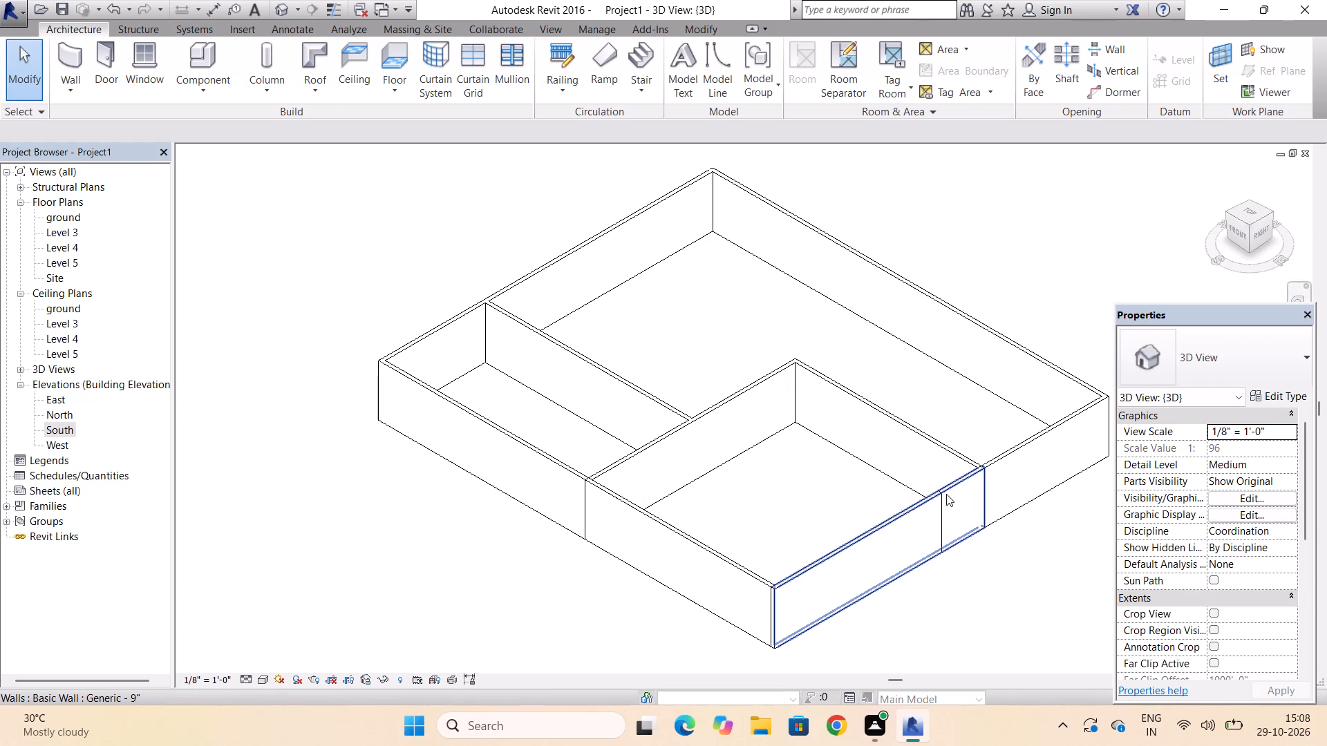
left_click(942, 498)
key("Escape")
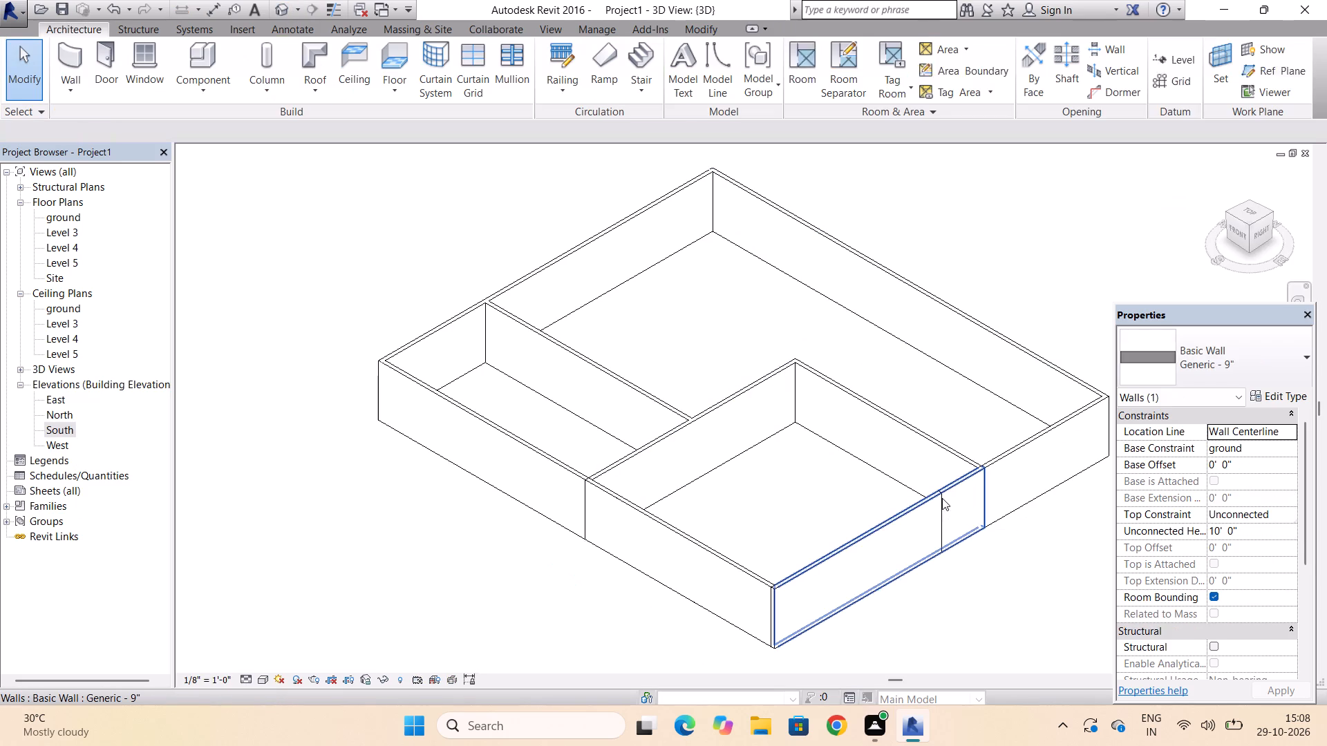
key("Escape")
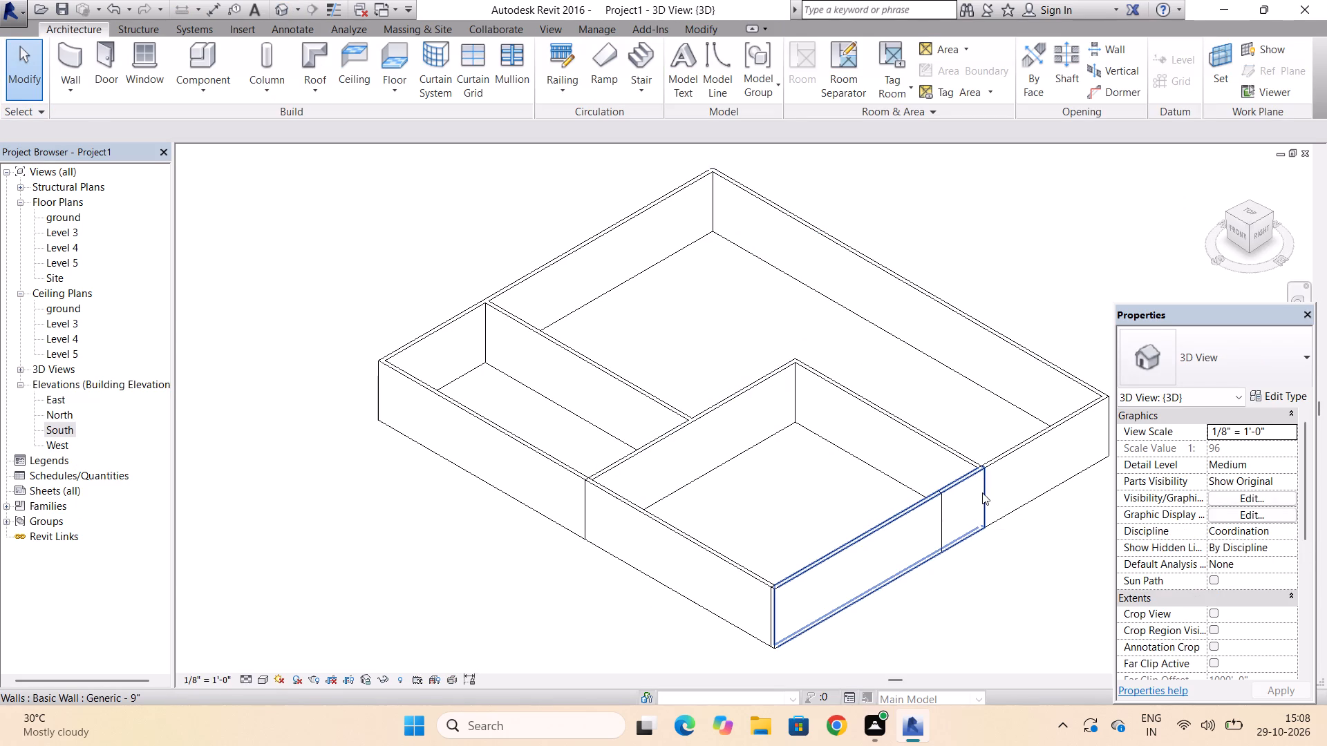
scroll(979, 504, "up", 7)
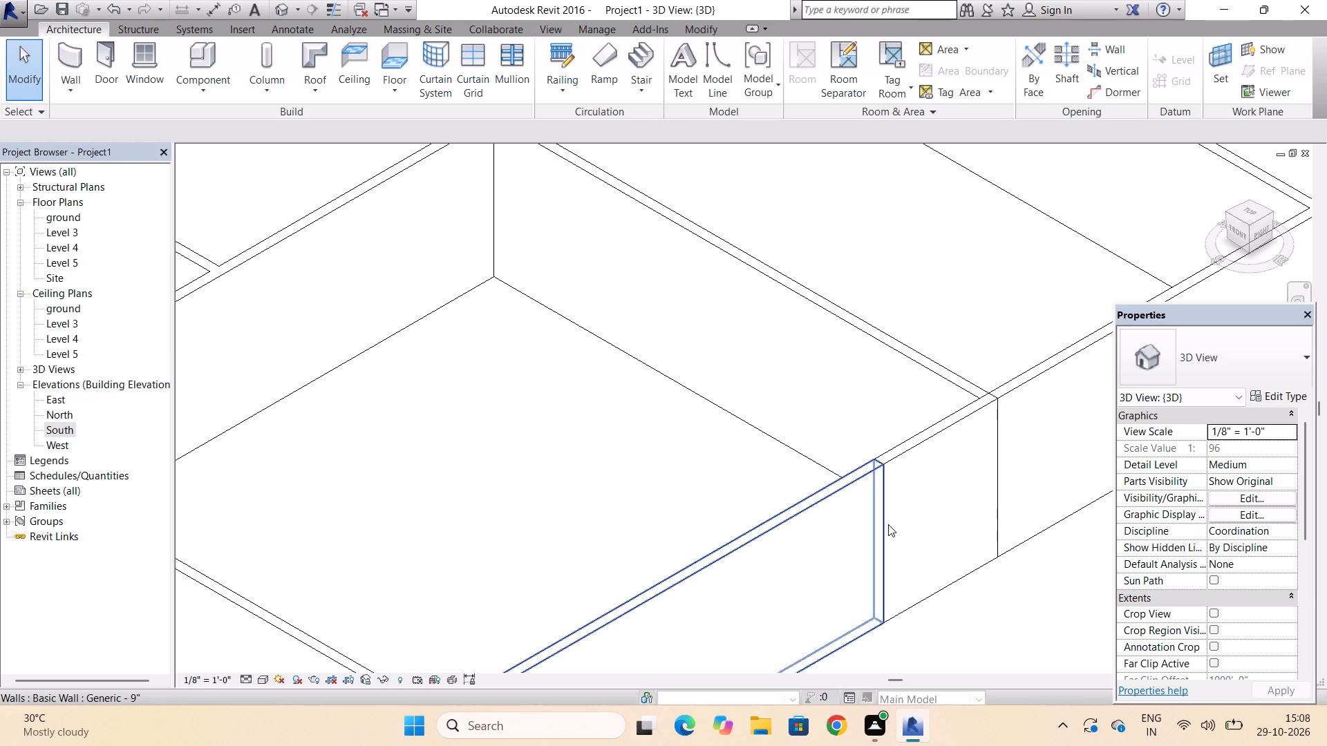
left_click(888, 524)
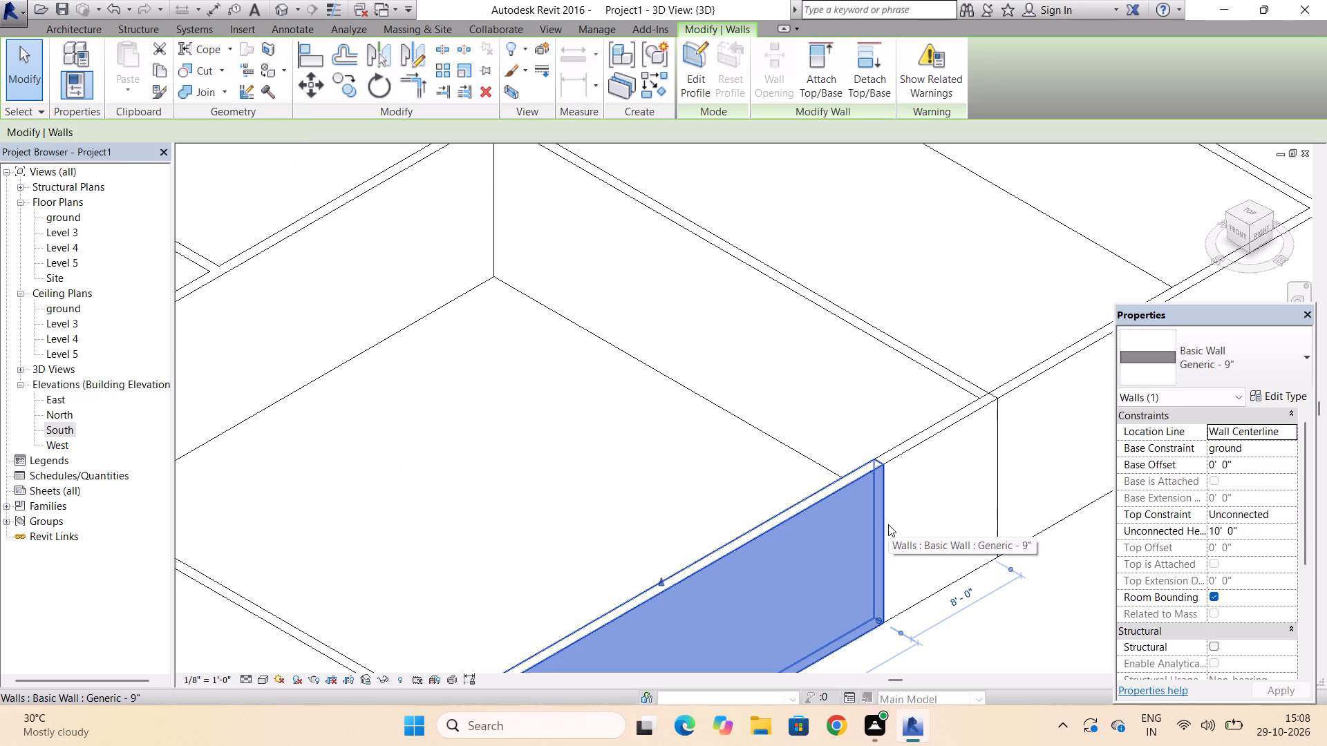
scroll(888, 524, "down", 3)
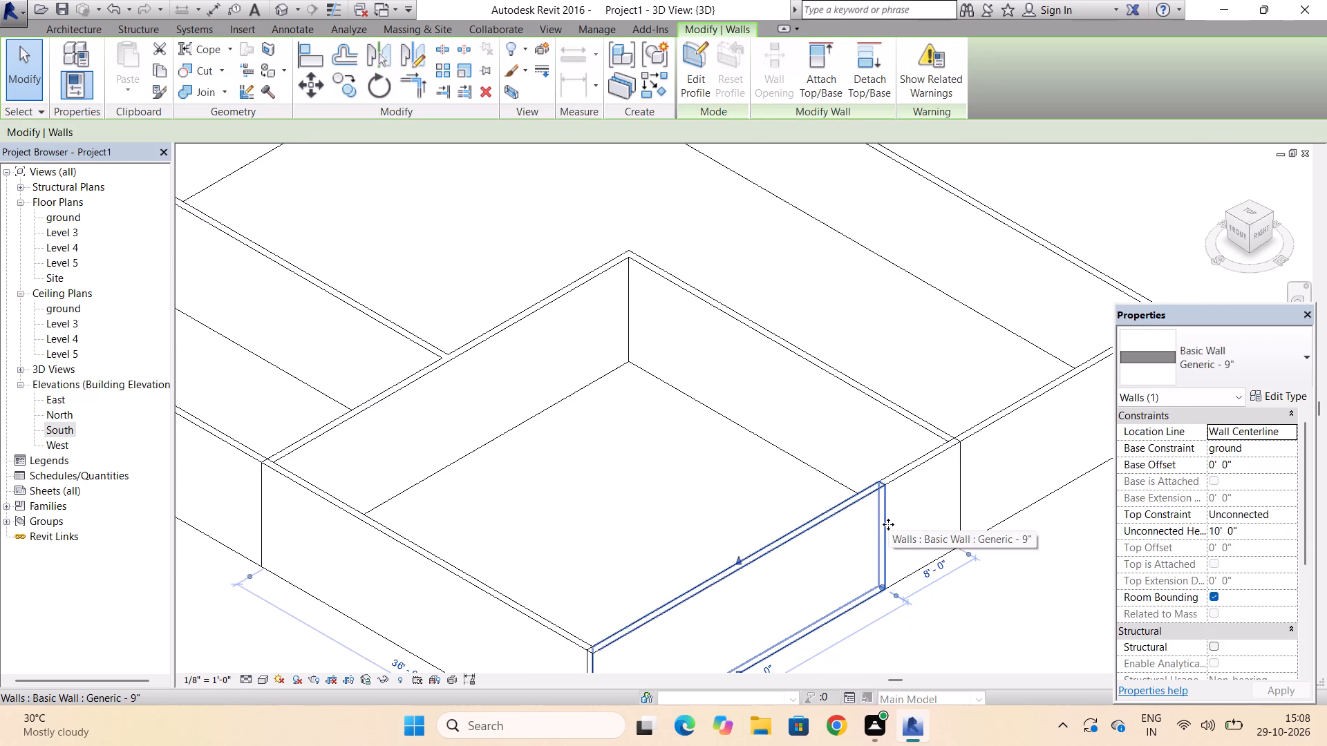
scroll(888, 524, "down", 4)
key("Delete")
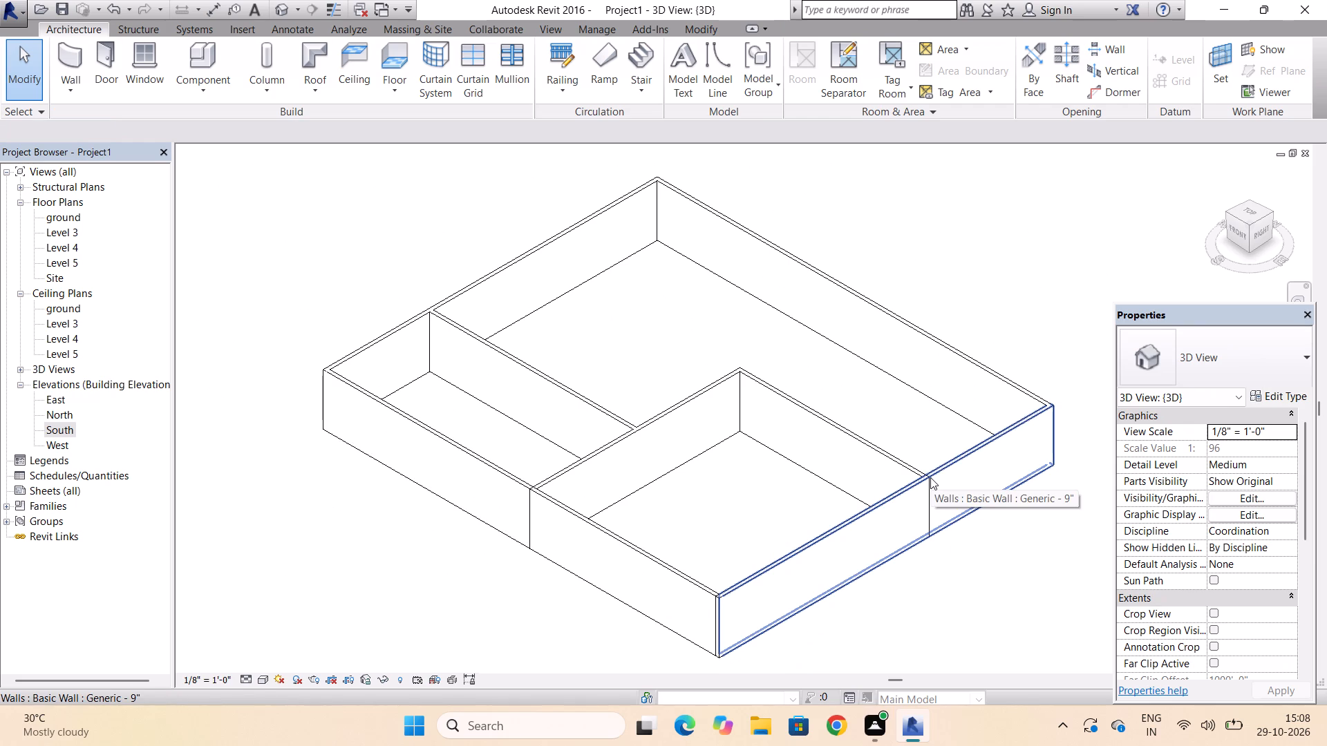
Set the visual style of the 3D view to Realistic.
scroll(927, 484, "up", 8)
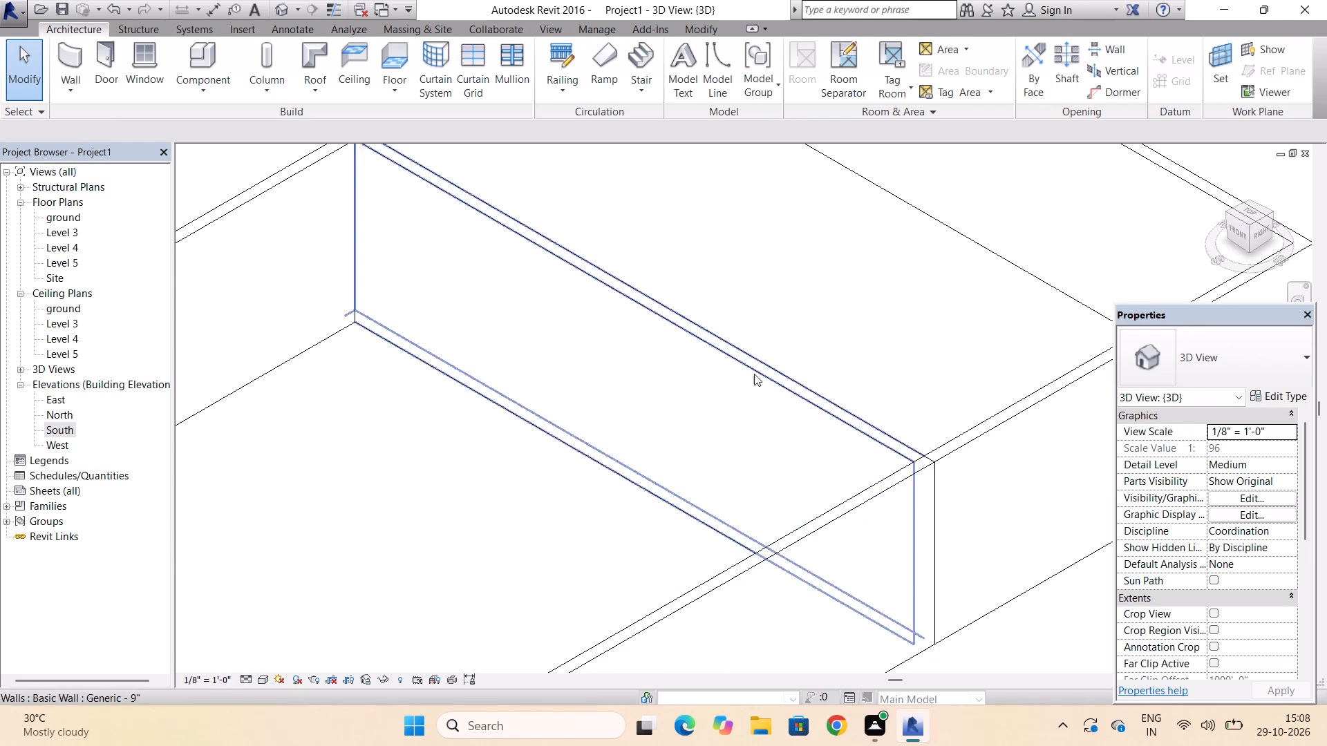
scroll(742, 376, "down", 11)
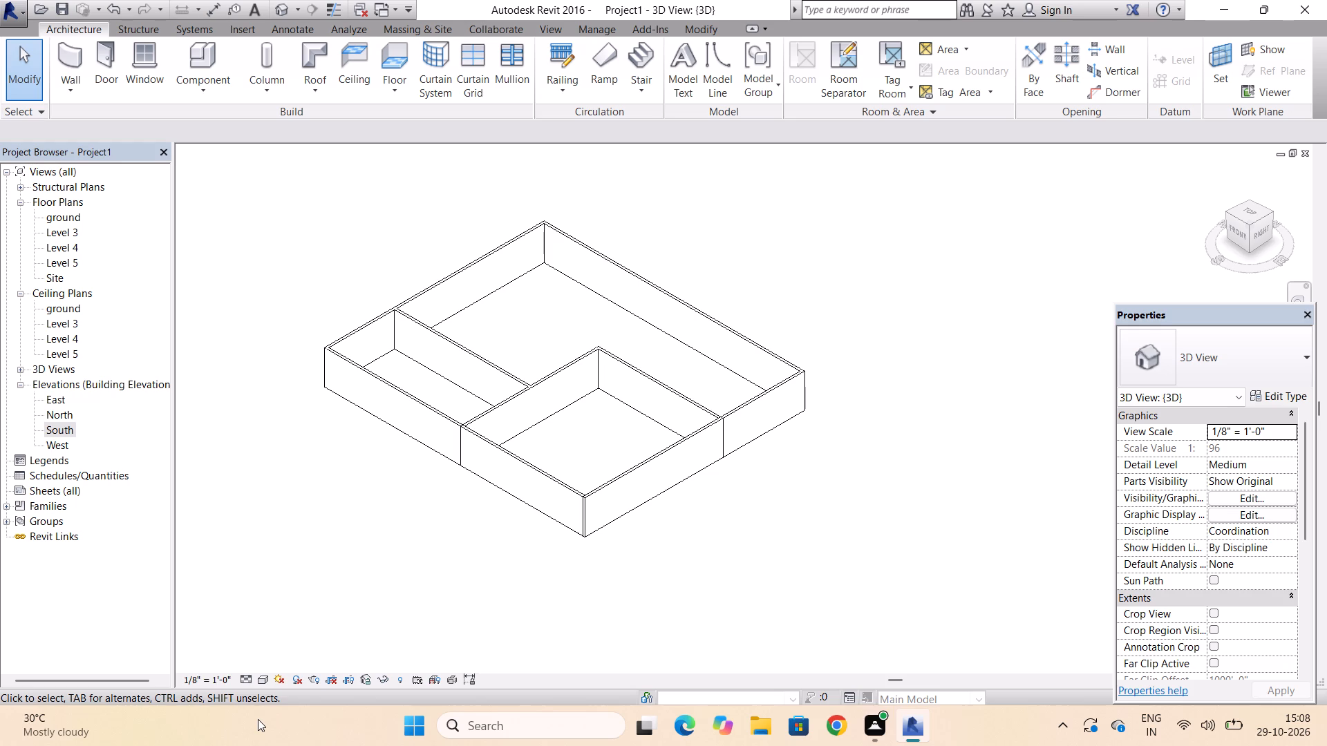
left_click(260, 676)
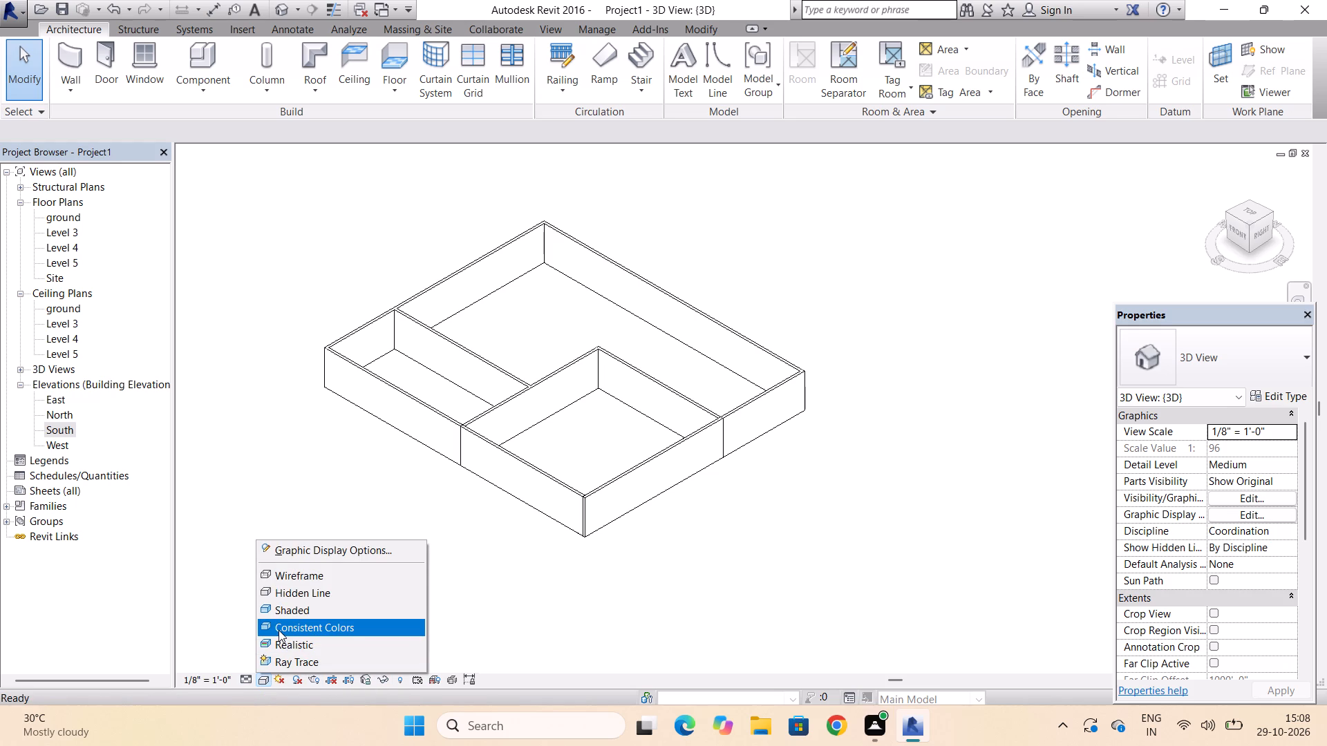
left_click(281, 650)
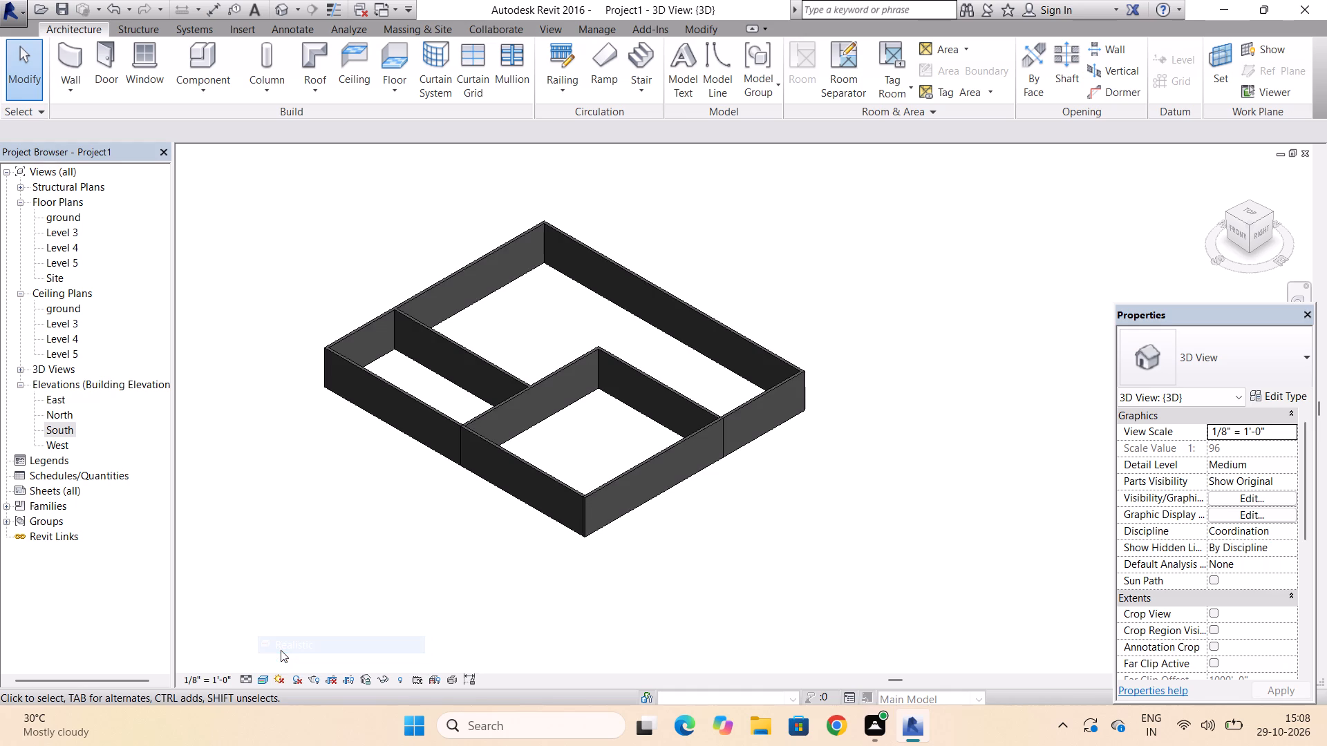
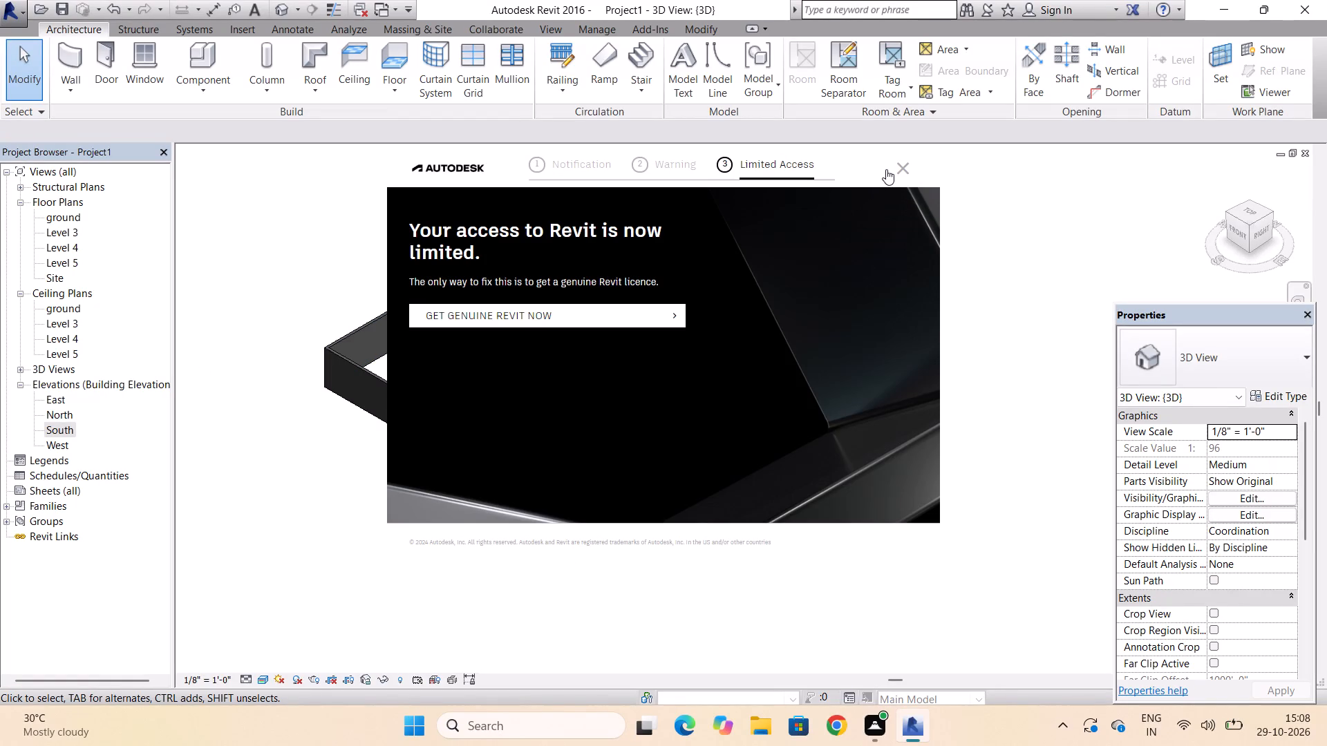
In the 3D view, delete the duplicate wall overlapping the eastern part of the south exterior wall.
left_click(901, 169)
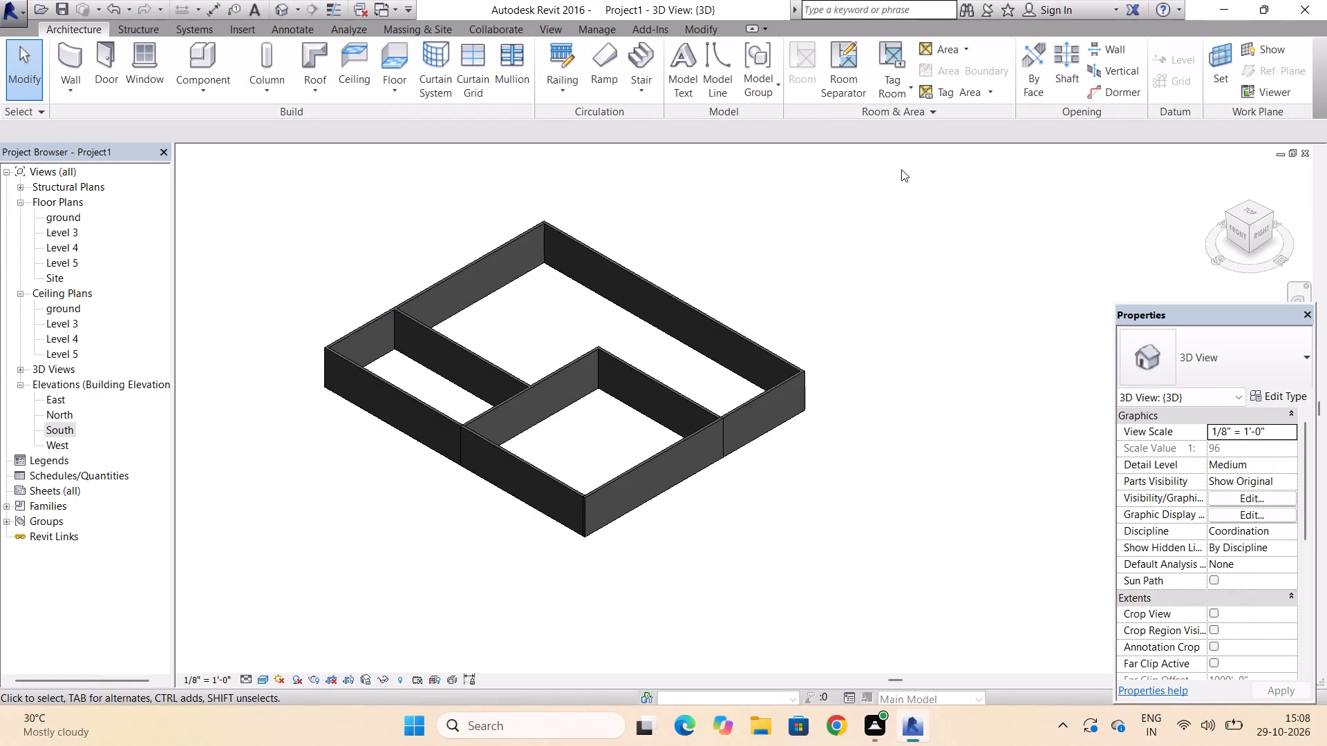
left_click(464, 460)
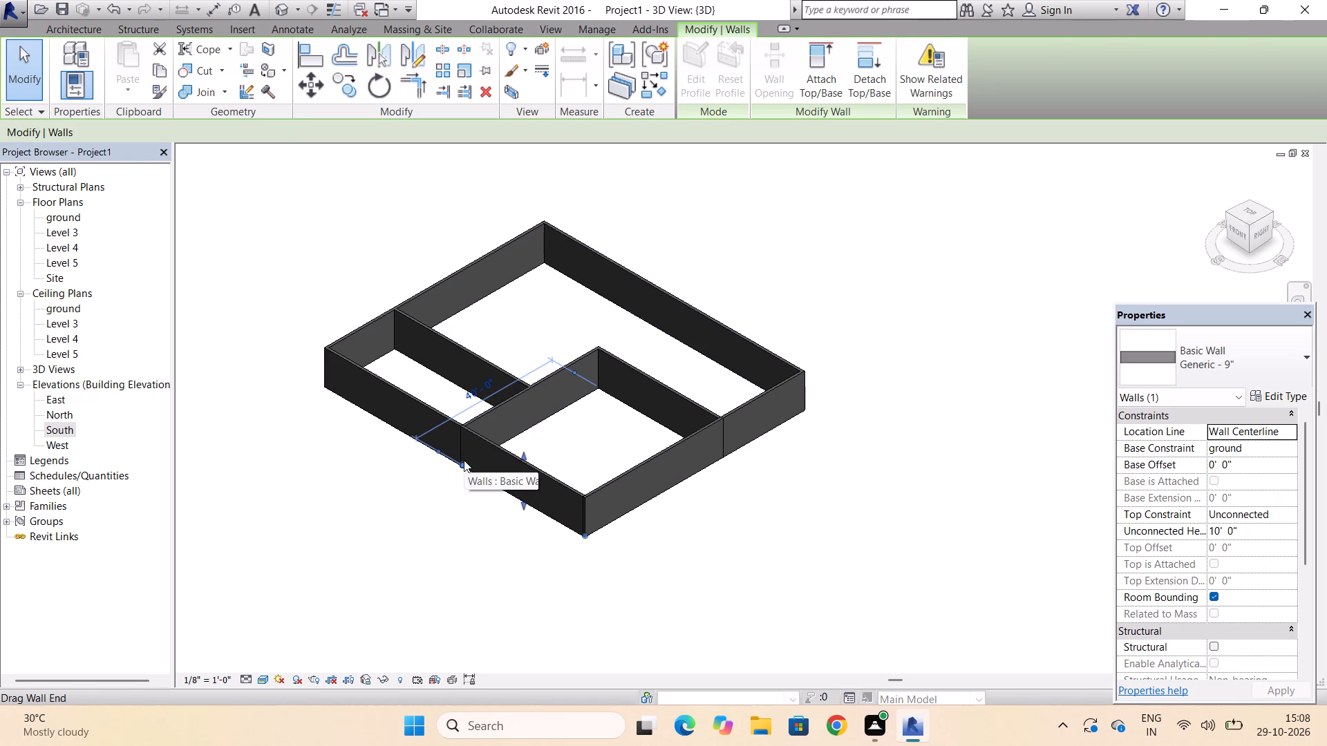
key("Delete")
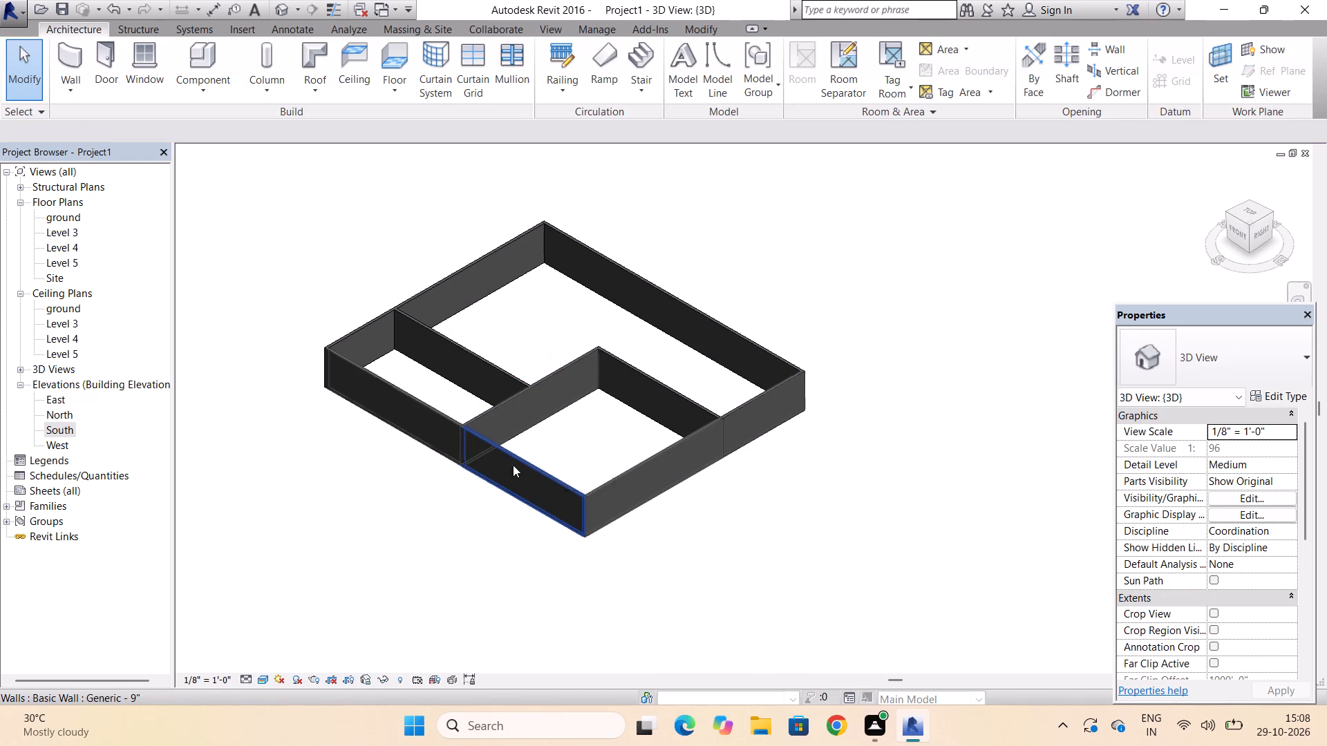
In the ground floor plan, adjust the south end of the interior wall between the west and east bays where it meets the south exterior wall.
left_click(457, 439)
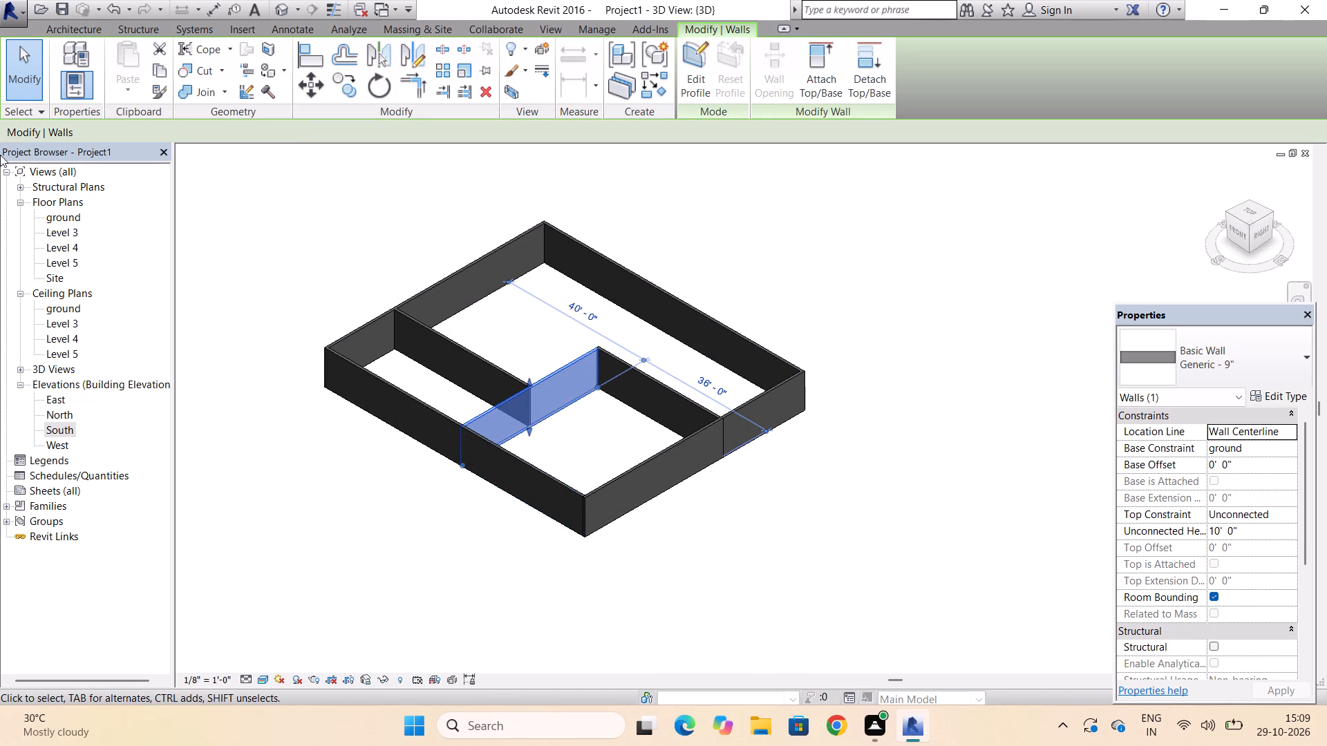
double_click(64, 219)
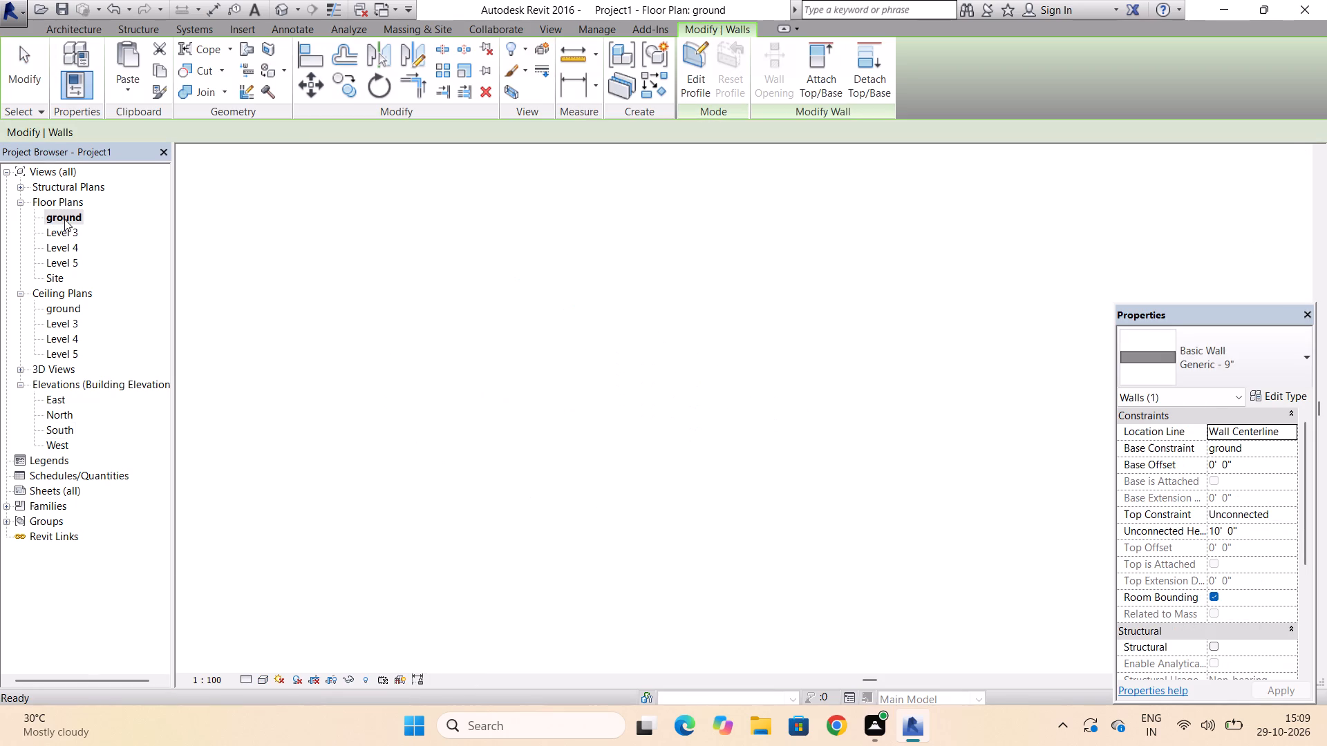
scroll(691, 470, "up", 7)
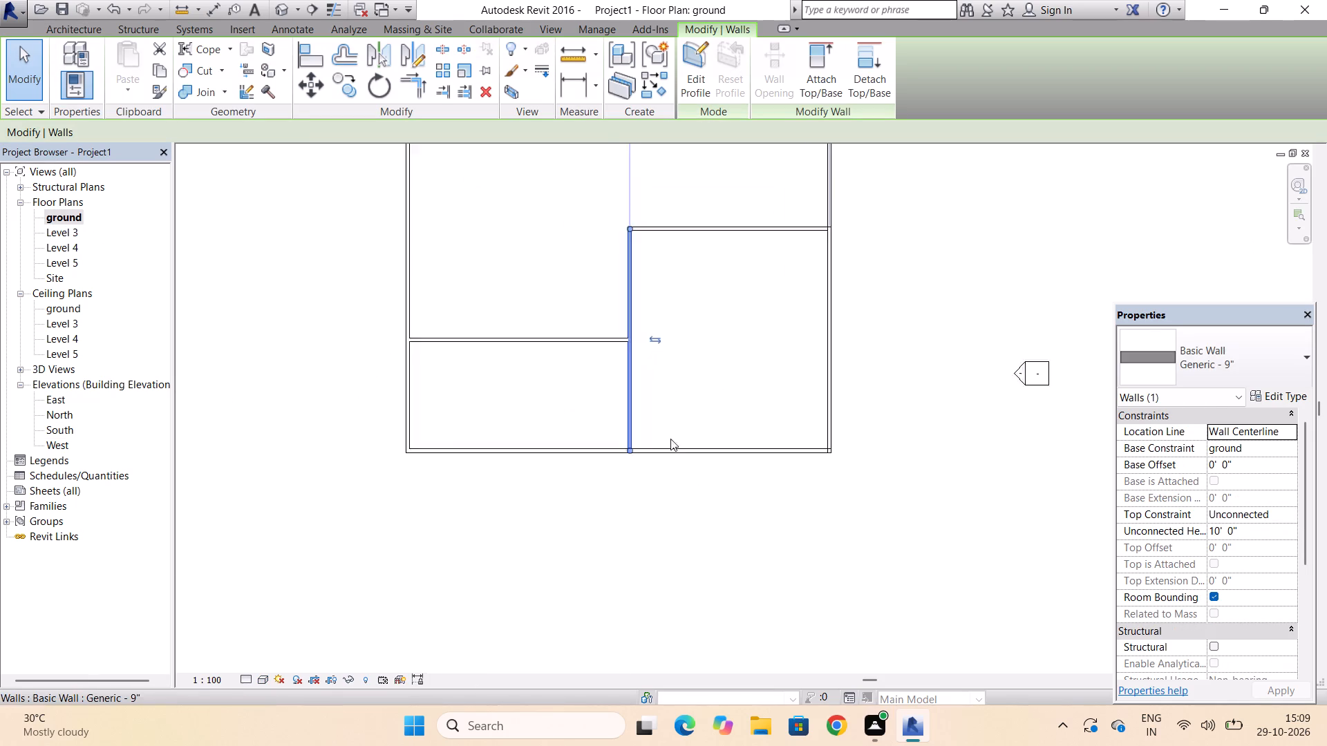
scroll(670, 439, "up", 5)
scroll(569, 462, "up", 6)
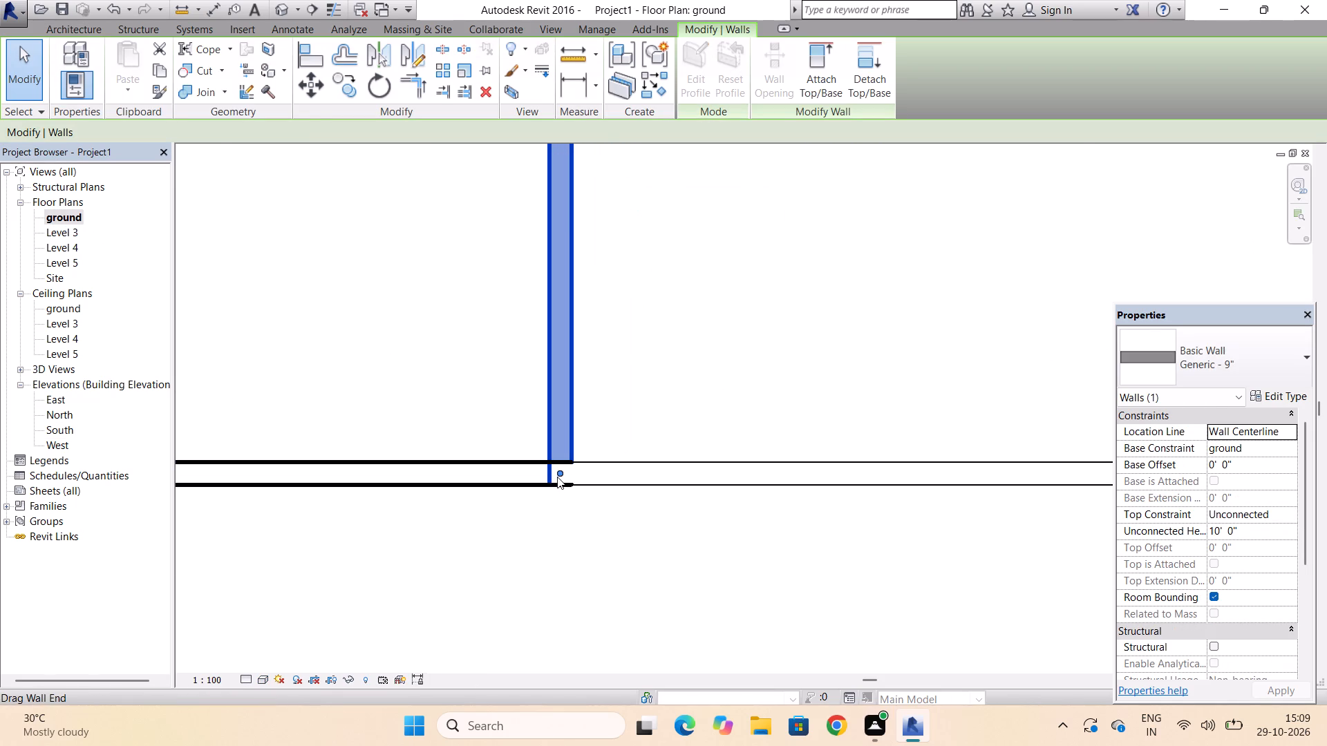
left_click_drag(558, 470, 563, 461)
left_click(563, 461)
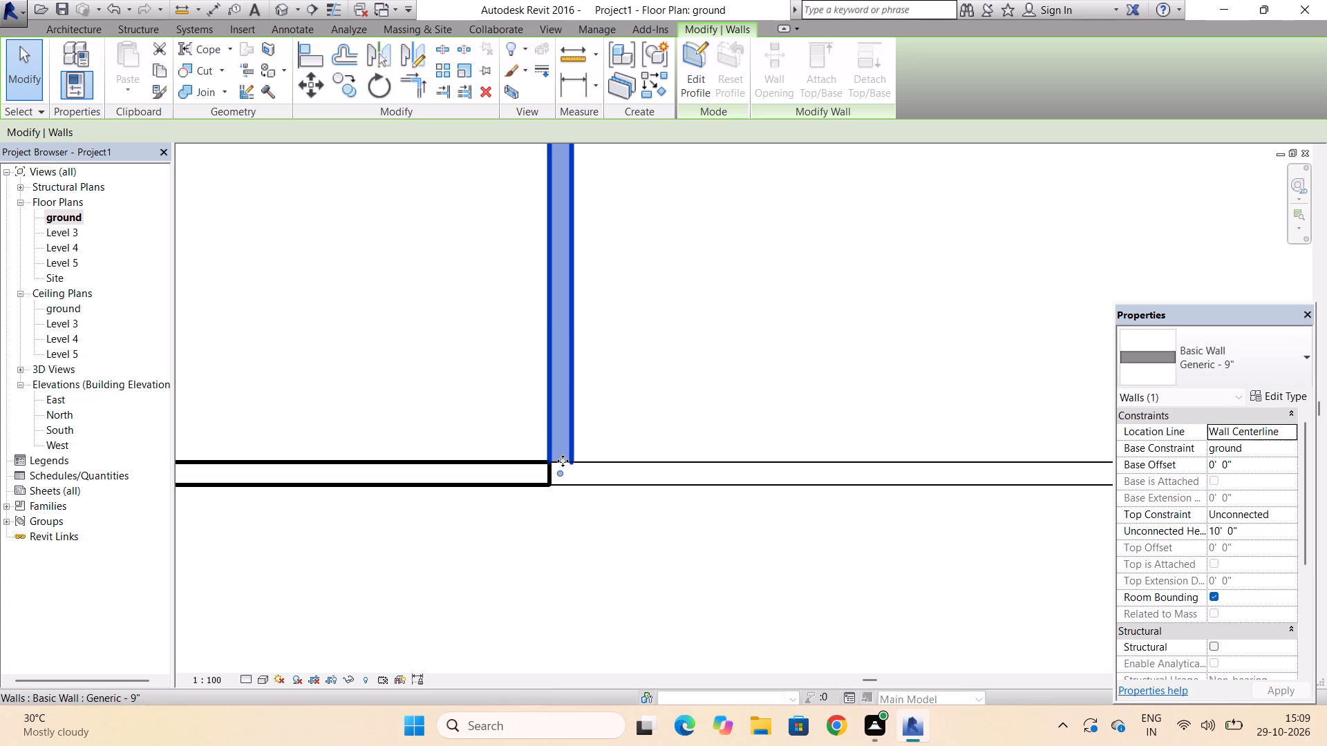
scroll(546, 493, "down", 6)
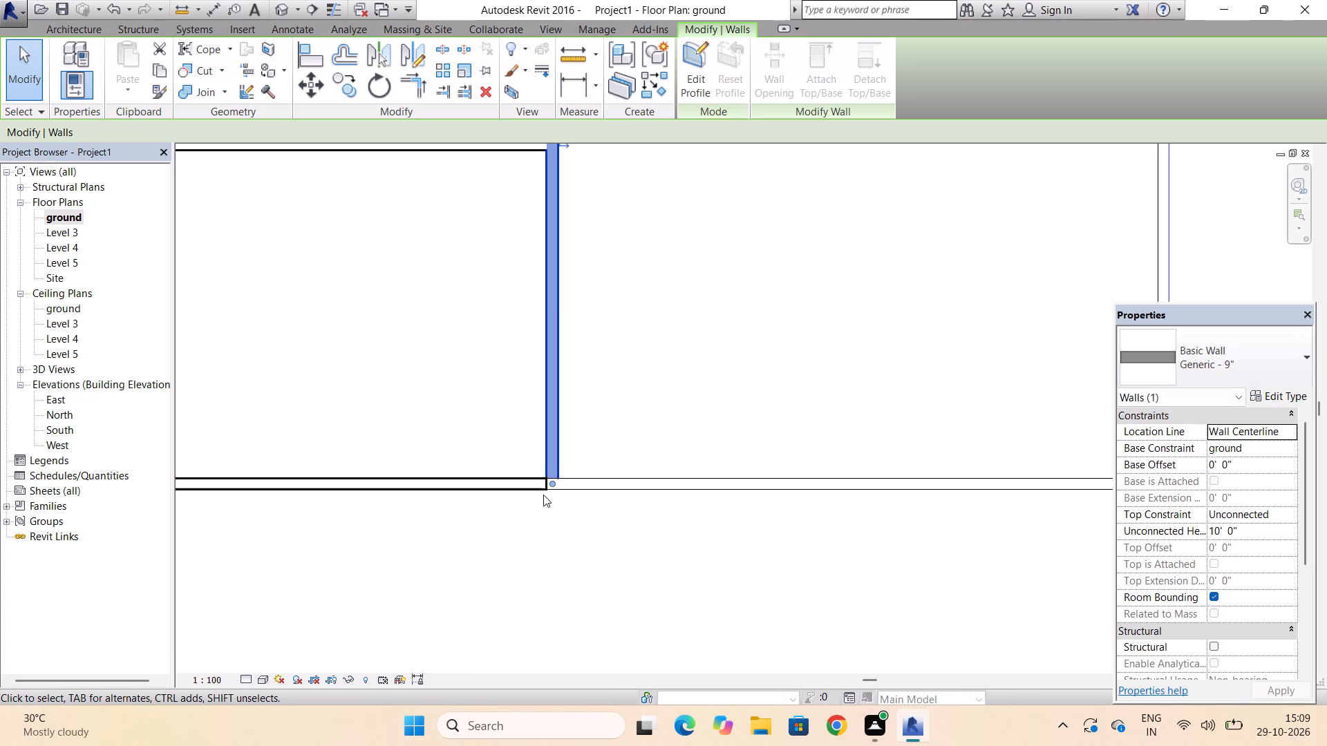
scroll(543, 495, "down", 3)
scroll(543, 495, "up", 3)
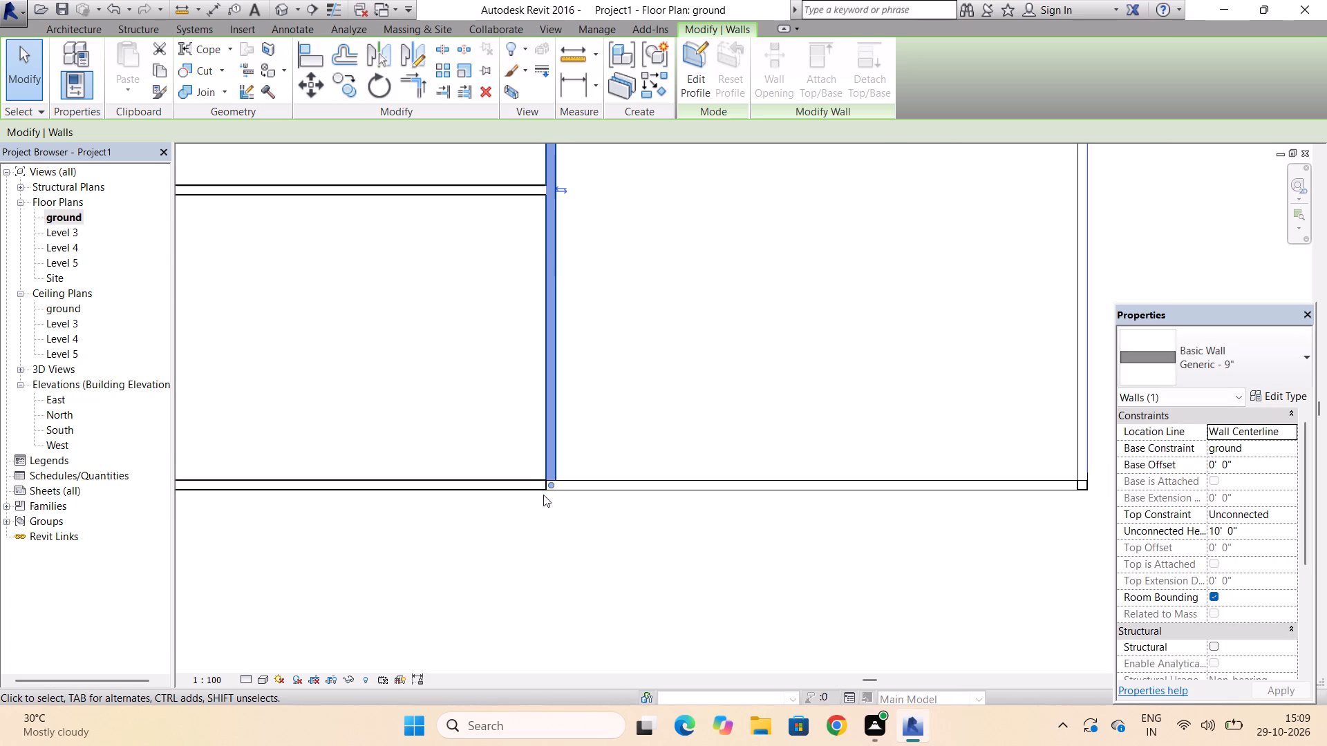
key("Escape")
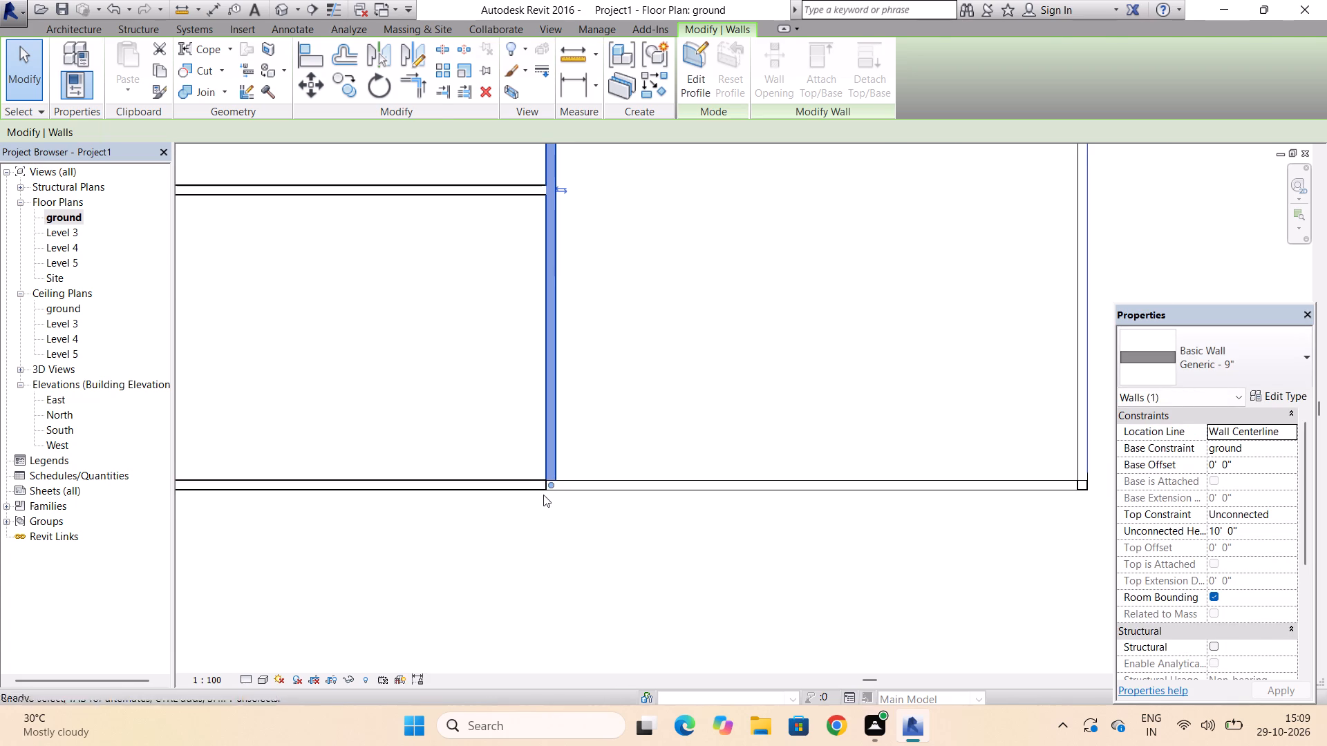
key("Escape")
key("Escape")
key("Escape")
key("Escape")
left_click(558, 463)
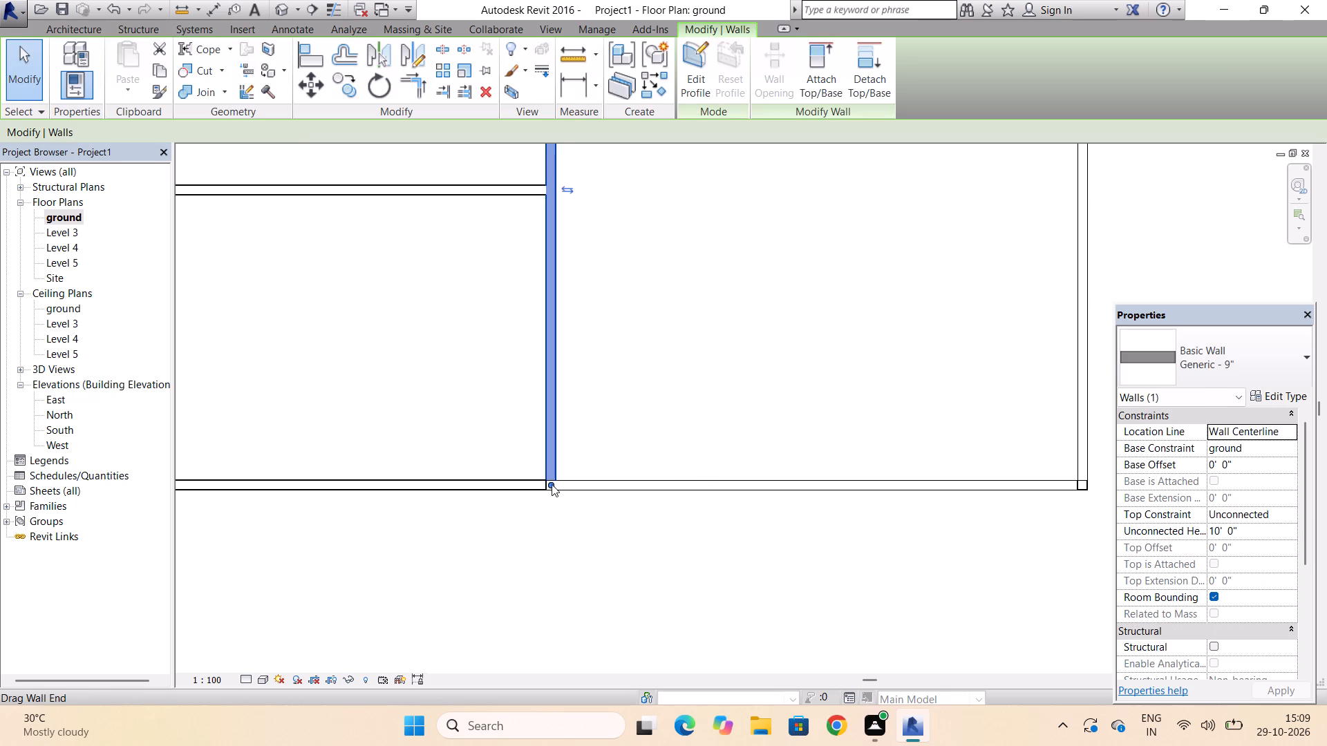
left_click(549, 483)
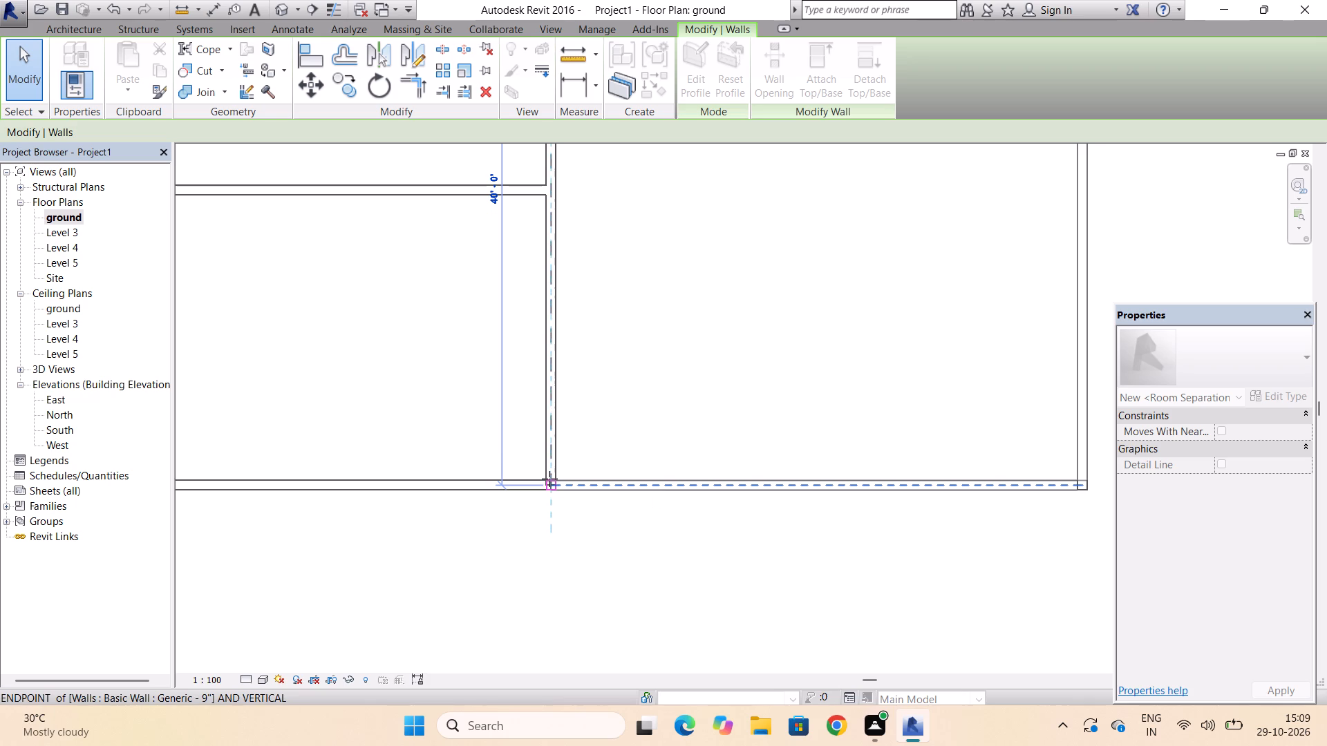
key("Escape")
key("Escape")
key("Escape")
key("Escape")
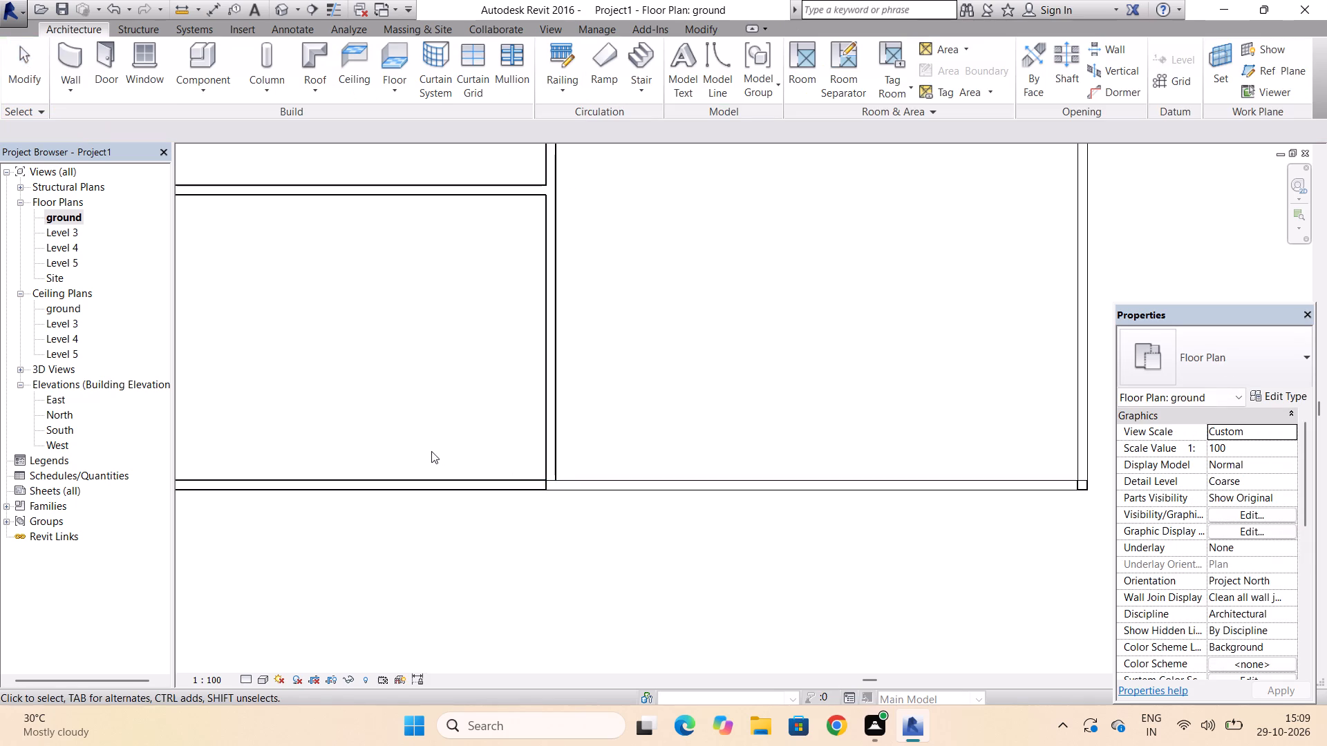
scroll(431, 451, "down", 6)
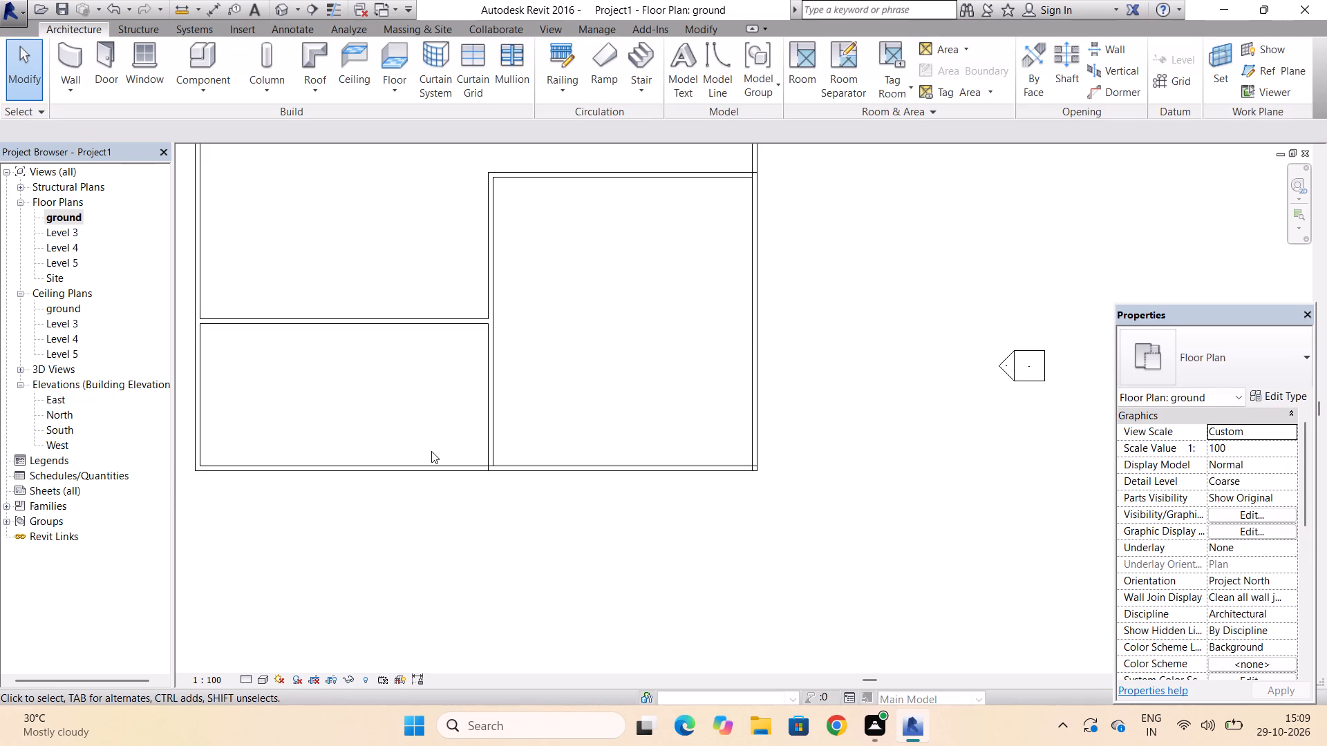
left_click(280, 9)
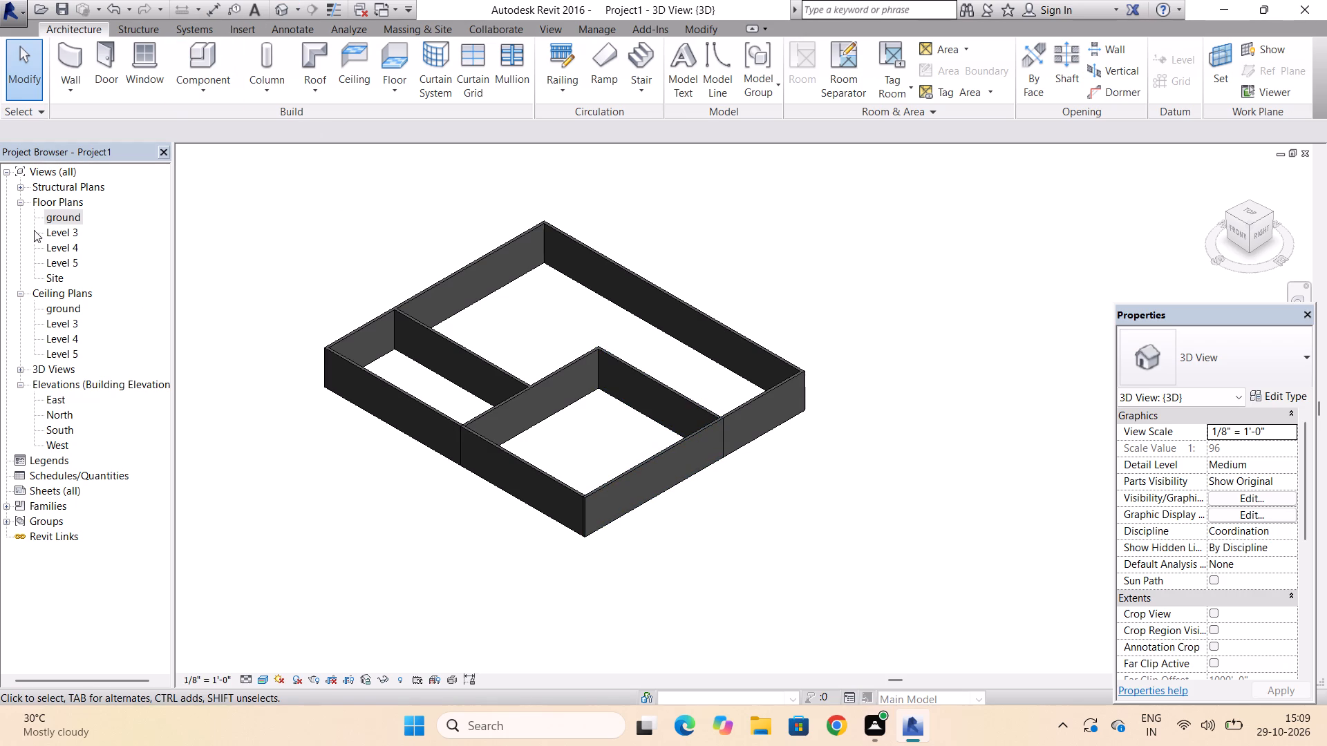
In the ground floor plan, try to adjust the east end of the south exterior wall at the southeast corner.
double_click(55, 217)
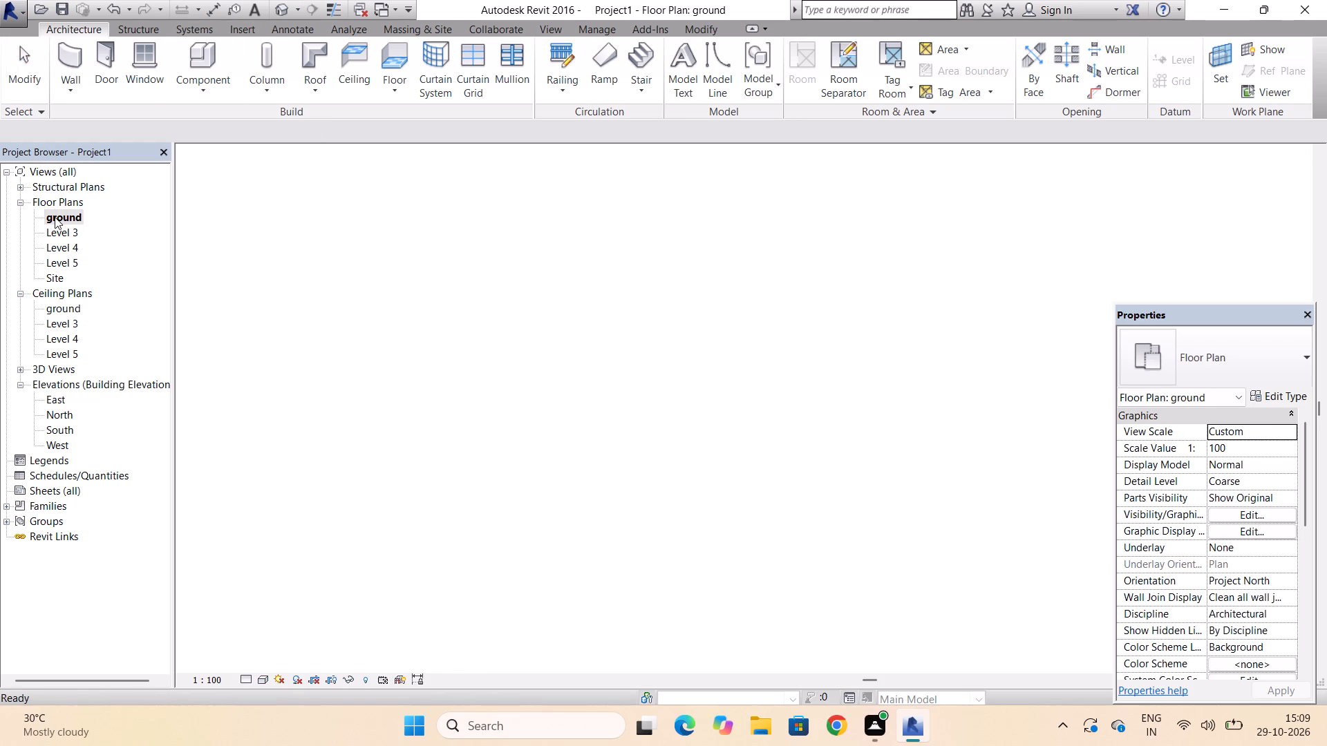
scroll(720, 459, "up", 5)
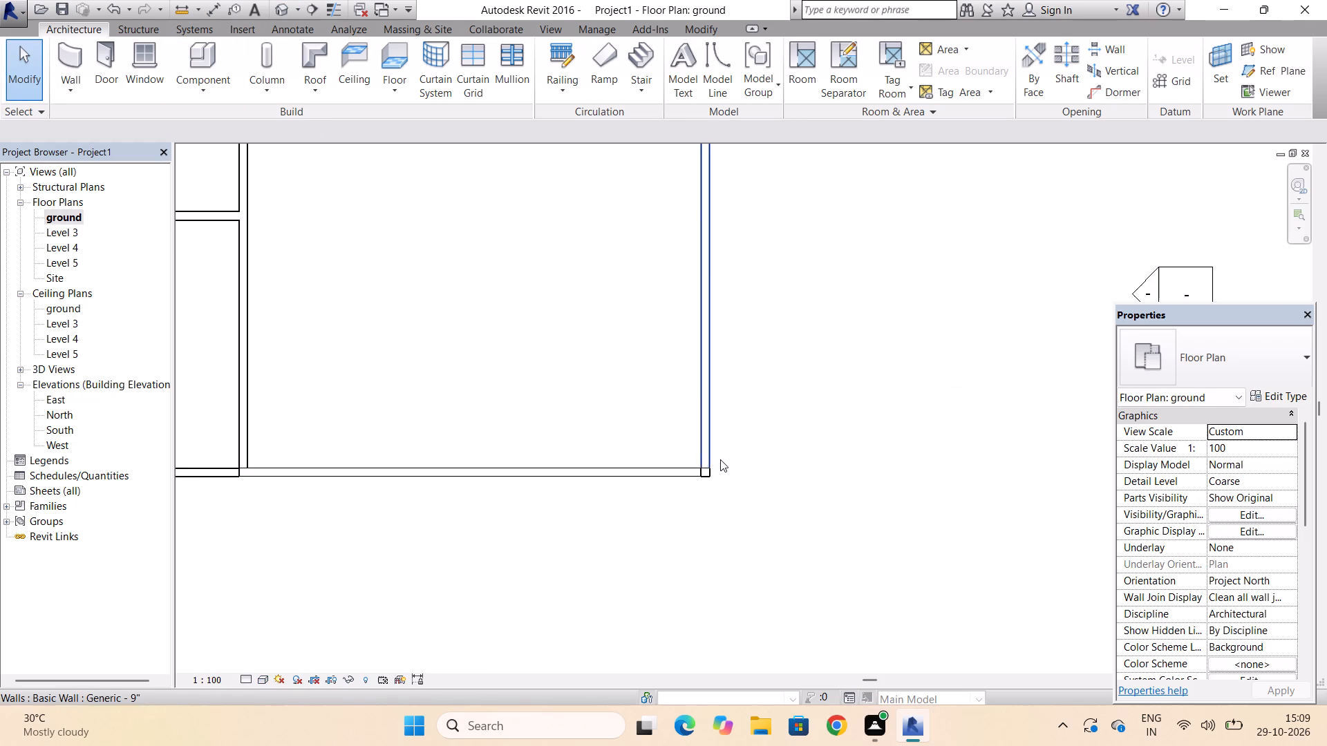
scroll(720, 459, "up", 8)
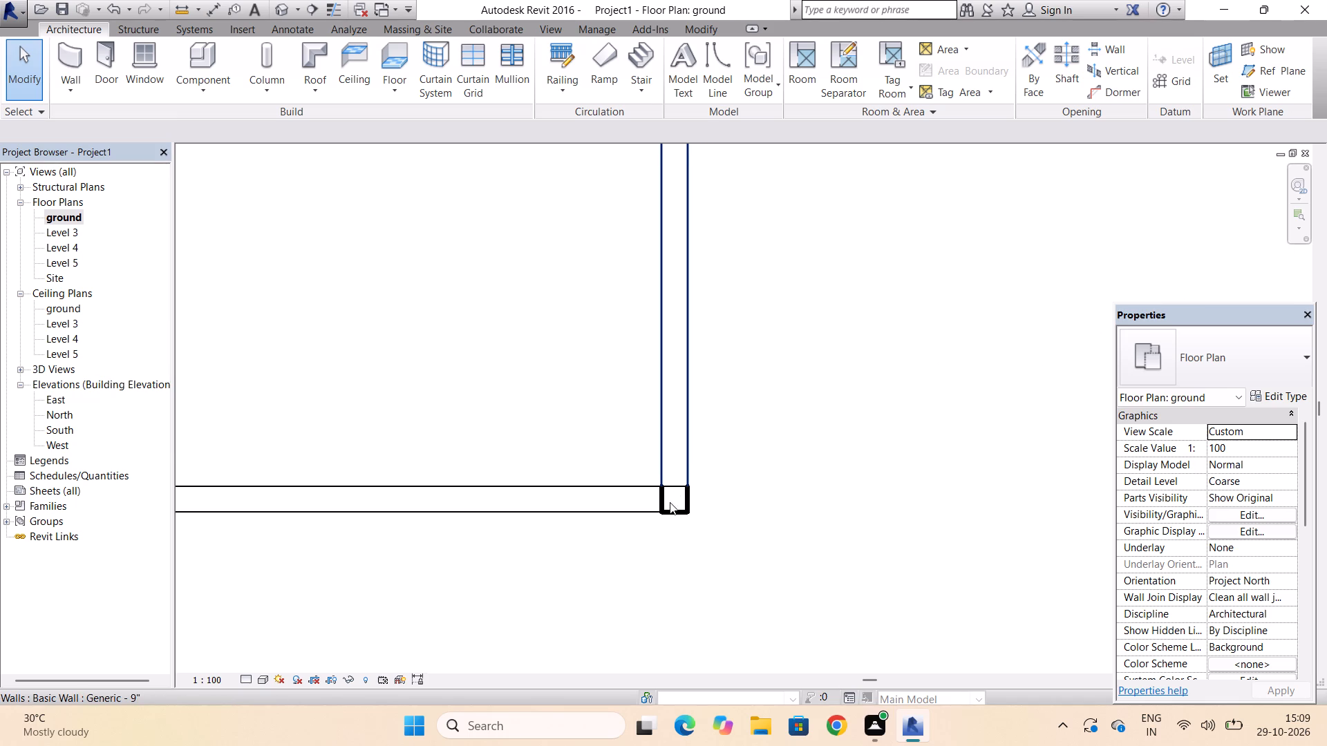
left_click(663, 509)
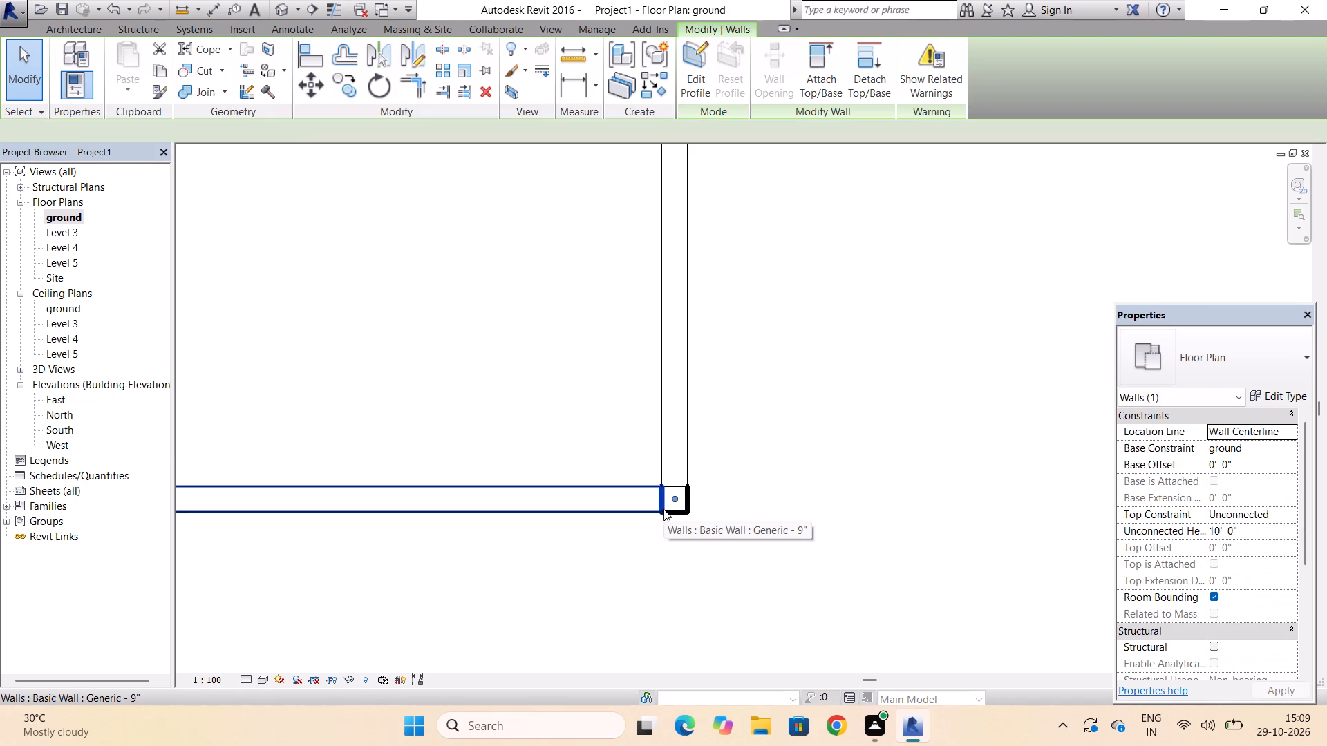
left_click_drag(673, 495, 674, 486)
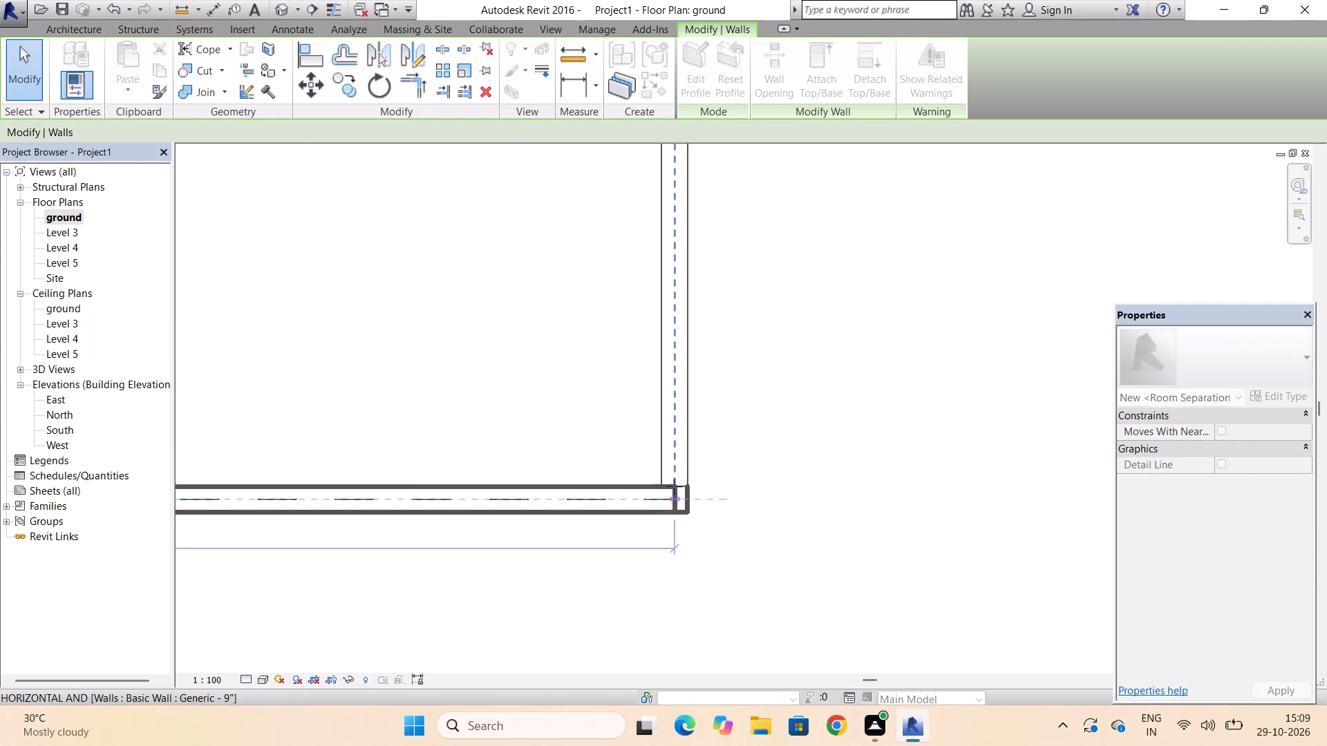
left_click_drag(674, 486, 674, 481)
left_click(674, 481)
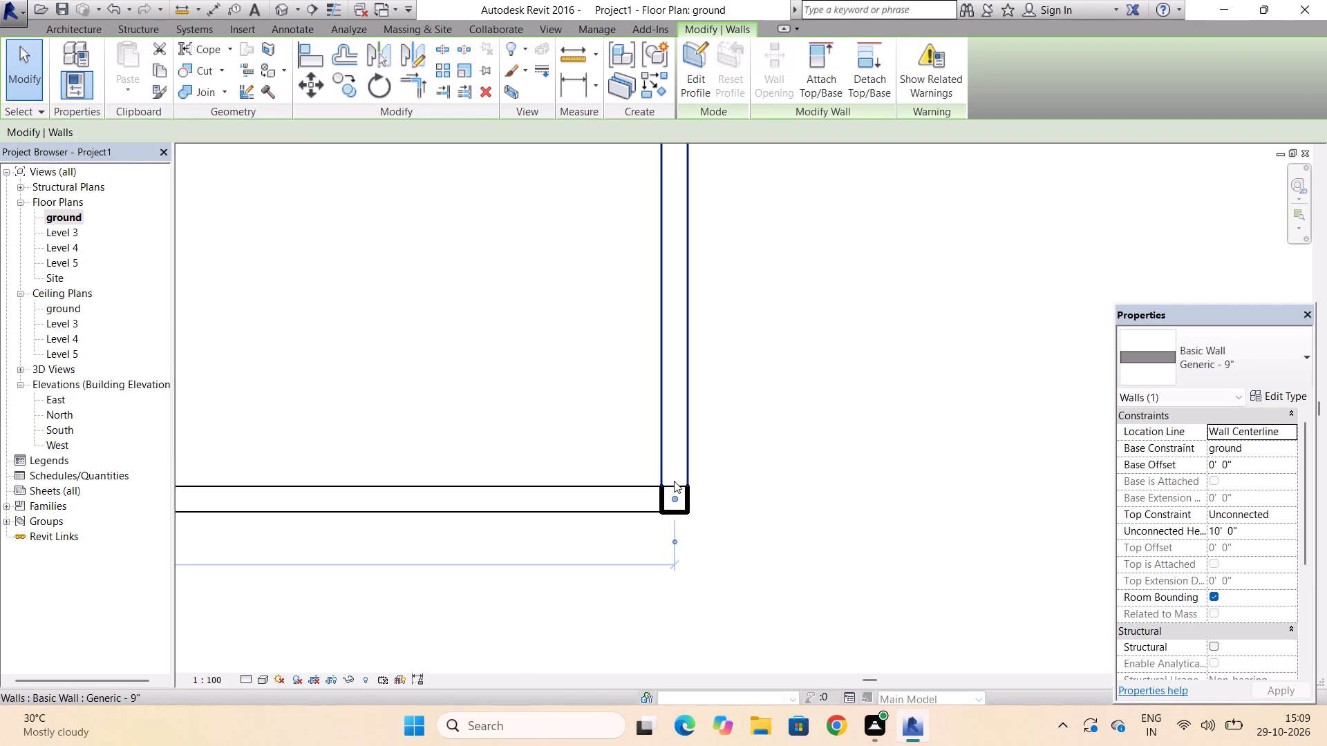
Delete the duplicate wall overlapping the east exterior wall at the southeast corner.
left_click(662, 447)
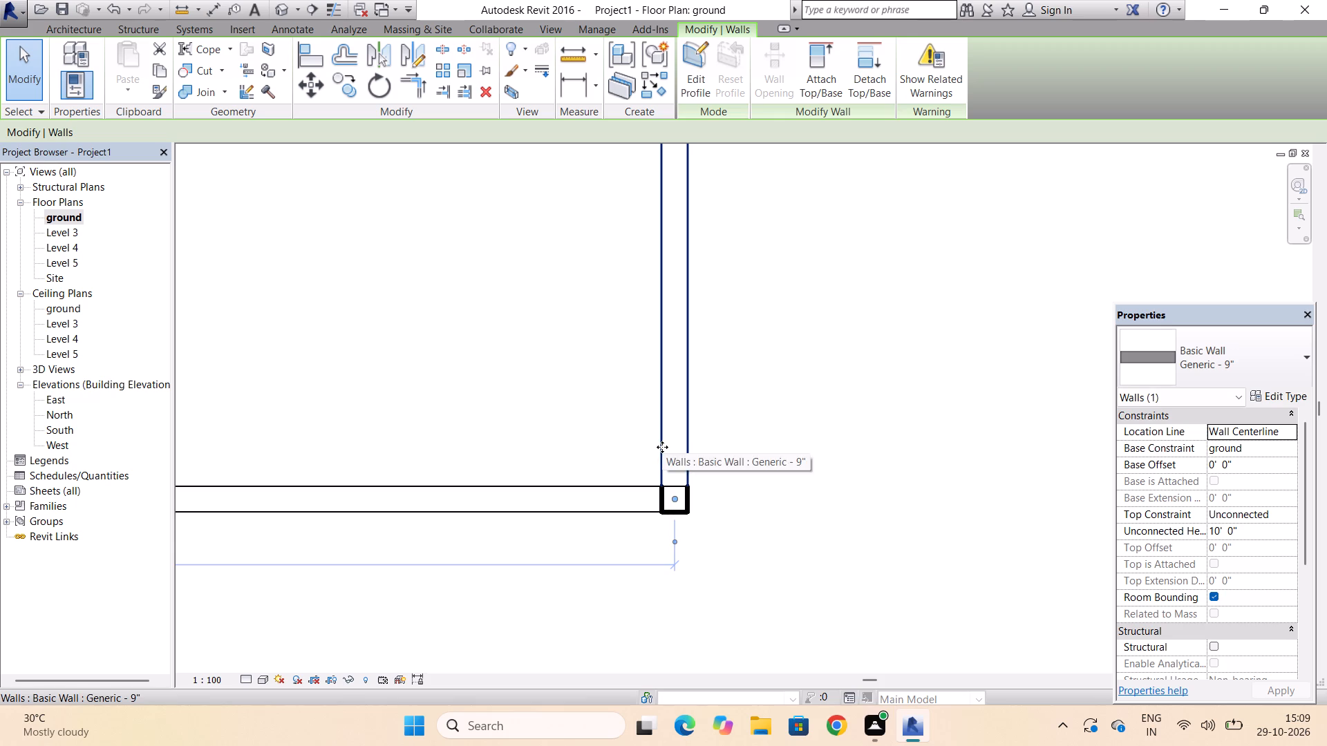
key("Delete")
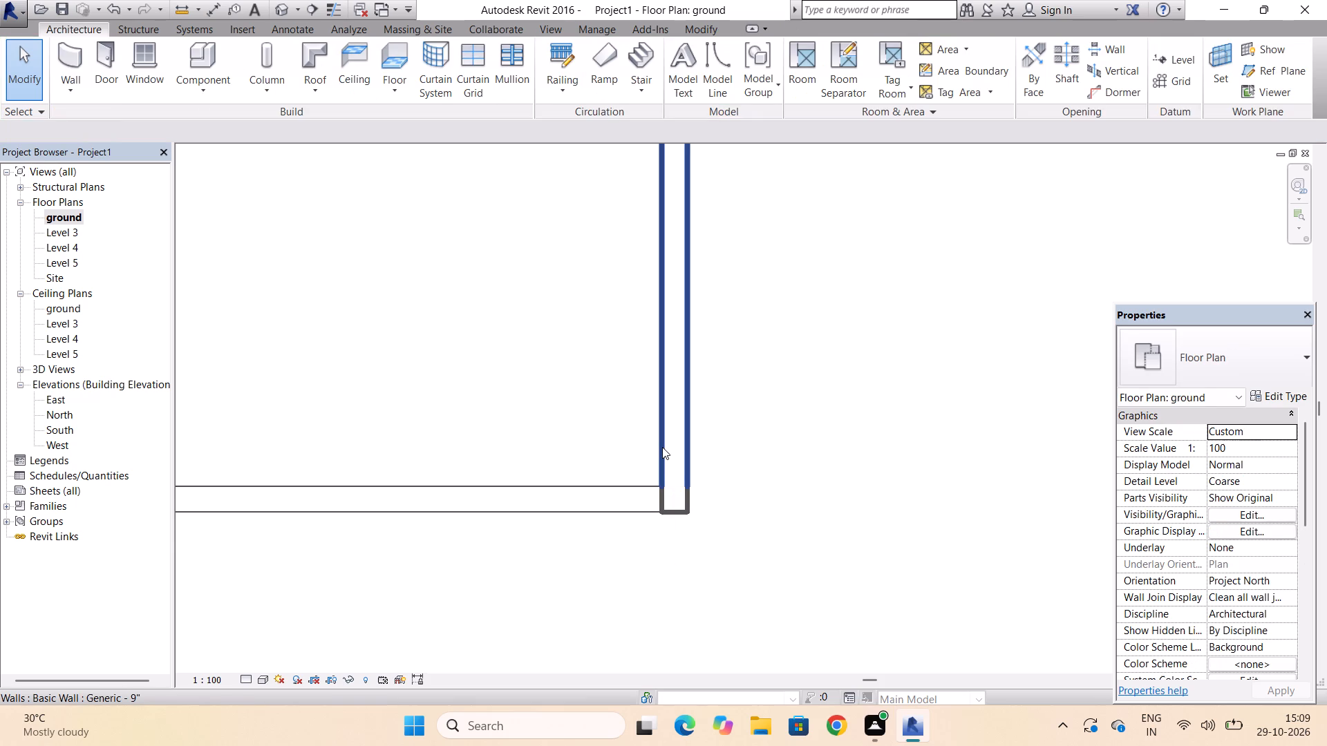
key("Delete")
key("Delete")
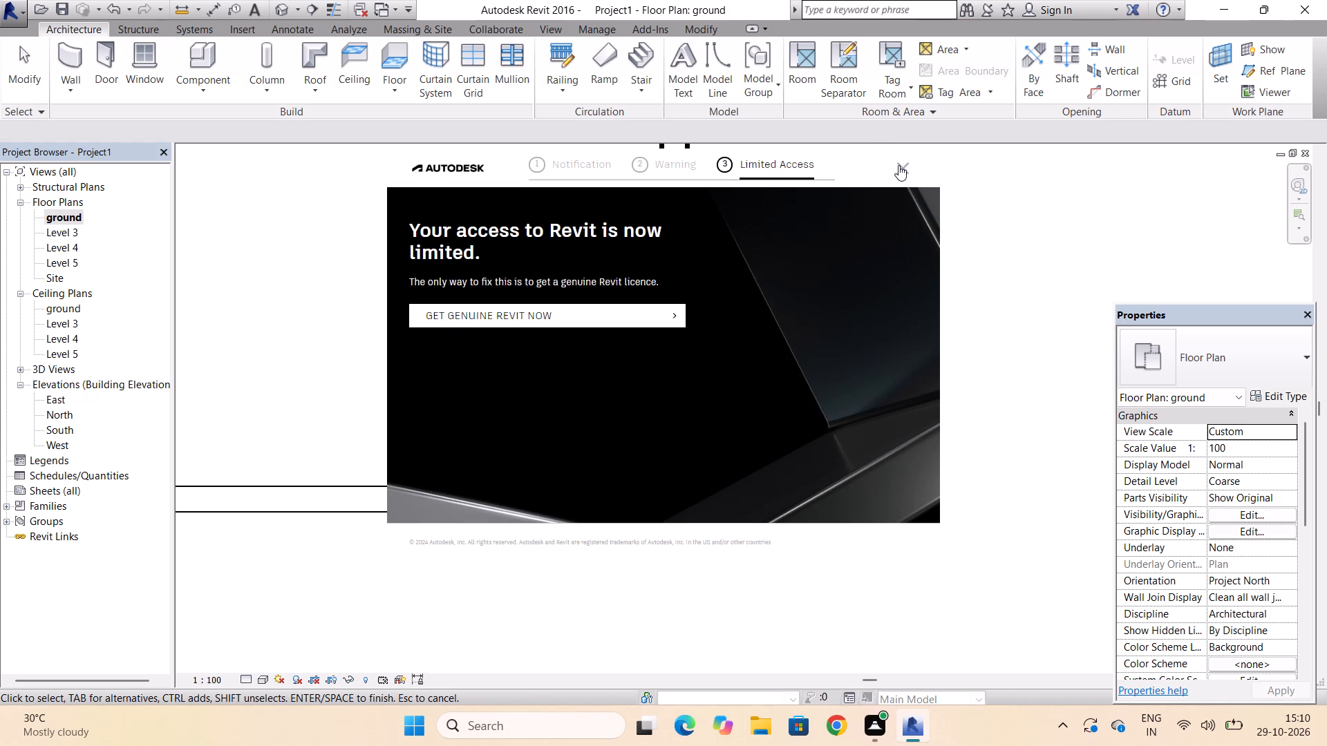
left_click(898, 165)
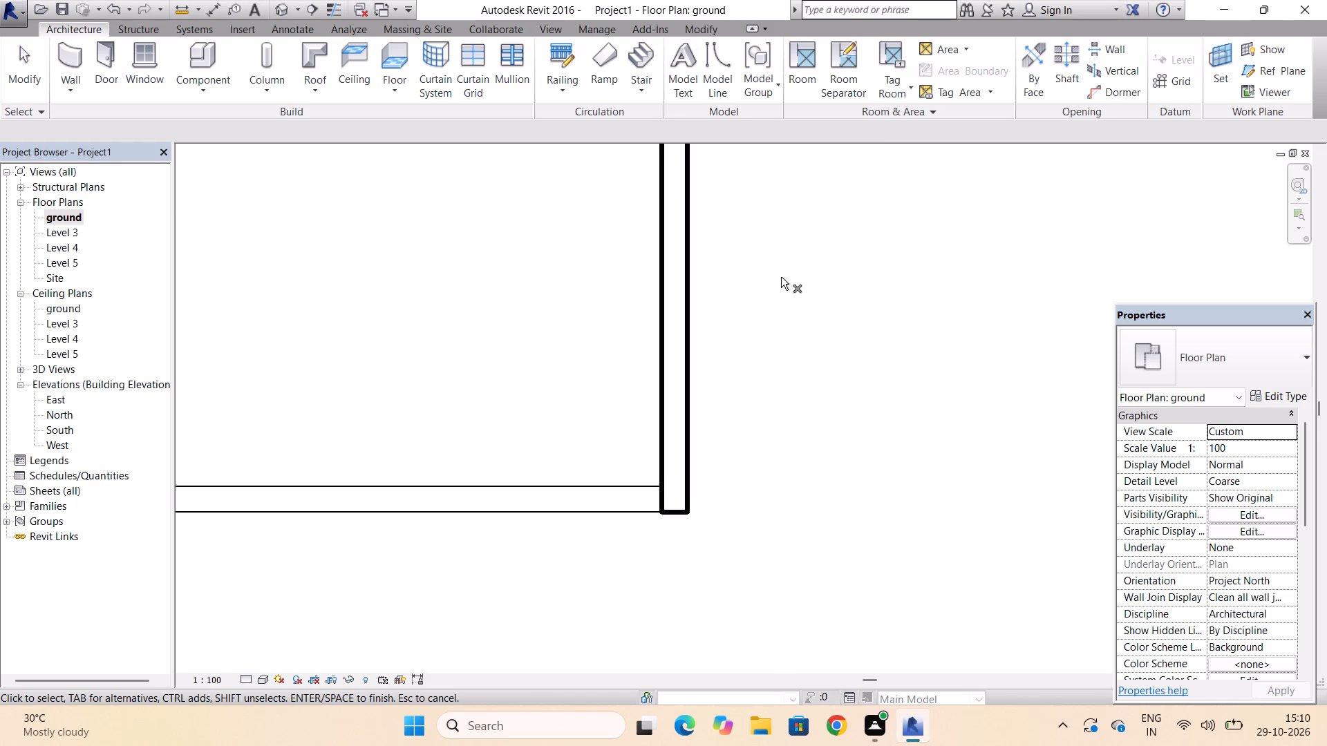
scroll(764, 312, "down", 3)
scroll(717, 412, "down", 9)
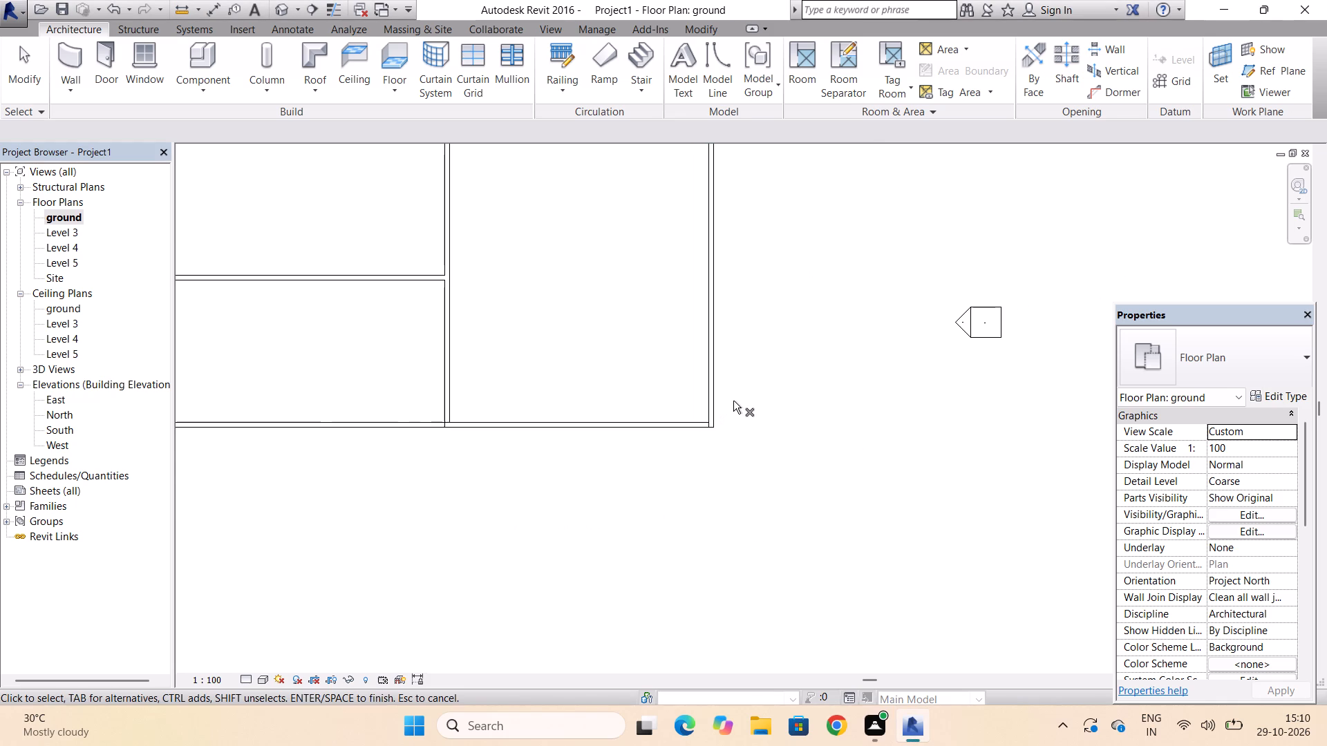
key("Escape")
key("Escape")
left_click(744, 372)
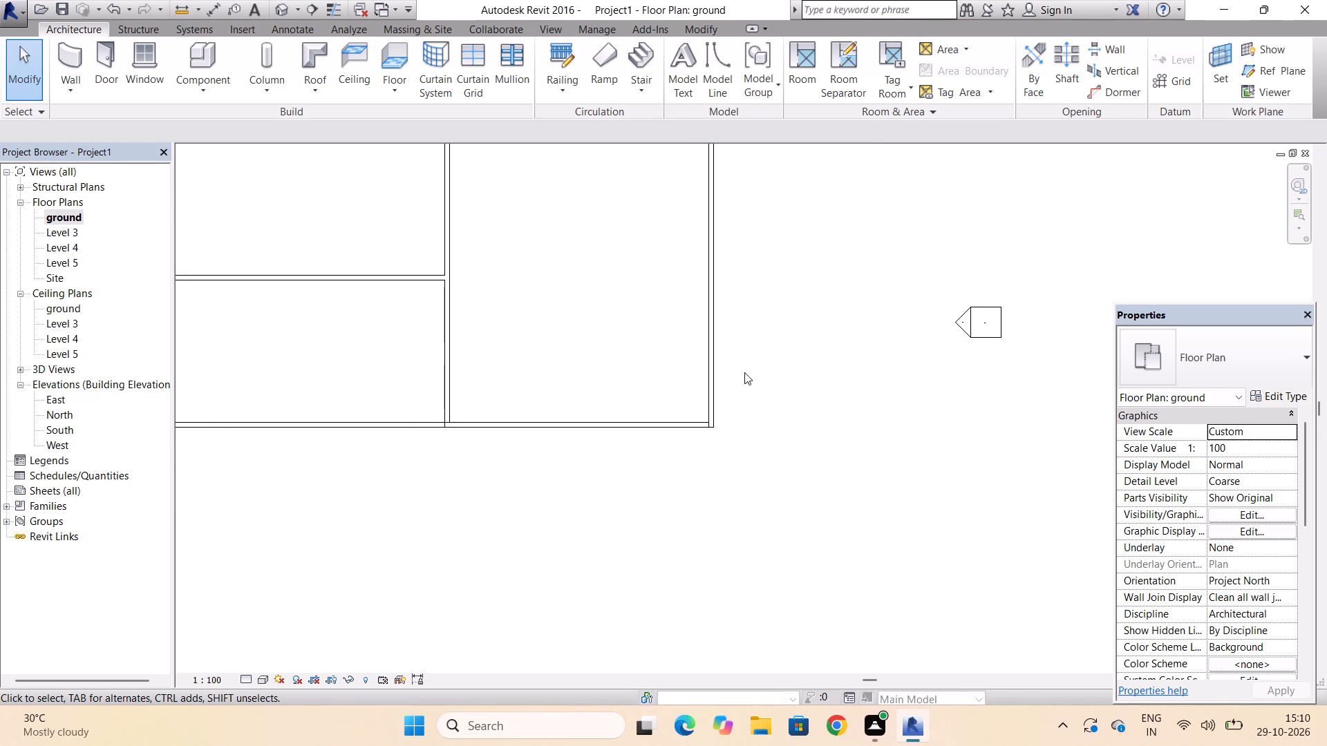
Pull the south end of the east exterior wall back to about 0'-9" from the south exterior wall.
scroll(715, 430, "up", 11)
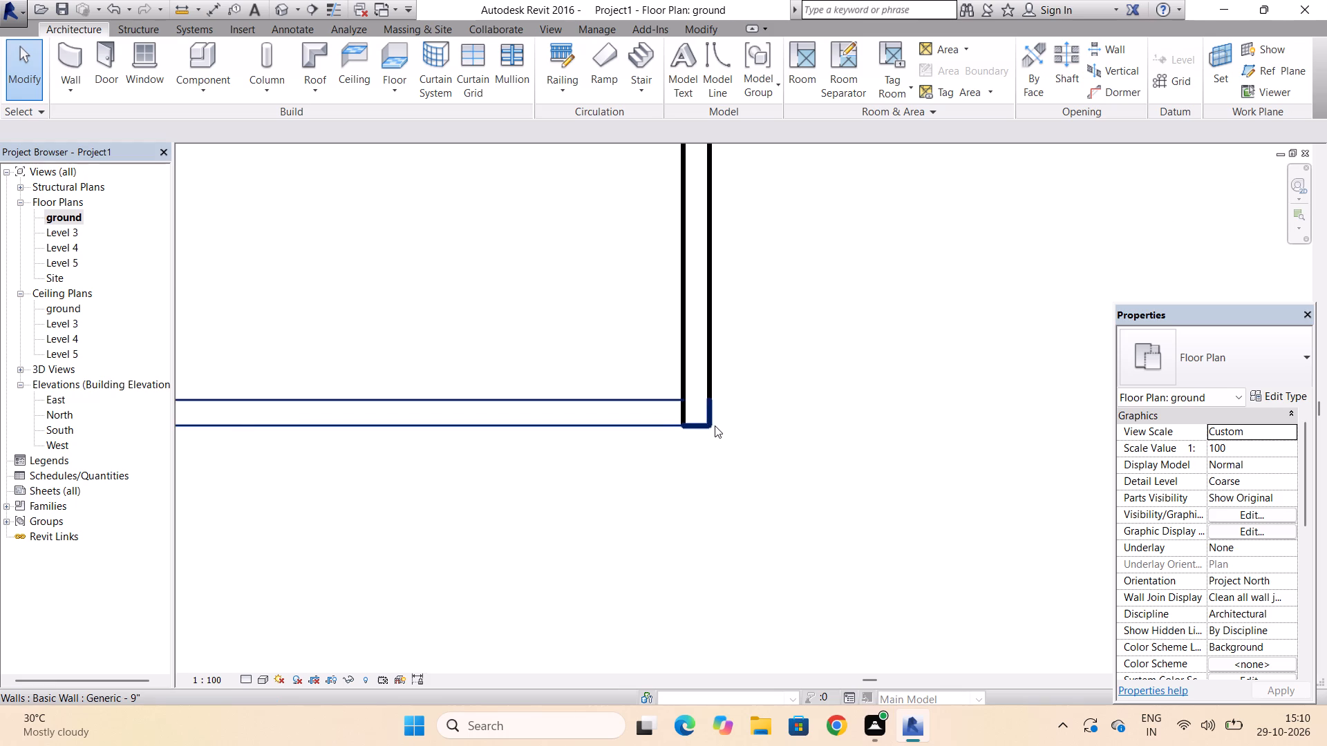
scroll(715, 425, "up", 4)
key("Escape")
key("Escape")
key("Escape")
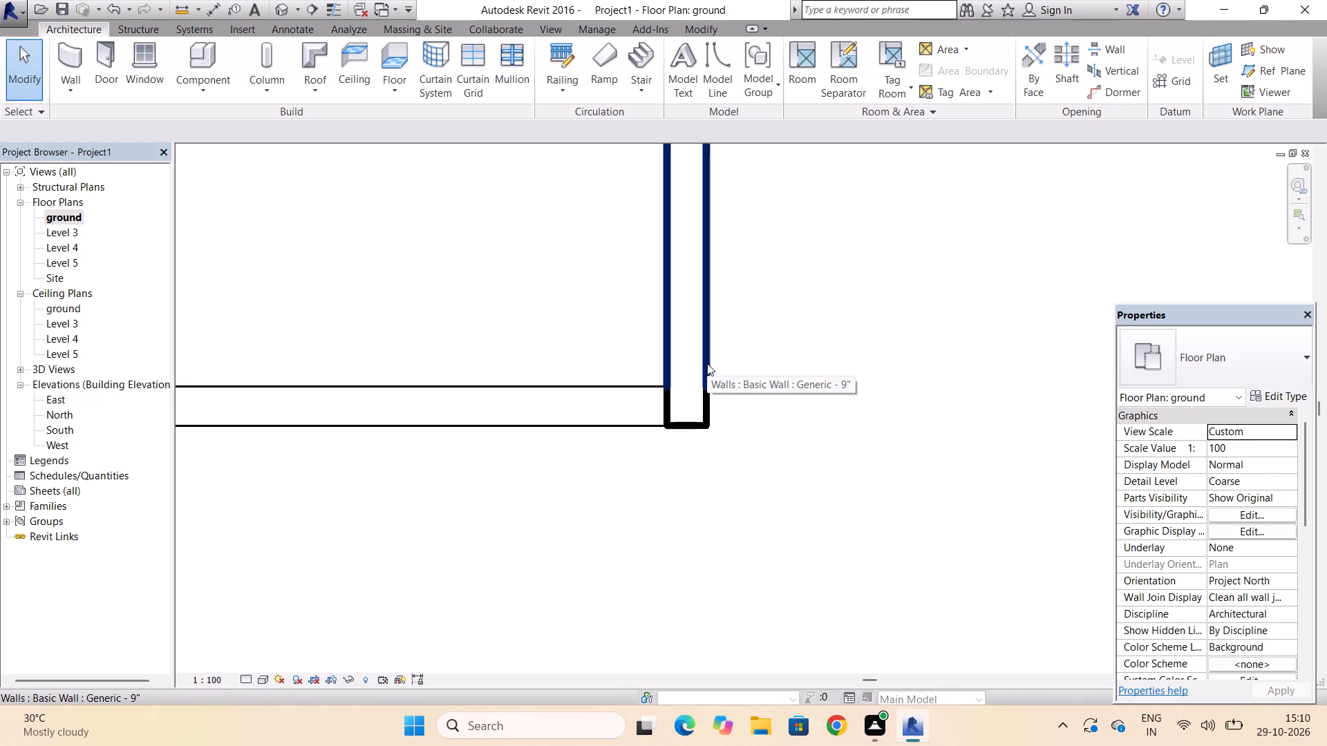
left_click(707, 363)
left_click_drag(687, 403, 682, 363)
left_click(682, 363)
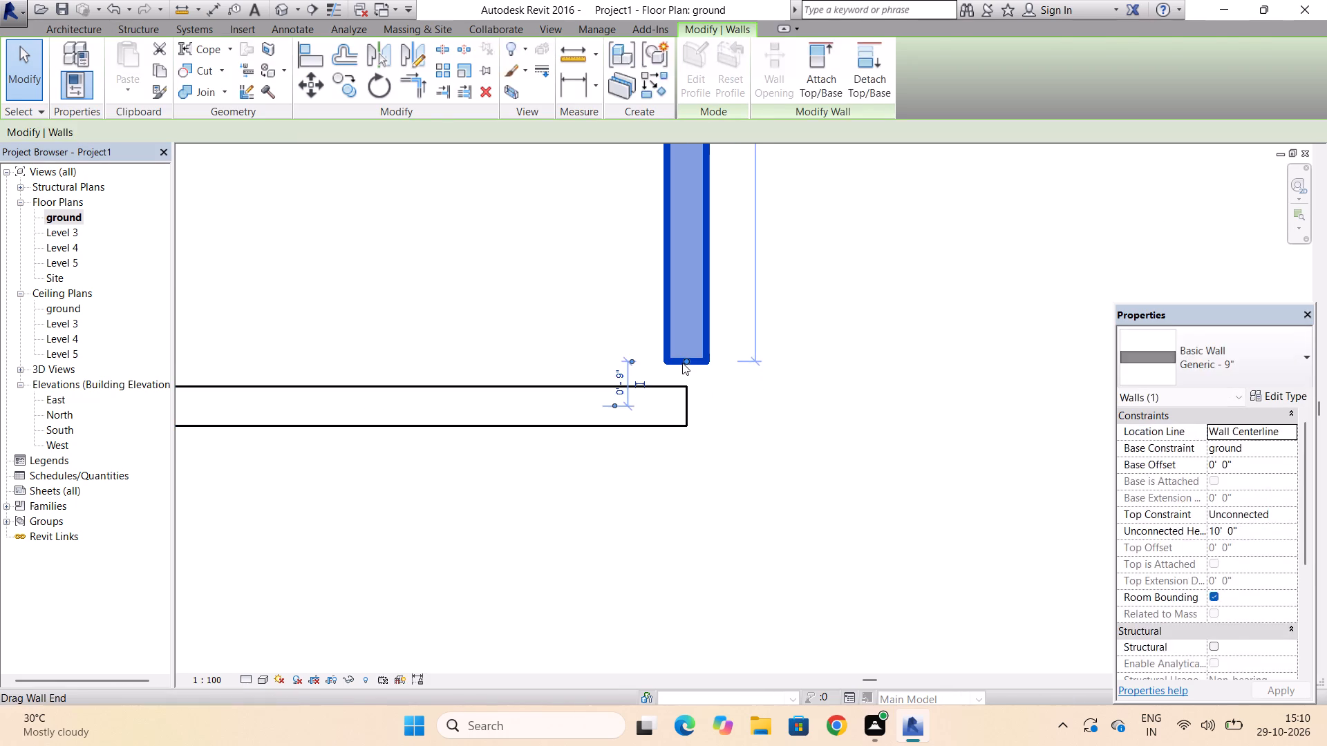
key("Escape")
key("Escape")
key("Escape")
key("Escape")
key("Escape")
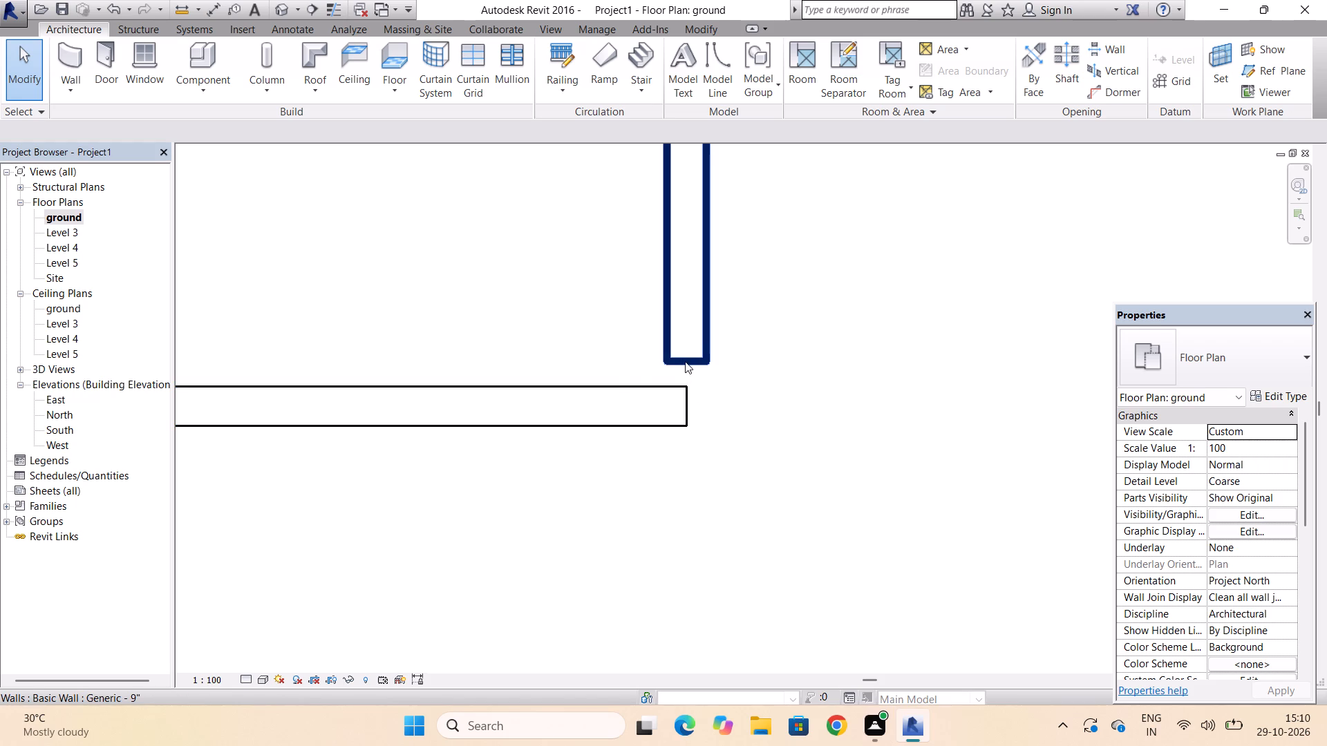
Extend the south end of the east exterior wall to rejoin the south exterior wall at the southeast corner.
left_click(685, 361)
left_click_drag(685, 358, 685, 379)
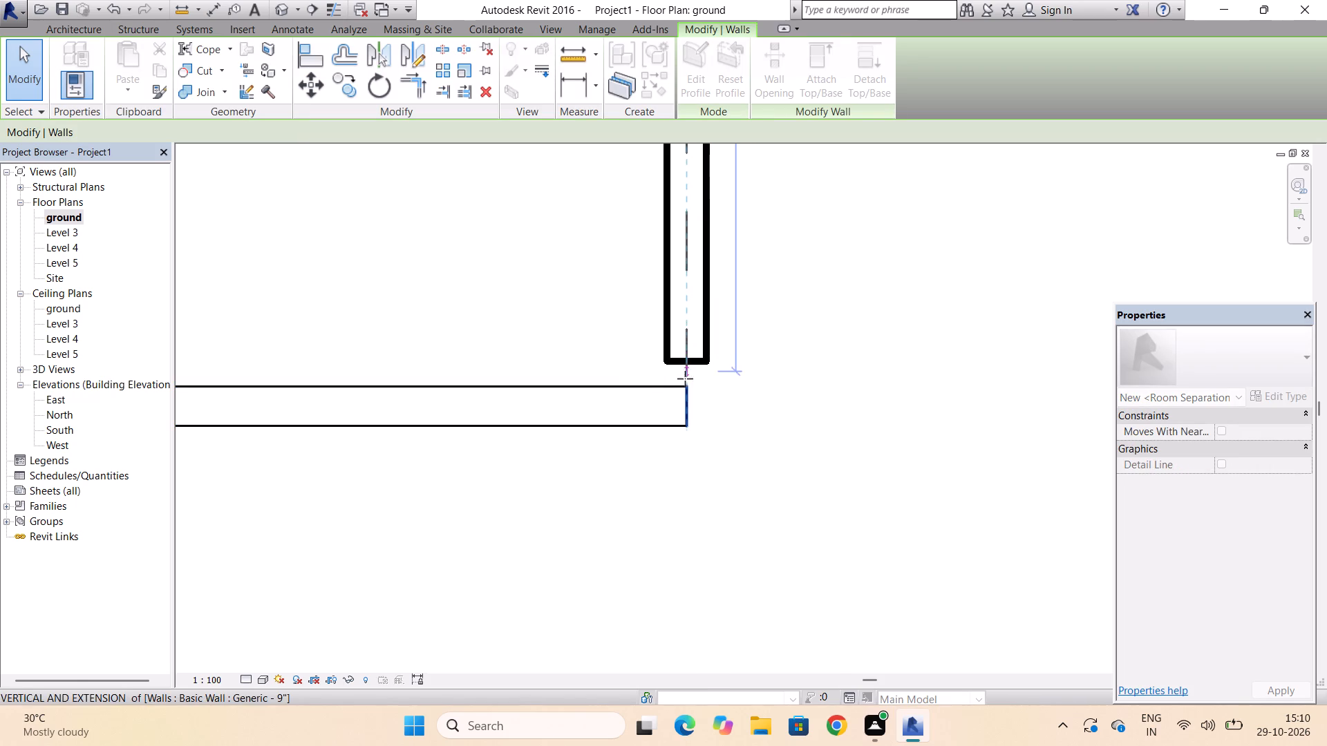
left_click_drag(685, 379, 684, 425)
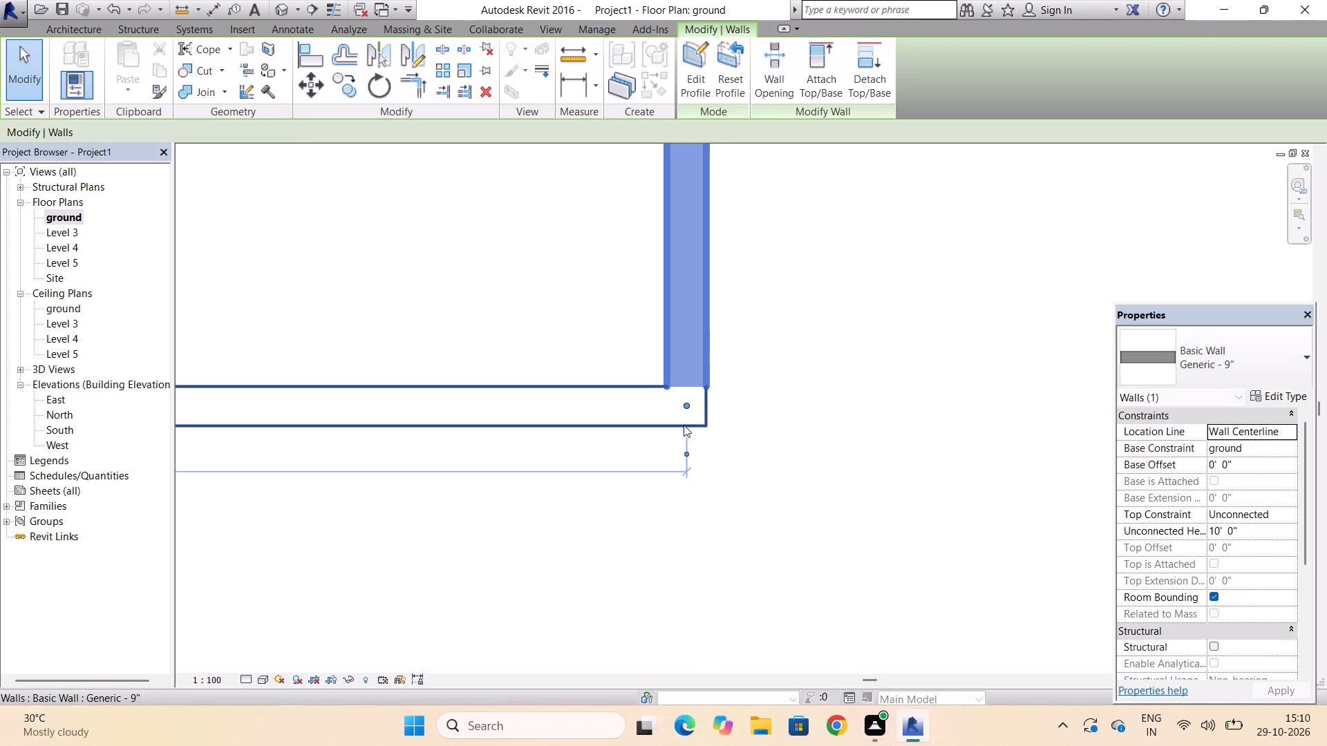
key("Escape")
key("Escape")
key("Escape")
key("Escape")
key("Escape")
key("Escape")
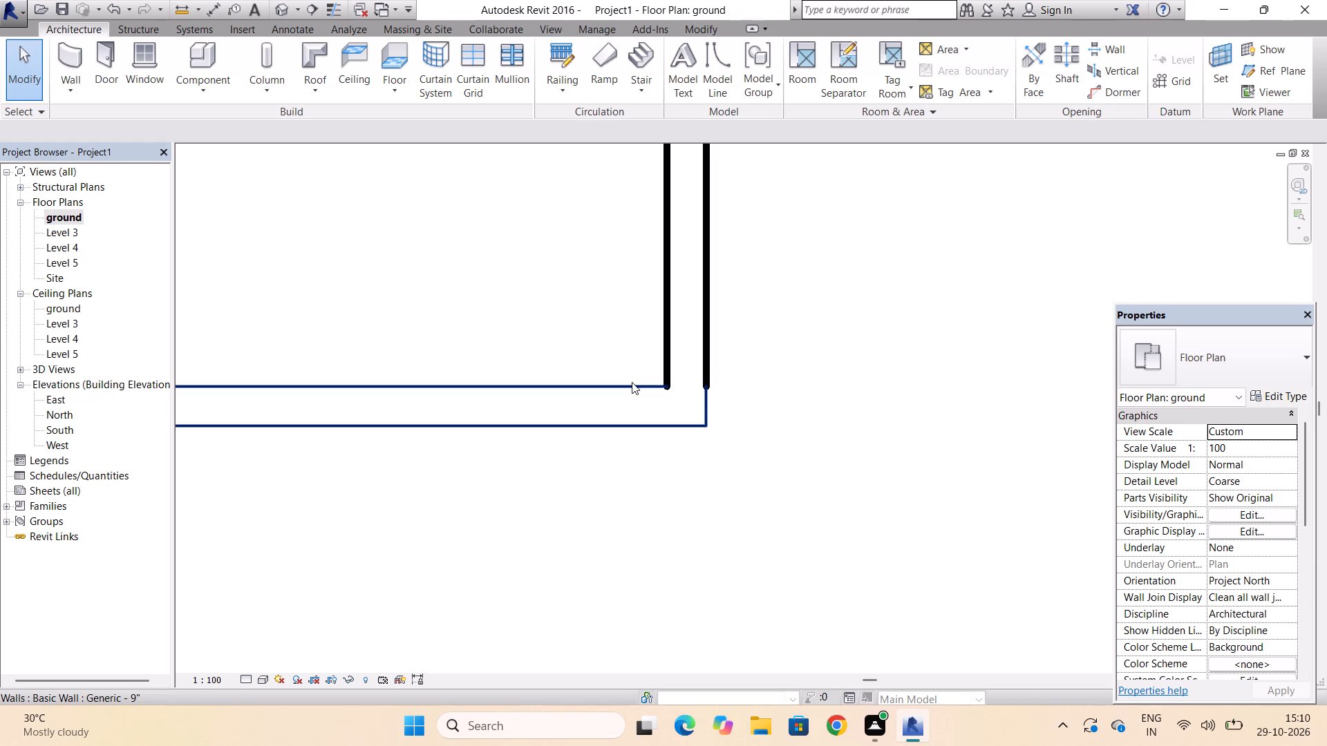
Extend the east end of the south exterior wall to the outer face of the east exterior wall at the southeast corner.
left_click(632, 382)
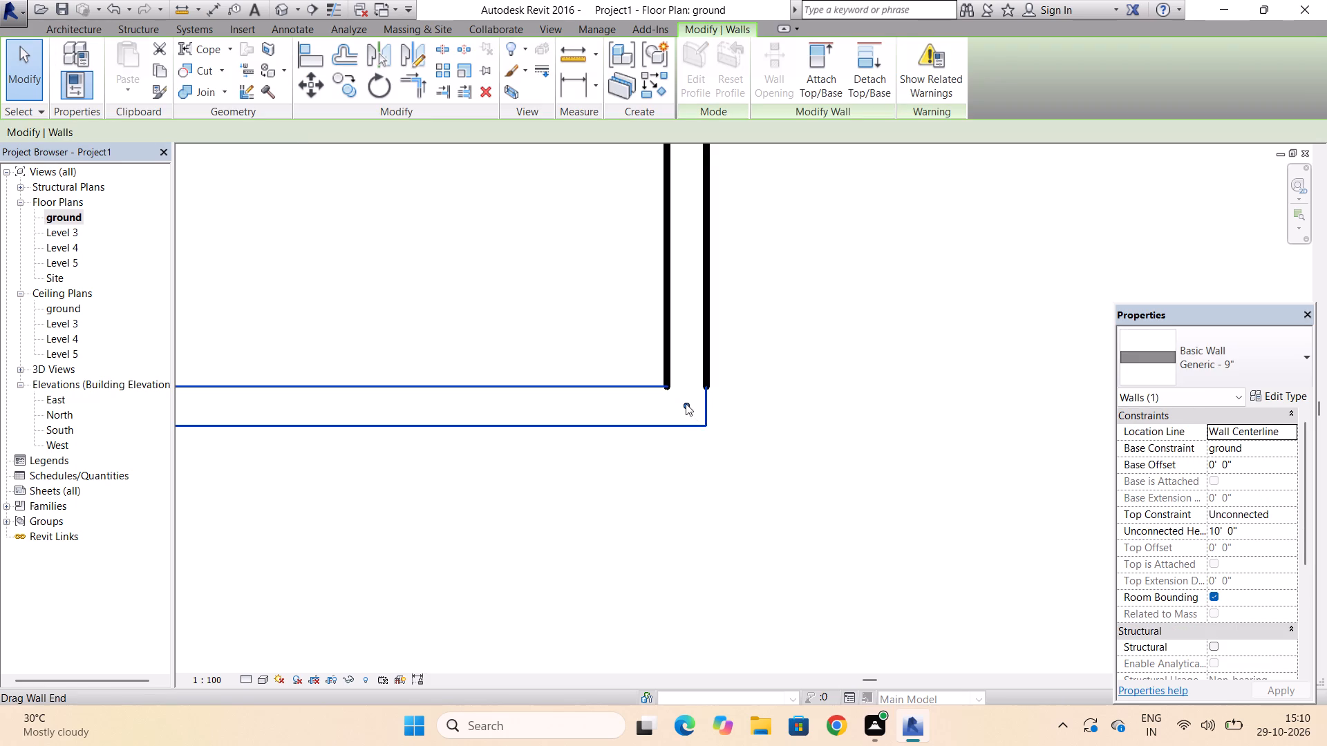
left_click_drag(686, 403, 713, 404)
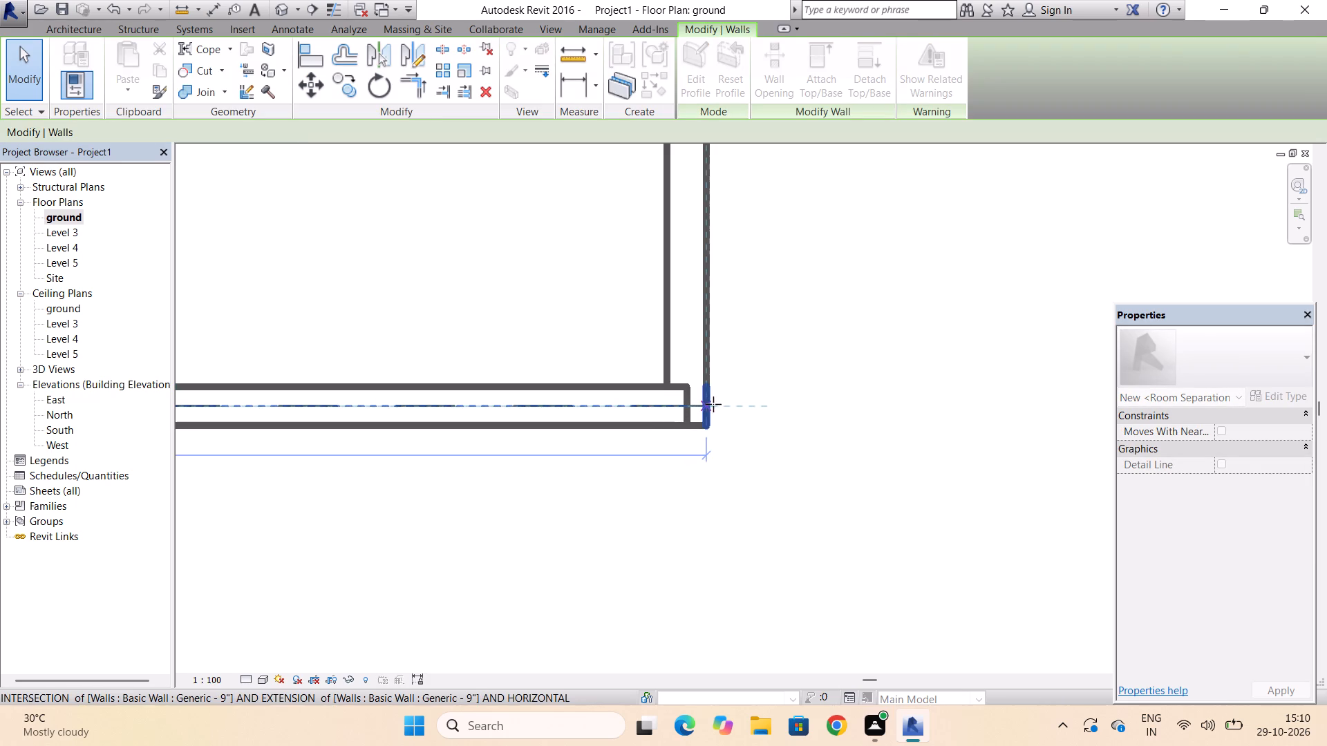
left_click_drag(713, 404, 713, 408)
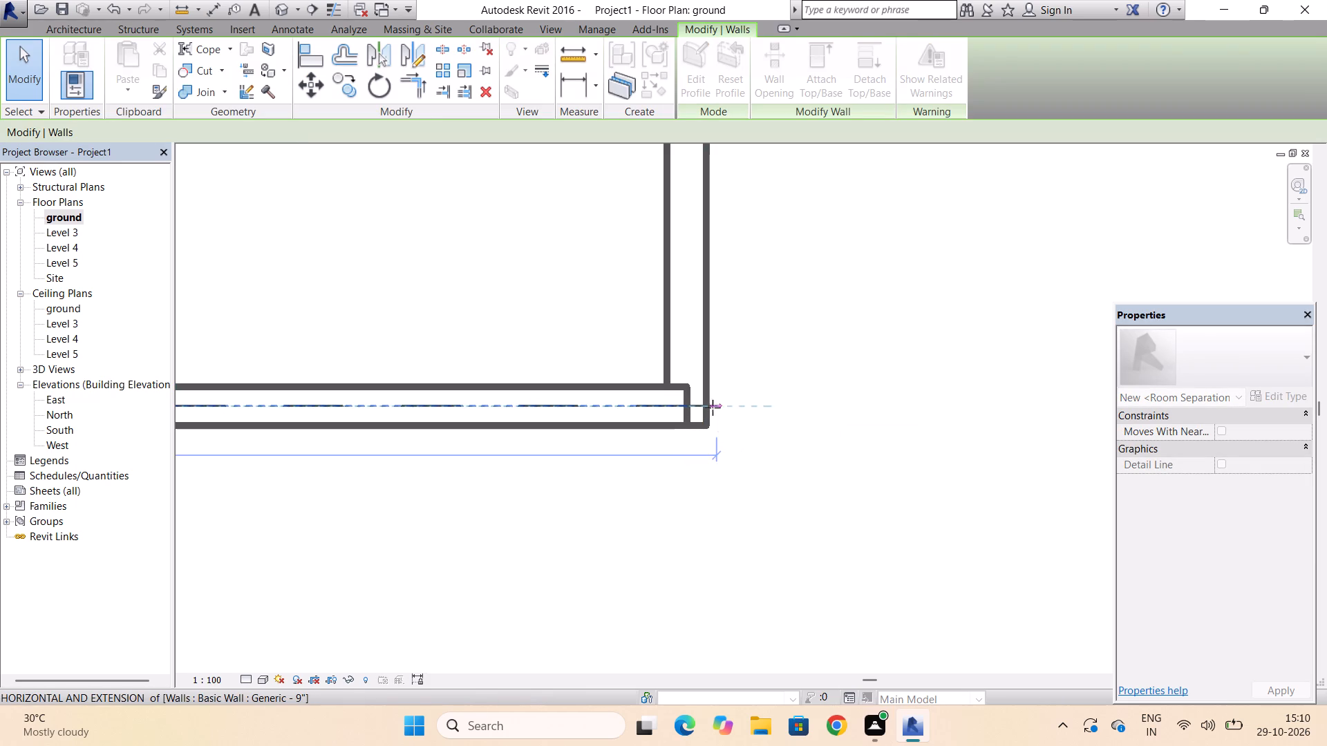
left_click_drag(713, 408, 708, 407)
left_click(708, 407)
key("Escape")
key("Escape")
key("Escape")
key("Escape")
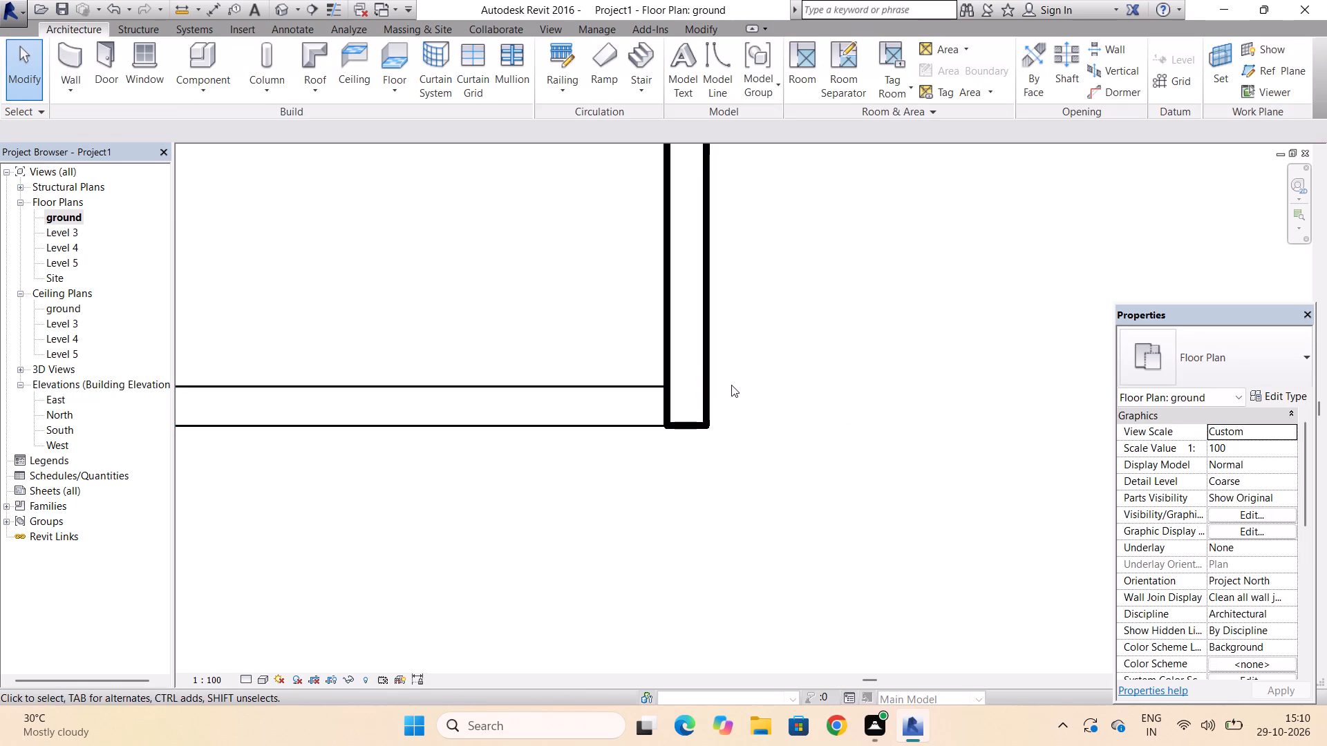
key("Escape")
Delete the duplicate south wall segment overlapping the exterior wall between the interior partition and the southeast corner.
scroll(731, 385, "down", 16)
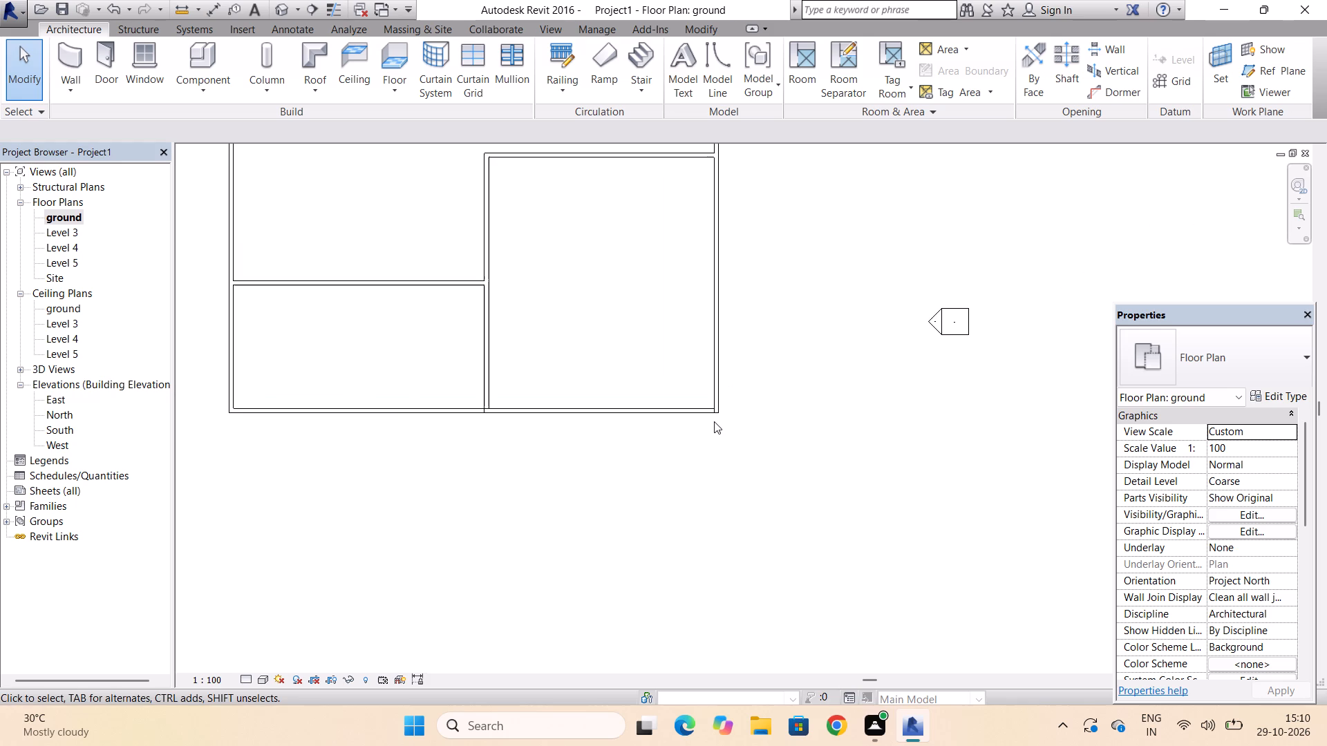
left_click(679, 405)
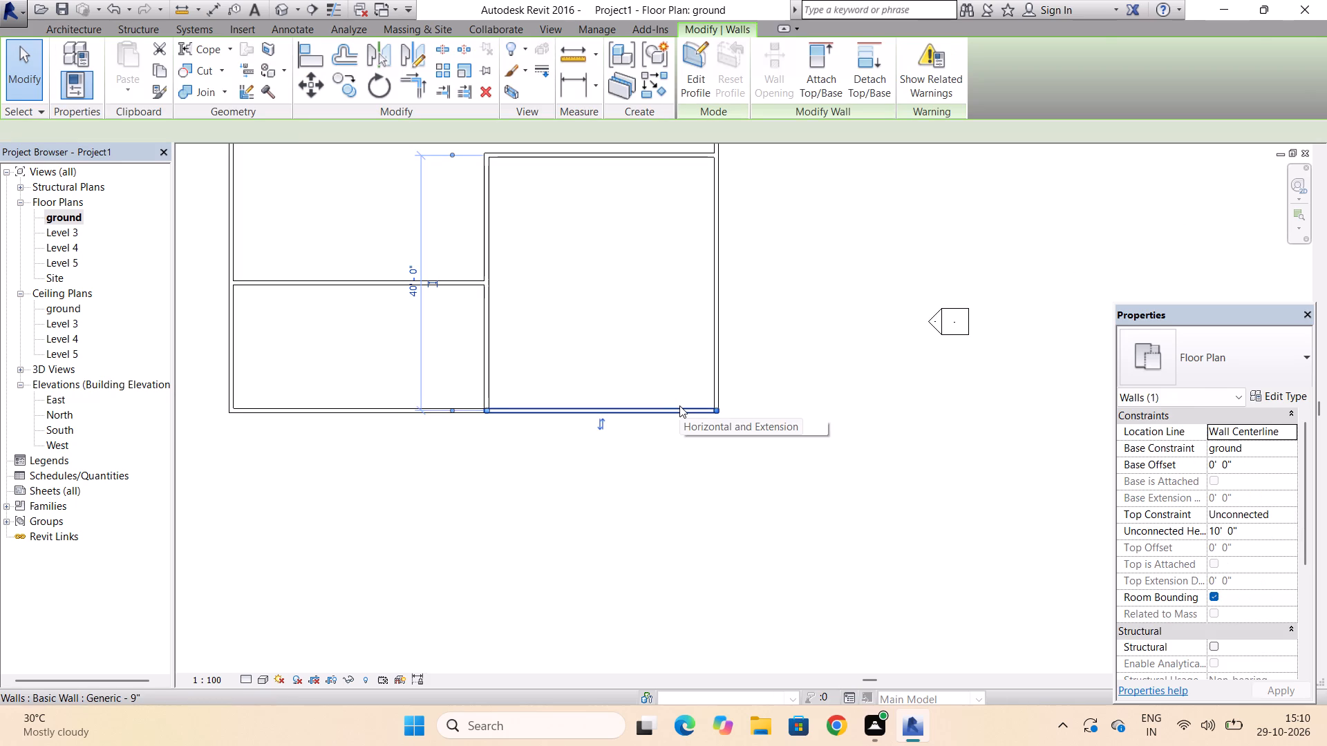
key("Delete")
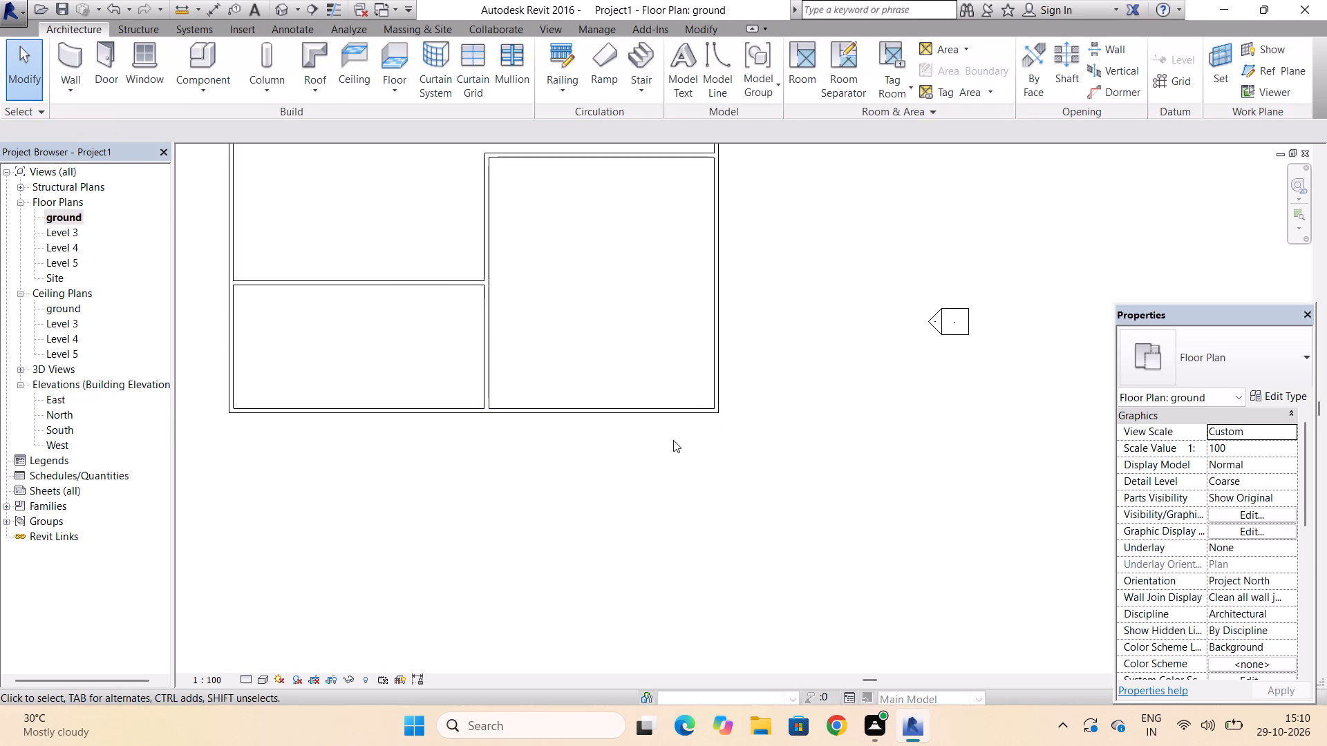
In the default 3D view, delete the full-length south exterior wall.
scroll(673, 440, "up", 4)
scroll(673, 440, "down", 4)
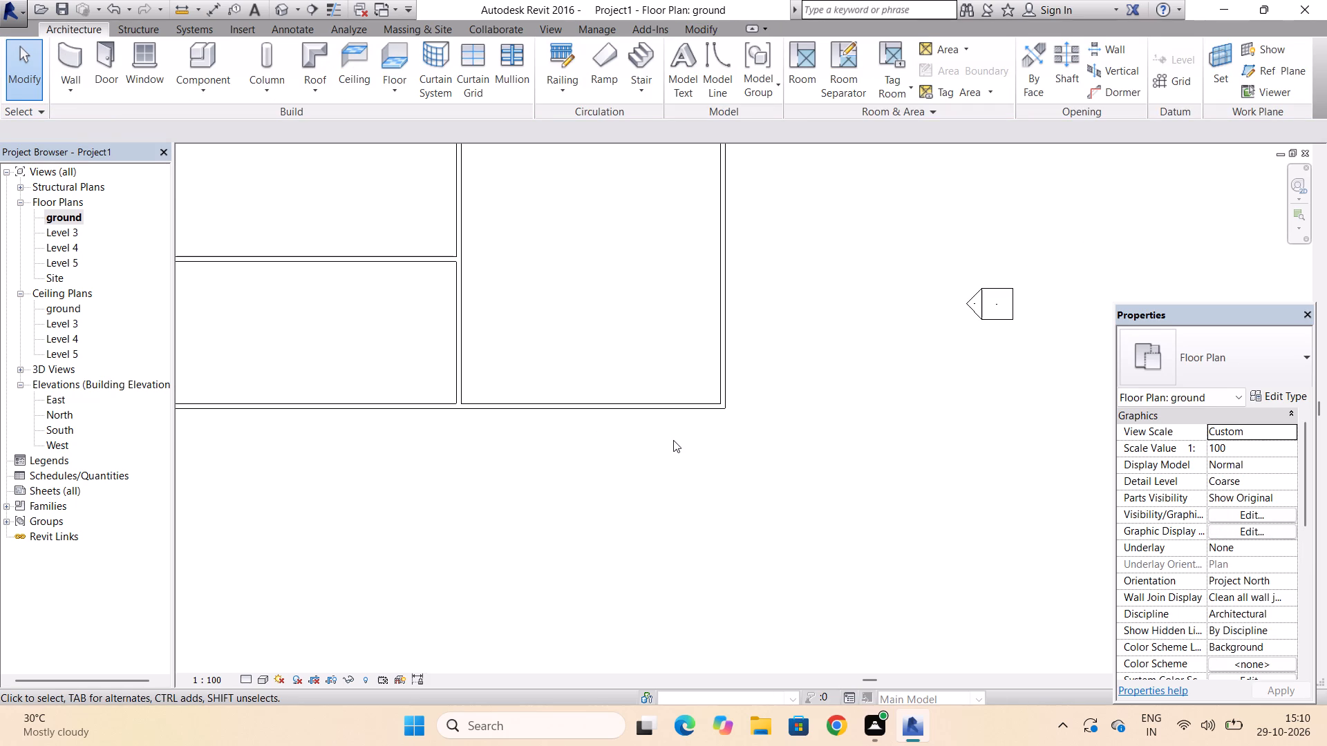
scroll(673, 440, "down", 5)
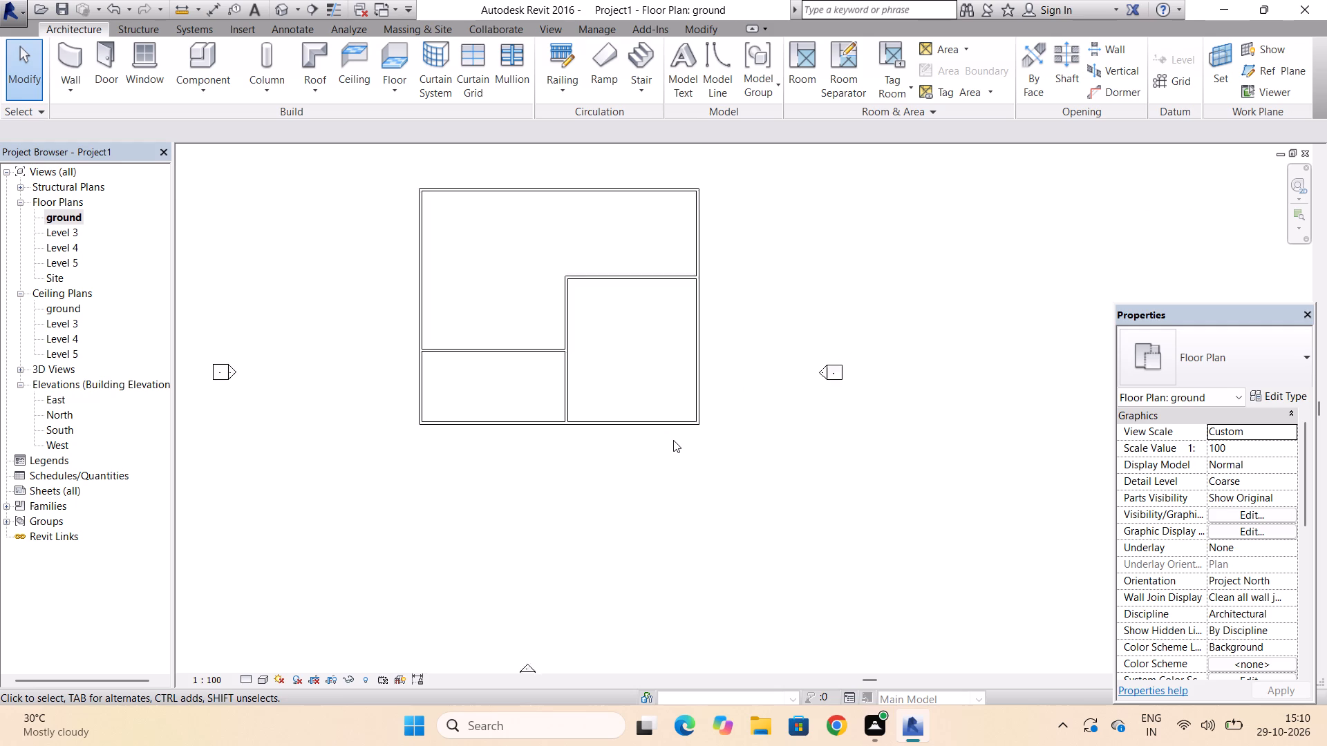
scroll(673, 440, "down", 1)
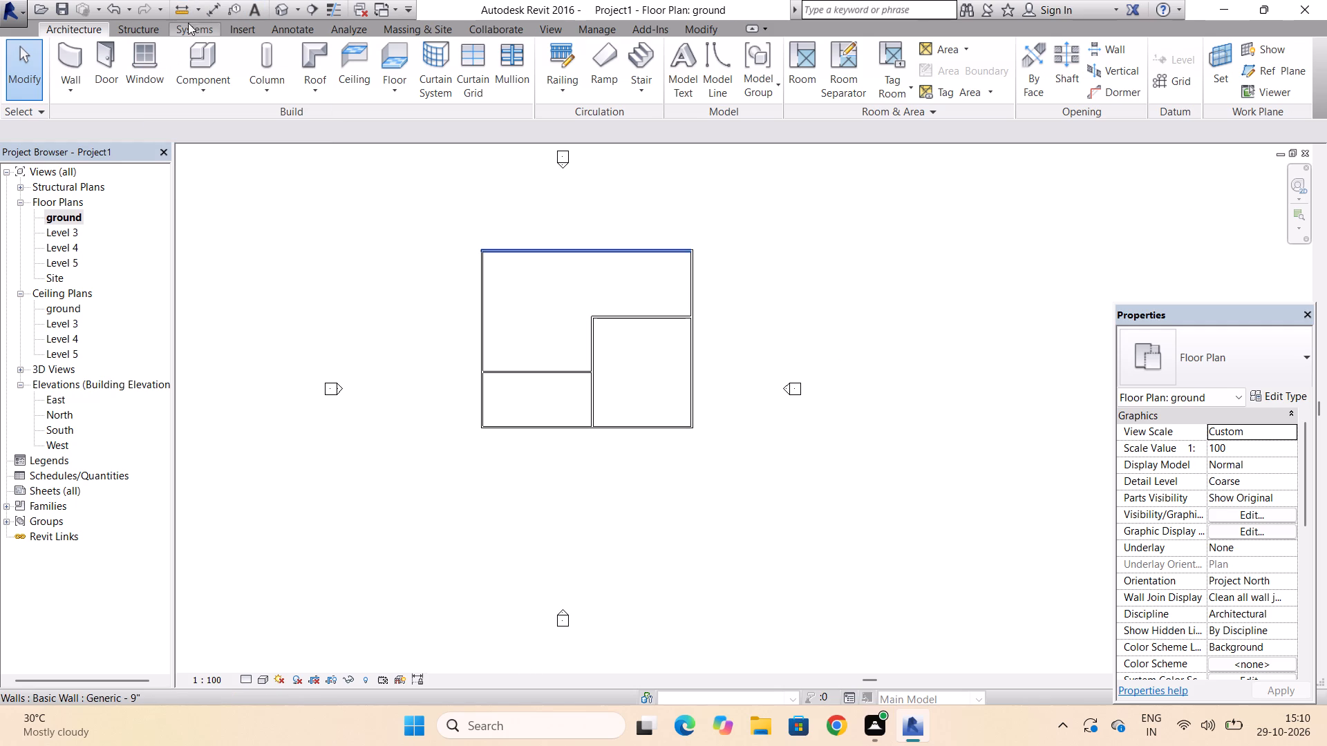
double_click(275, 16)
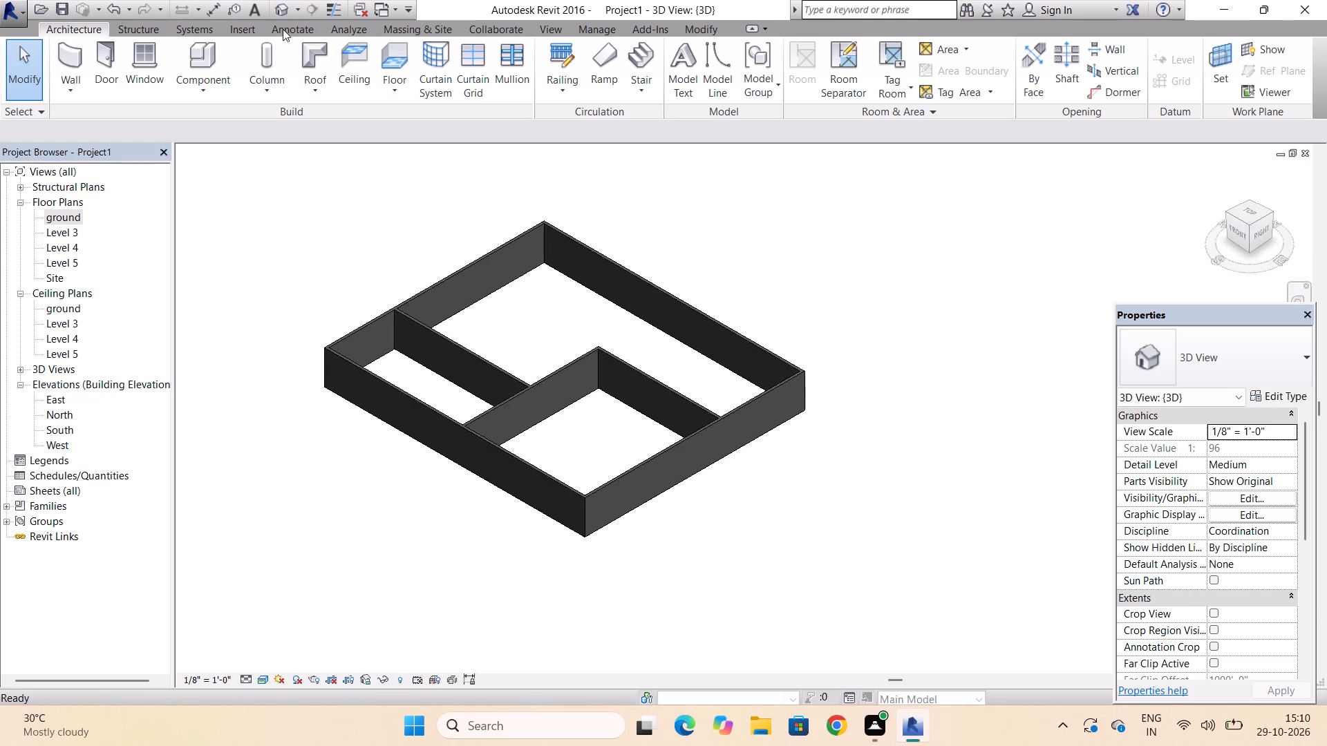
left_click(418, 399)
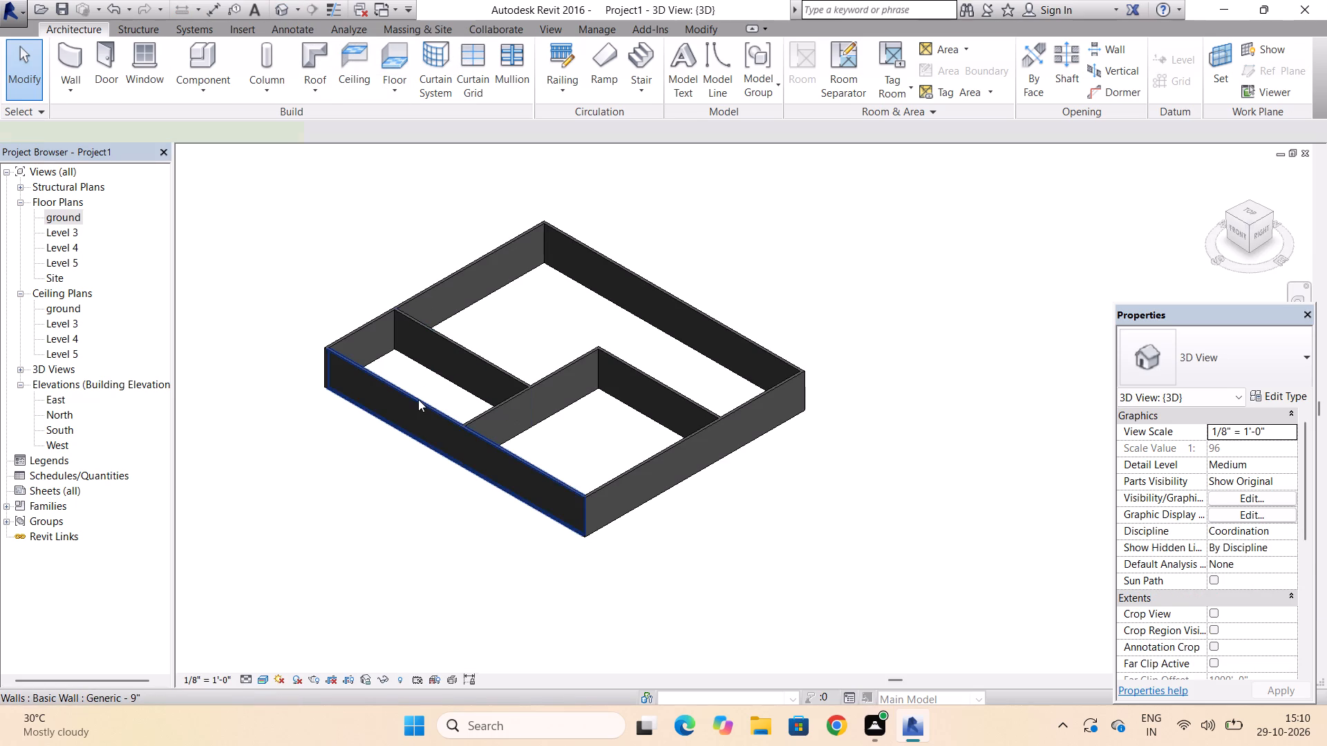
key("Delete")
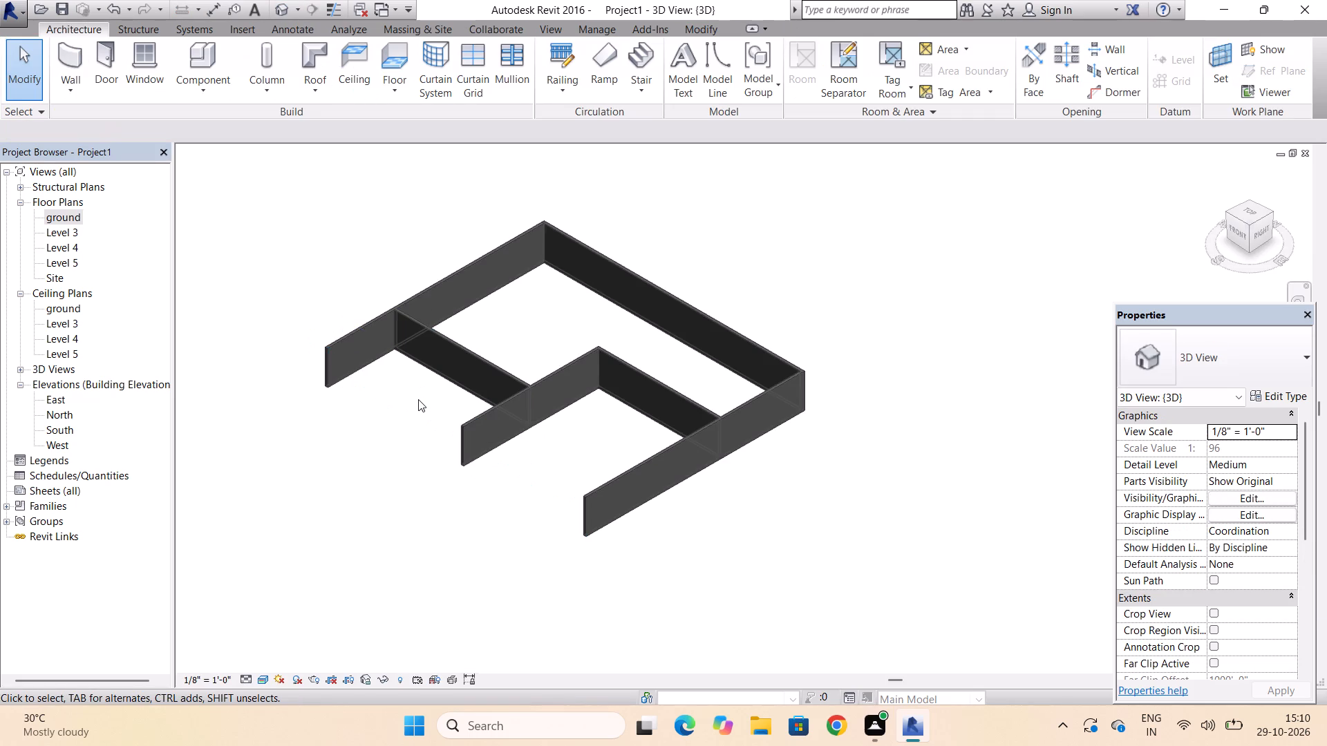
Place an M_Single-Flush 0915 x 2134mm door in the southwest room's north partition, about 16'-6" from the west exterior wall.
scroll(418, 394, "up", 5)
scroll(418, 394, "down", 6)
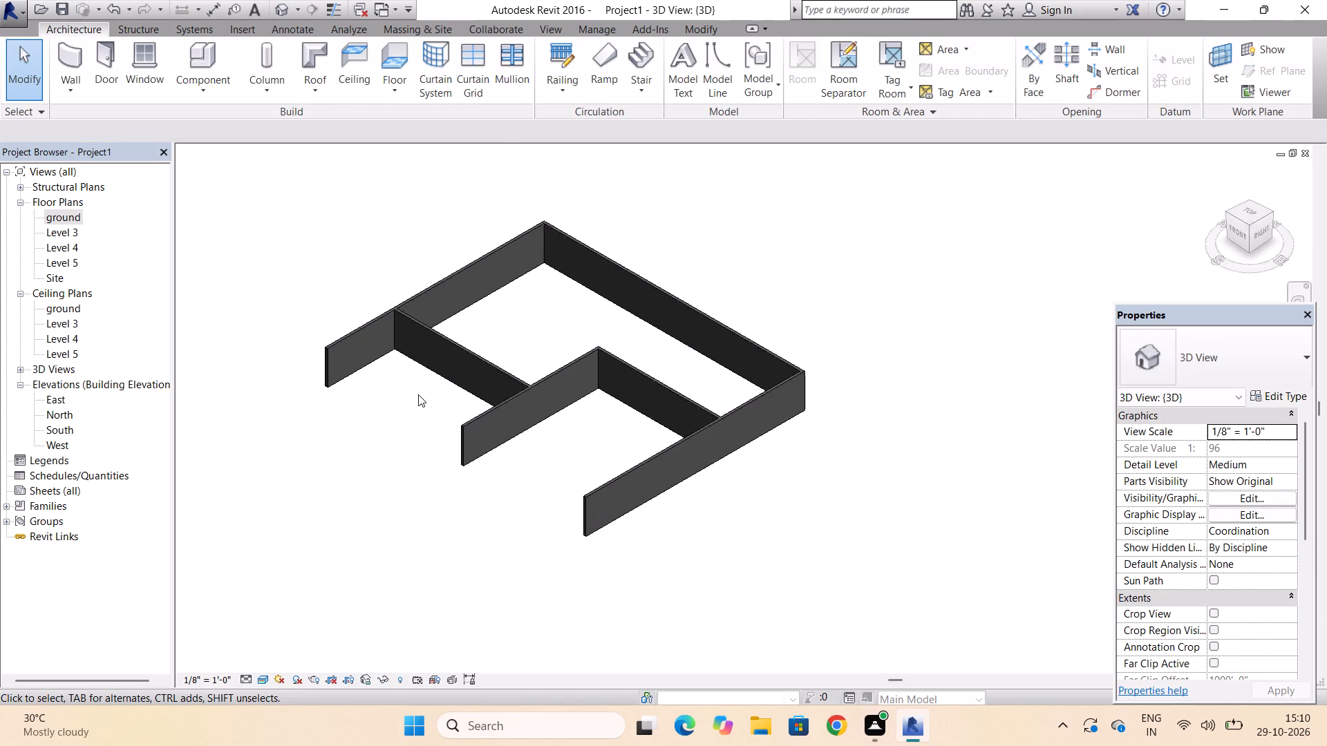
scroll(418, 394, "down", 1)
scroll(418, 394, "up", 8)
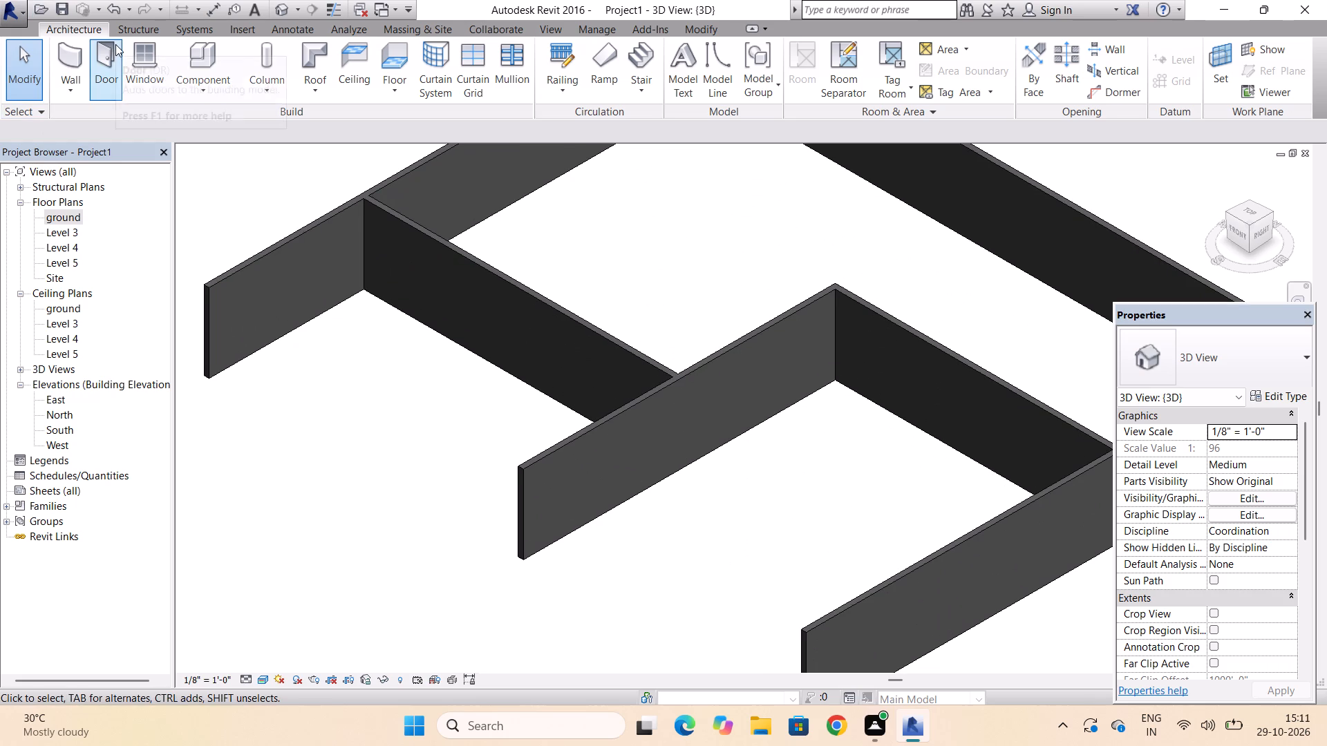
left_click(106, 50)
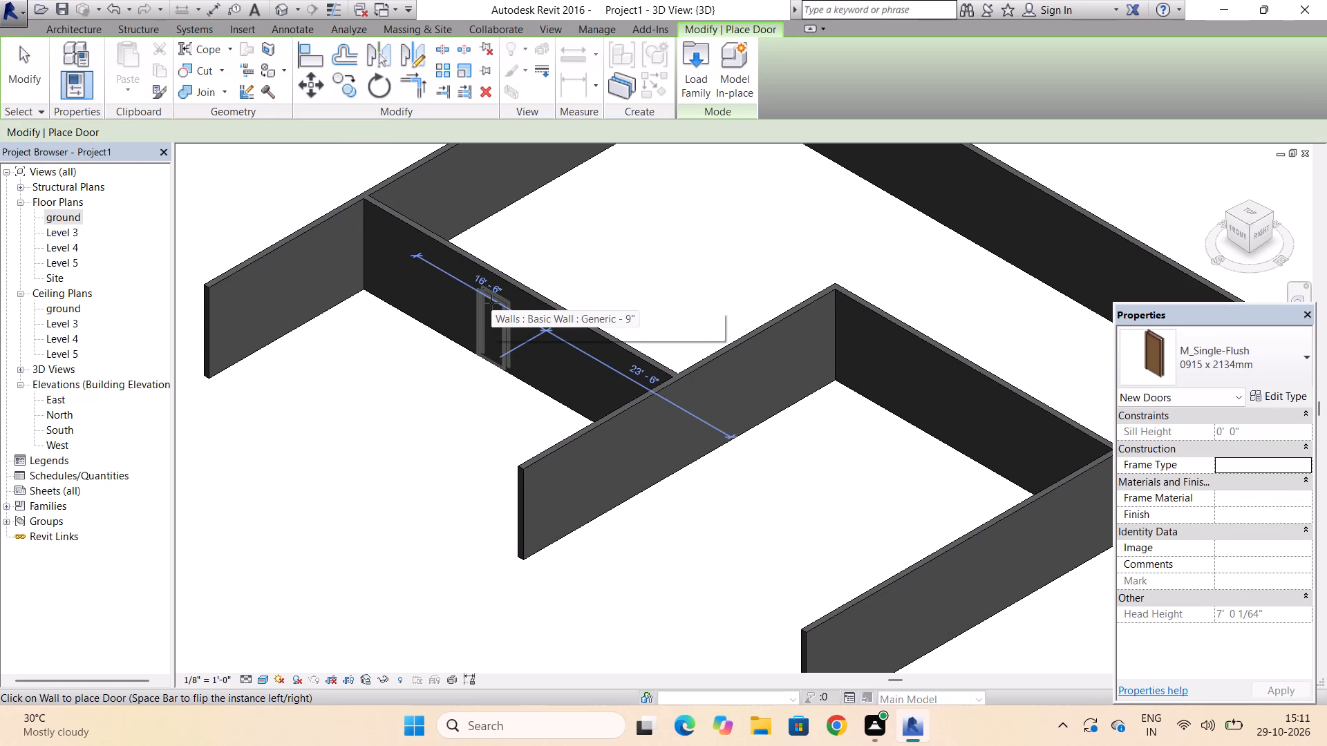
left_click(491, 303)
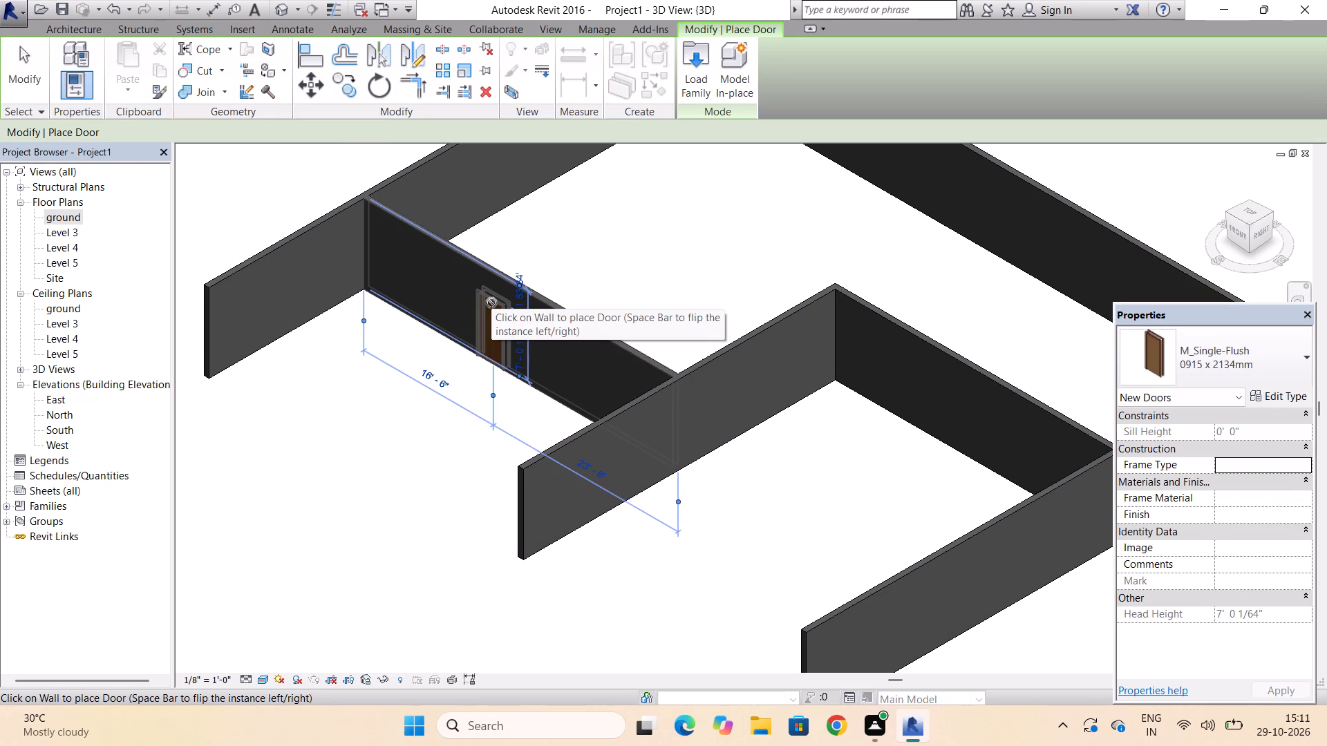
key("Escape")
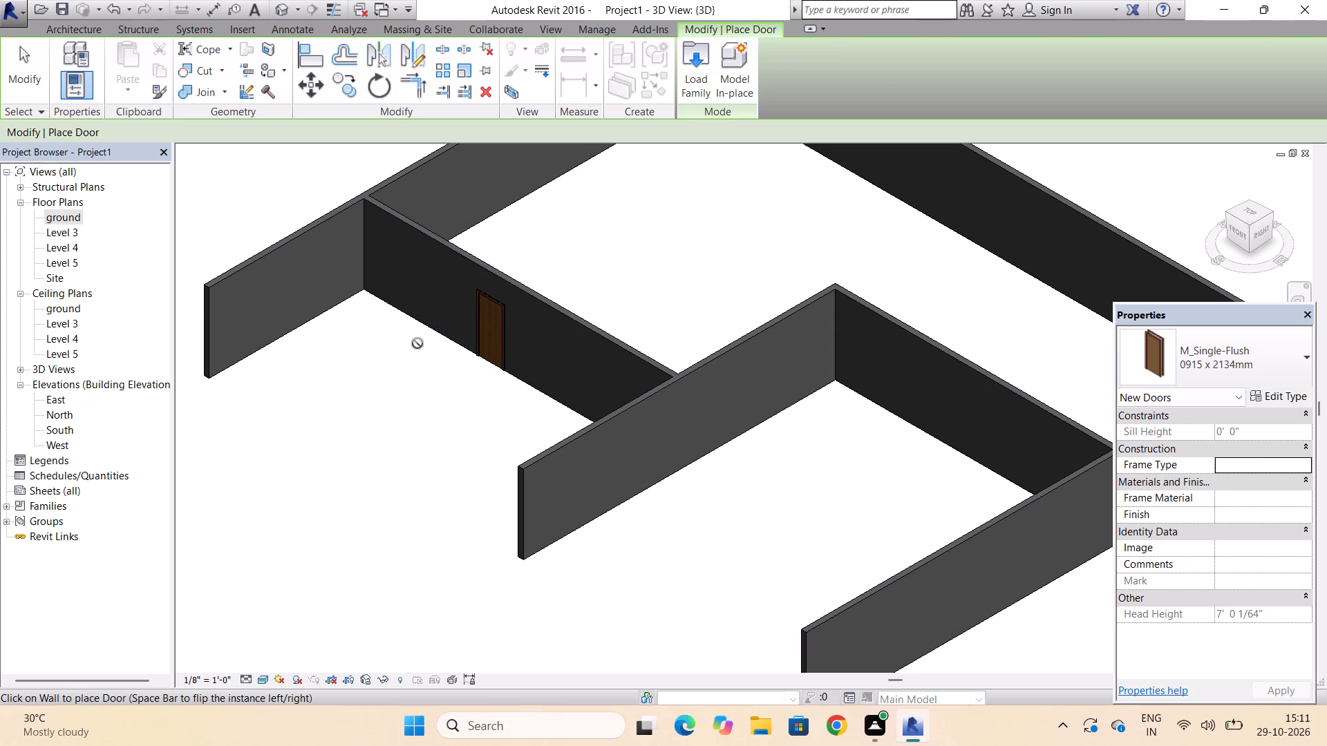
key("Escape")
Dismiss the licence notice covering the 3D view.
scroll(417, 343, "down", 6)
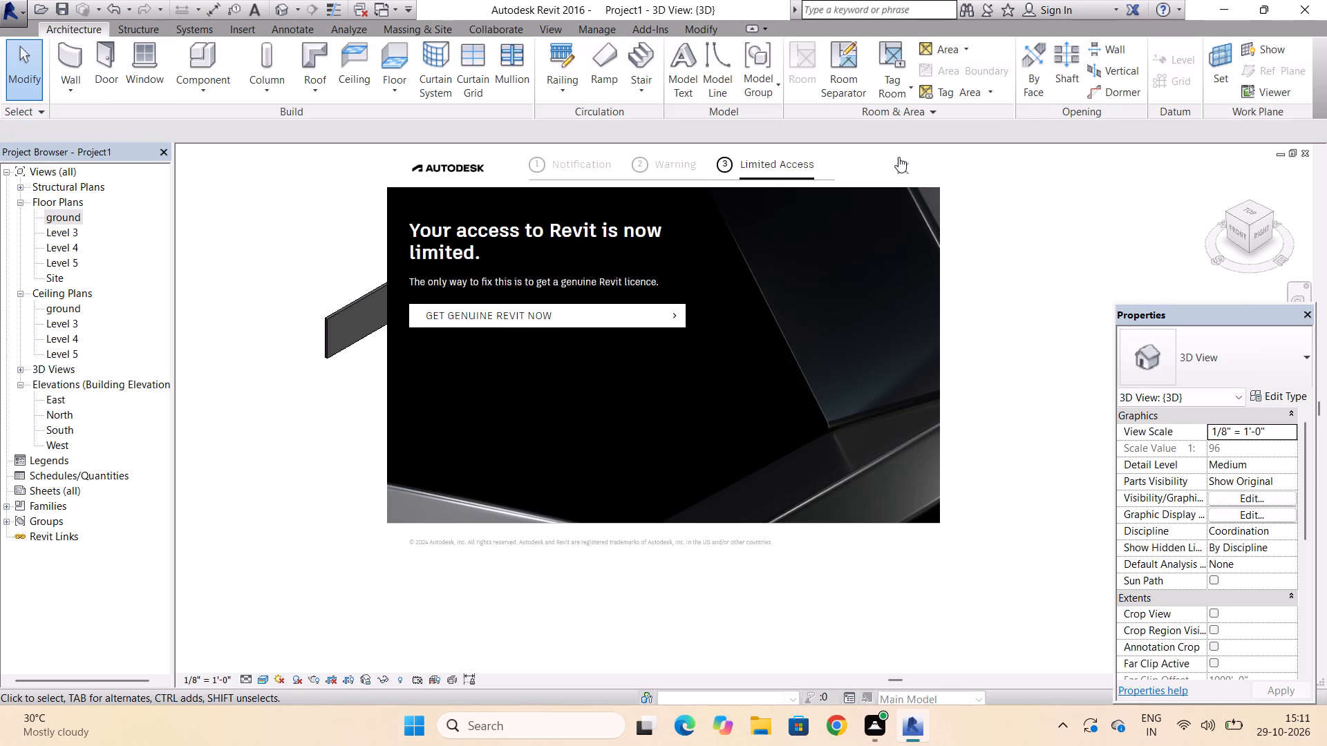
left_click(901, 166)
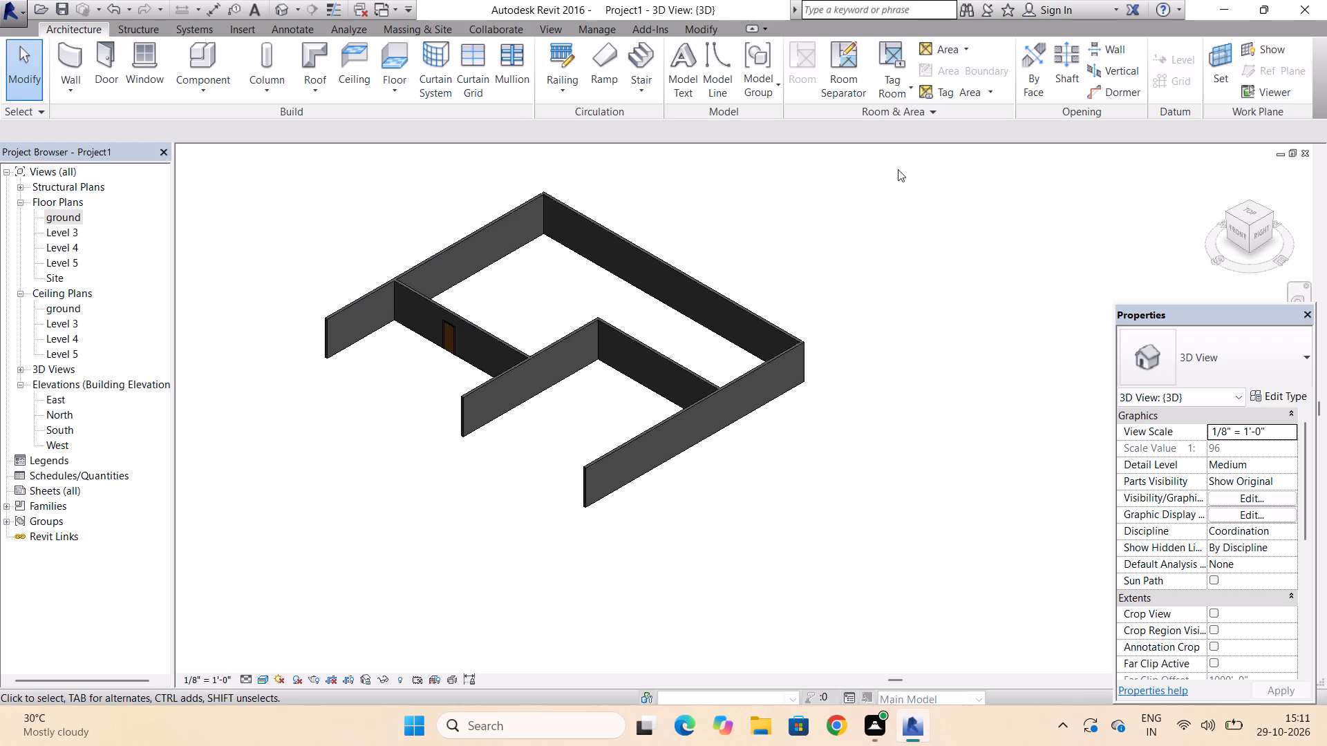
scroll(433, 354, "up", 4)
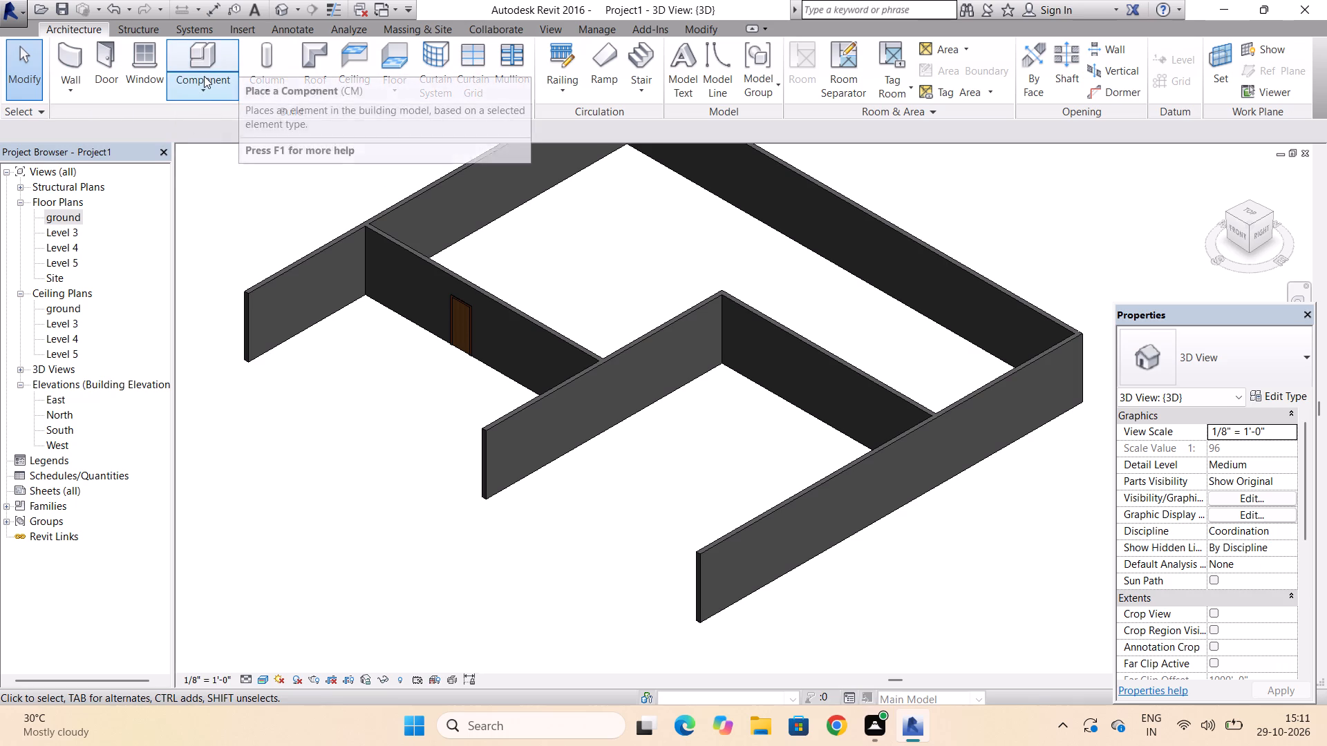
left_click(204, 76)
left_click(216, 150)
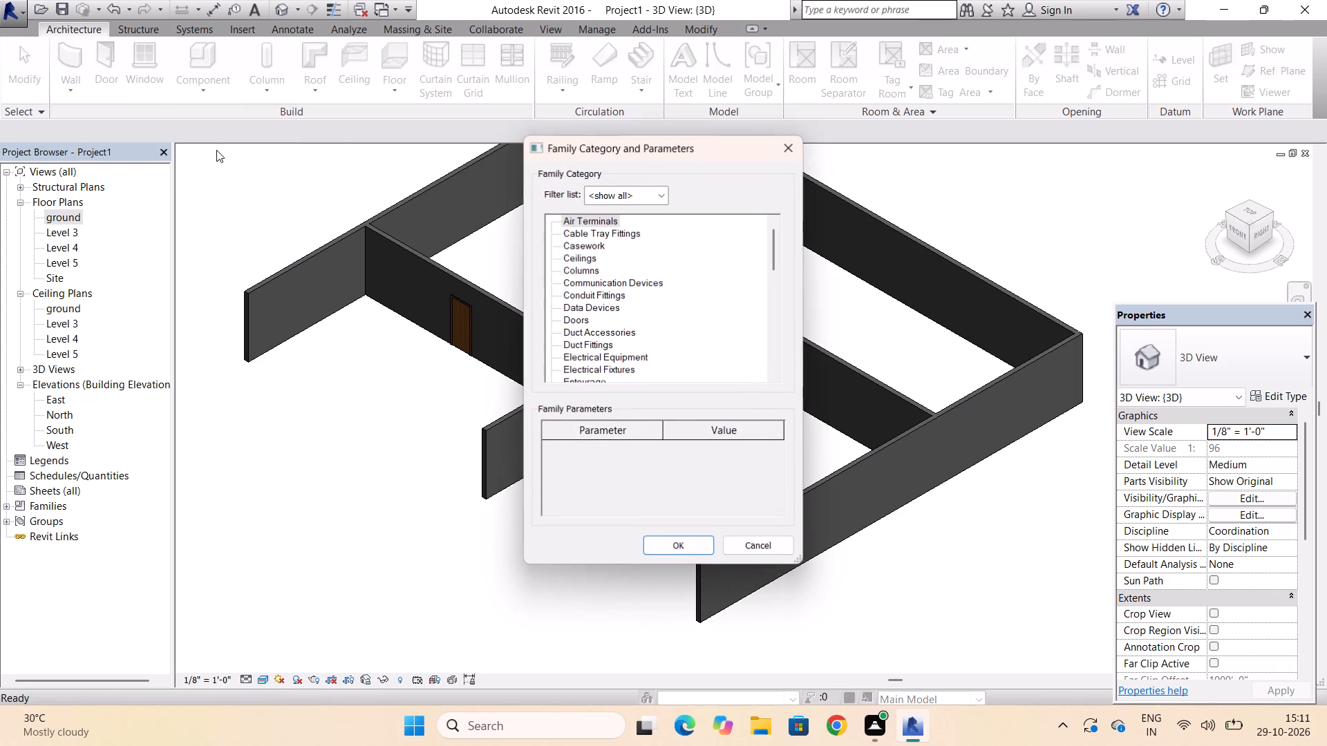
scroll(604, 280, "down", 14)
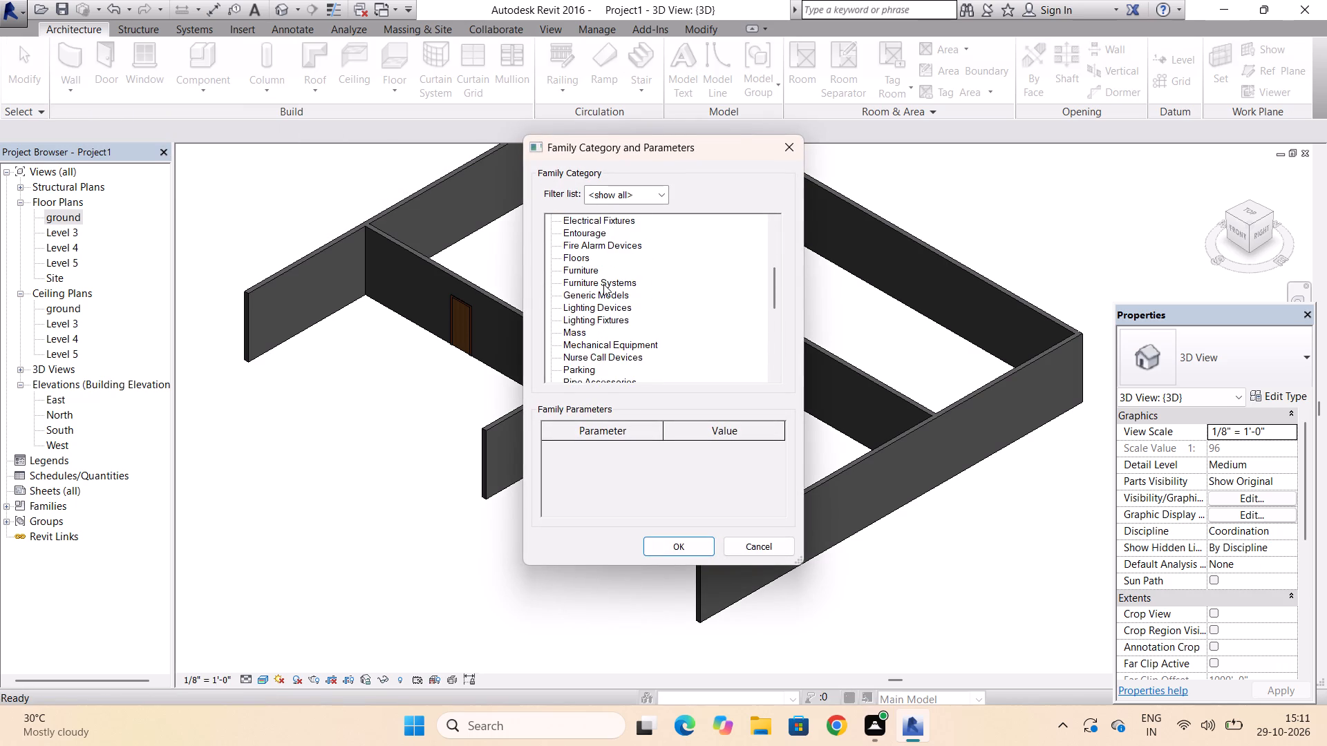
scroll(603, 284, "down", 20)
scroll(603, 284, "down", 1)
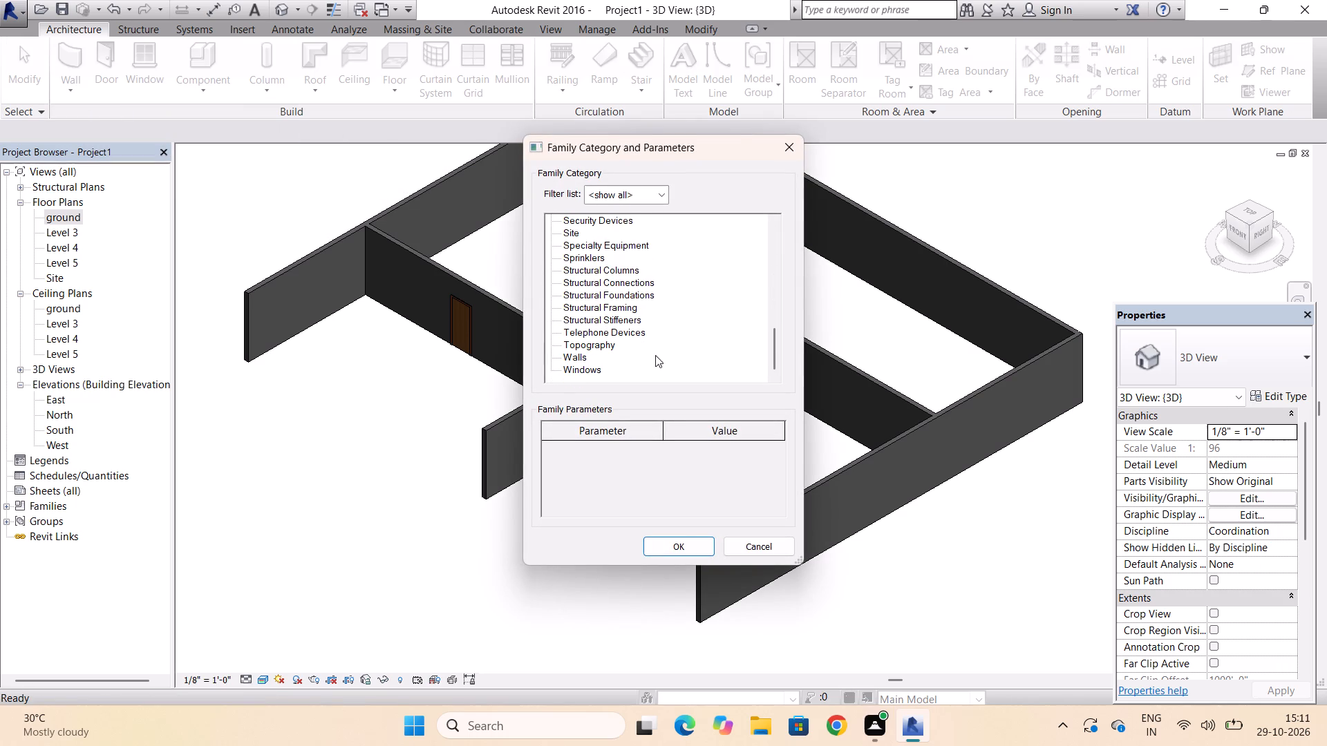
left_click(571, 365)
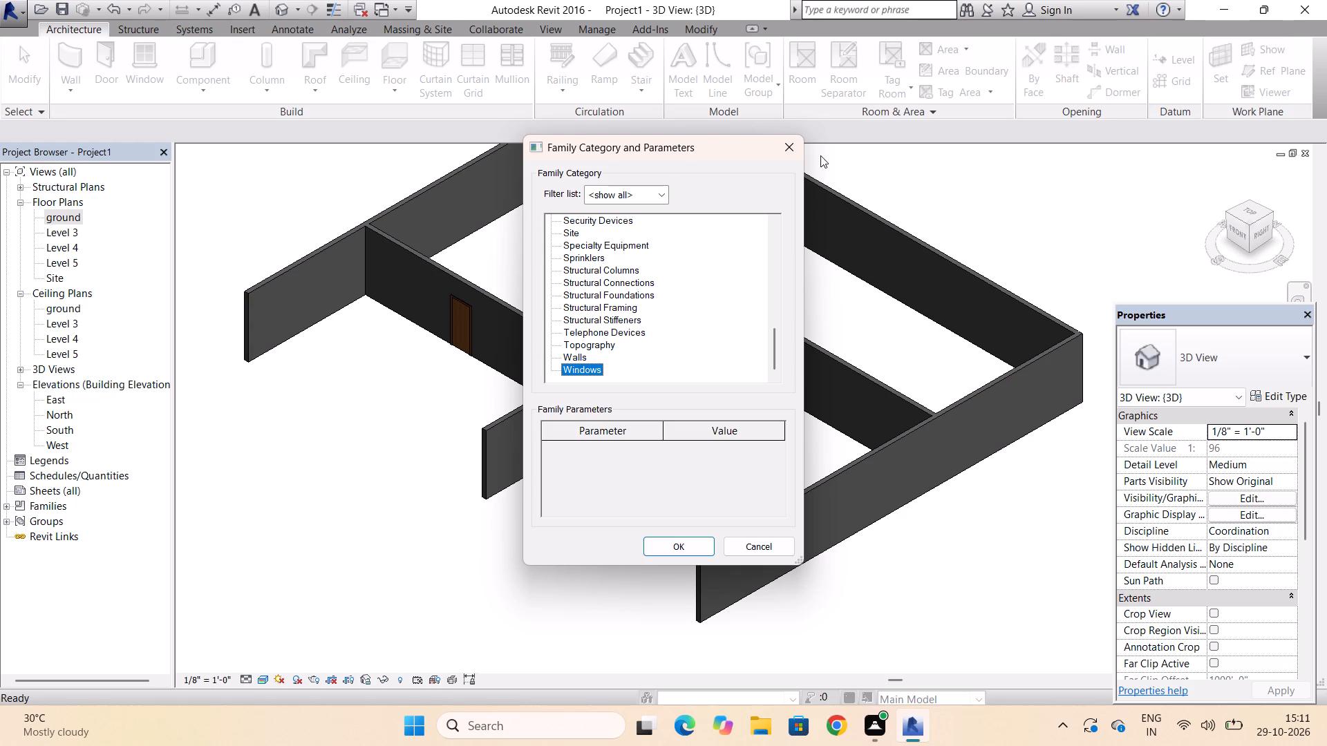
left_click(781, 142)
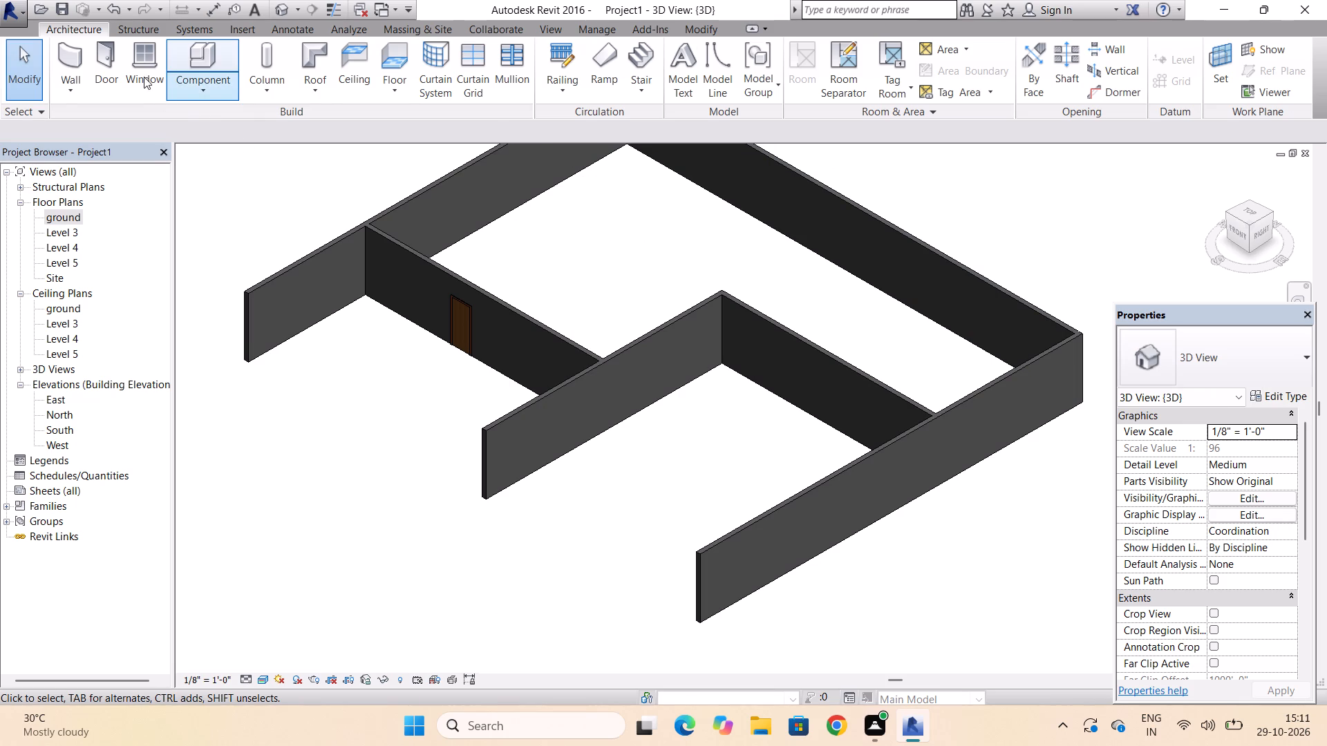
Load the Slider with Trim window family from the US Imperial Windows library for placing a new window.
left_click(144, 74)
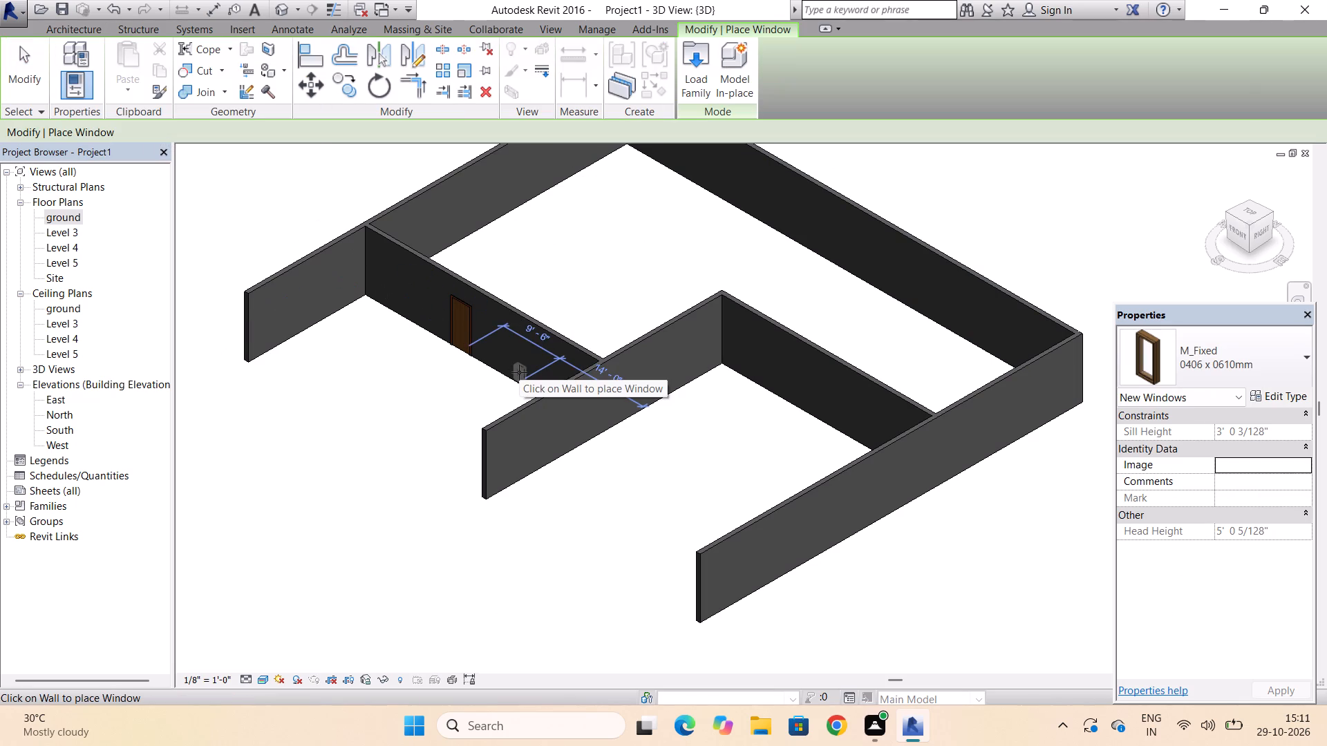
scroll(519, 372, "up", 7)
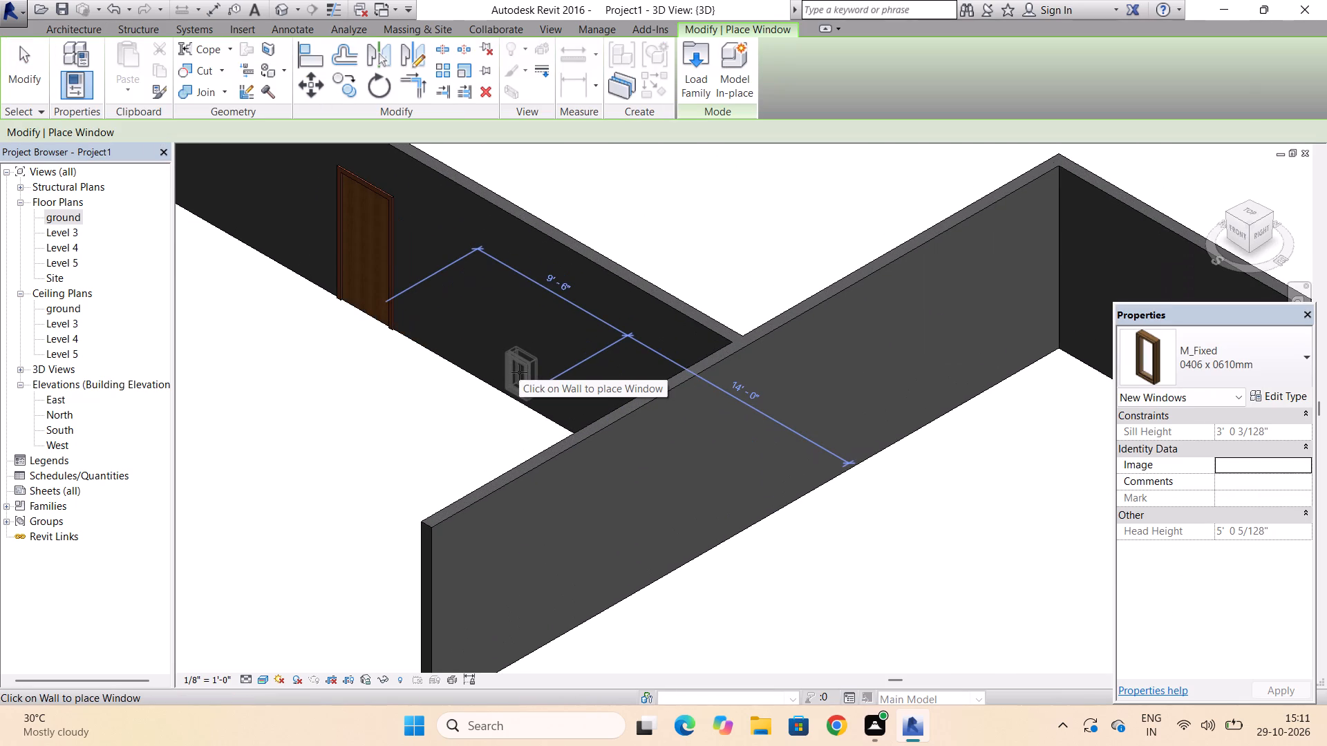
scroll(519, 372, "up", 3)
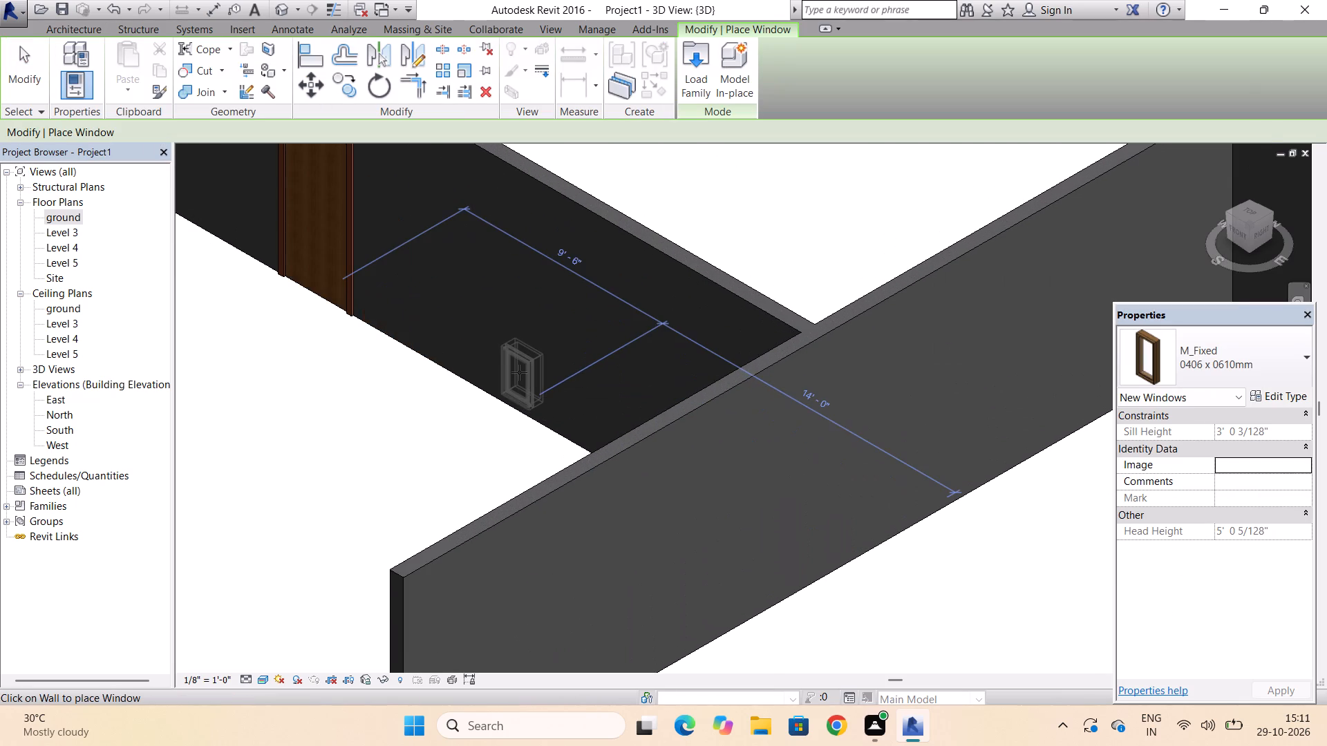
scroll(519, 372, "down", 3)
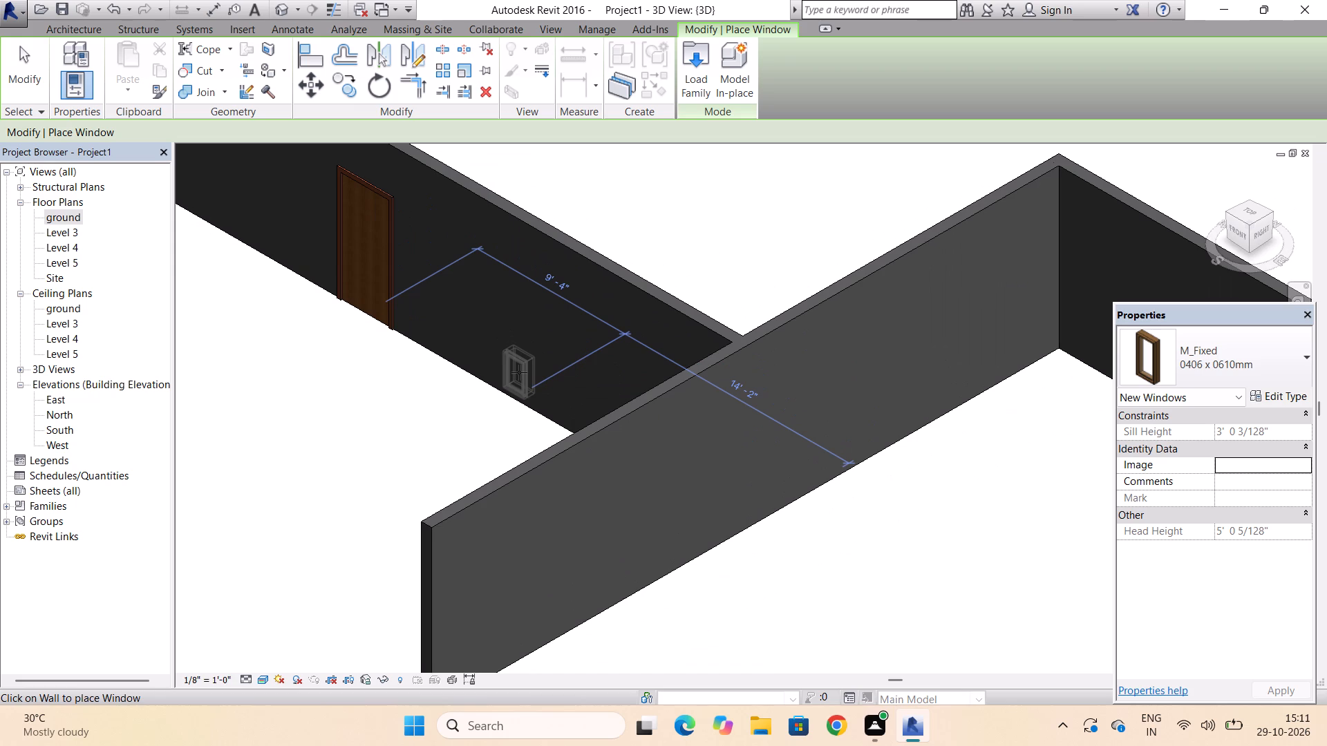
left_click(681, 83)
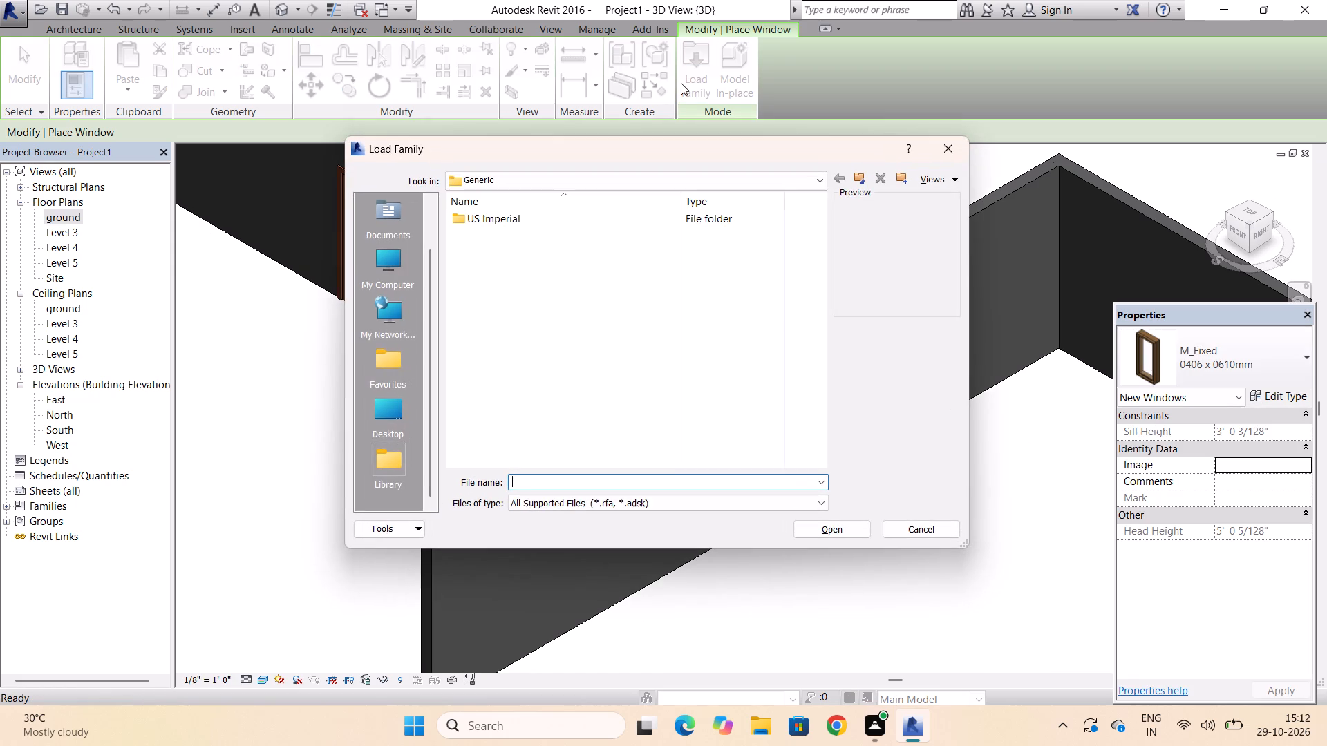
left_click(496, 215)
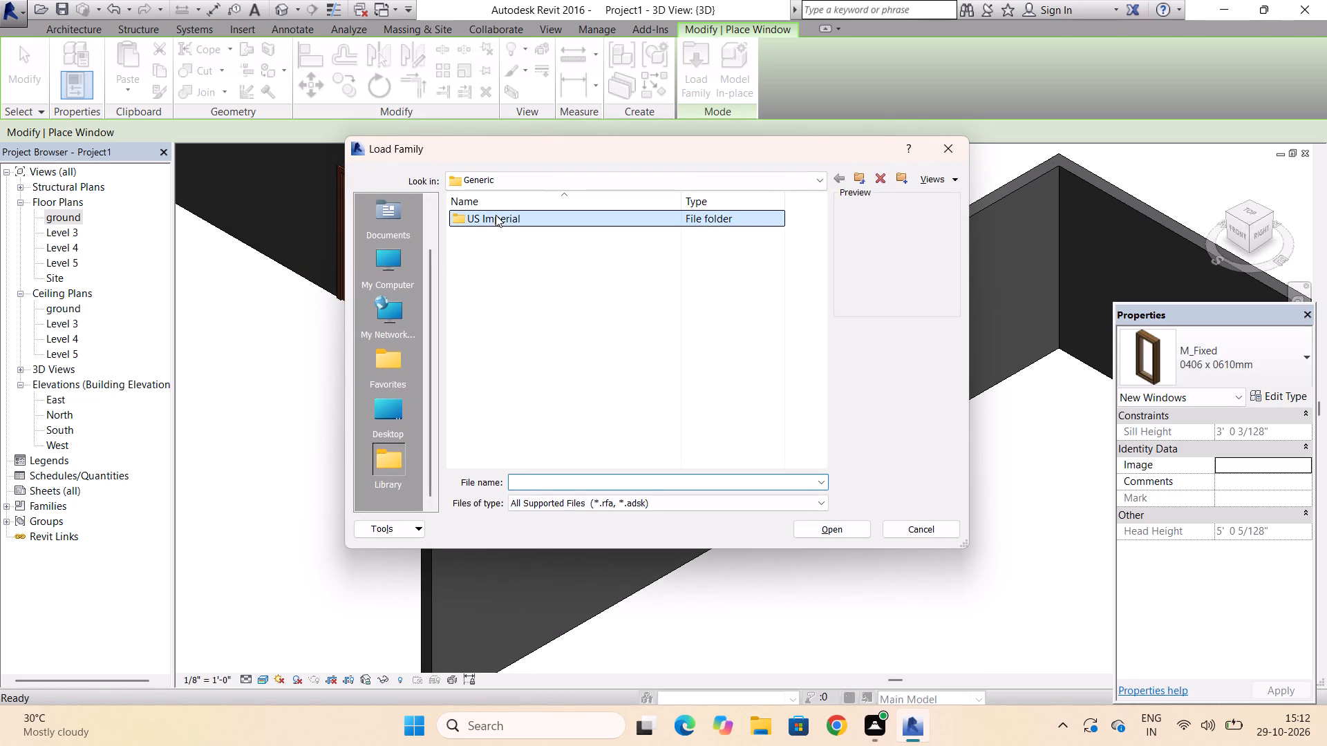
left_click(496, 215)
left_click(496, 215)
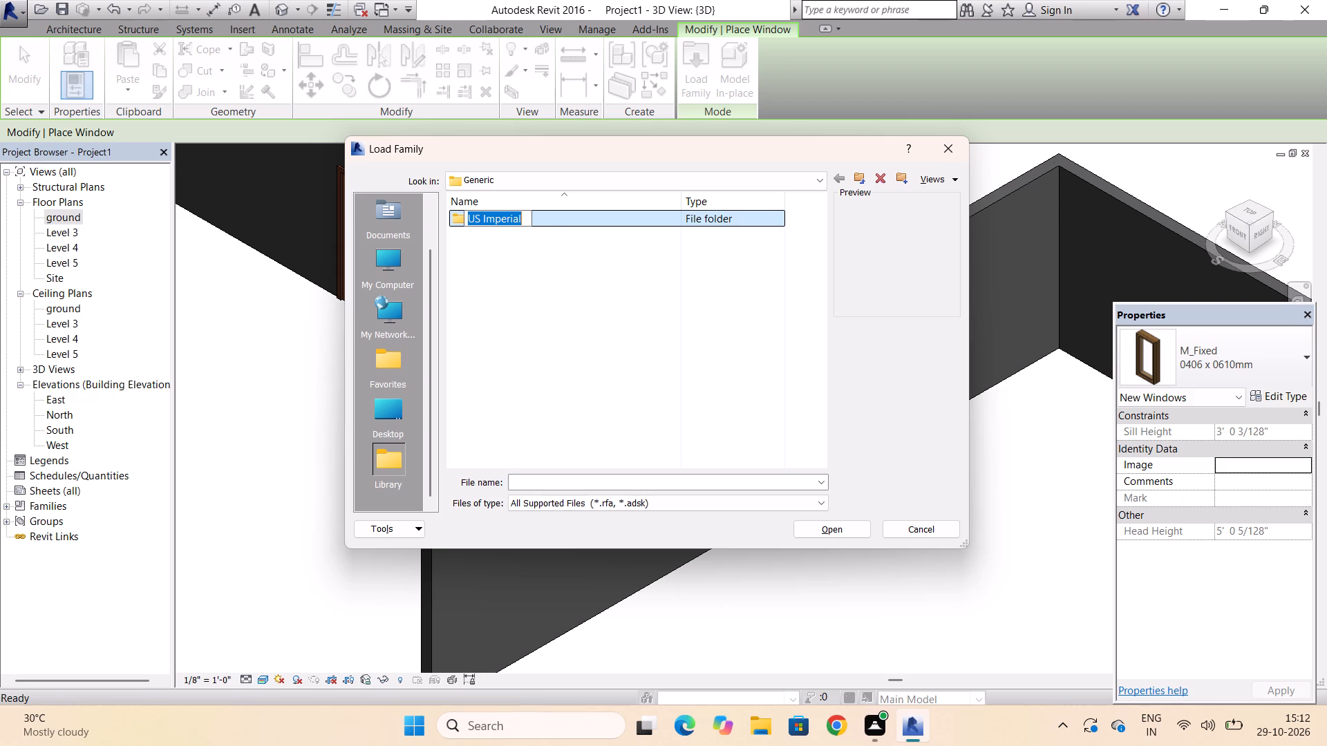
left_click(548, 221)
left_click(548, 221)
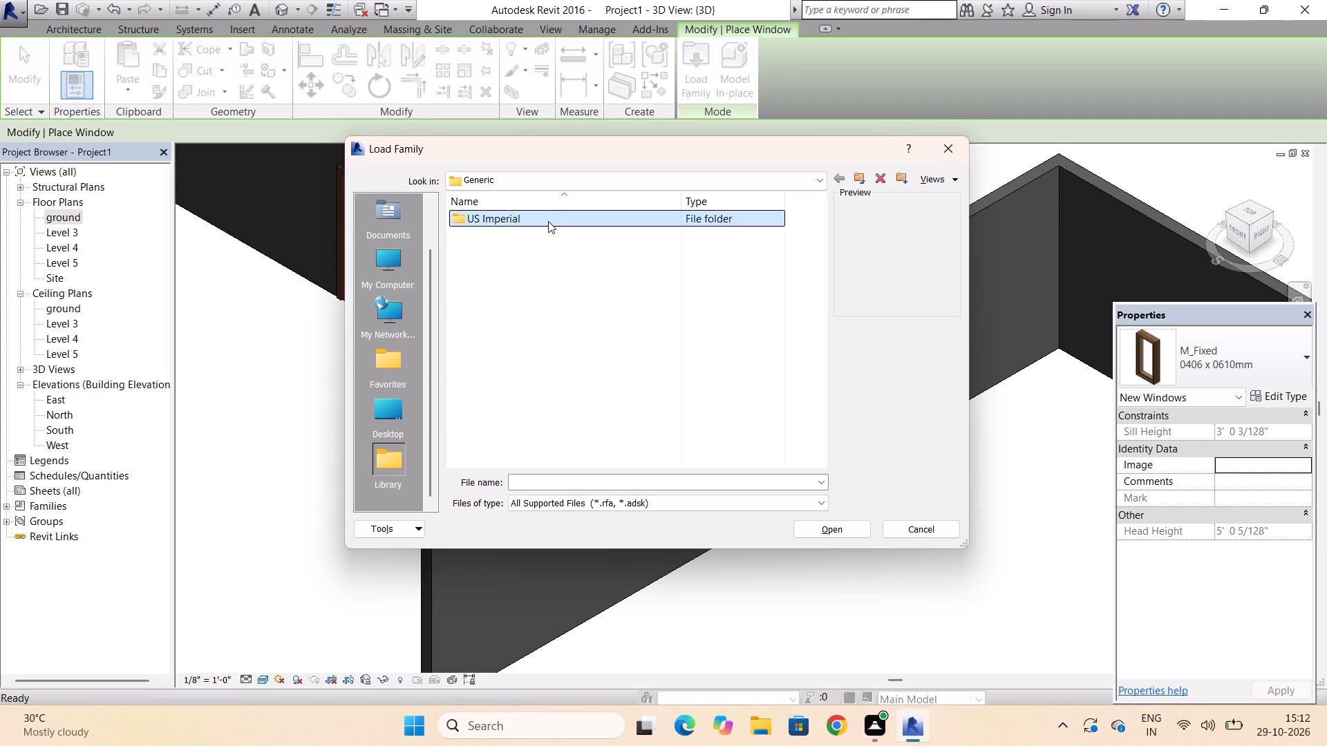
double_click(548, 221)
scroll(514, 322, "down", 8)
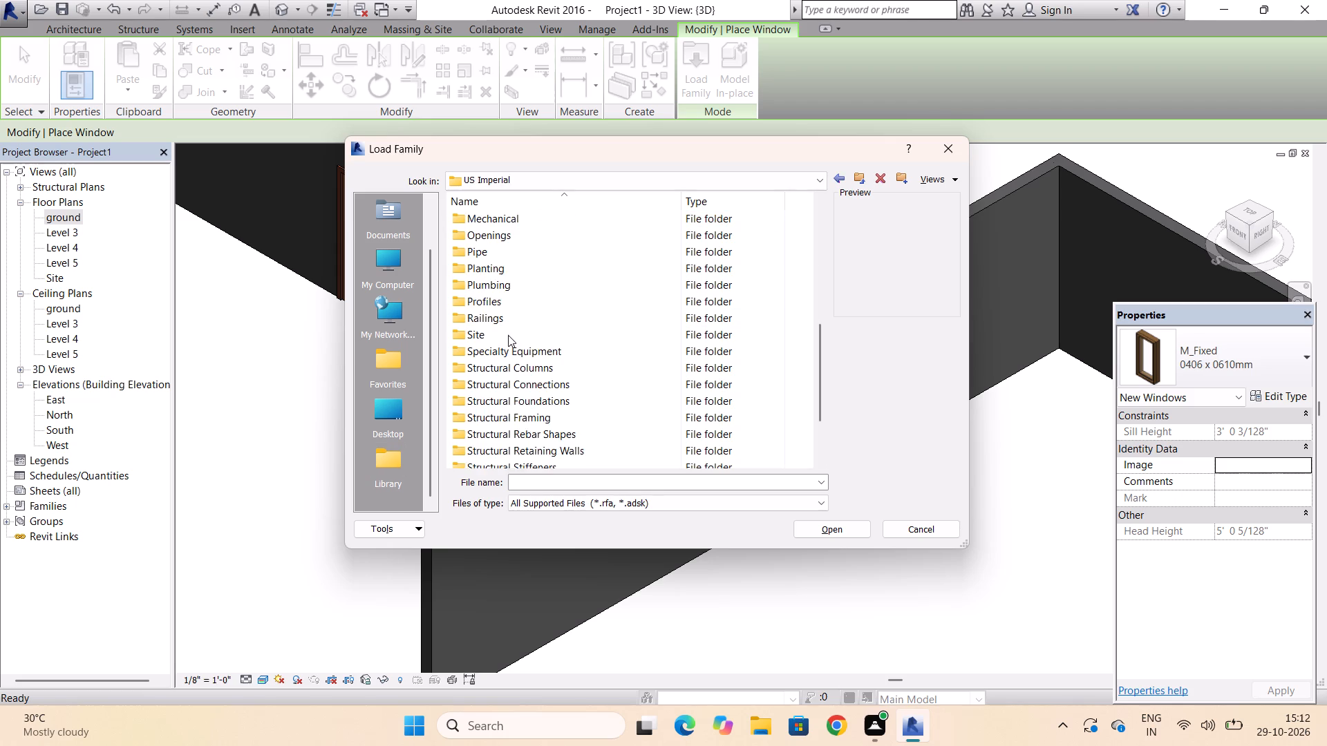
scroll(508, 335, "down", 7)
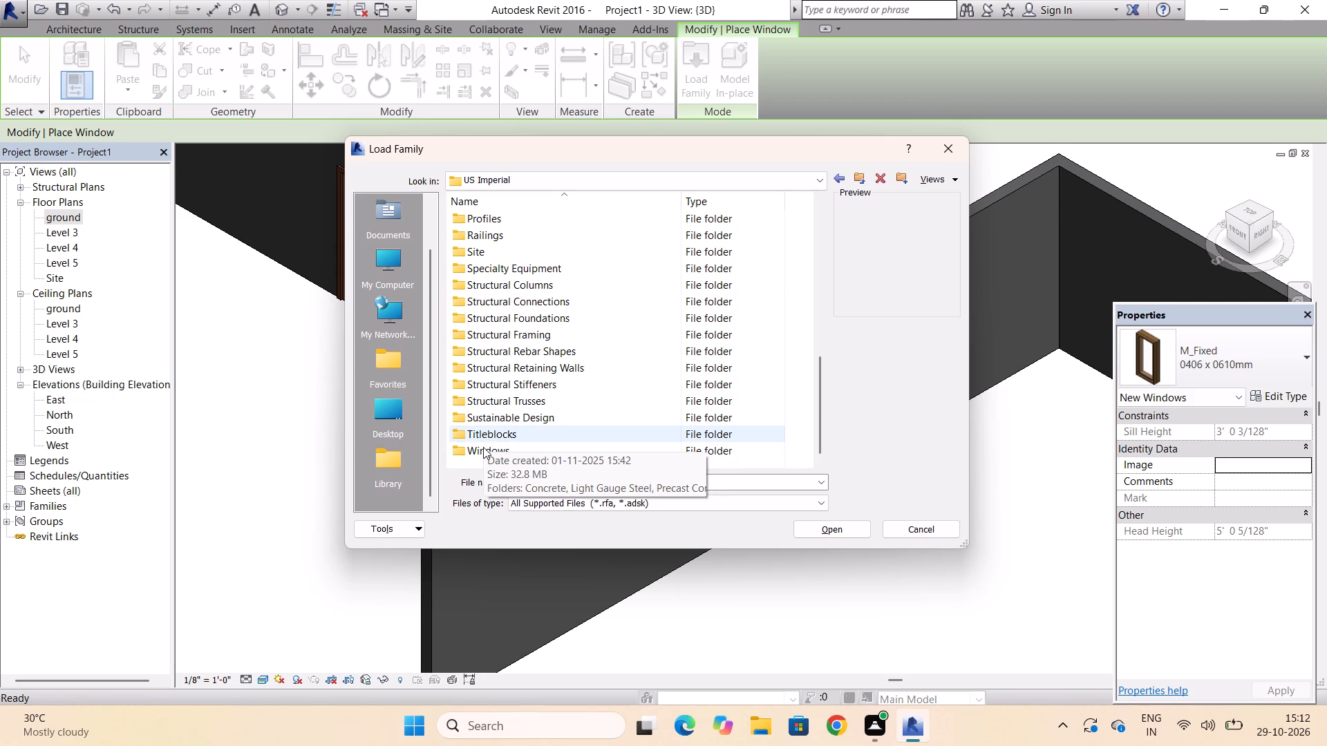
left_click(483, 447)
double_click(483, 447)
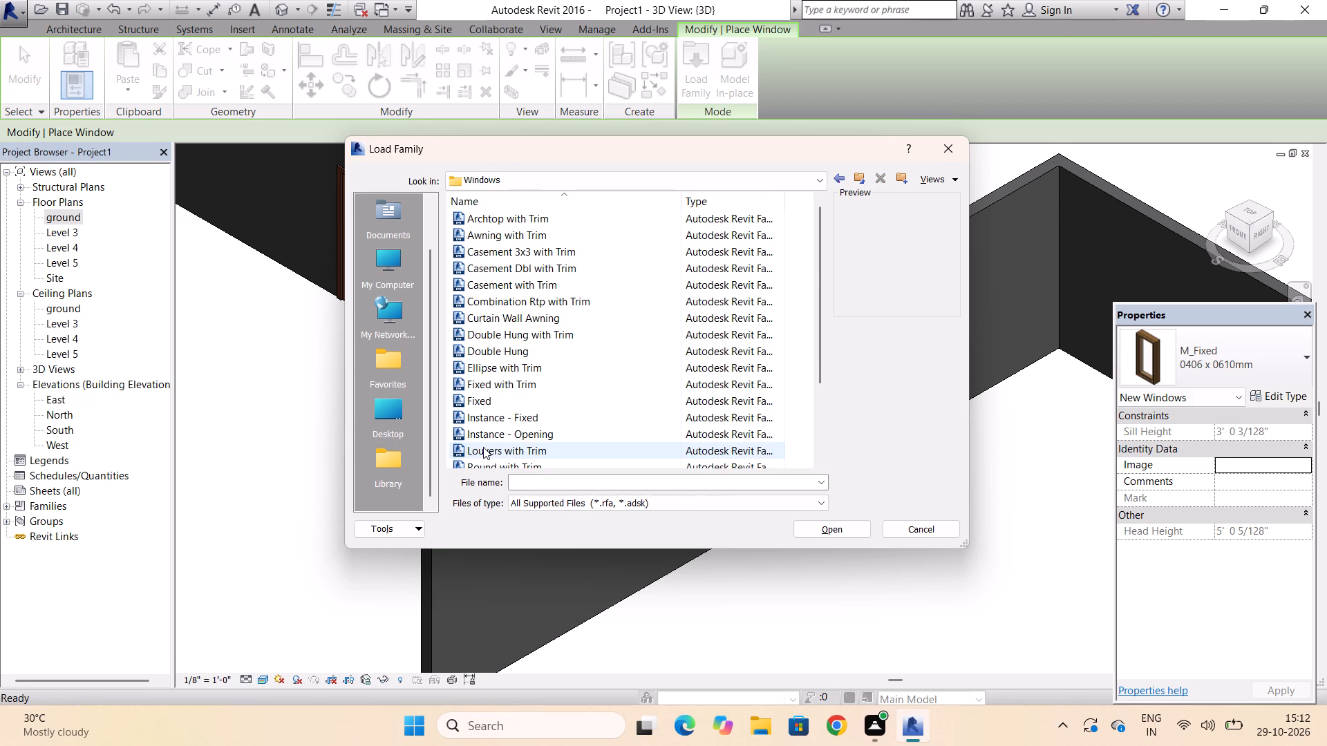
scroll(483, 447, "down", 5)
left_click(483, 447)
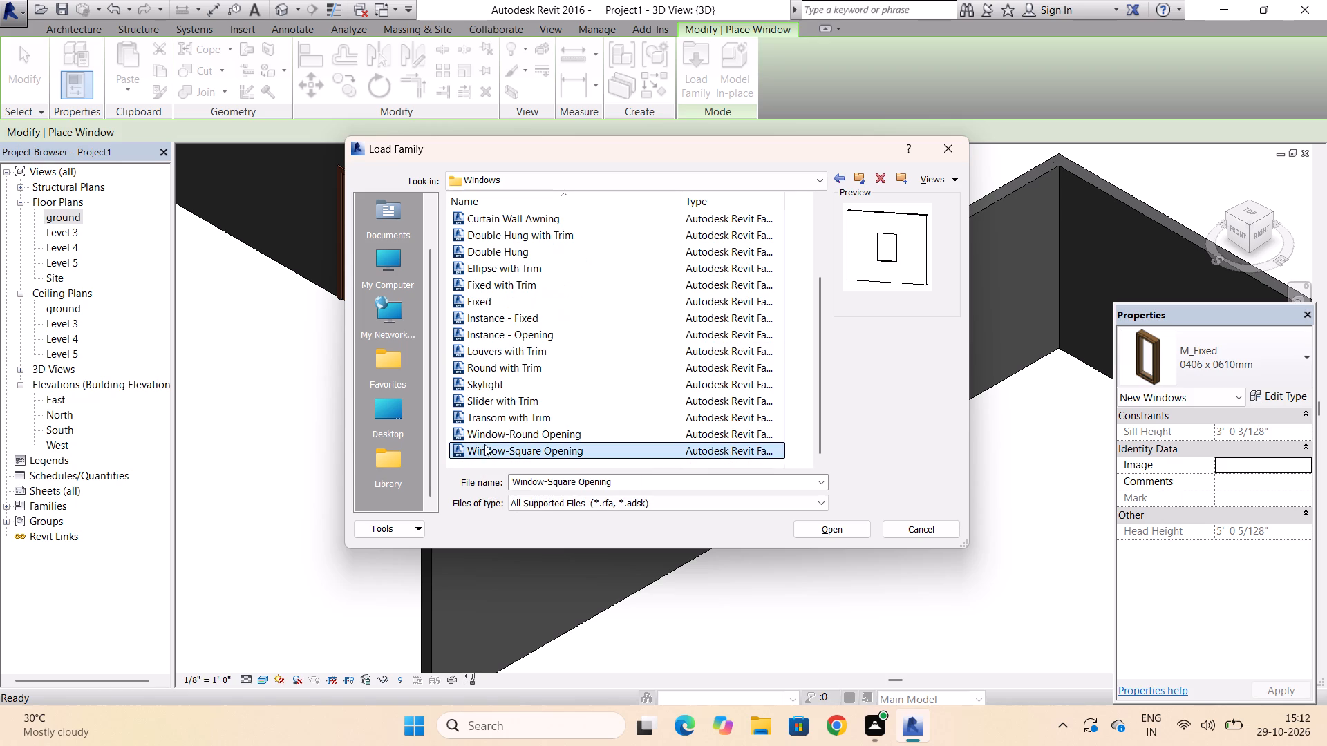
left_click(484, 434)
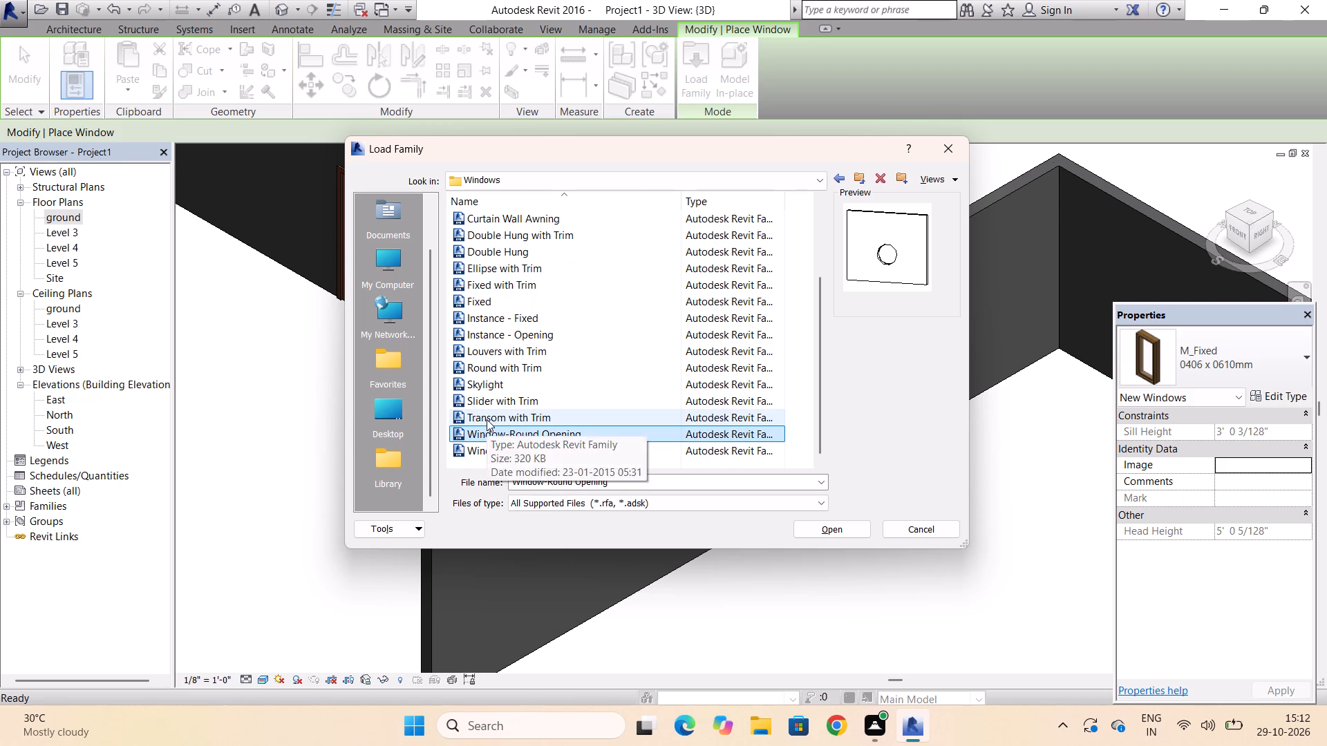
left_click(487, 419)
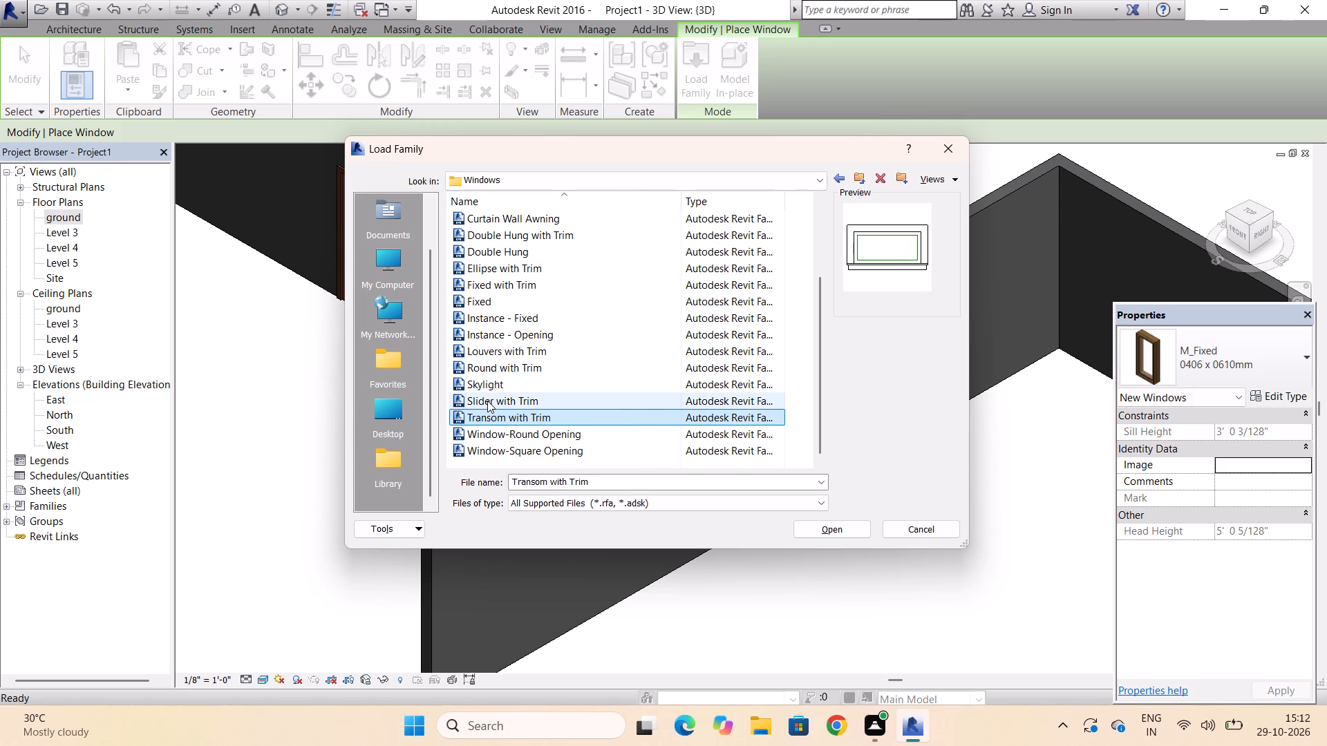
left_click(487, 401)
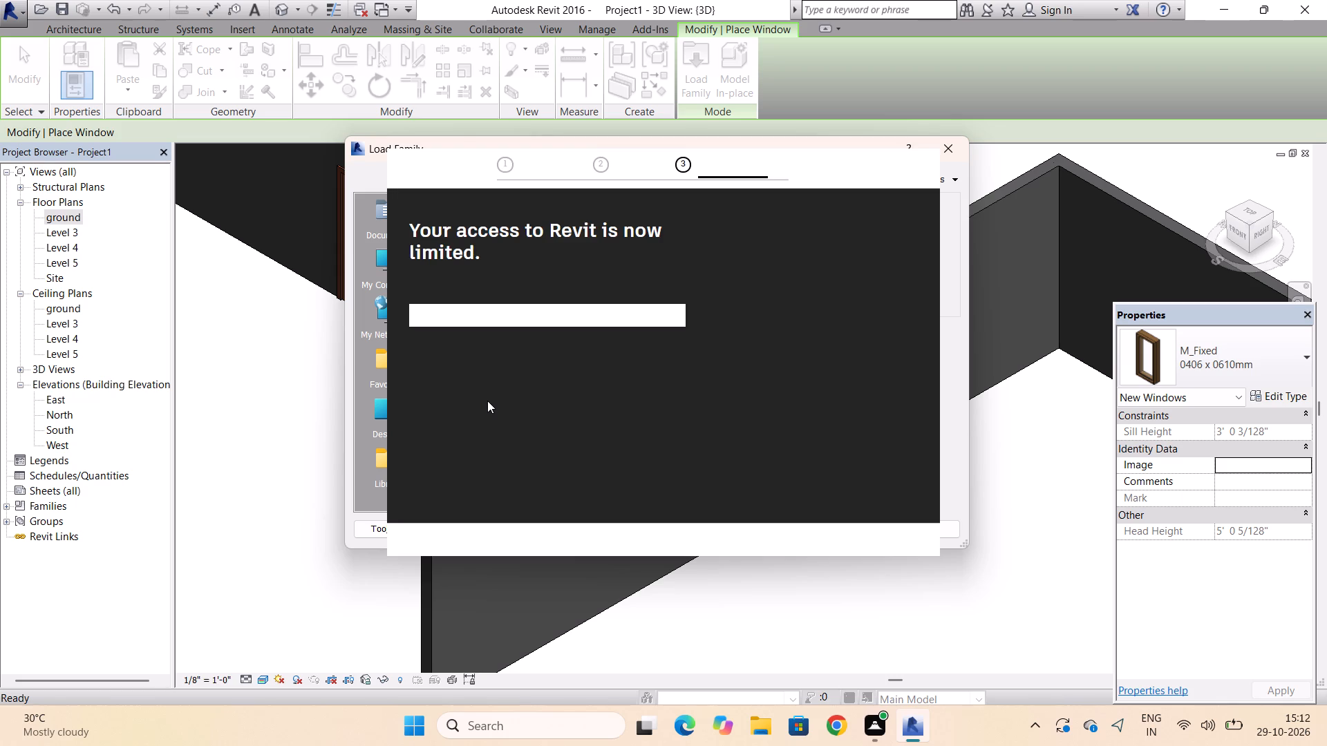
left_click(905, 169)
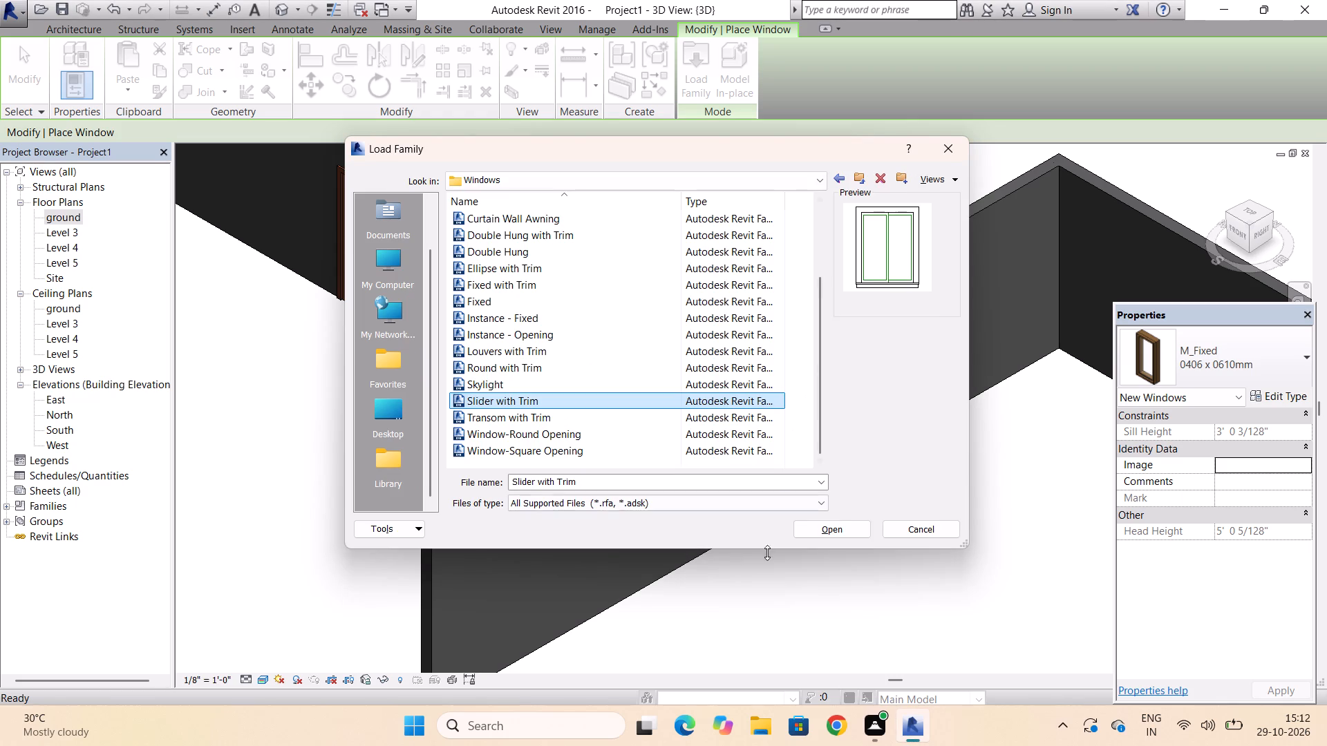
left_click(833, 525)
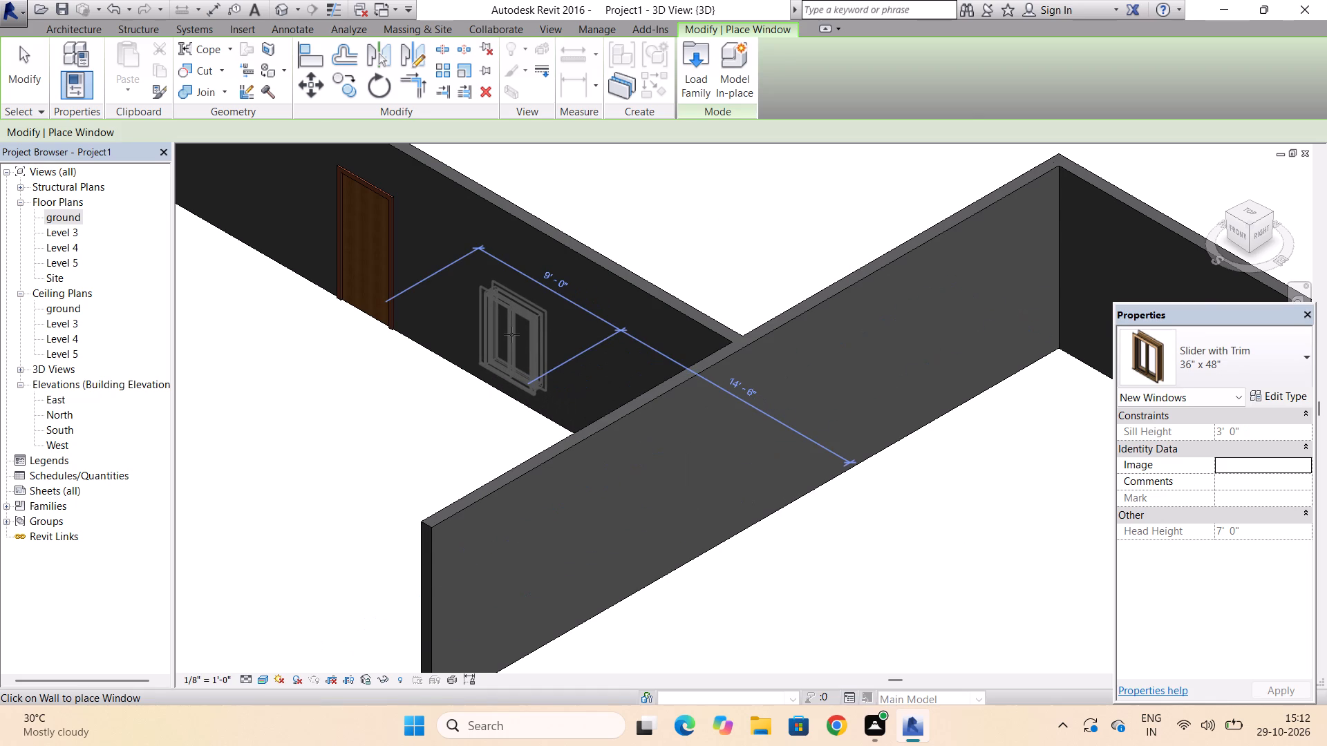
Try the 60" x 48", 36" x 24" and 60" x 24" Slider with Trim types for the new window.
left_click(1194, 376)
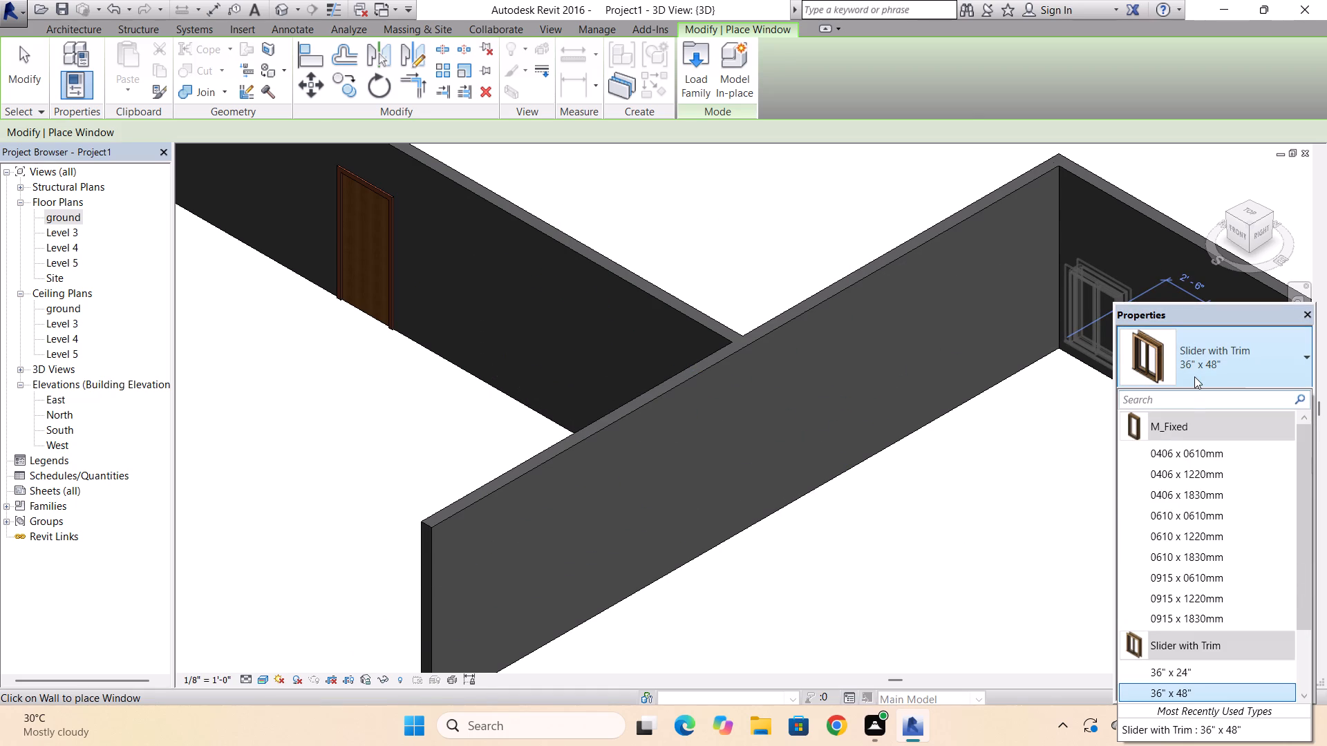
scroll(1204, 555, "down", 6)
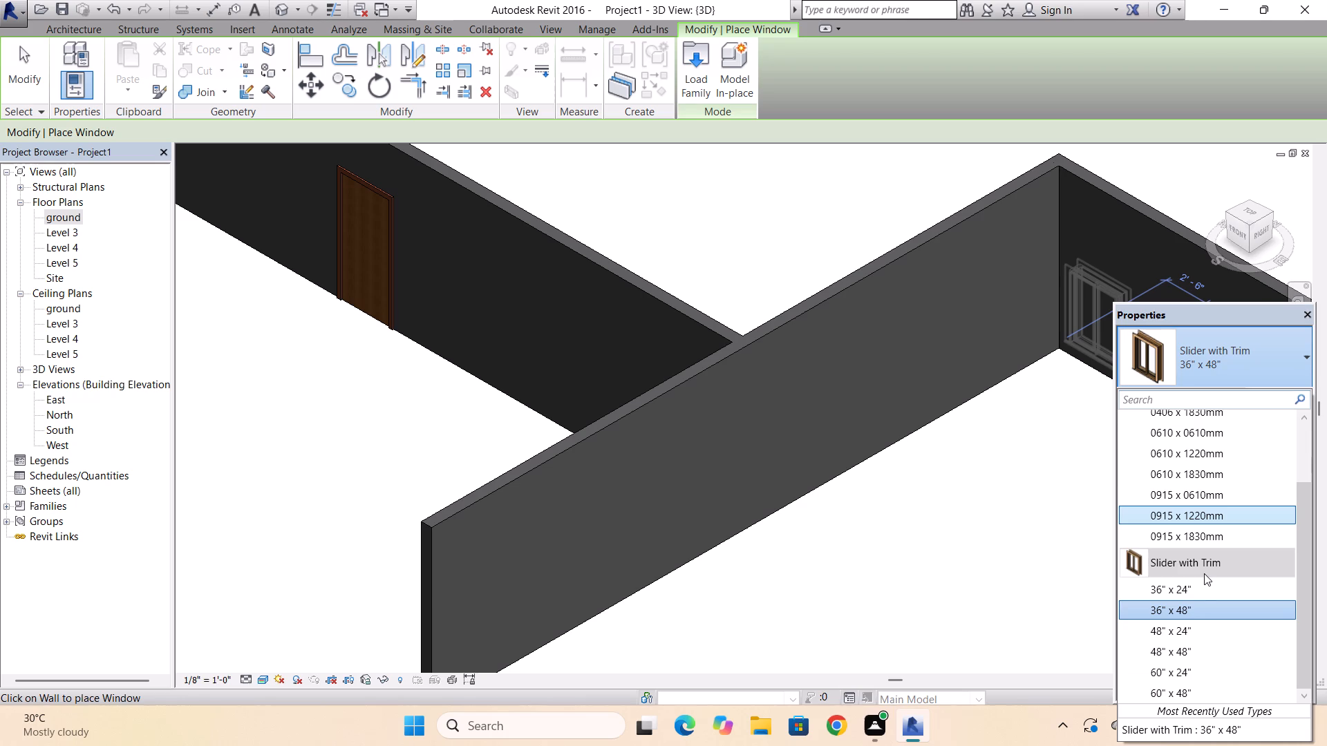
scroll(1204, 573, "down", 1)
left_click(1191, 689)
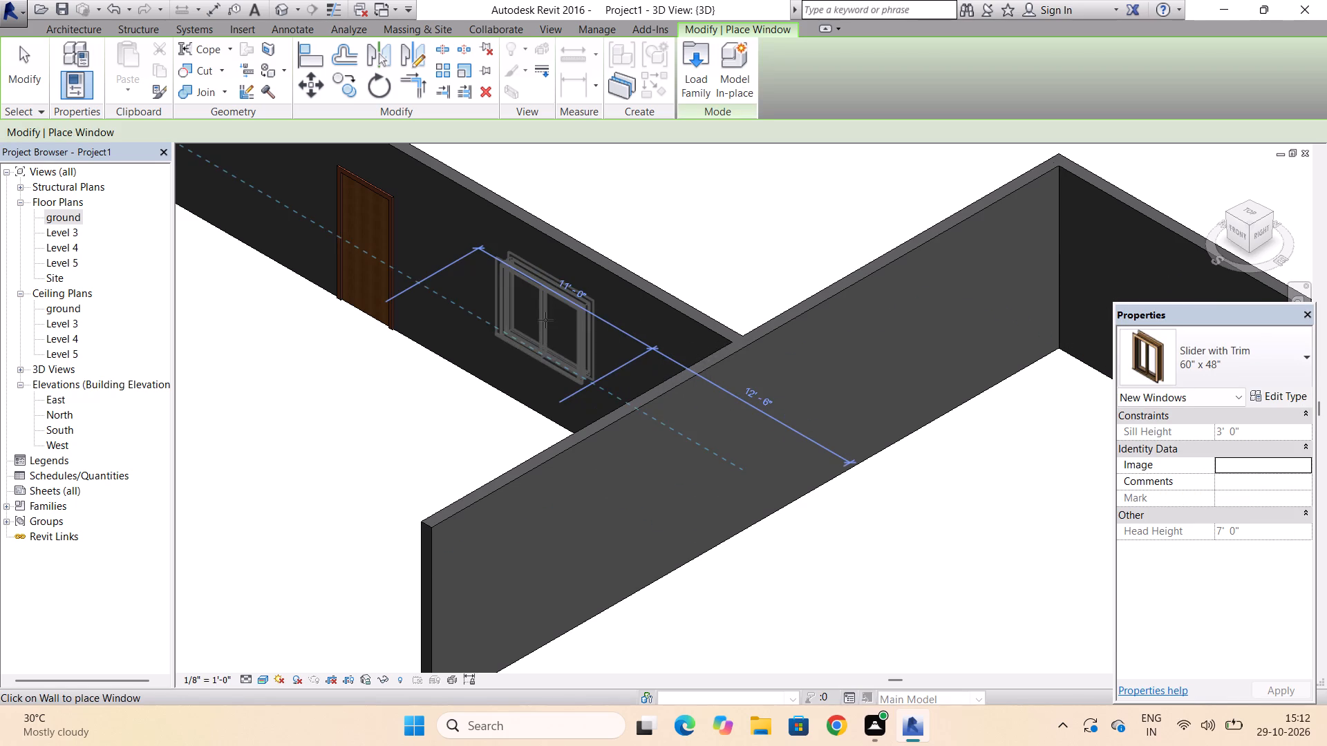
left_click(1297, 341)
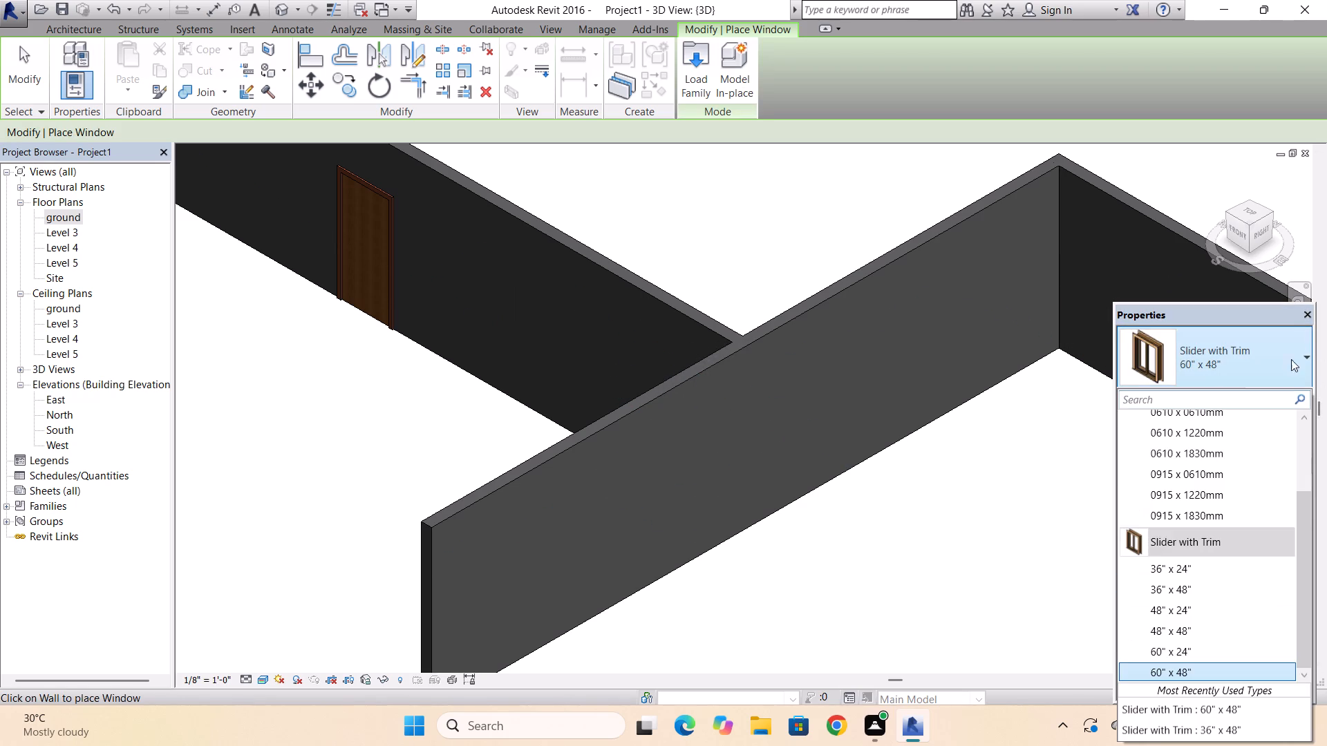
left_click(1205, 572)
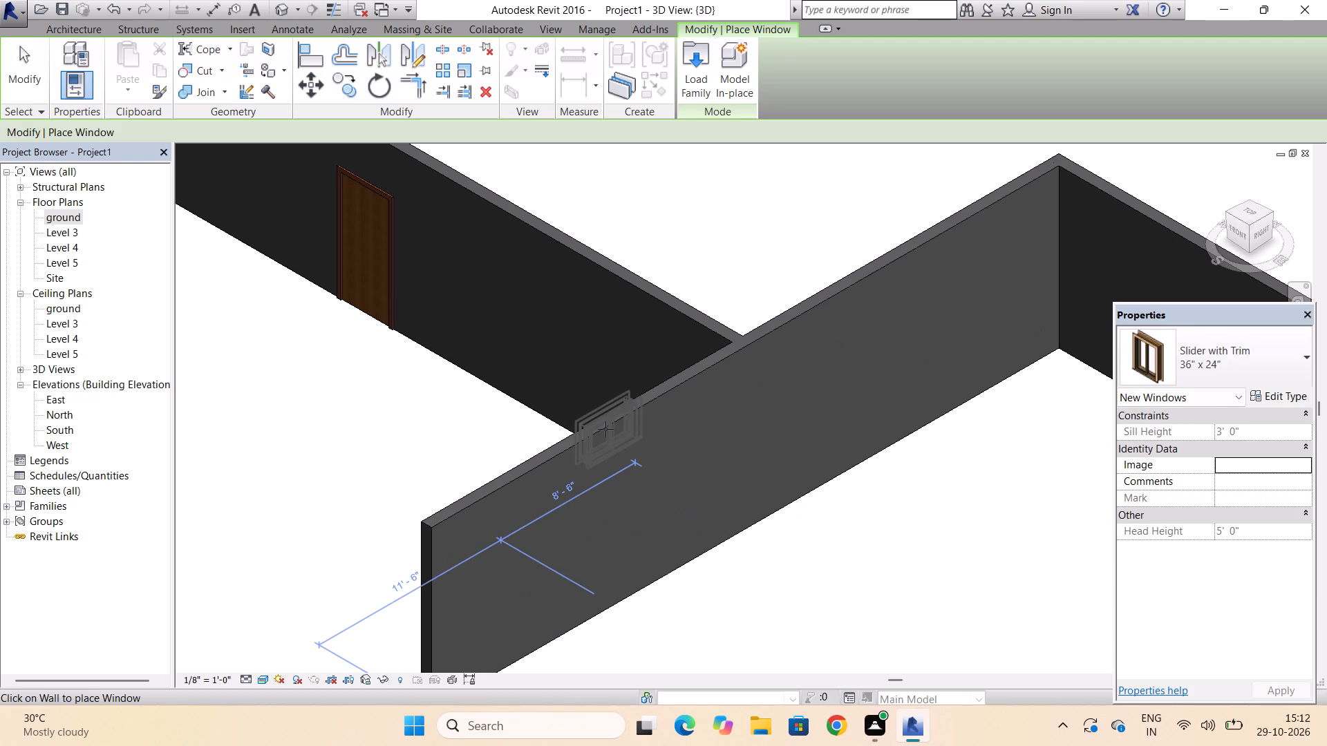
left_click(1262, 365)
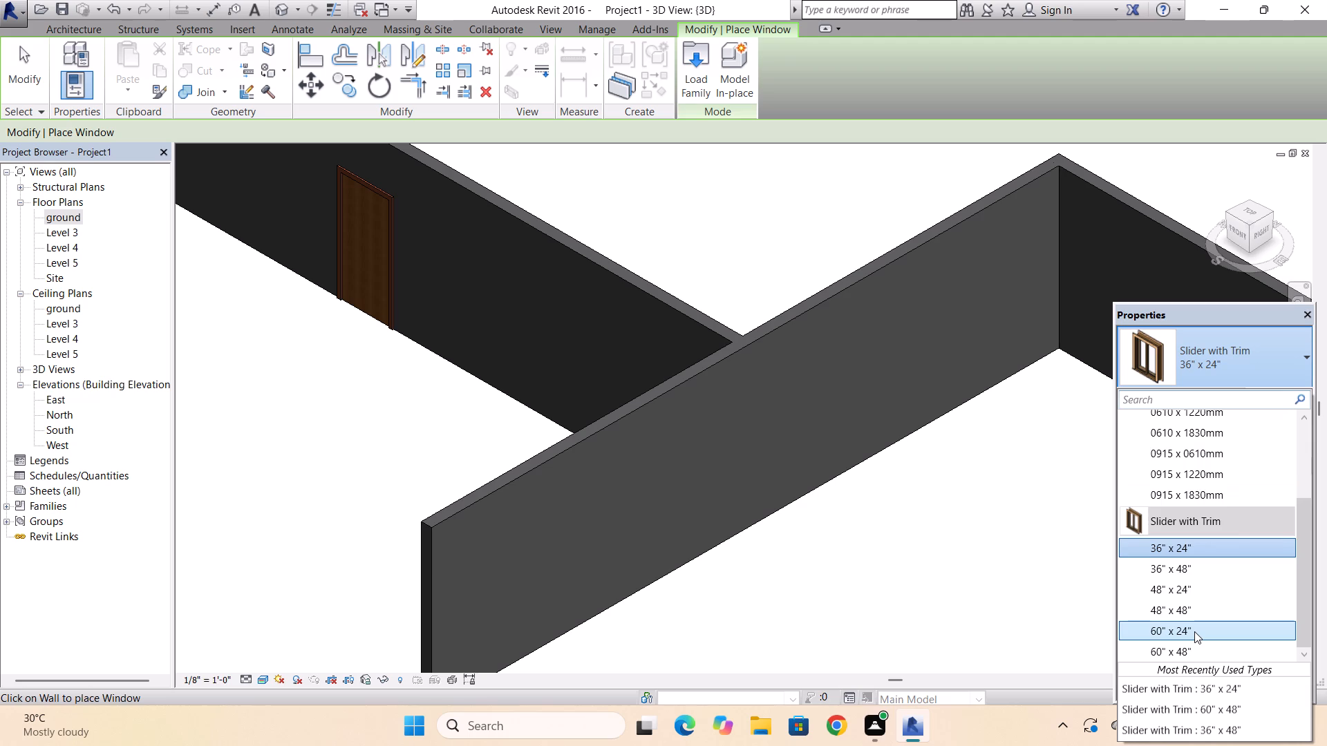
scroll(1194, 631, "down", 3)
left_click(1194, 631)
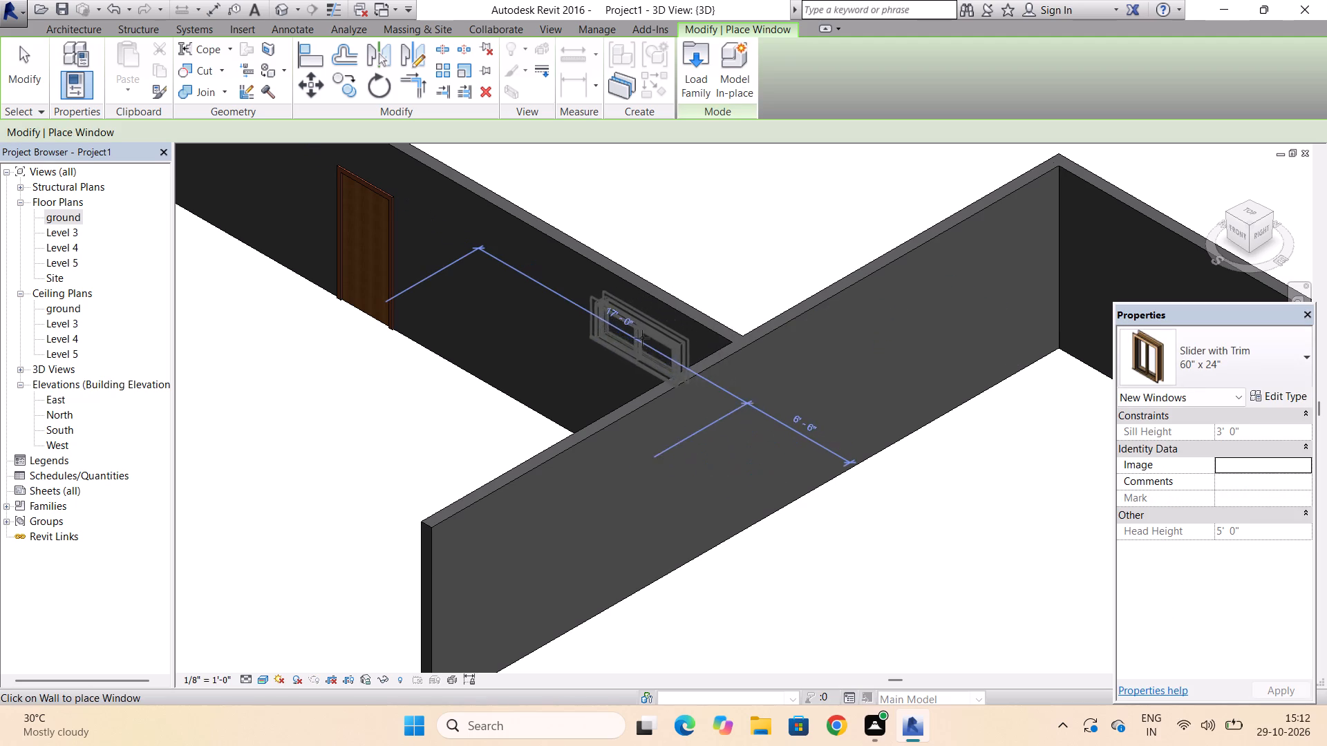
Place a Slider with Trim 48" x 48" window in the southwest room's north partition, about 10'-0" east of the door.
left_click(1299, 359)
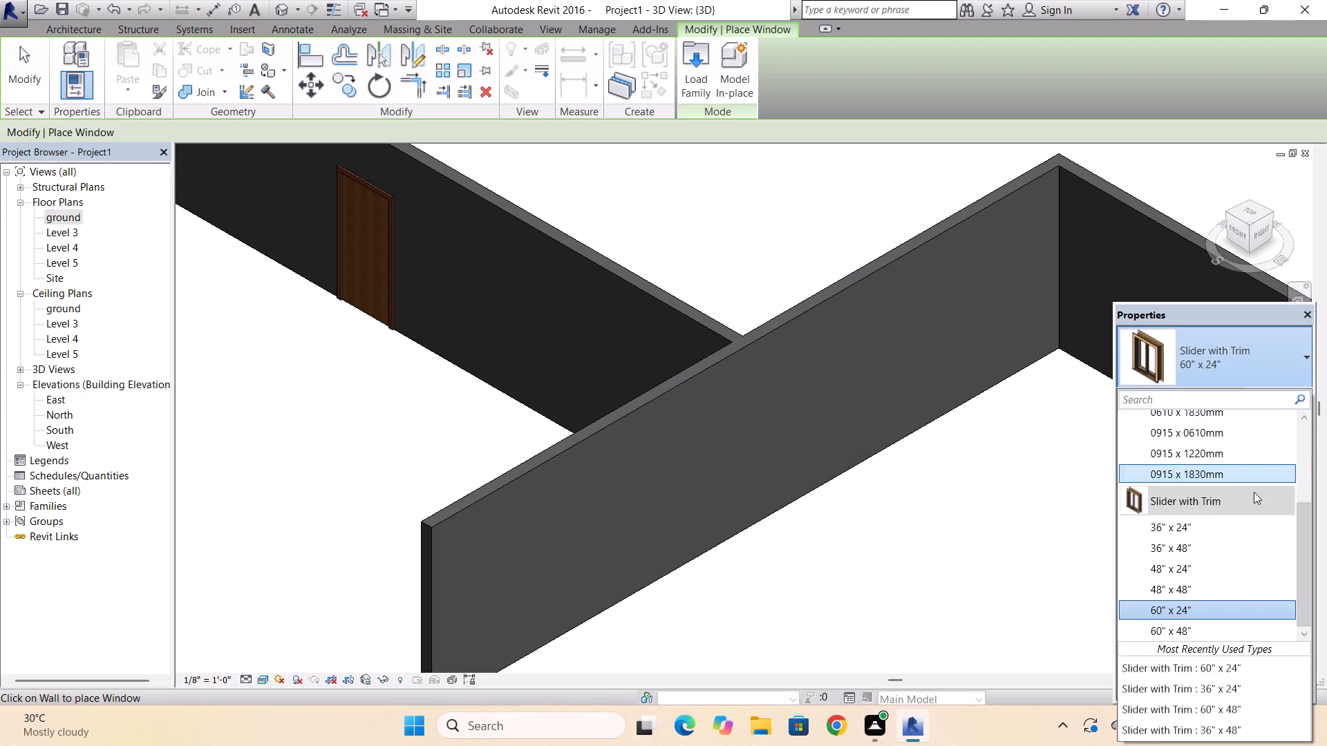
left_click(1235, 588)
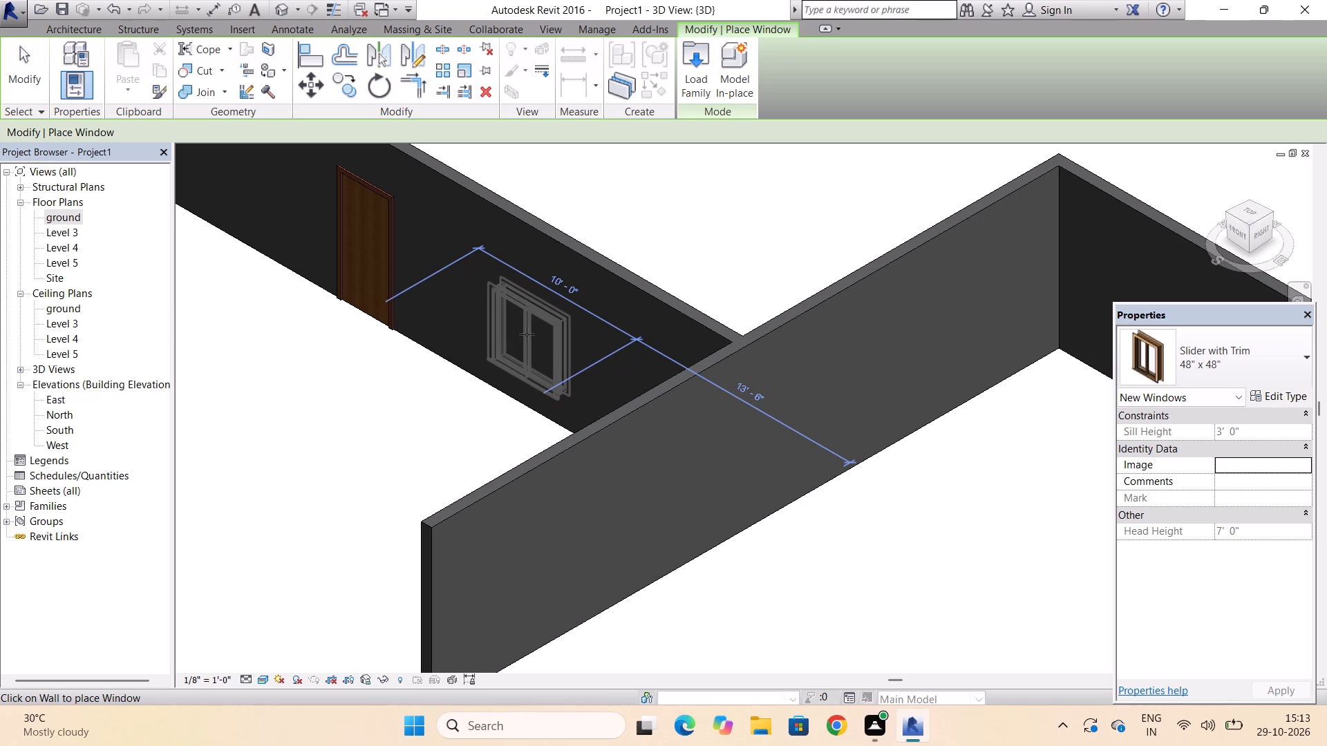
left_click(527, 334)
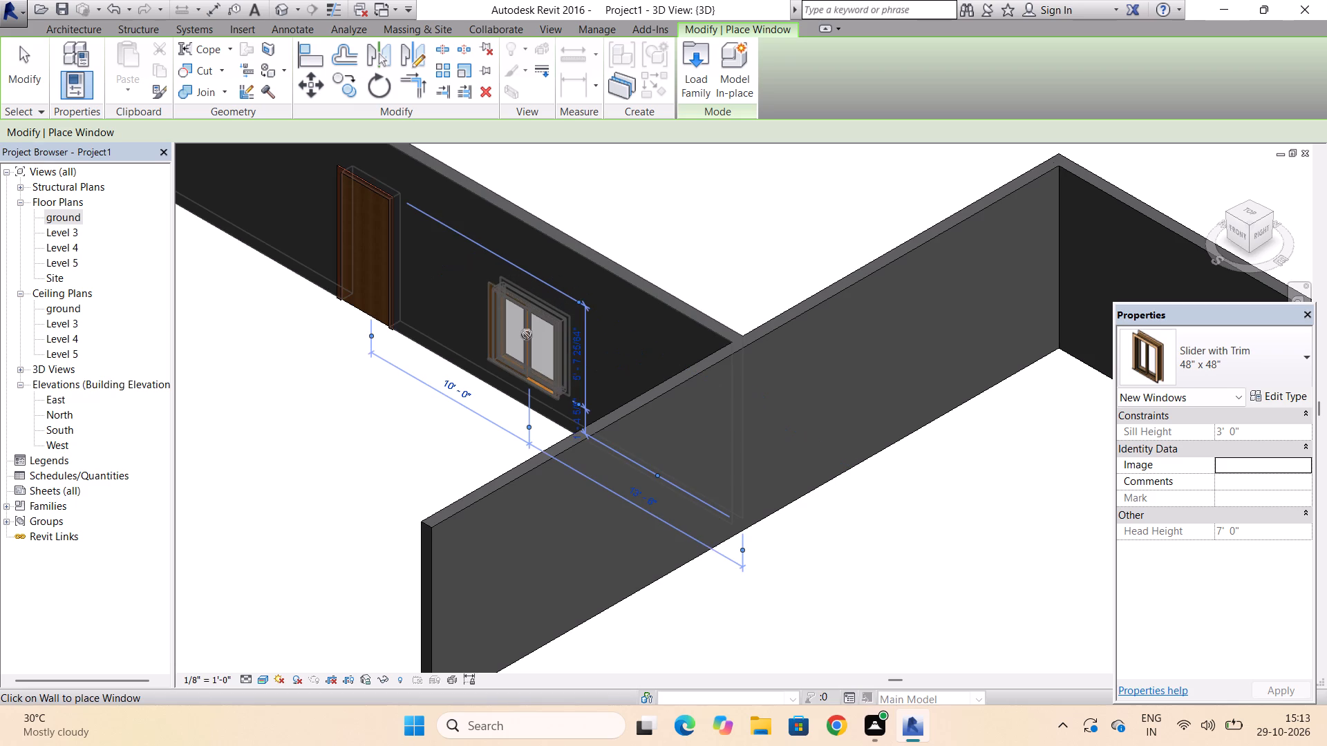
key("Escape")
key("Escape")
key("Escape")
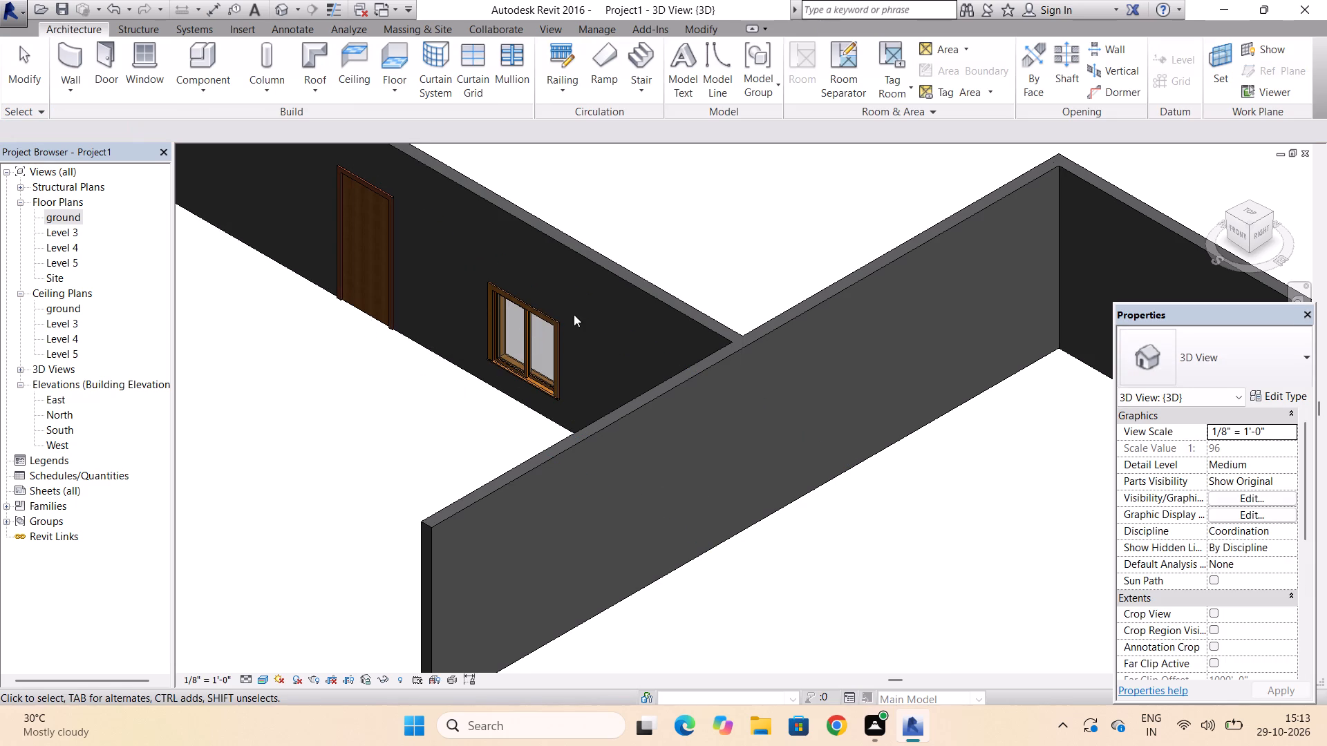
From a front-facing 3D view, raise the slider window in the partition to a sill height of 2'-0".
scroll(604, 296, "down", 9)
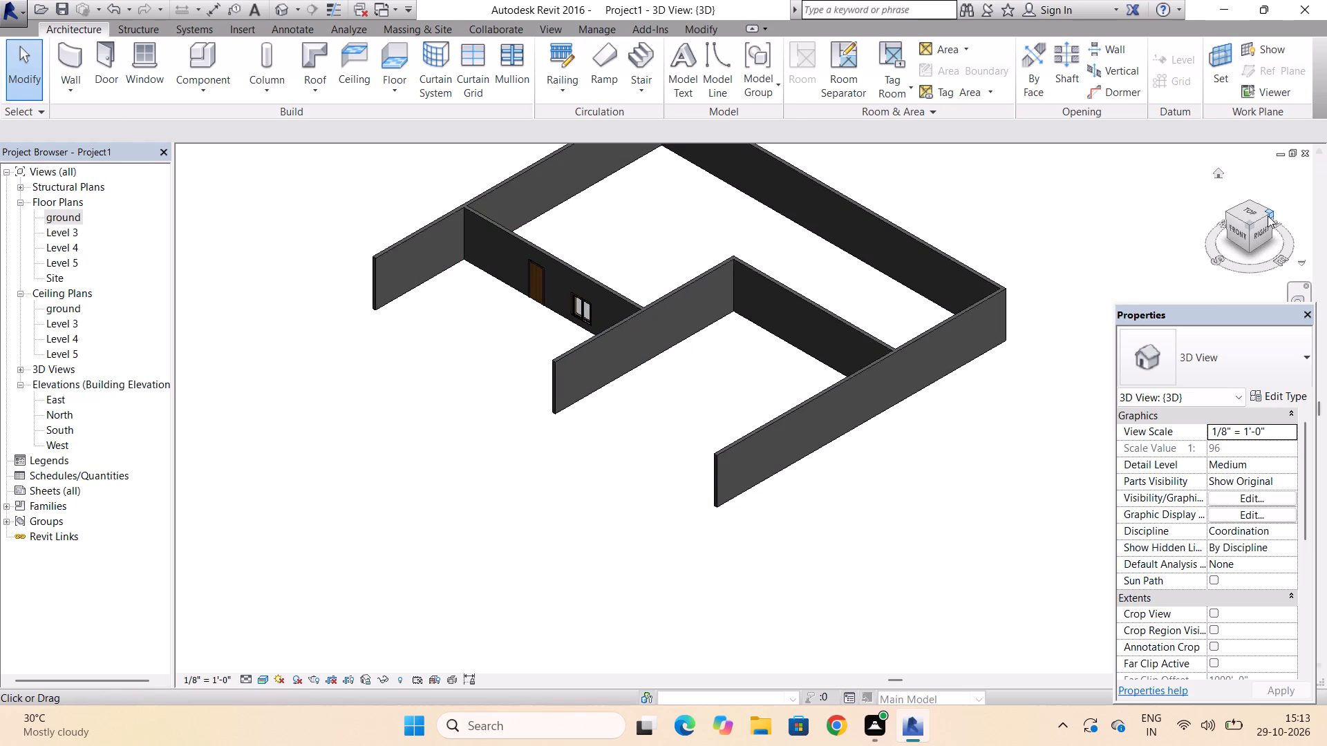
left_click_drag(1225, 214, 1250, 217)
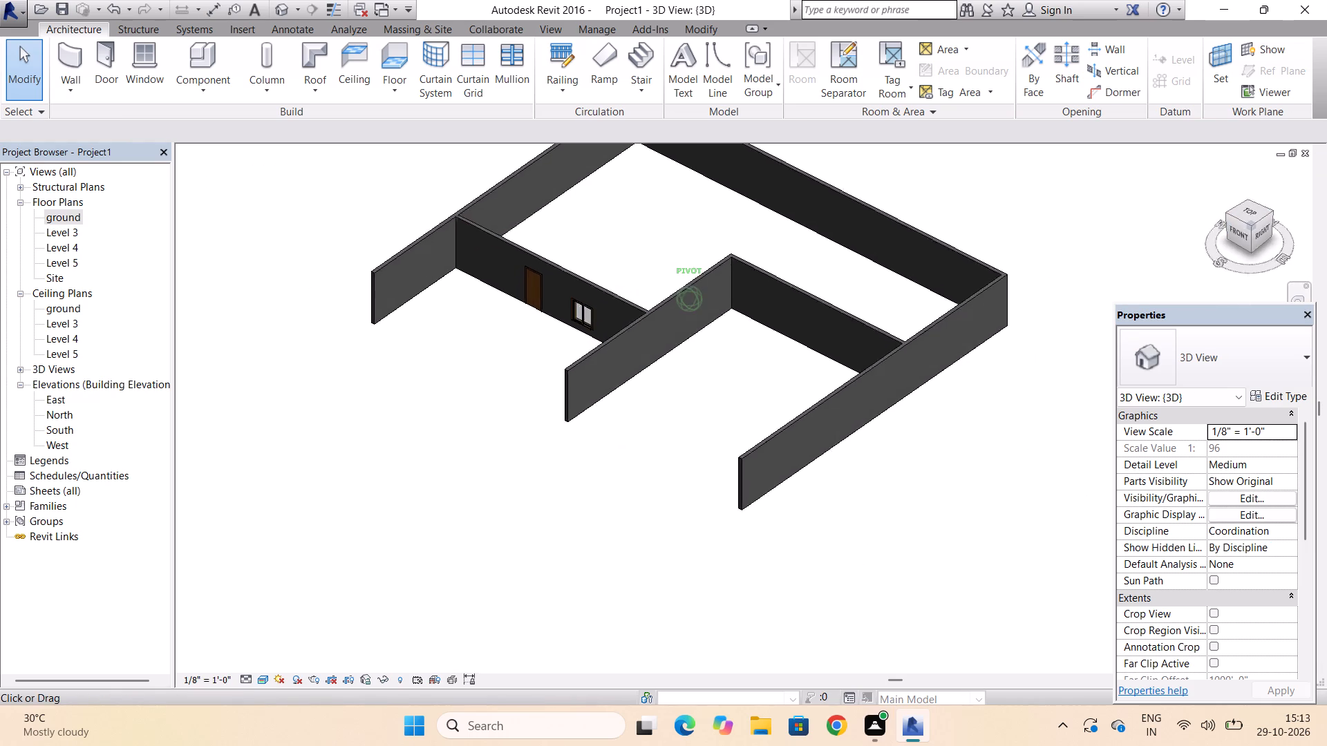
left_click_drag(1250, 217, 259, 198)
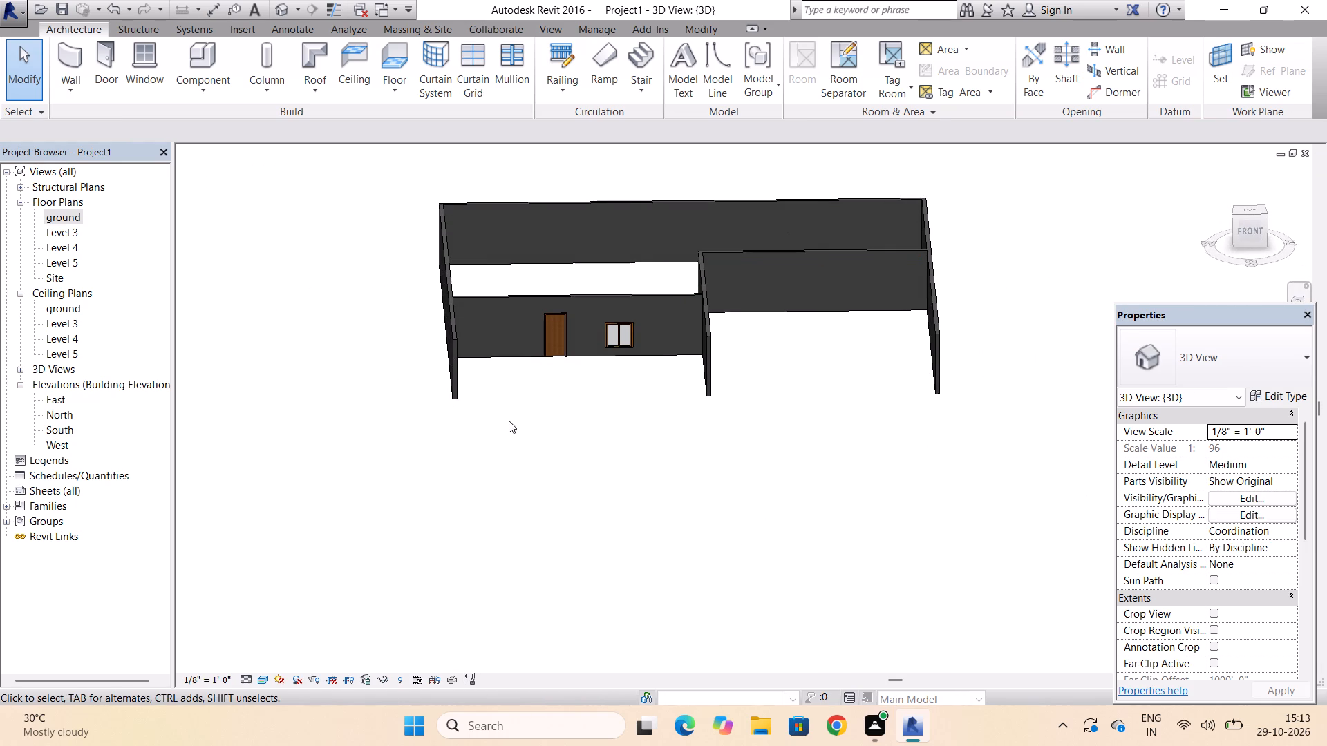
scroll(645, 329, "up", 7)
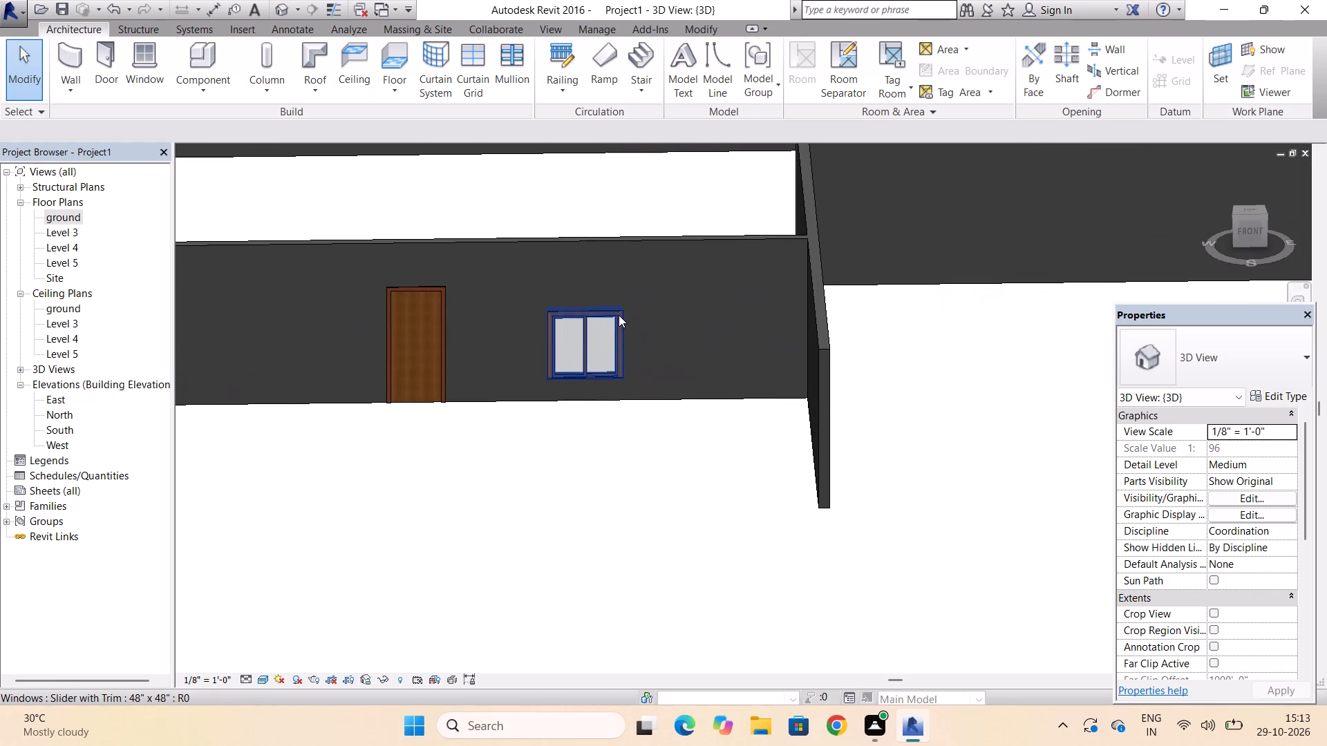
left_click(619, 315)
left_click_drag(616, 315, 627, 282)
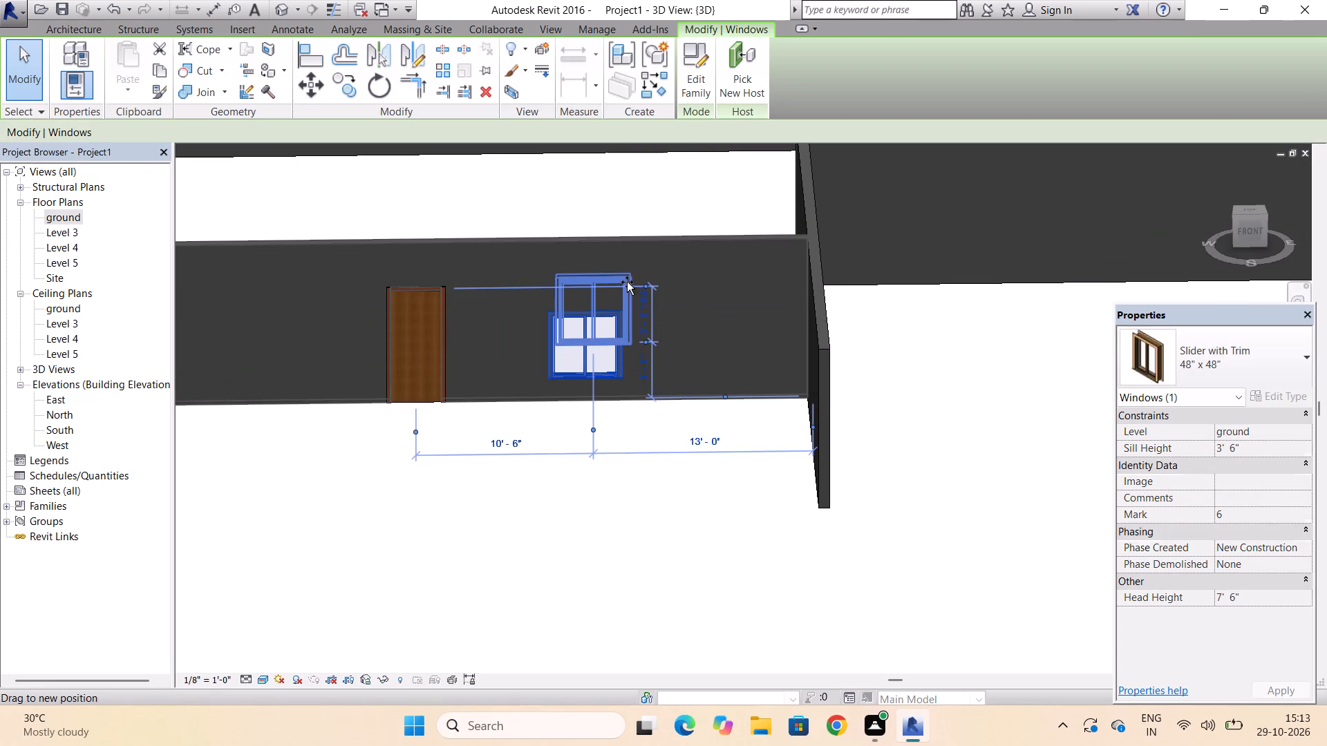
left_click_drag(627, 282, 623, 301)
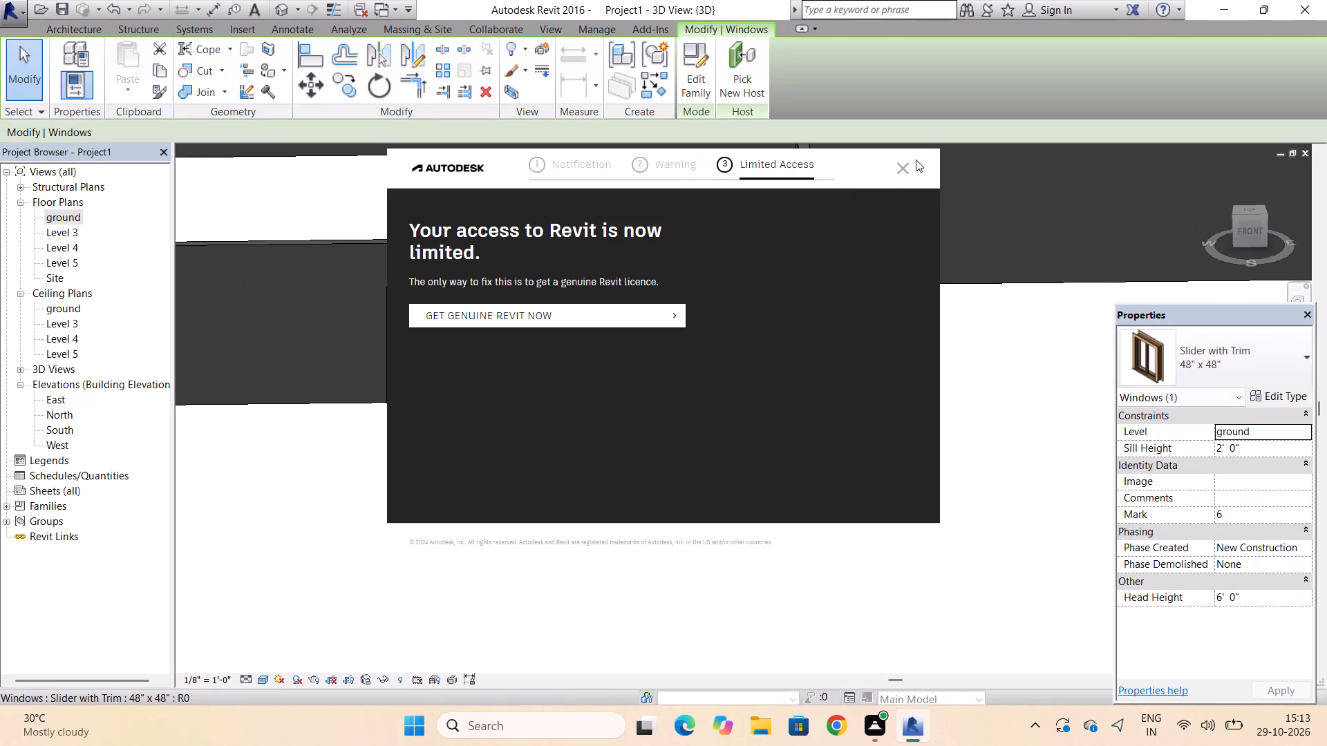
Dismiss the licence notice covering the 3D view.
left_click(900, 173)
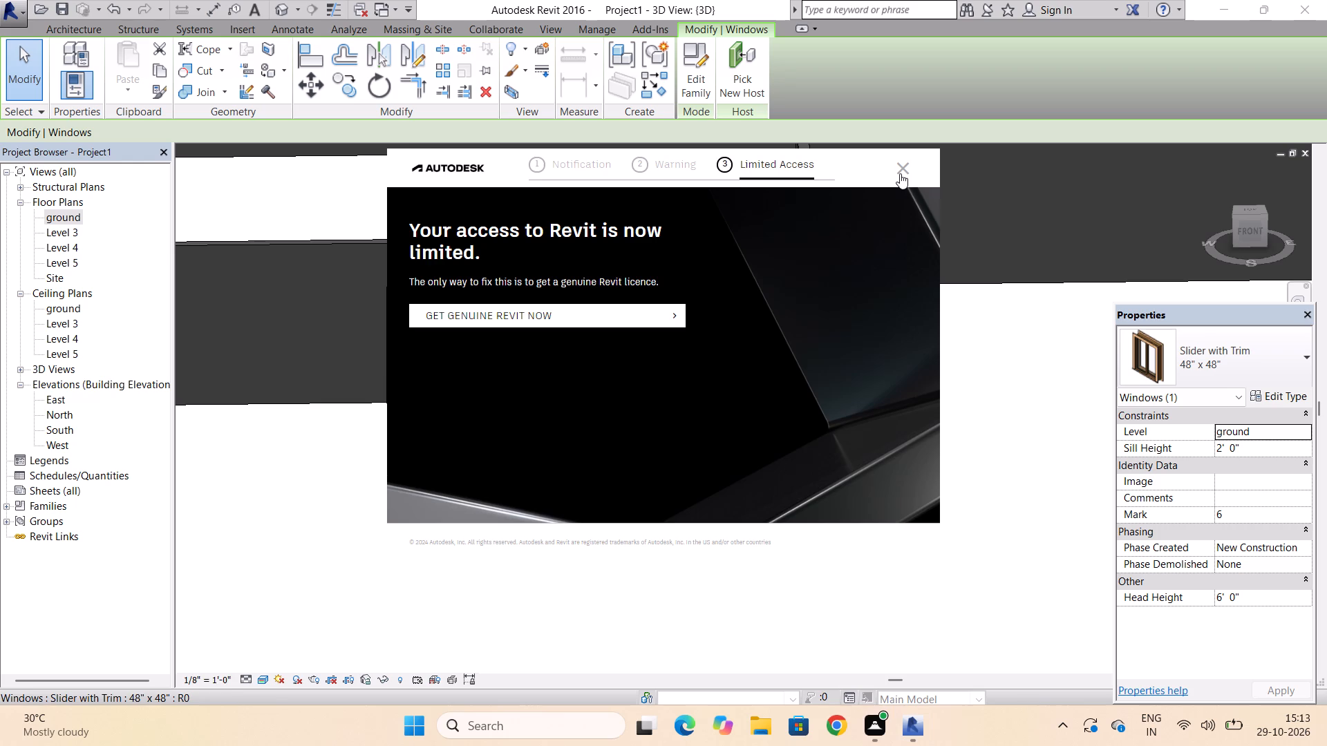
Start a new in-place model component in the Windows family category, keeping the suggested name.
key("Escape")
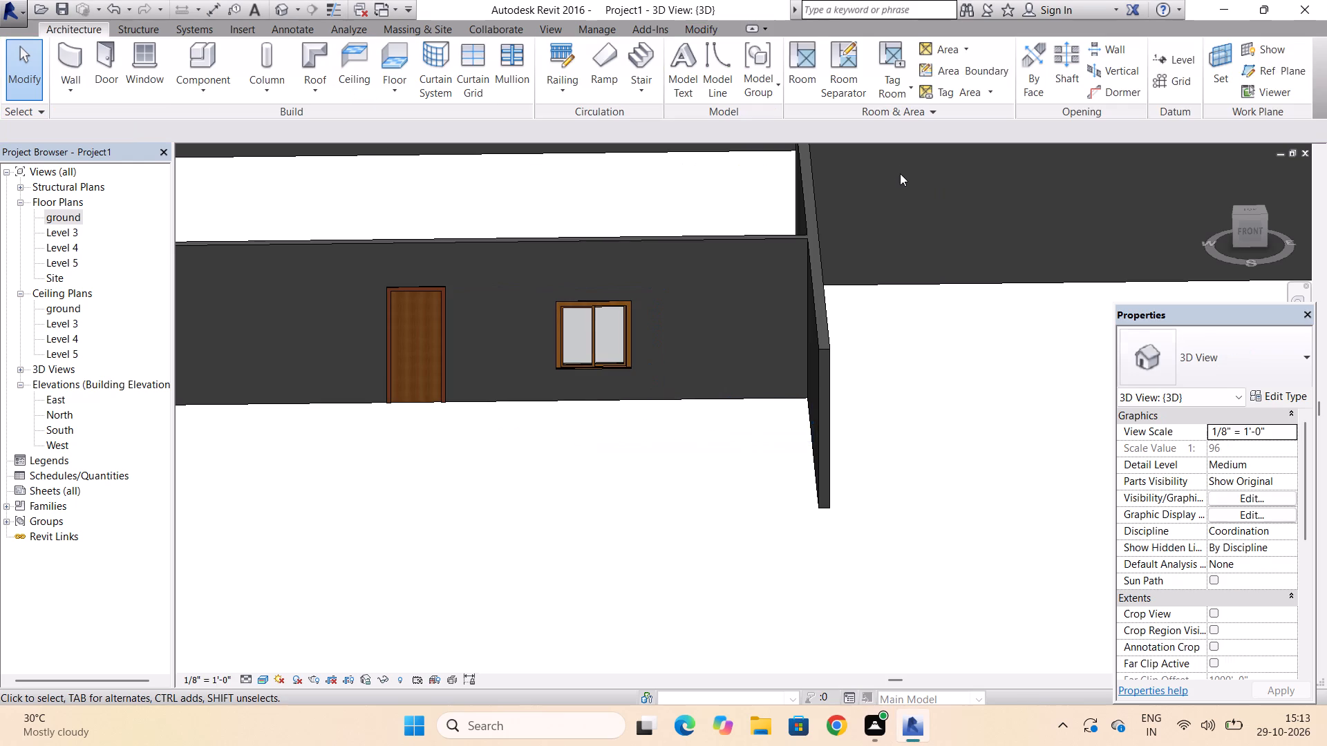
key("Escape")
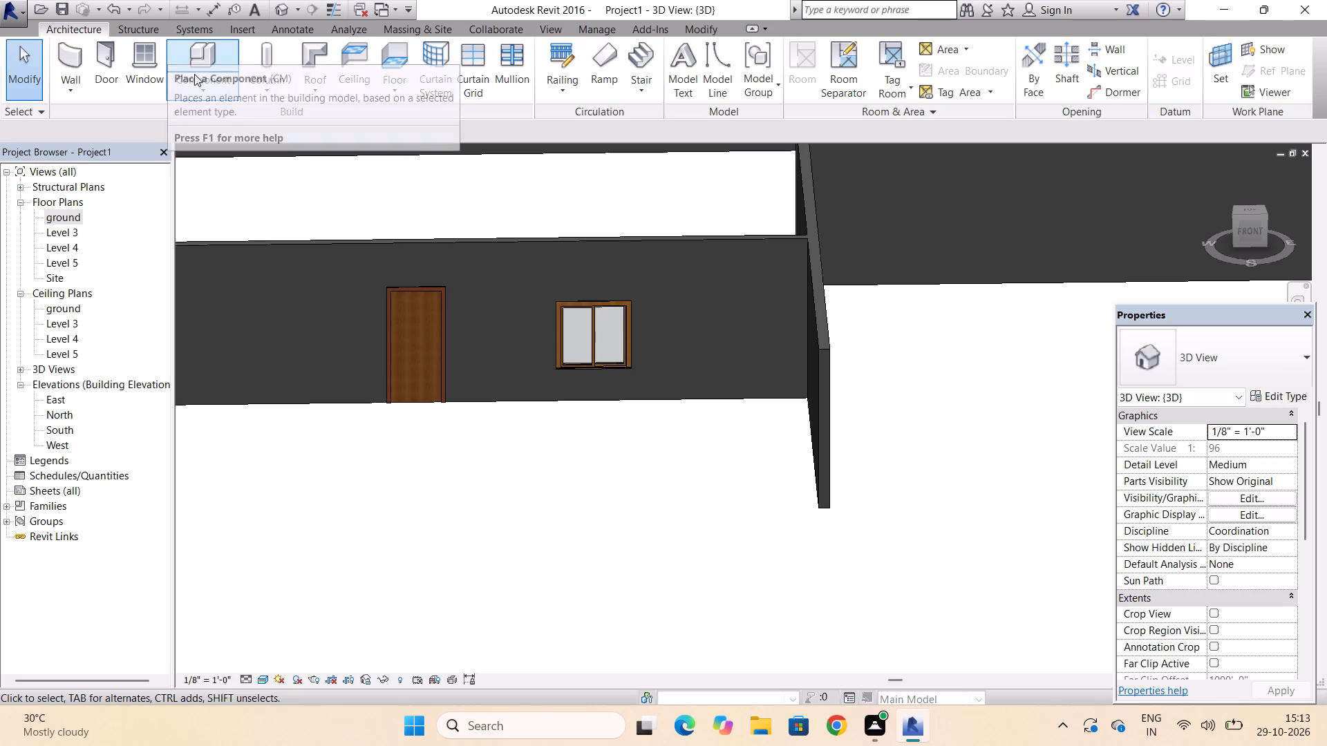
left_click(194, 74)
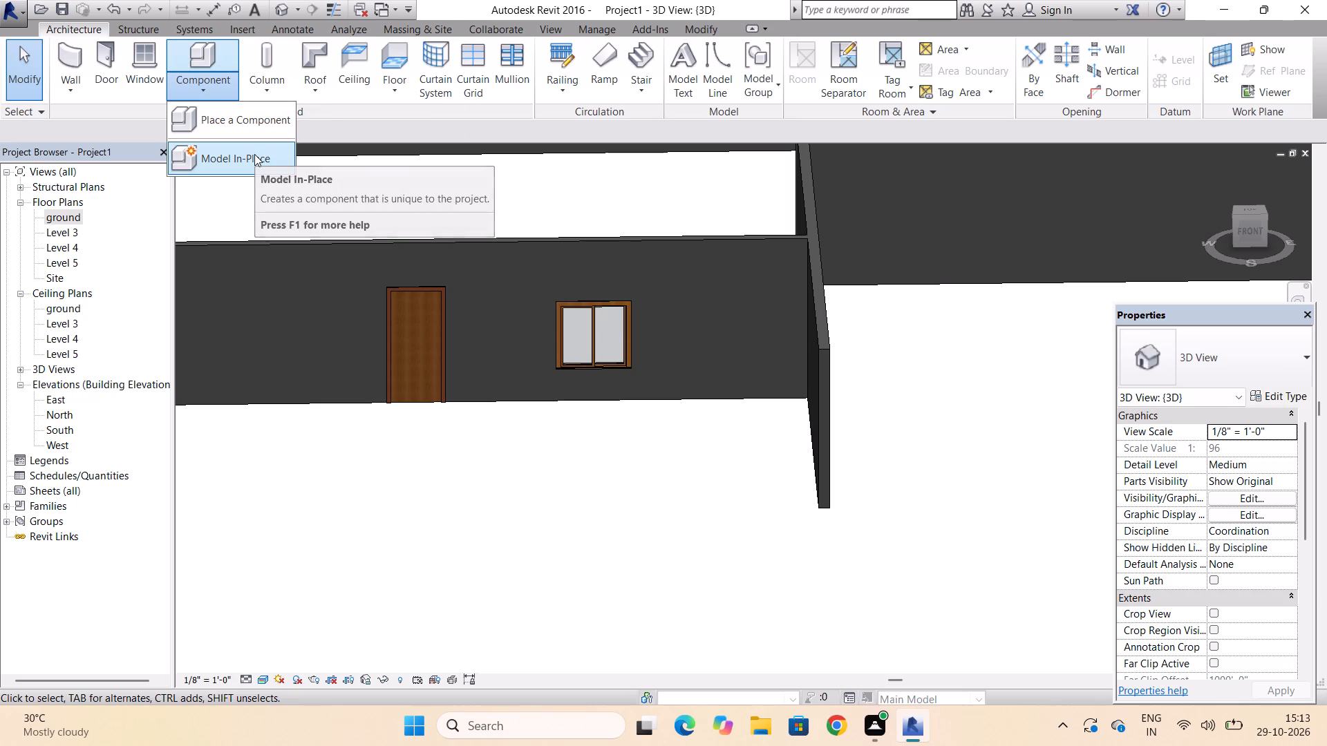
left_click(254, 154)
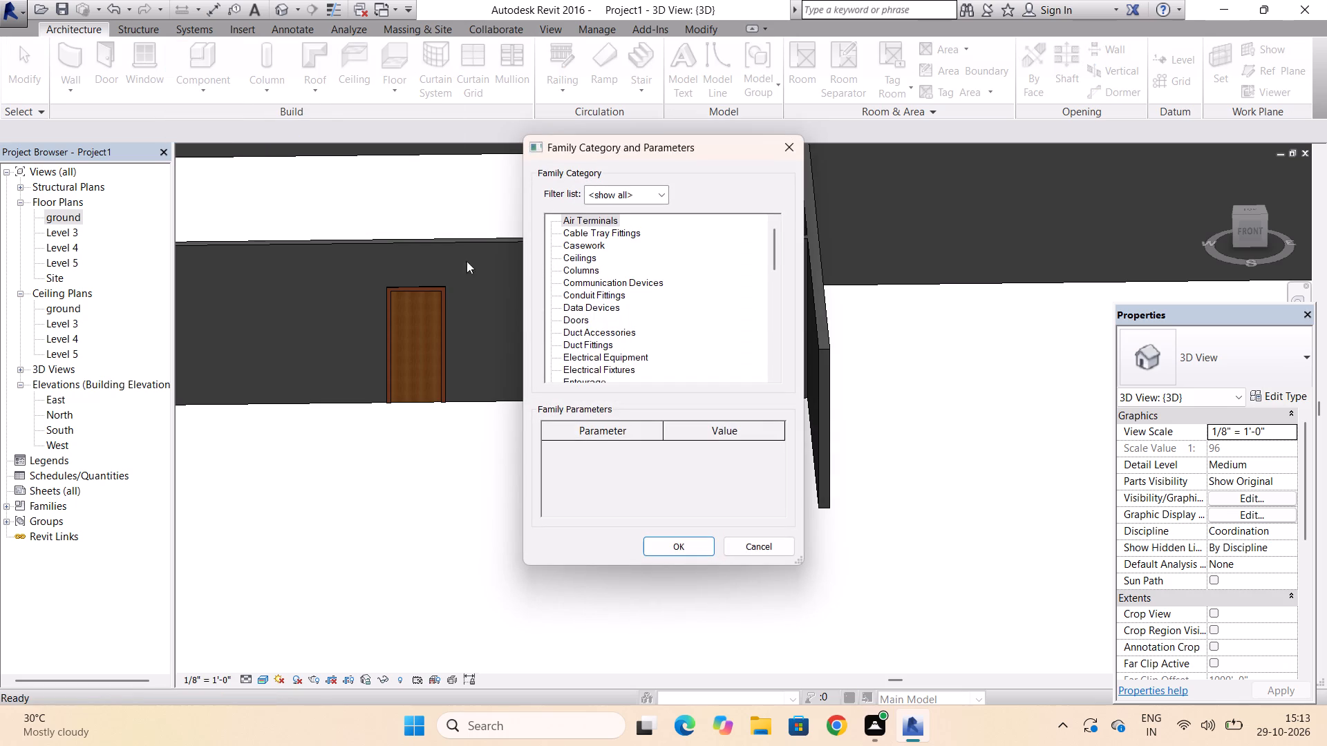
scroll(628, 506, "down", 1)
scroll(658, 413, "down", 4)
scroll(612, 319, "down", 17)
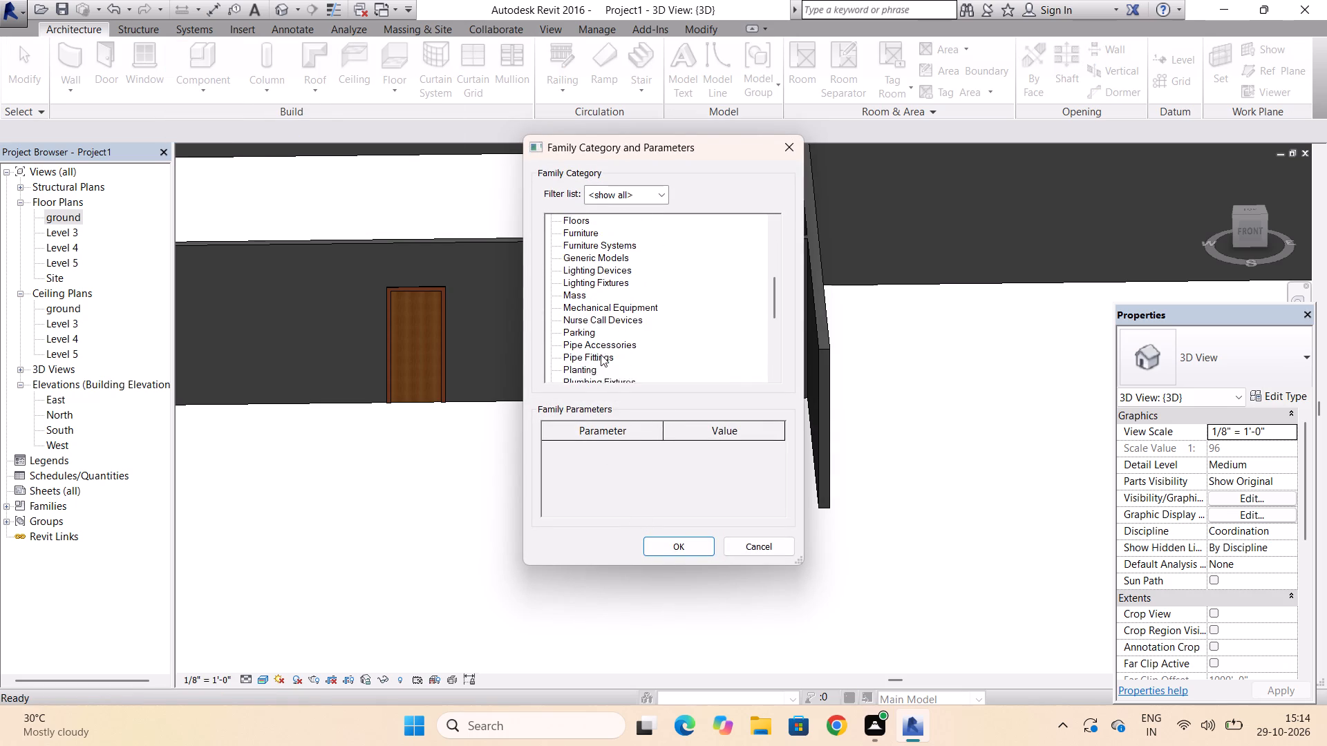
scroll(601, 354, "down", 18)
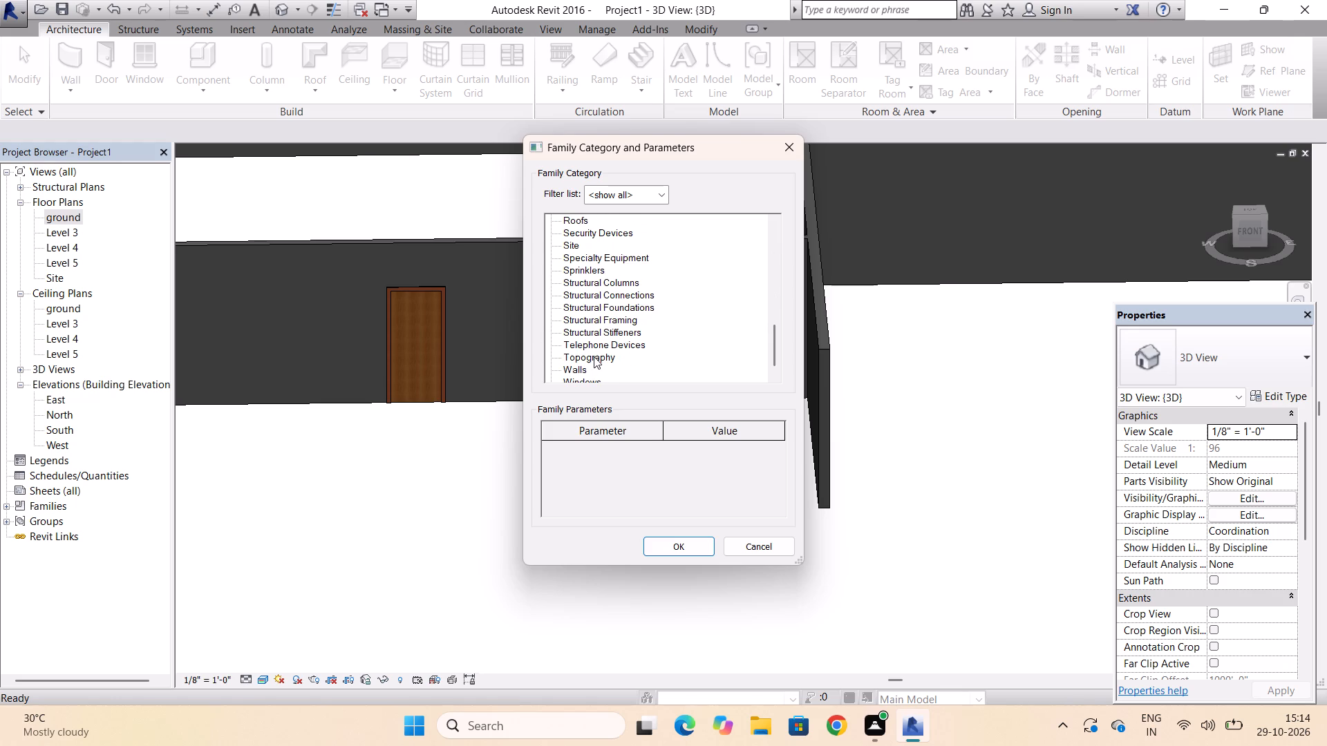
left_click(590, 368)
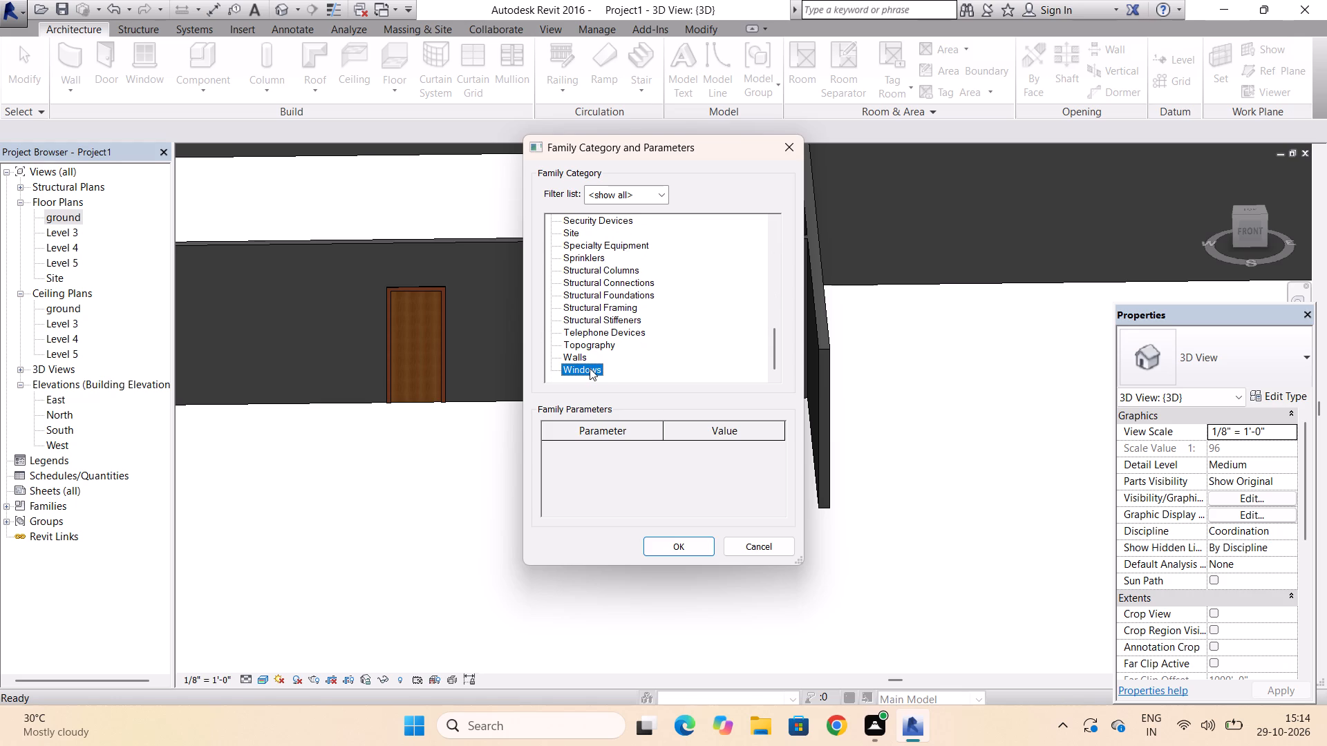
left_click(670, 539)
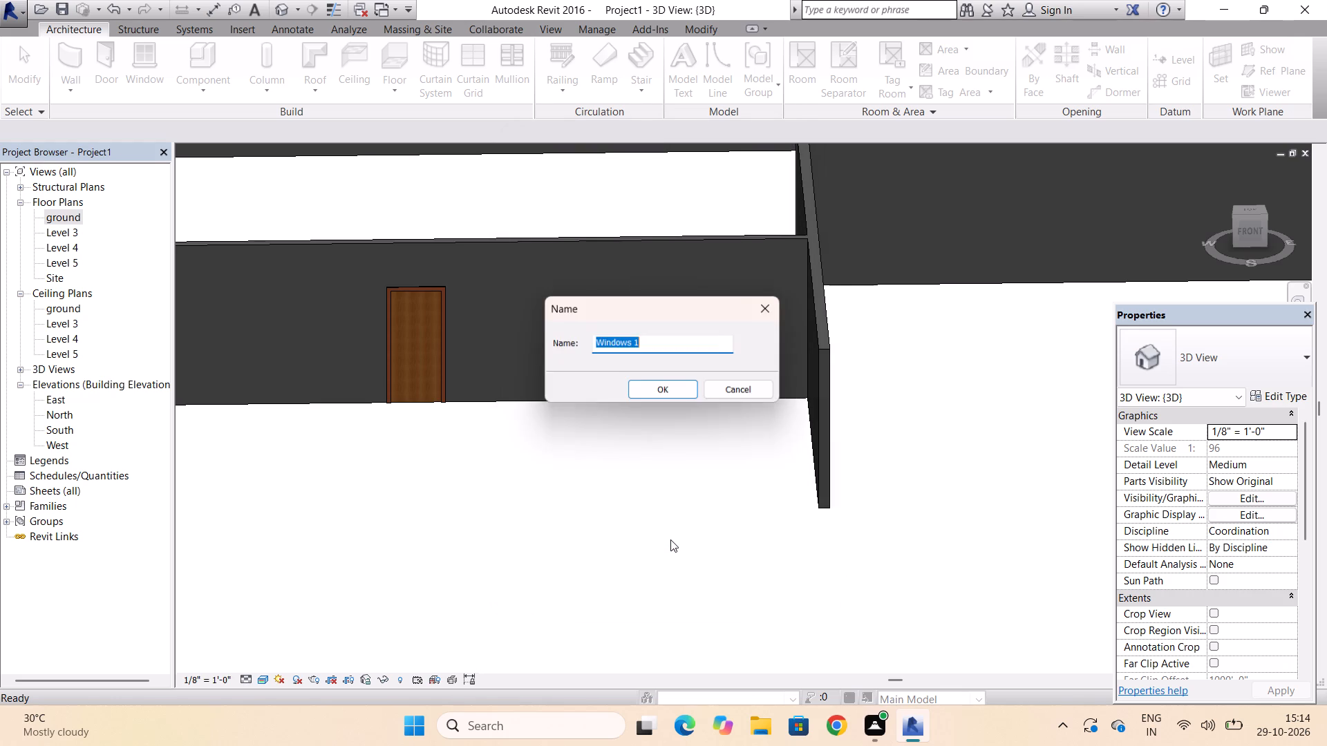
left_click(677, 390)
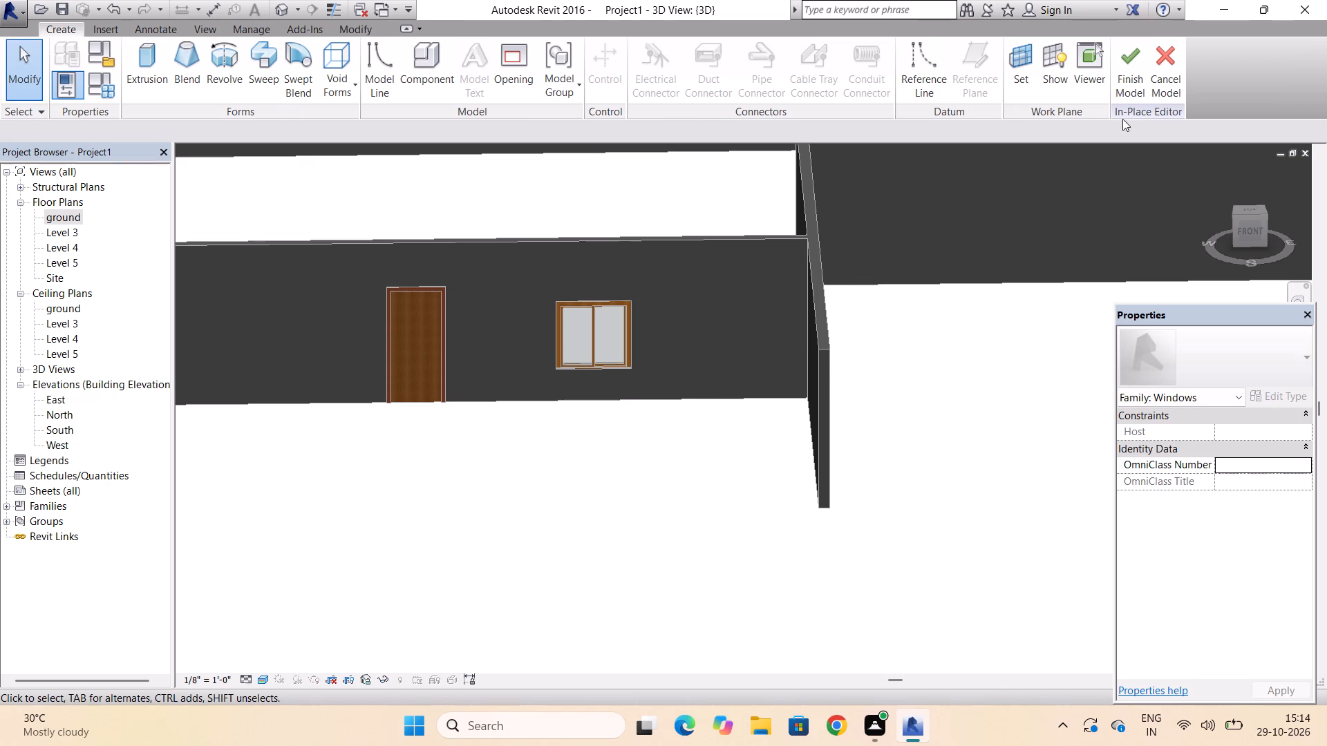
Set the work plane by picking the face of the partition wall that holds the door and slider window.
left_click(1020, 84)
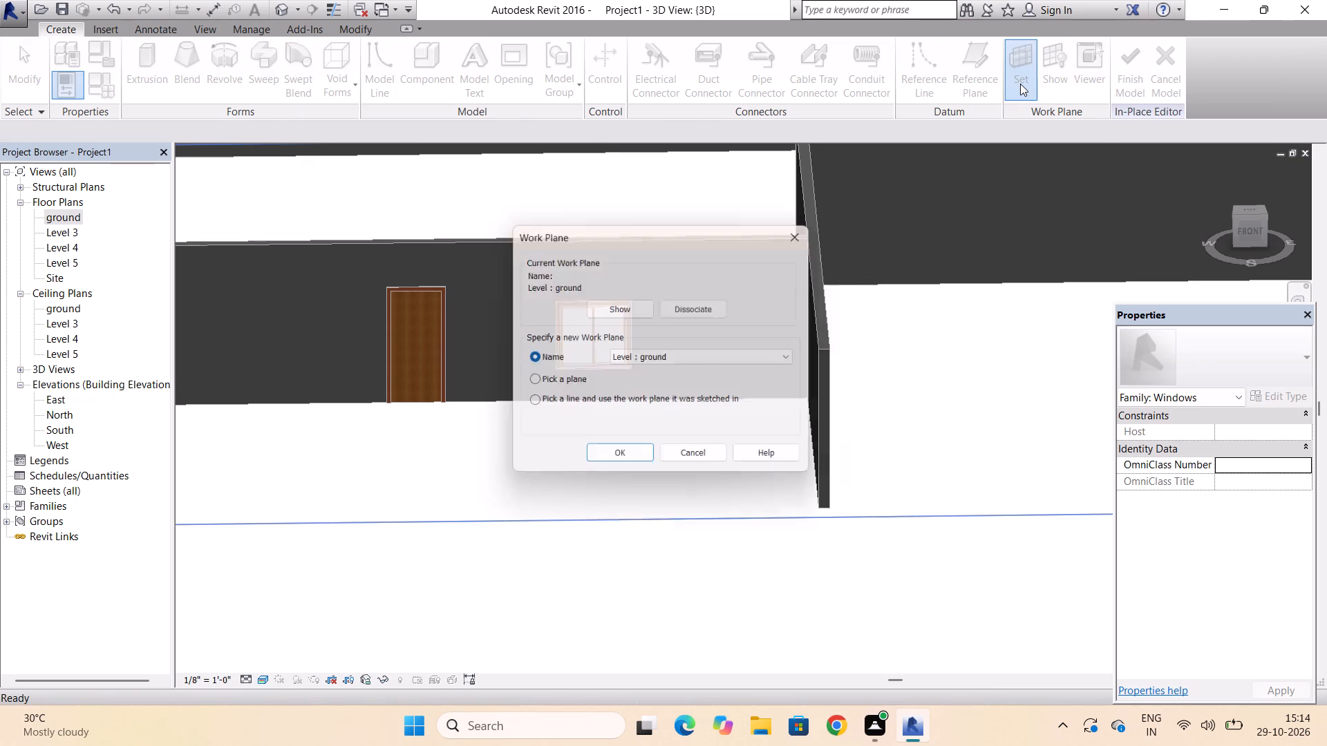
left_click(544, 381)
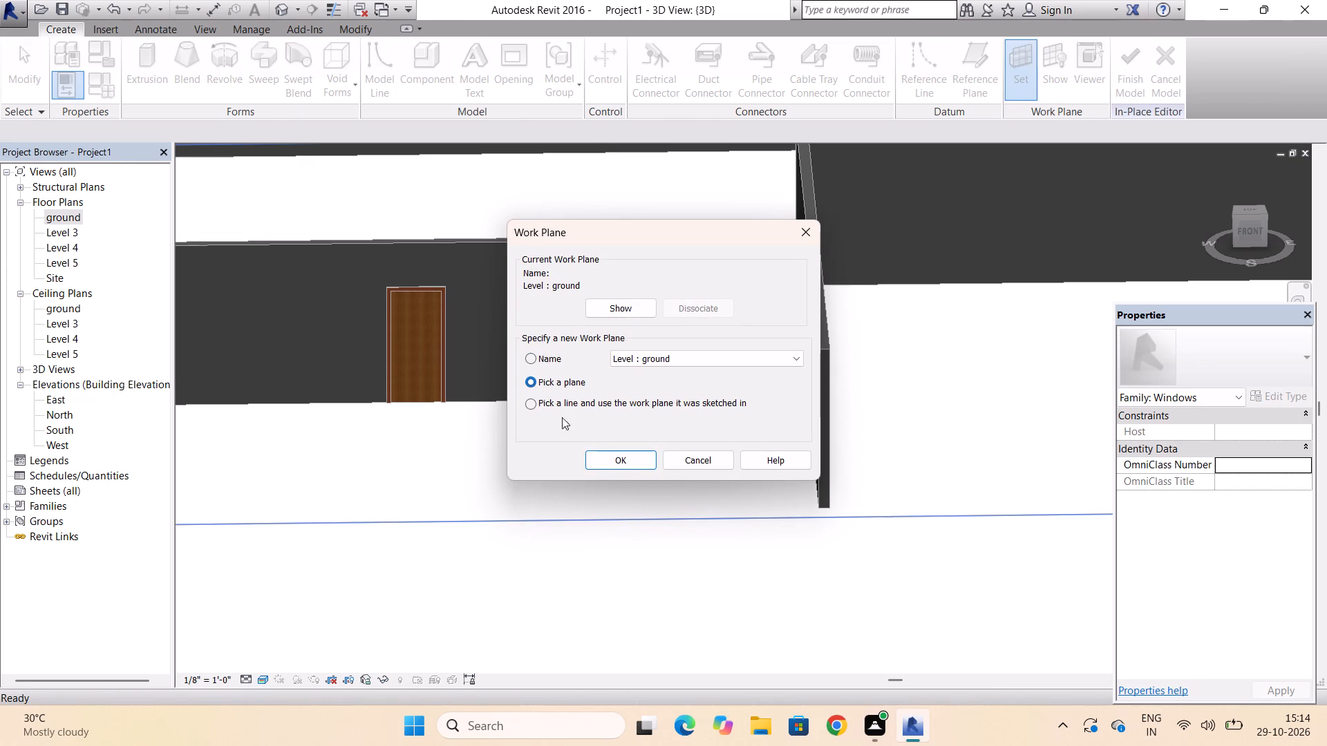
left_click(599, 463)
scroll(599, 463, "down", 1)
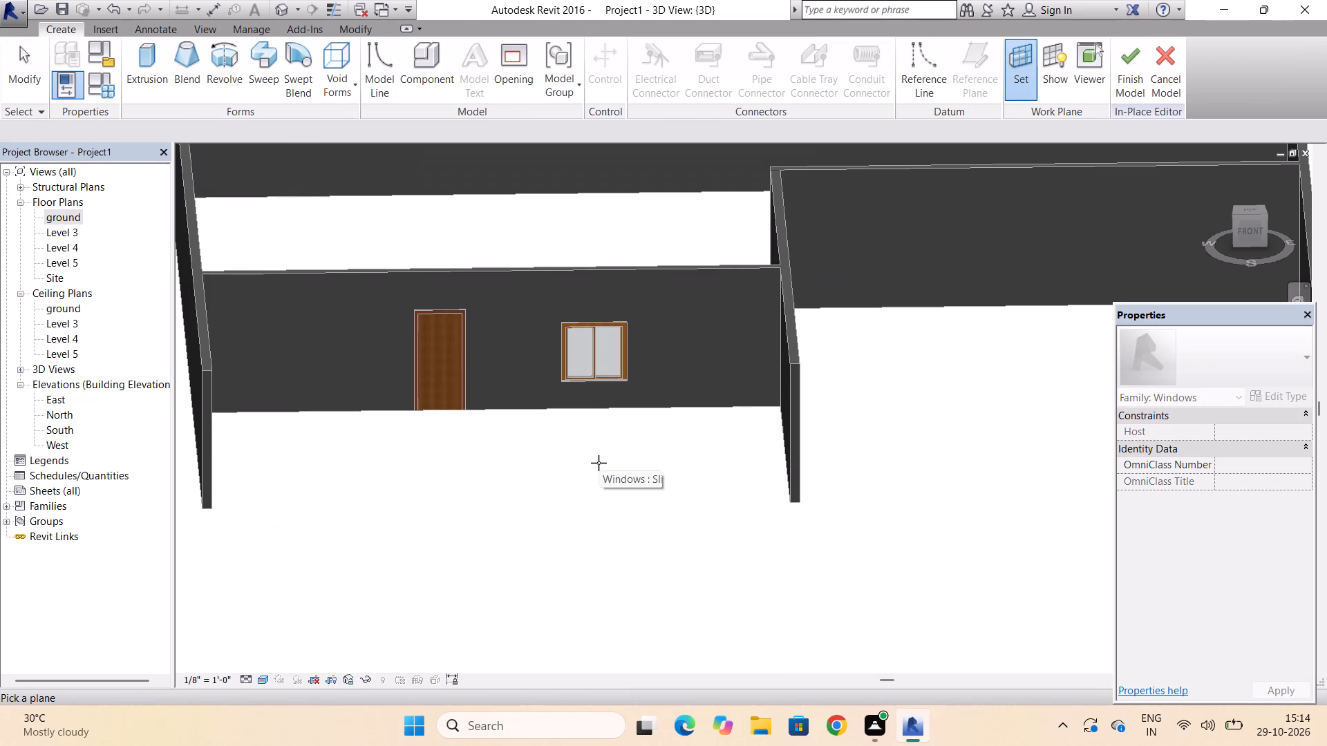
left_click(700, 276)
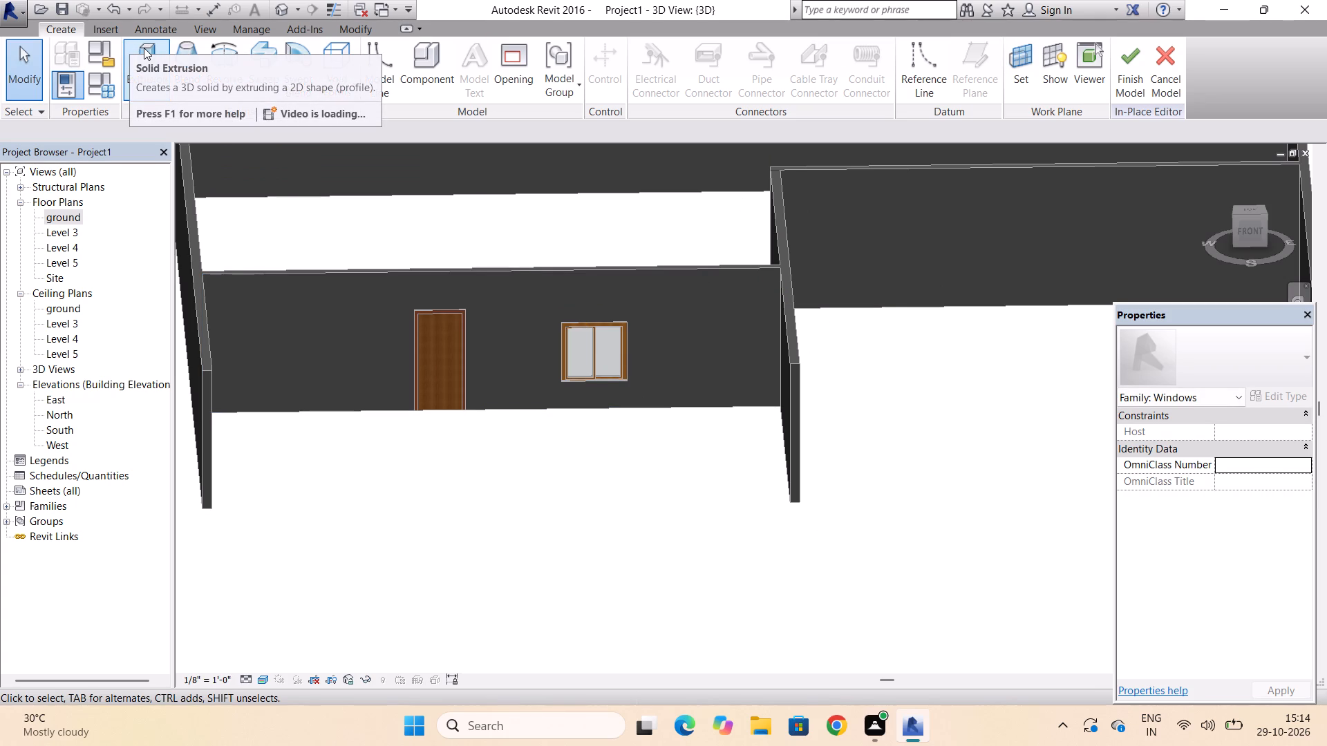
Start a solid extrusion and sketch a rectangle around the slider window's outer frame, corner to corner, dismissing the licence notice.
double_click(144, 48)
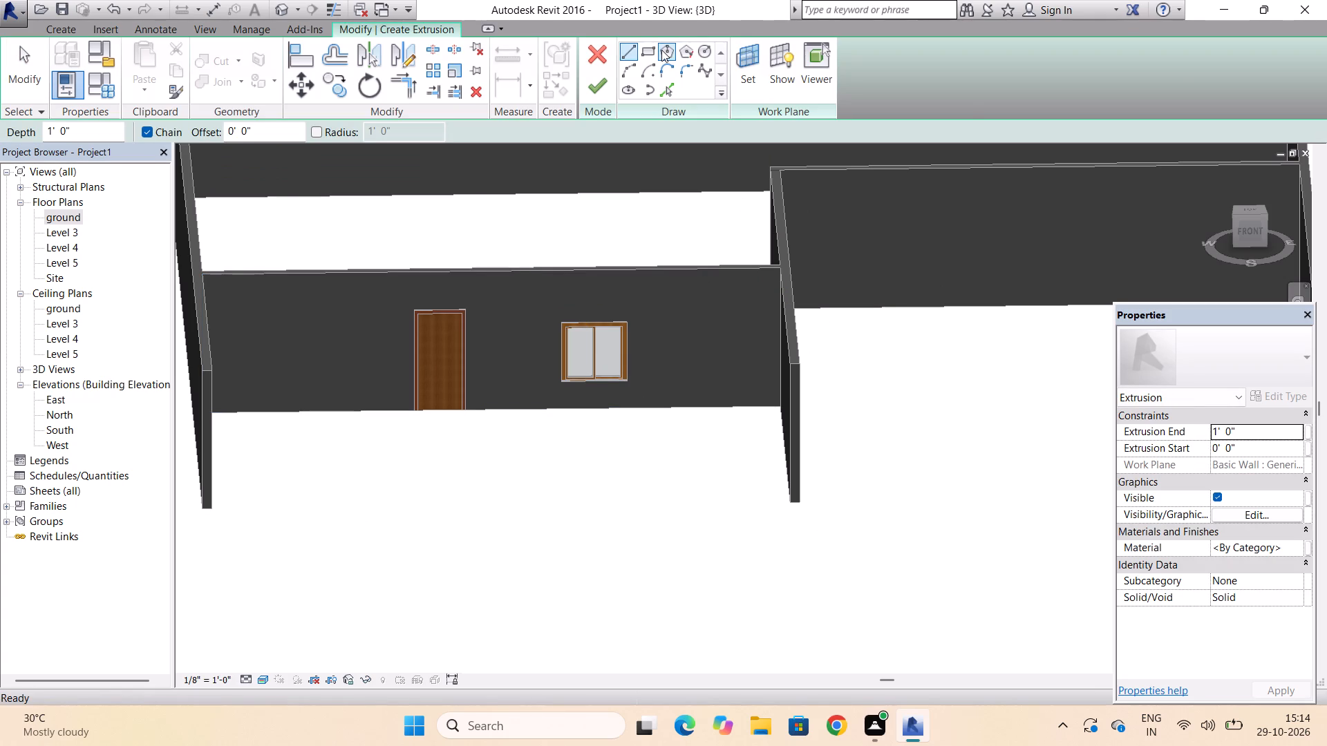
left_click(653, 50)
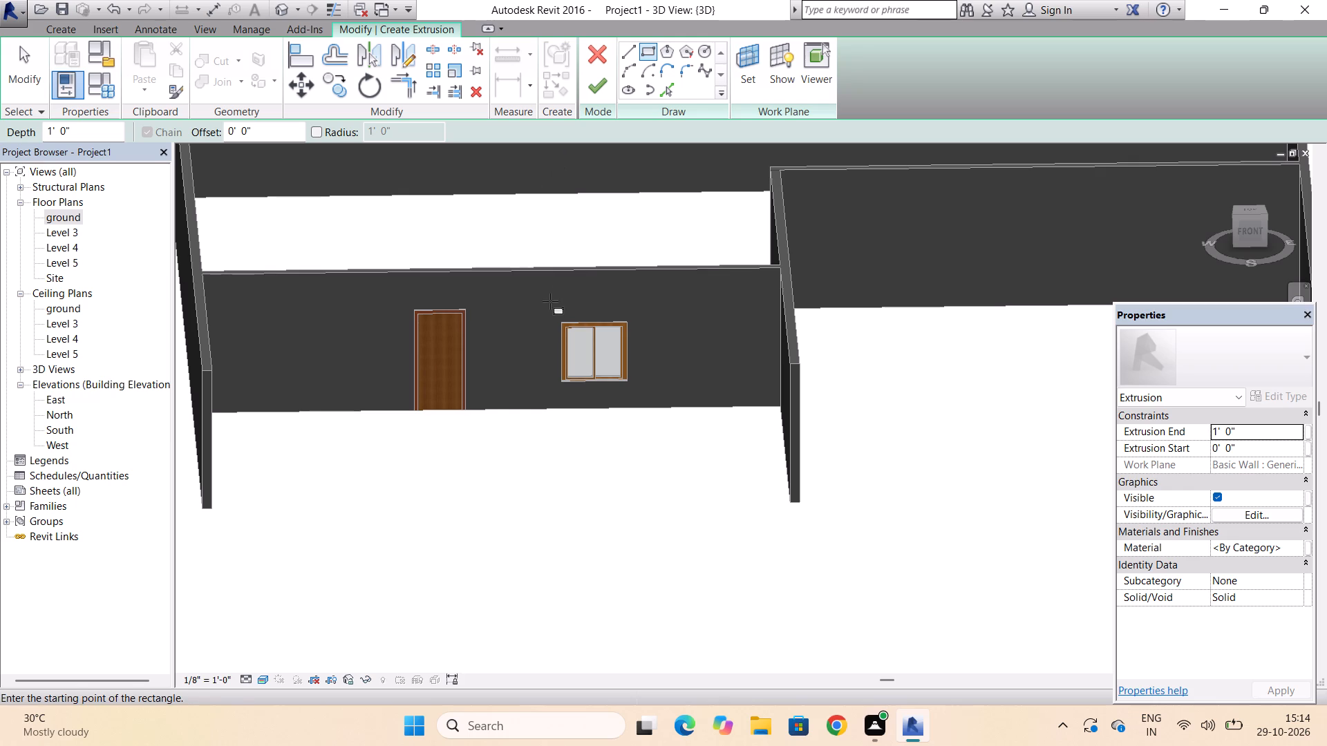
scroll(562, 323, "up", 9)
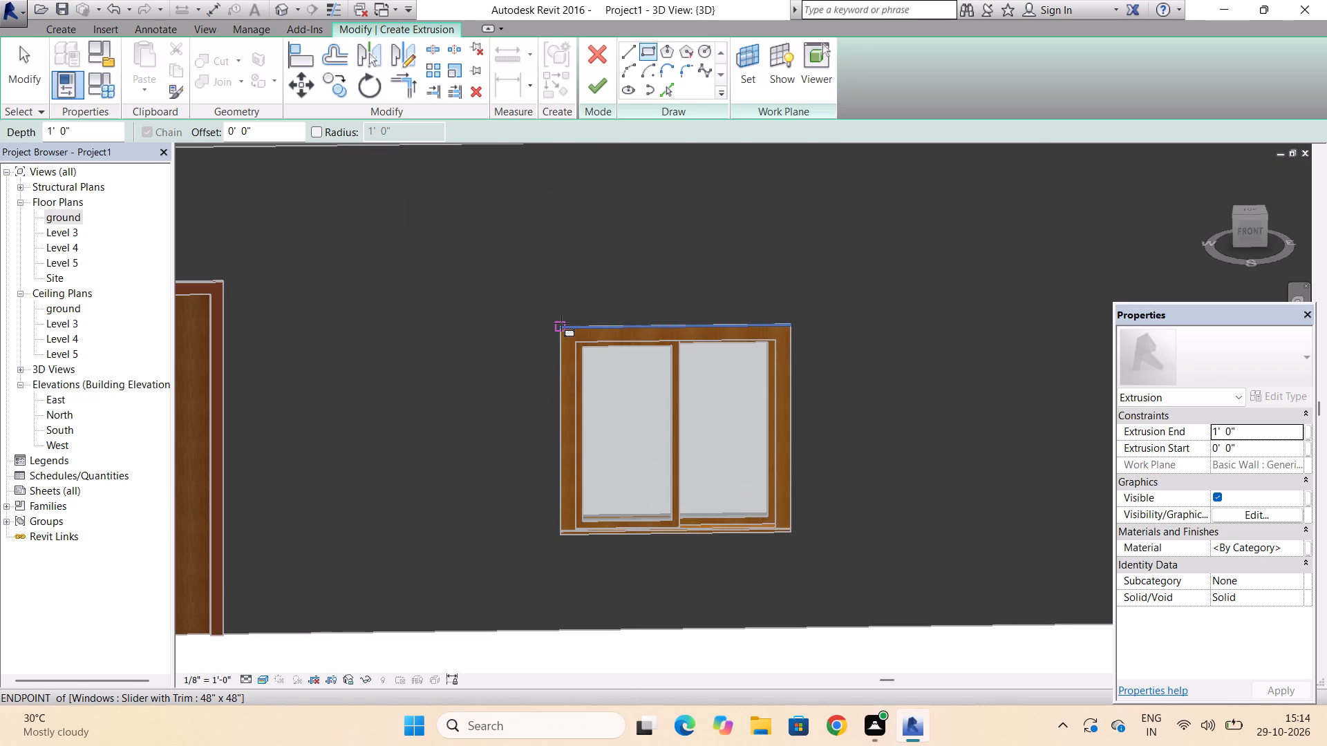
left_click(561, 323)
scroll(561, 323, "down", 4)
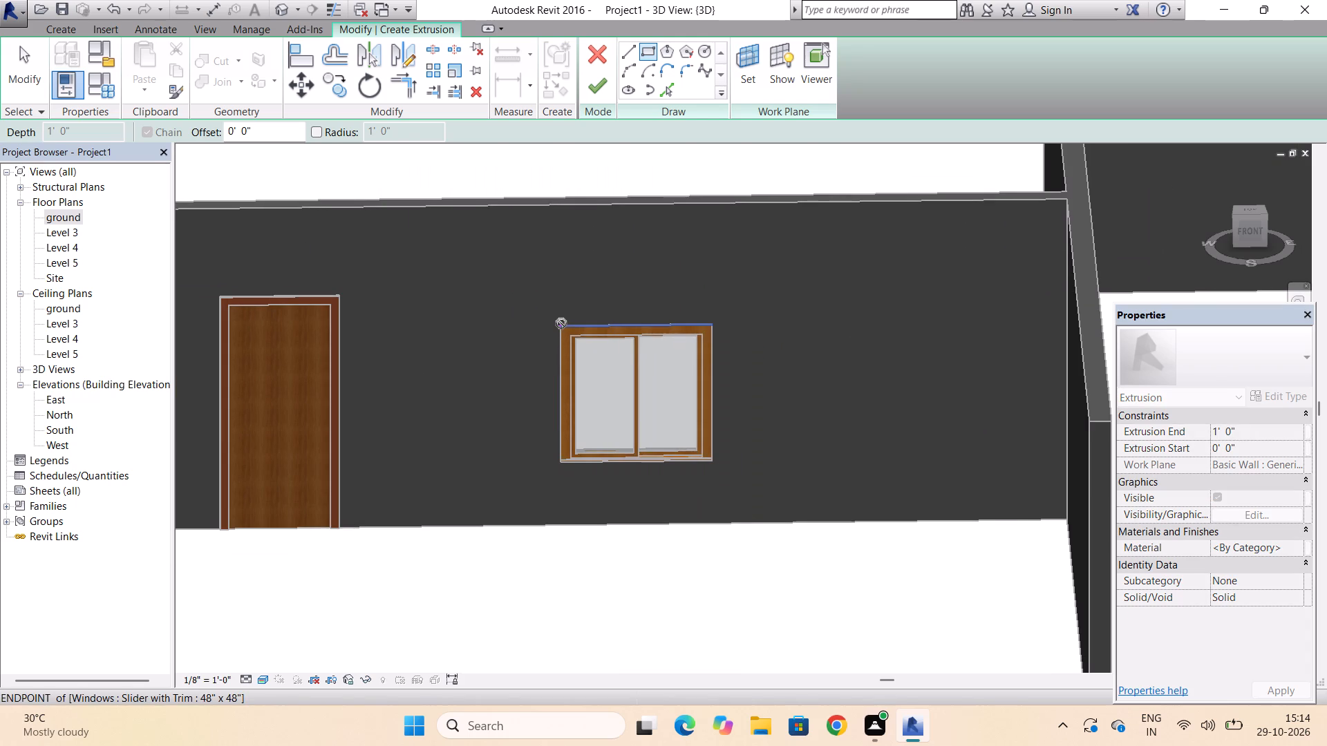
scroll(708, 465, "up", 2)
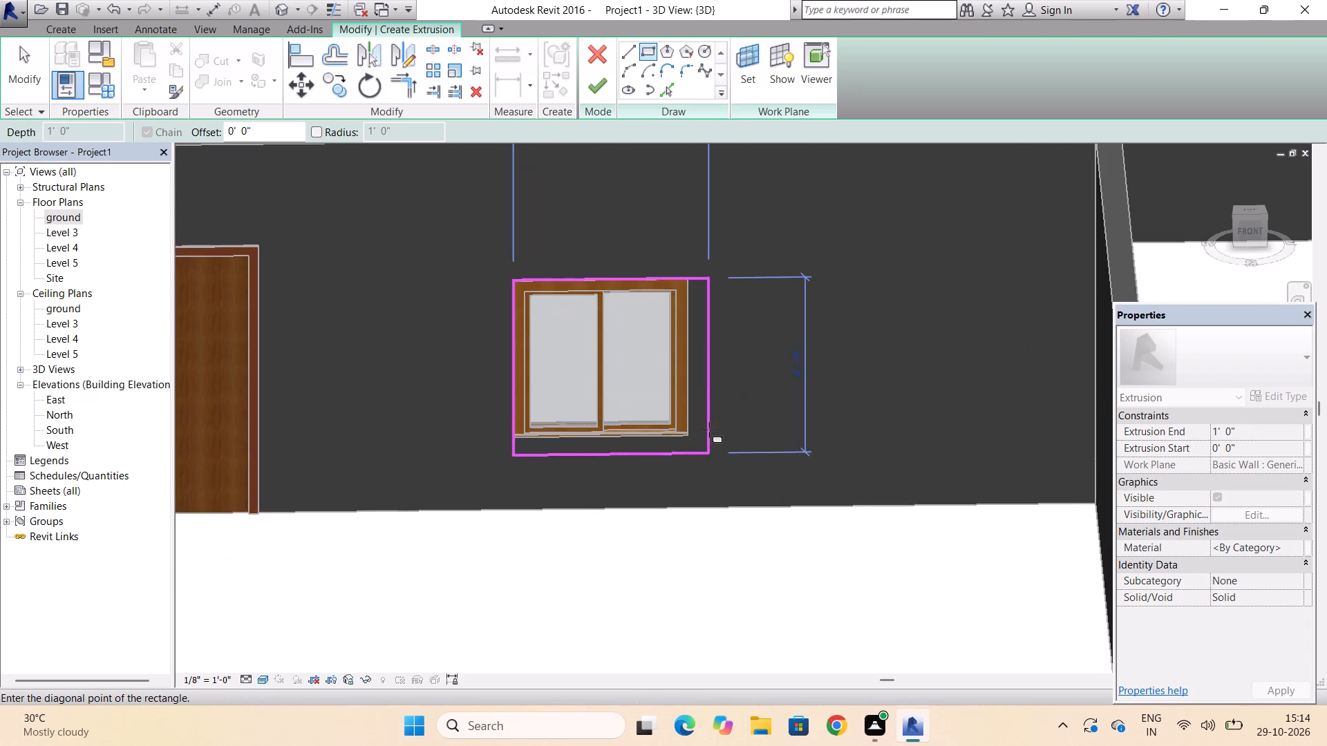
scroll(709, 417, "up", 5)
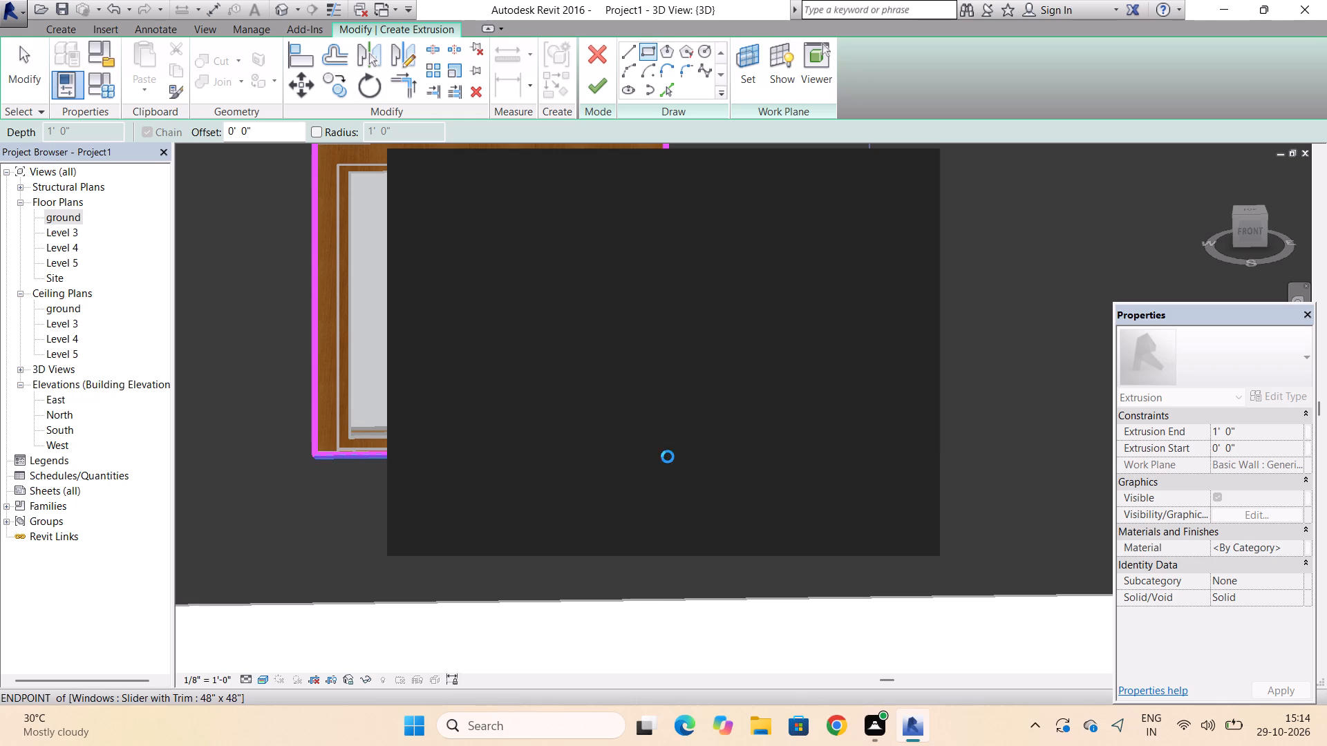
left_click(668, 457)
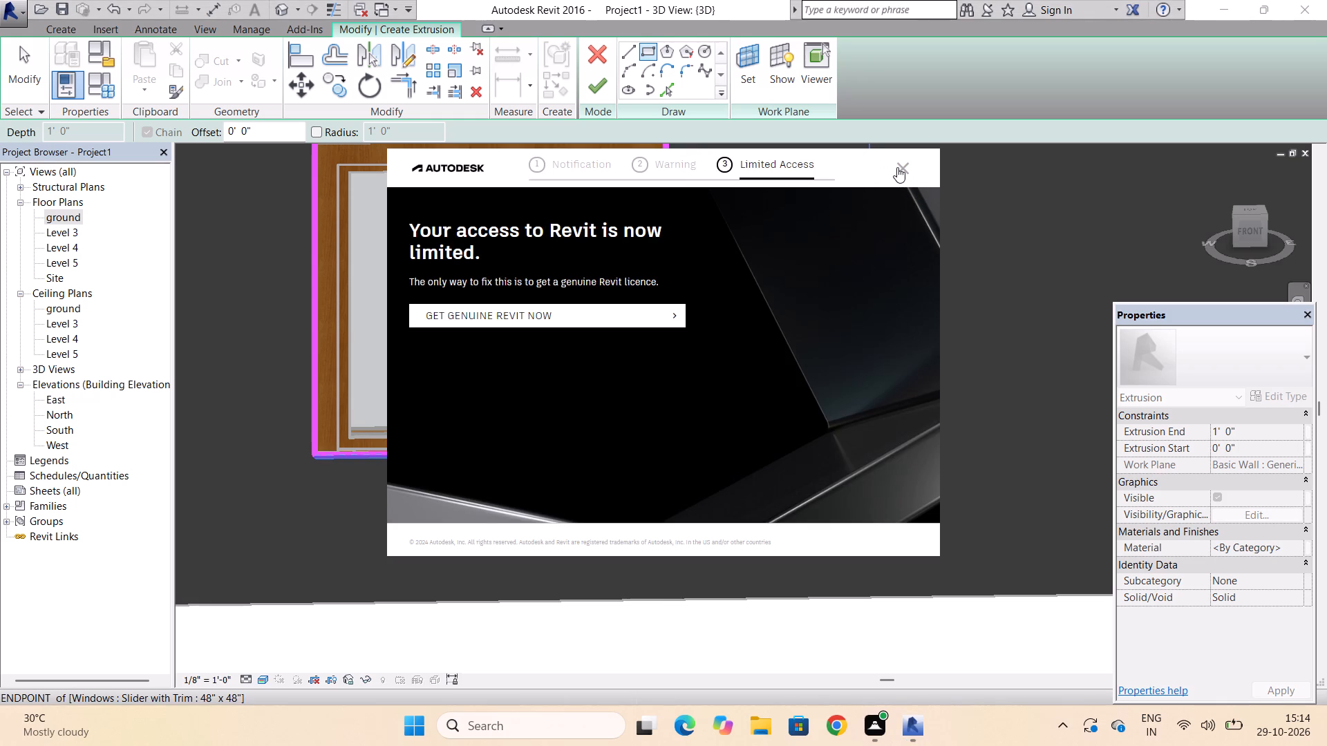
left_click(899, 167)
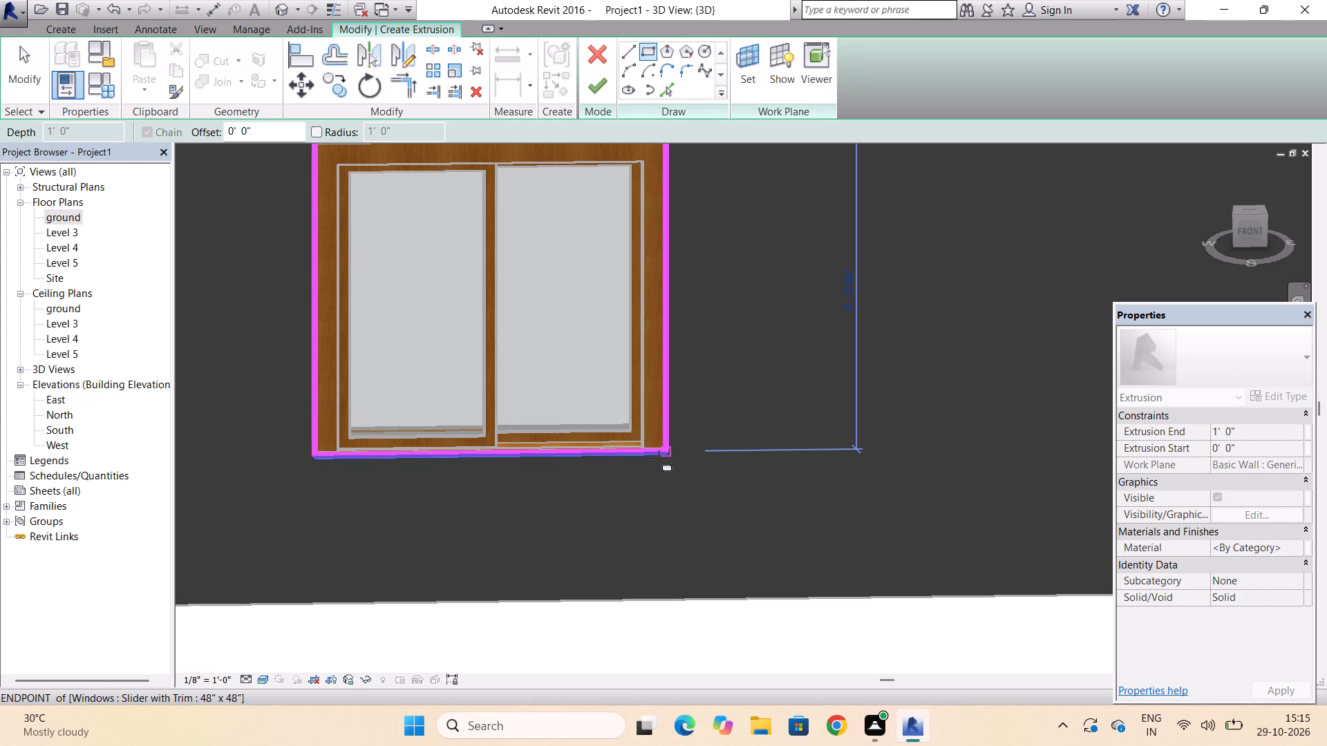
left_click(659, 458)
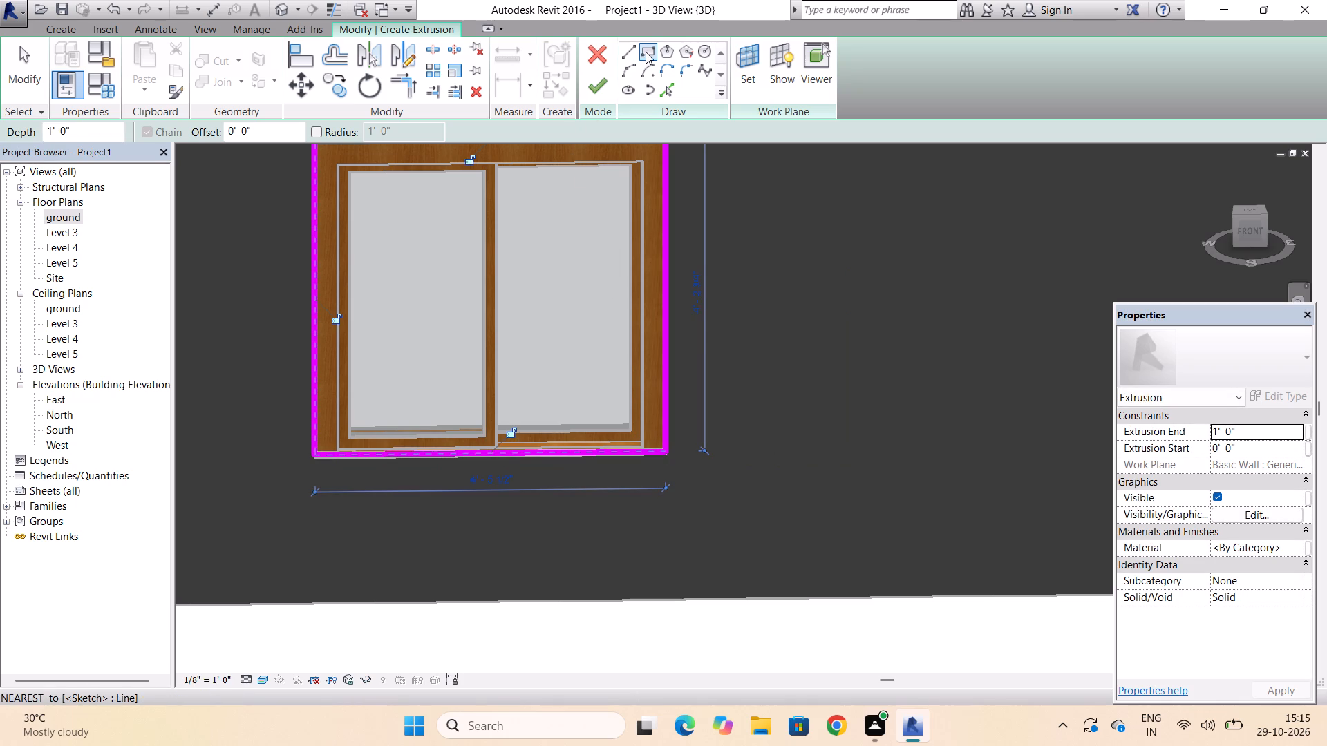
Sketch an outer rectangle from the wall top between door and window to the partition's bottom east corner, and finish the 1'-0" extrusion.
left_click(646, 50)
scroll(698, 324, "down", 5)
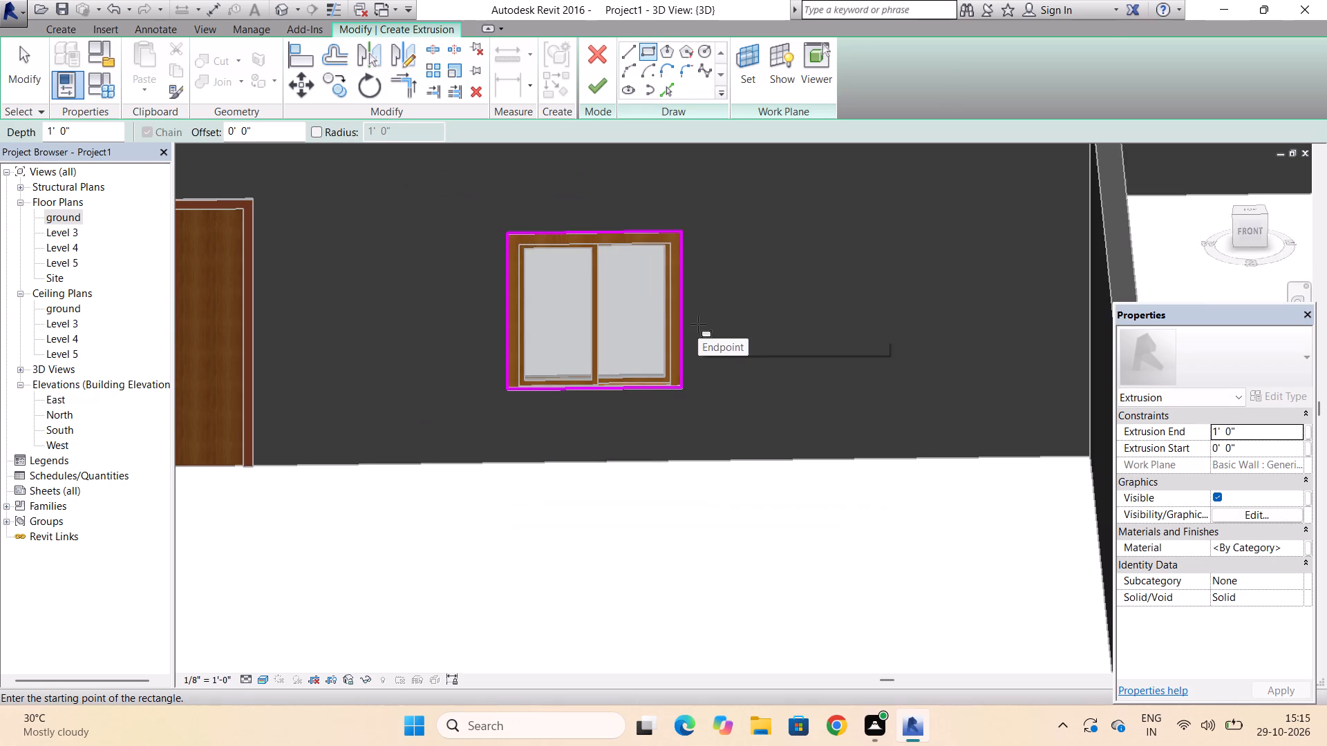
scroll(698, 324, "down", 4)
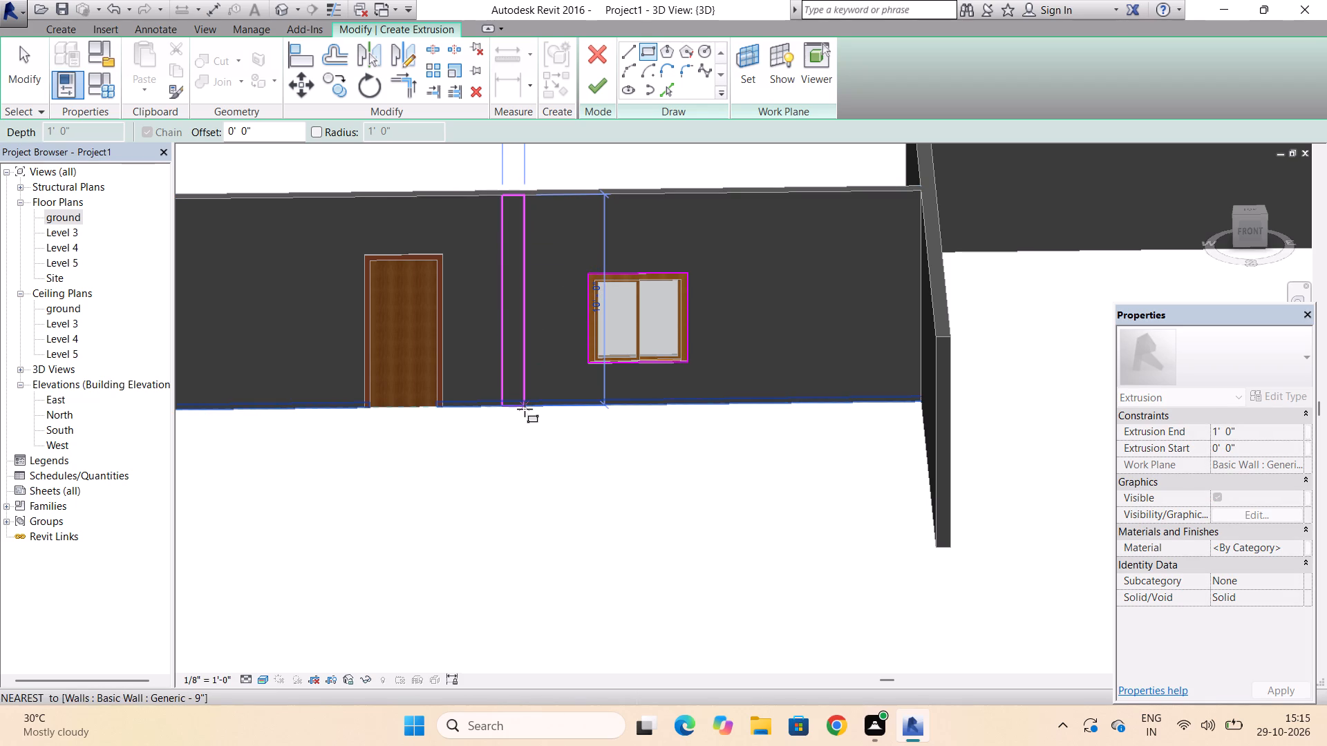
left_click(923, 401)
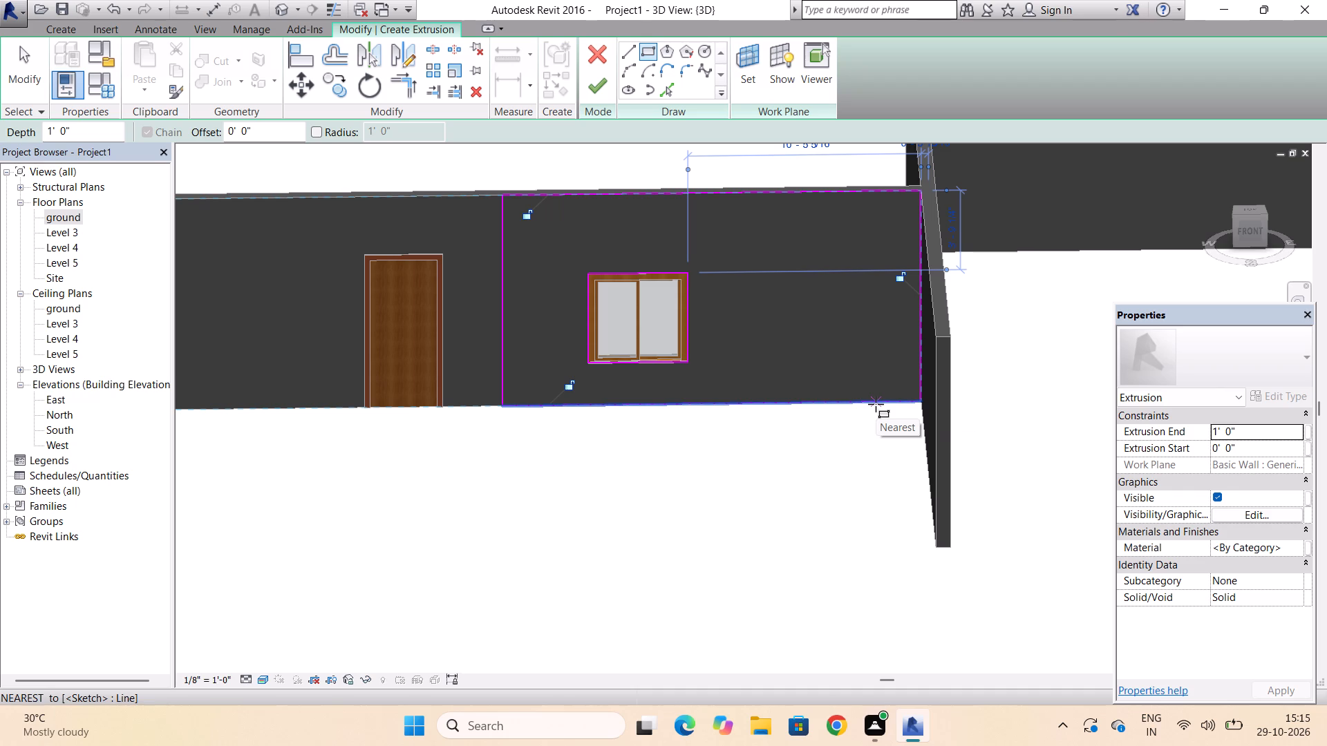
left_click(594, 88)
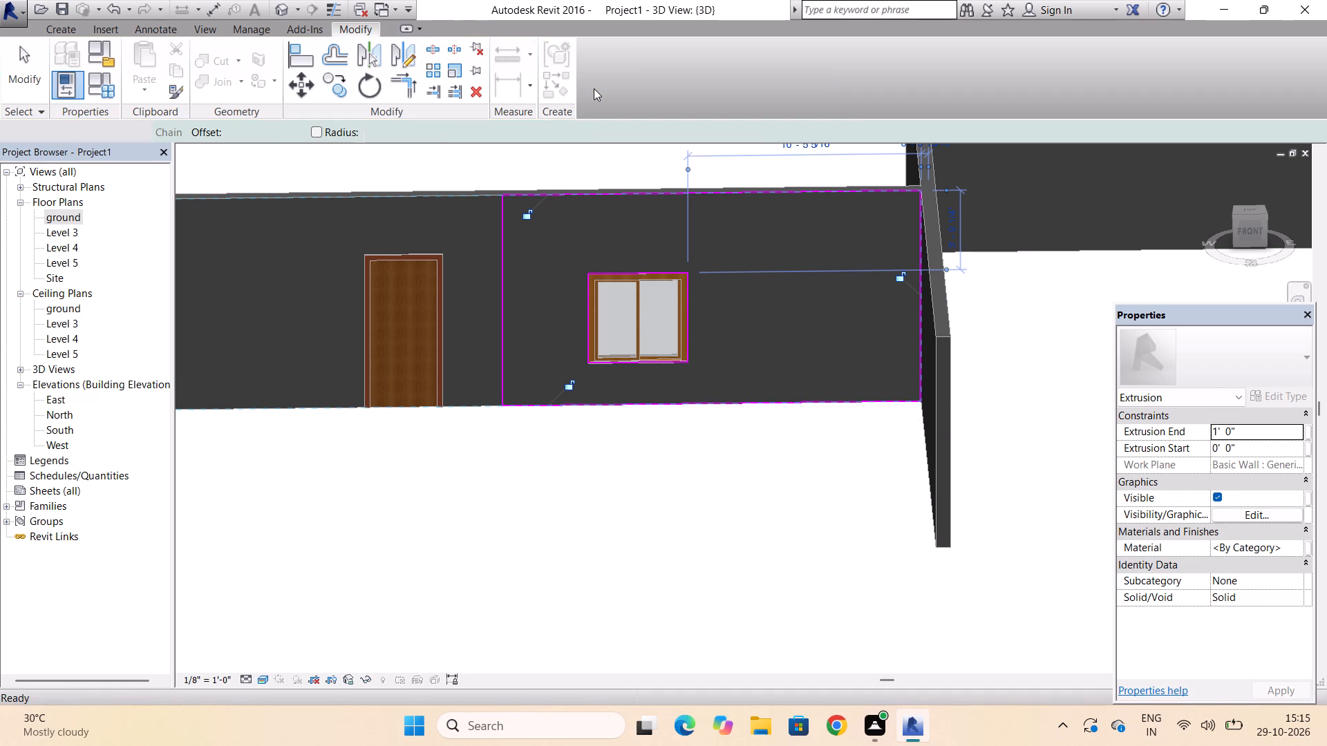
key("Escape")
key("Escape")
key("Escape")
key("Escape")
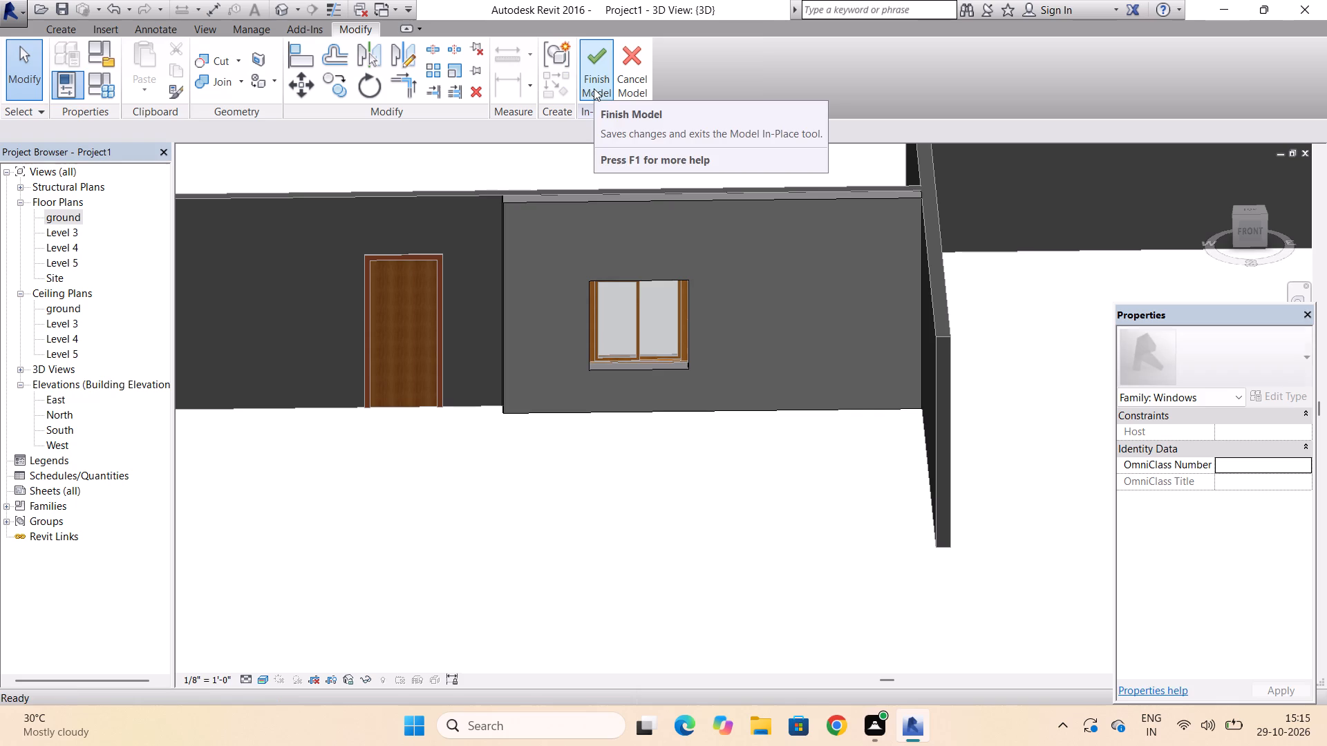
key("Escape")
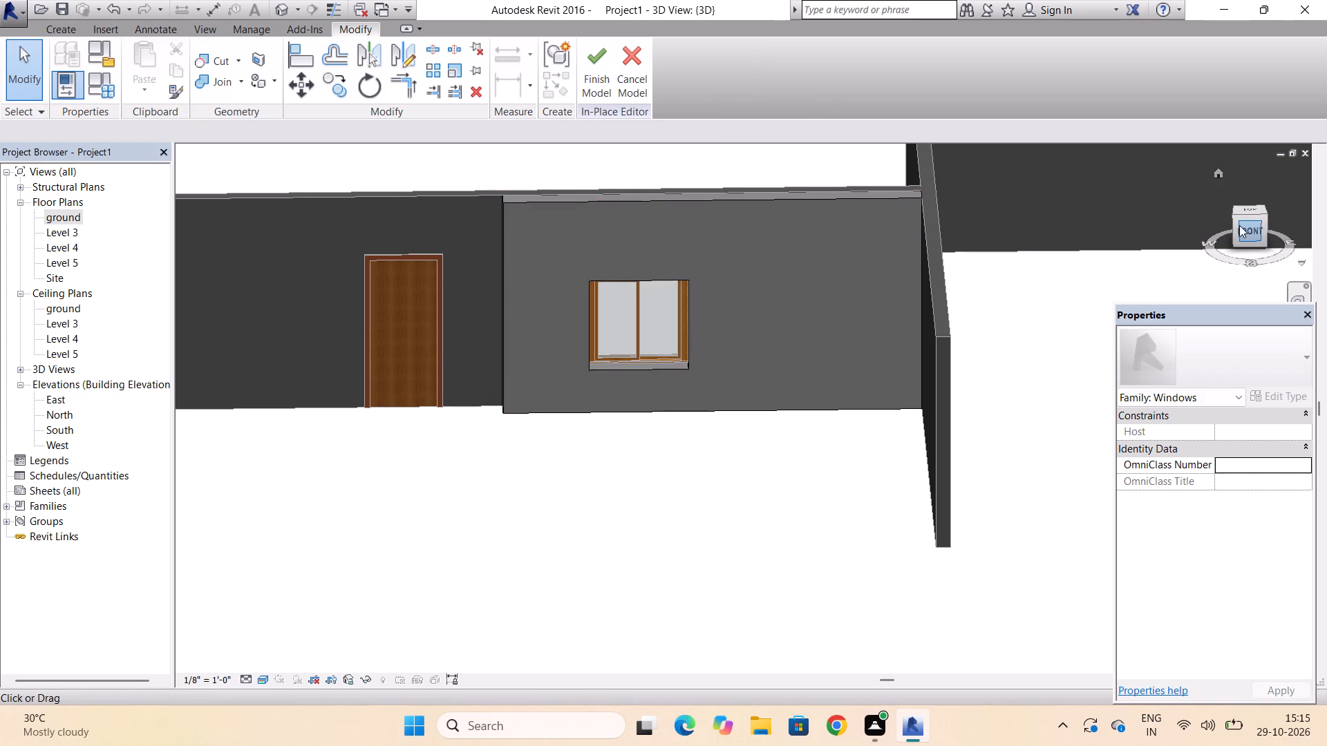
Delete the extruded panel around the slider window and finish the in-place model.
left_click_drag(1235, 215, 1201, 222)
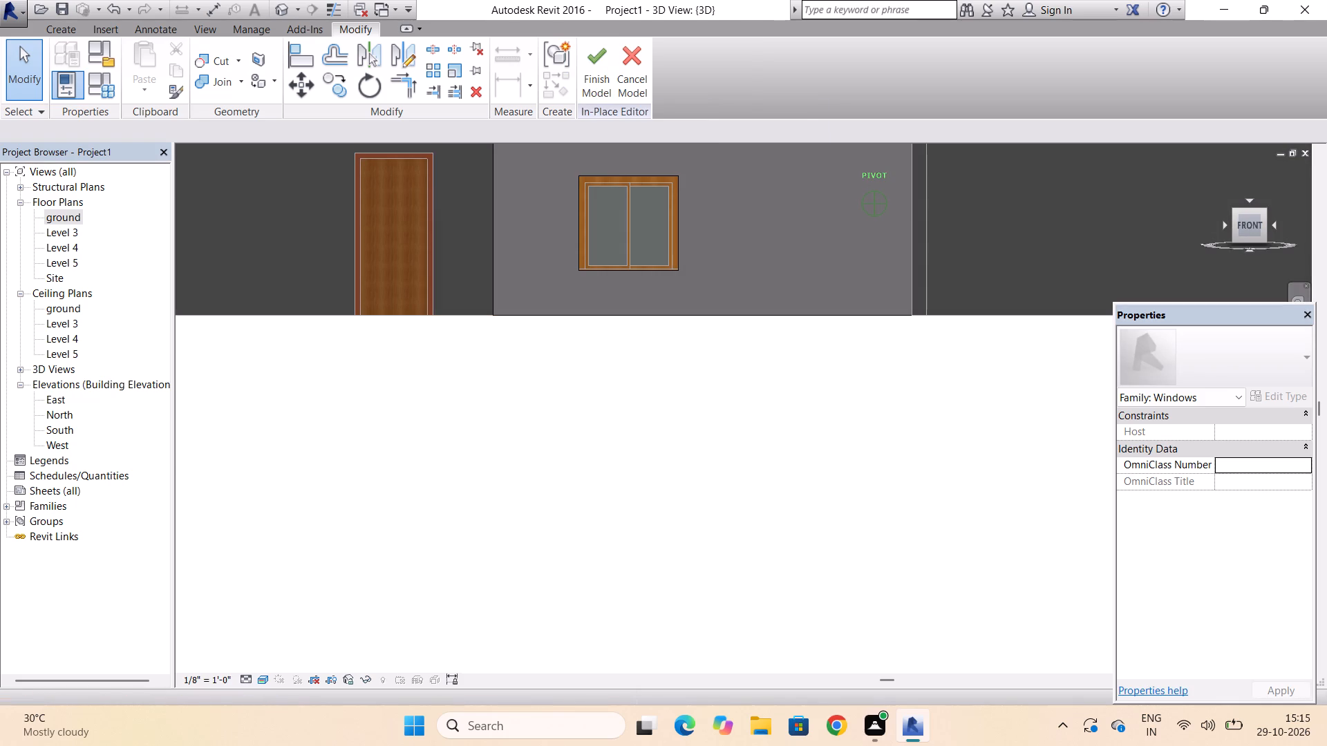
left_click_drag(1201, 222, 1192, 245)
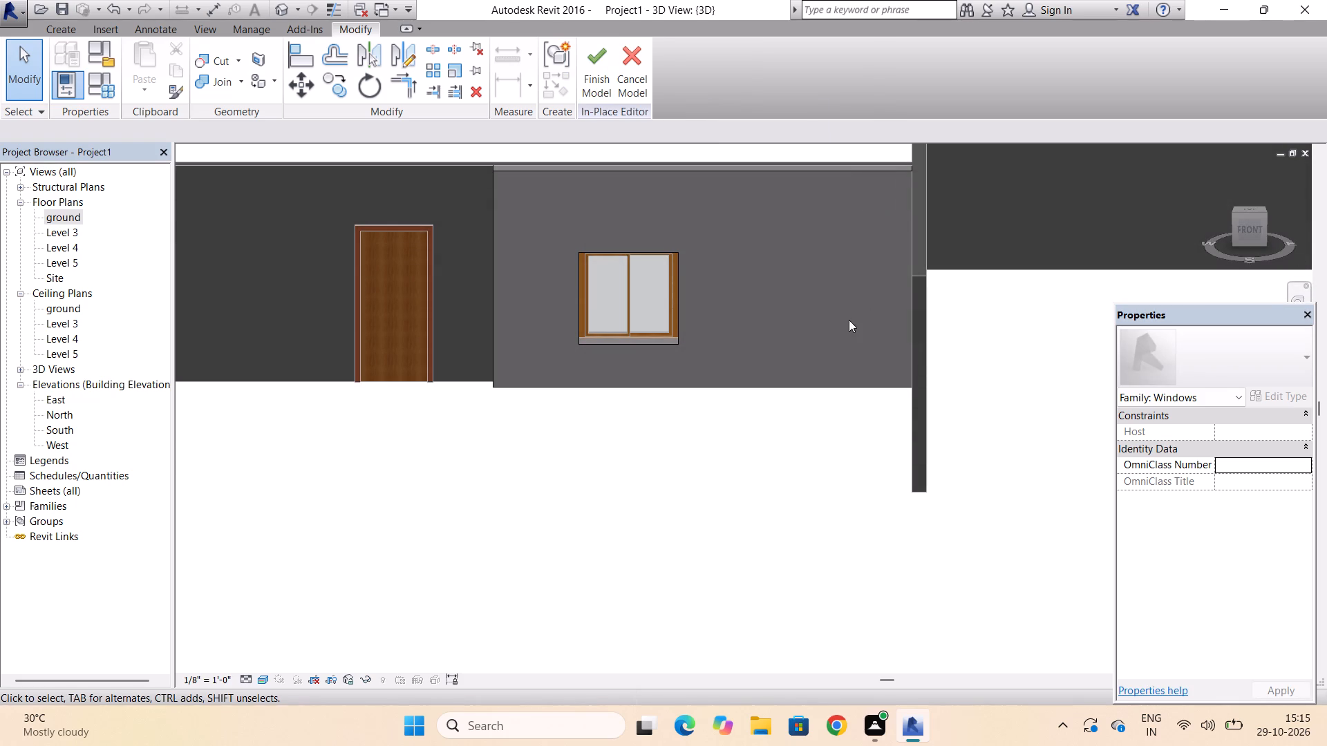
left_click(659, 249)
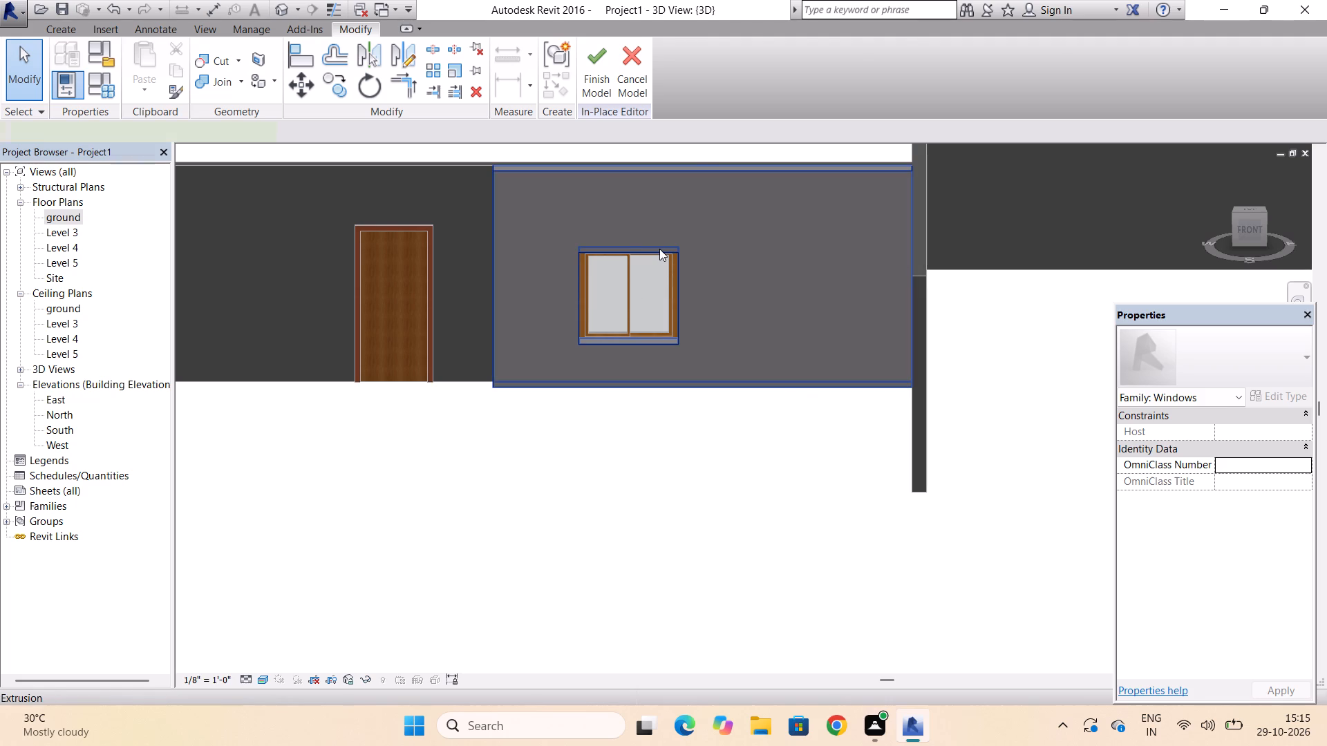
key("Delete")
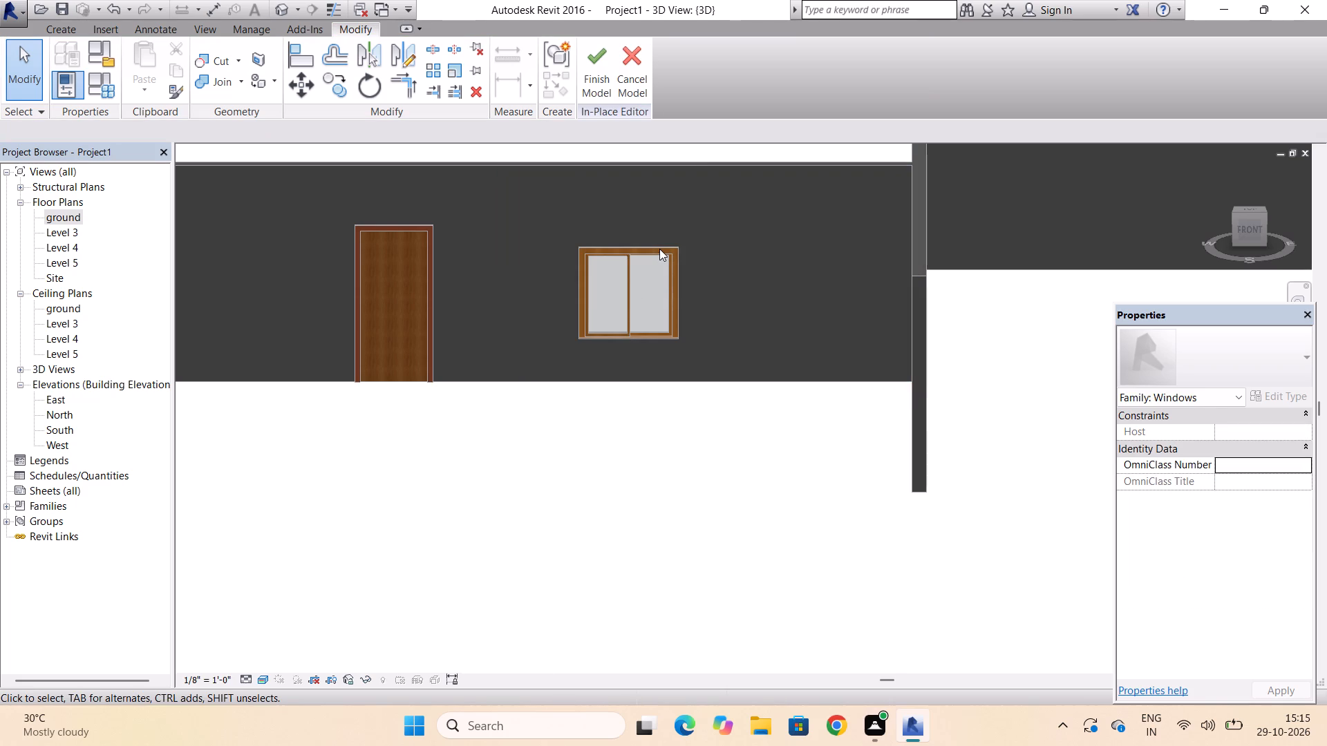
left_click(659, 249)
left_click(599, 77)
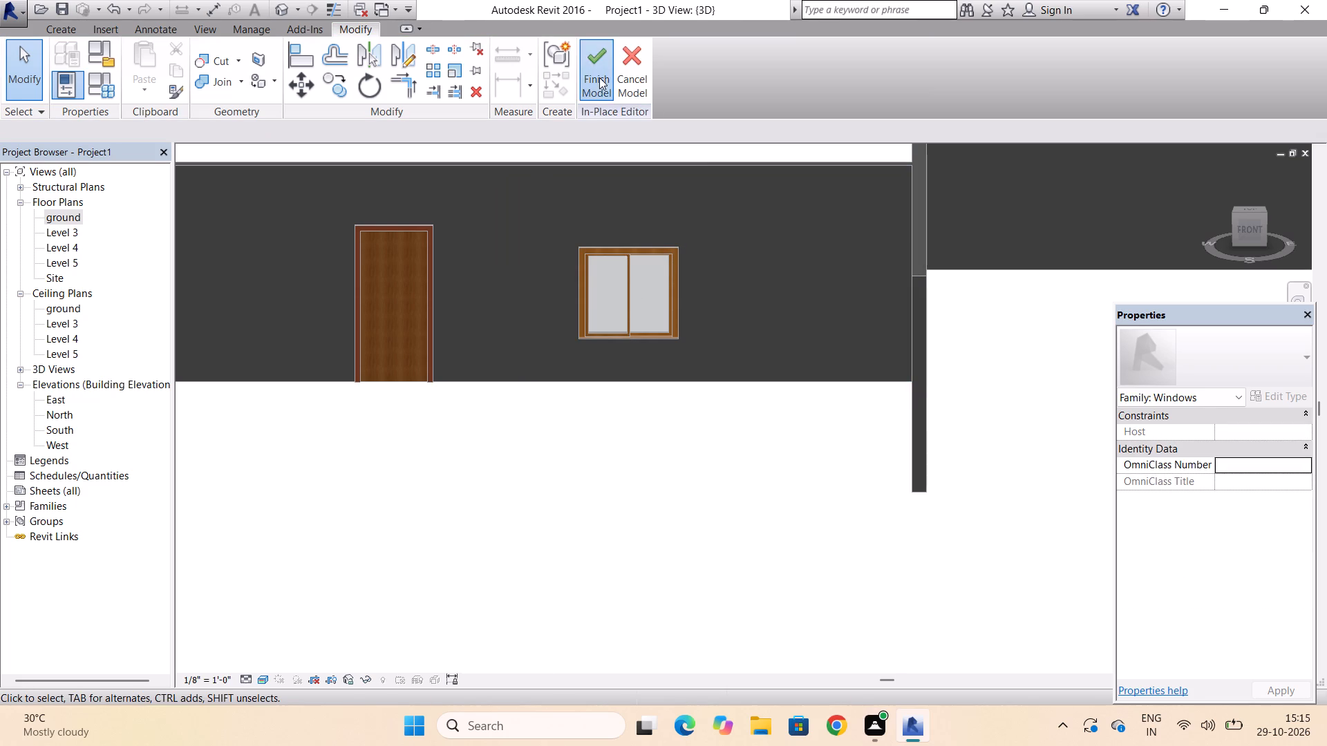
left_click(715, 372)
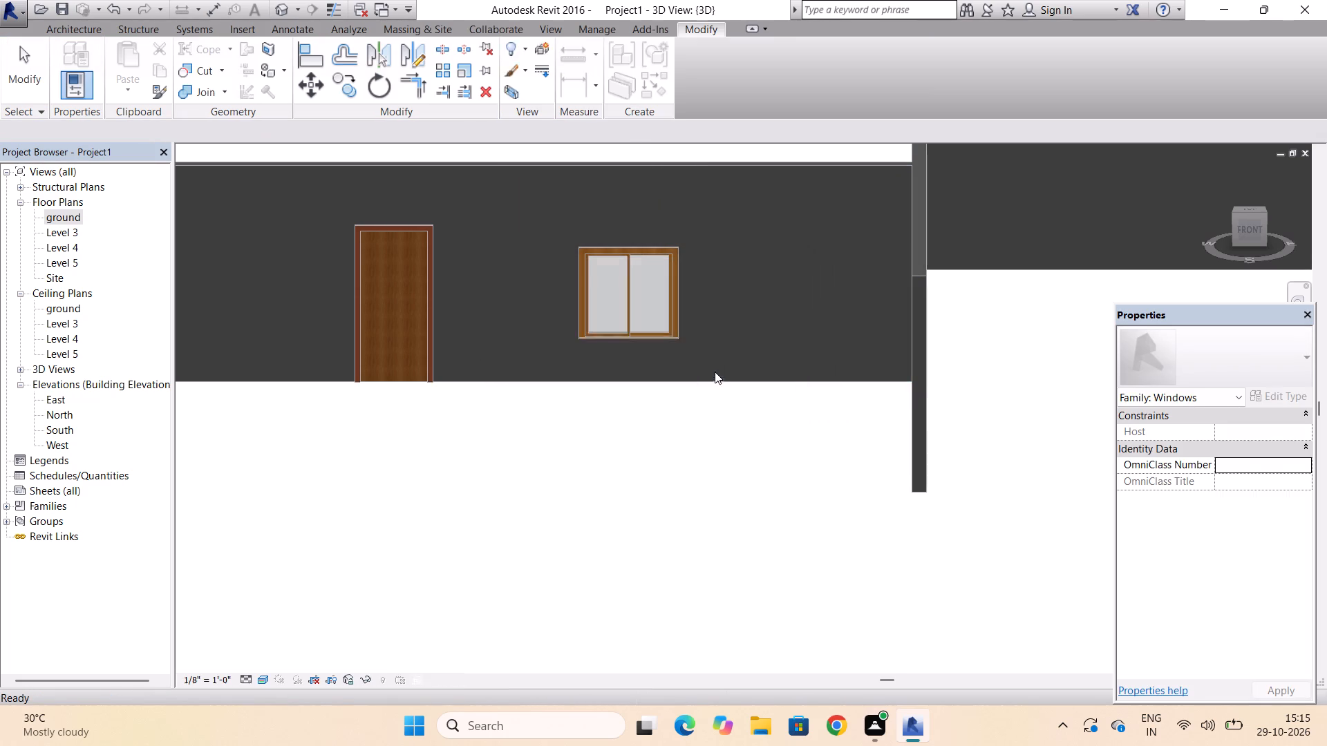
Move the slider window along the partition wall to 12'-6" from the door and 11'-0" from the east wall, dismissing the licence notice.
left_click(668, 267)
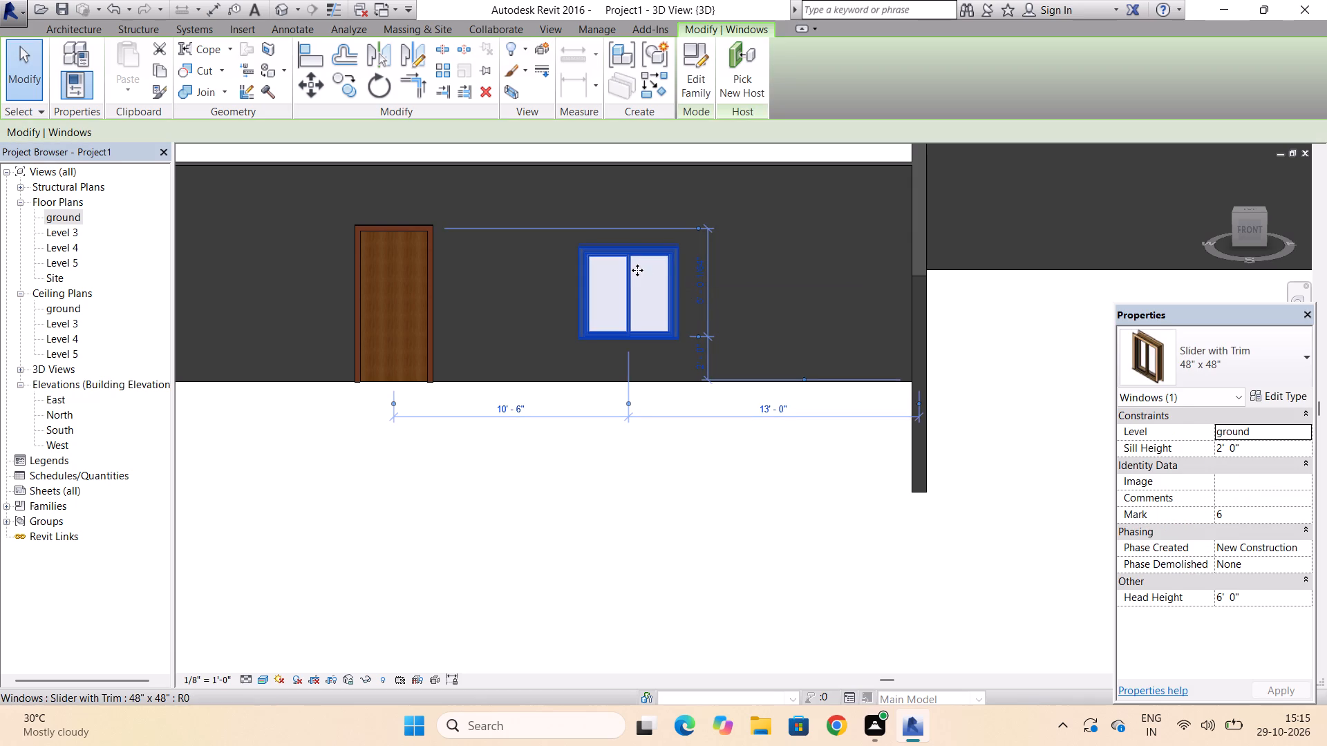
left_click_drag(631, 284, 666, 287)
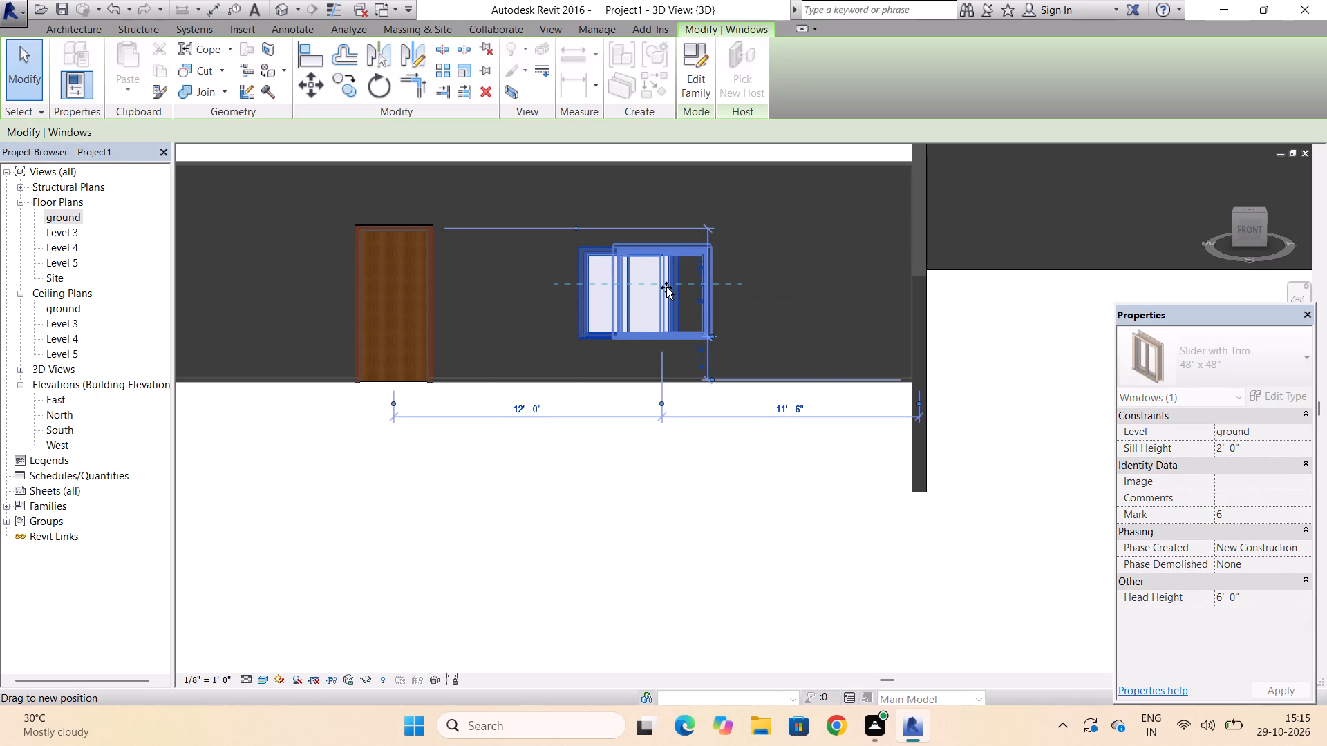
left_click_drag(666, 287, 677, 287)
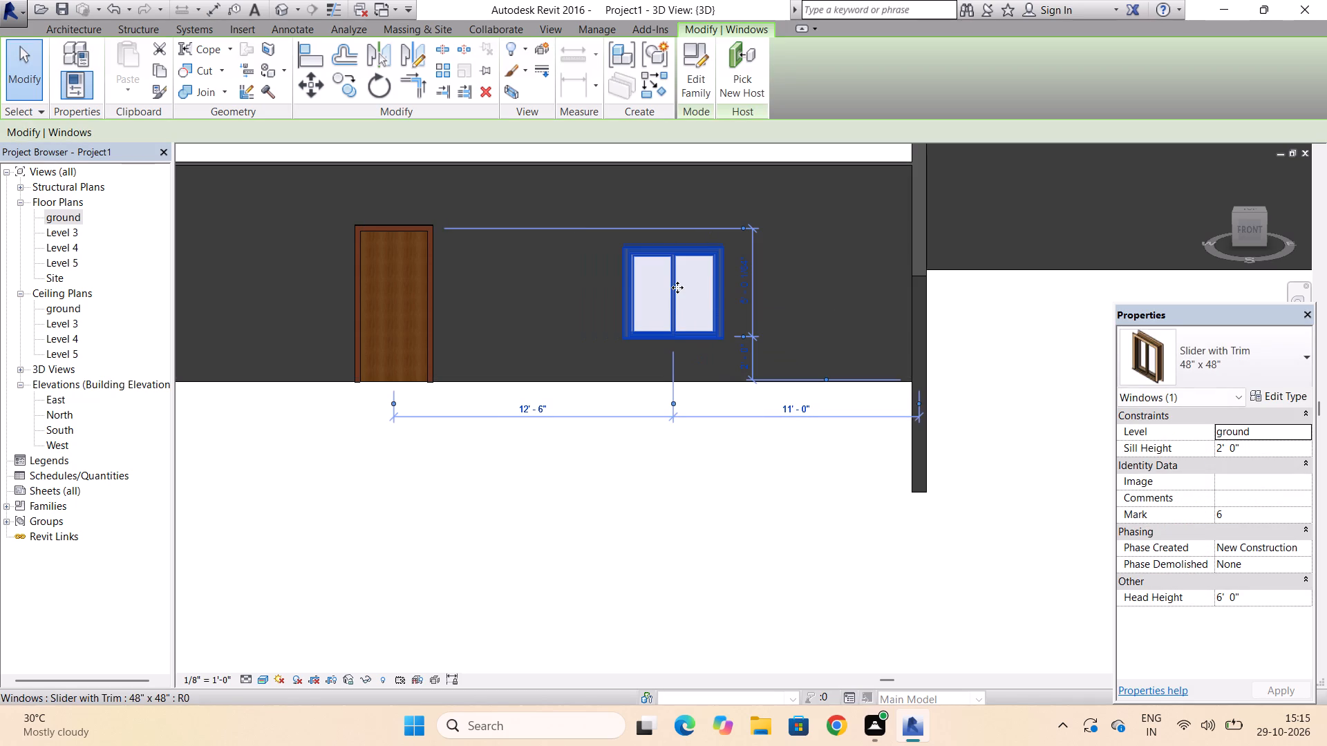
key("Escape")
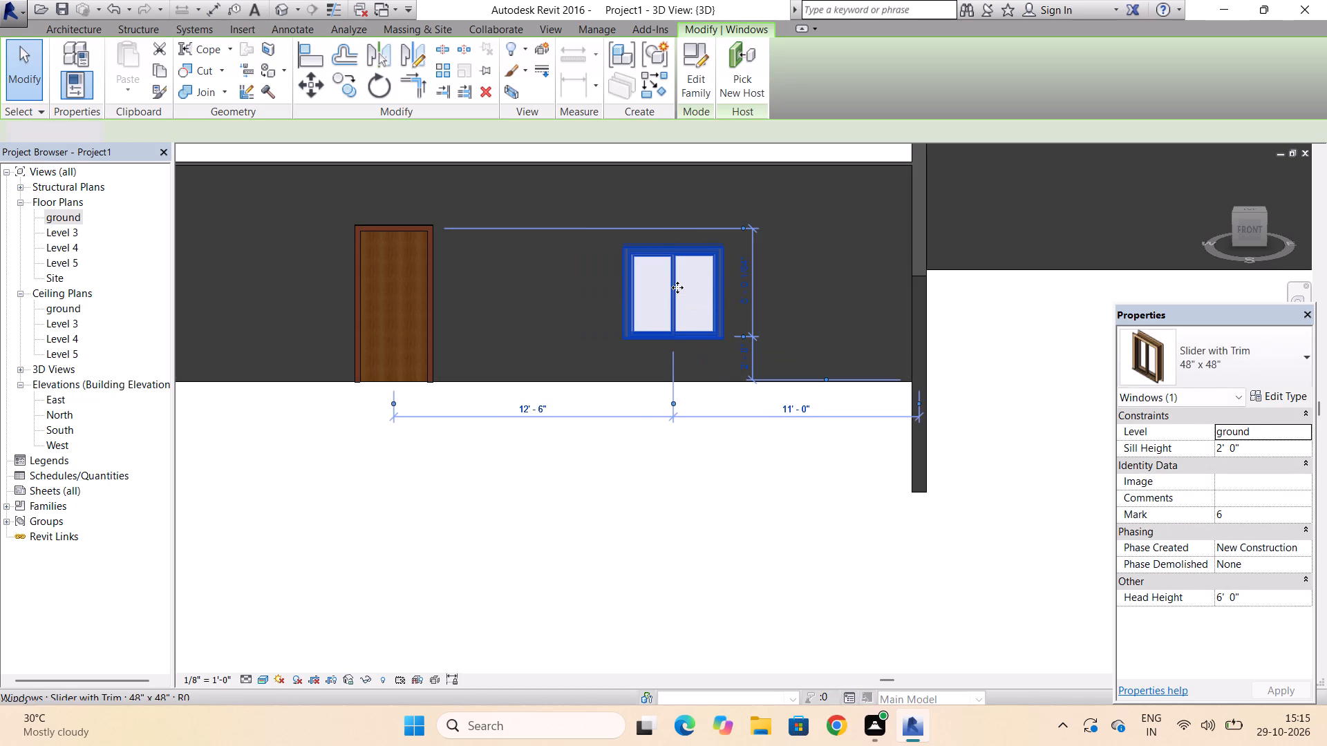
key("Escape")
key("Escape")
key("Escape")
key("Escape")
scroll(661, 346, "down", 3)
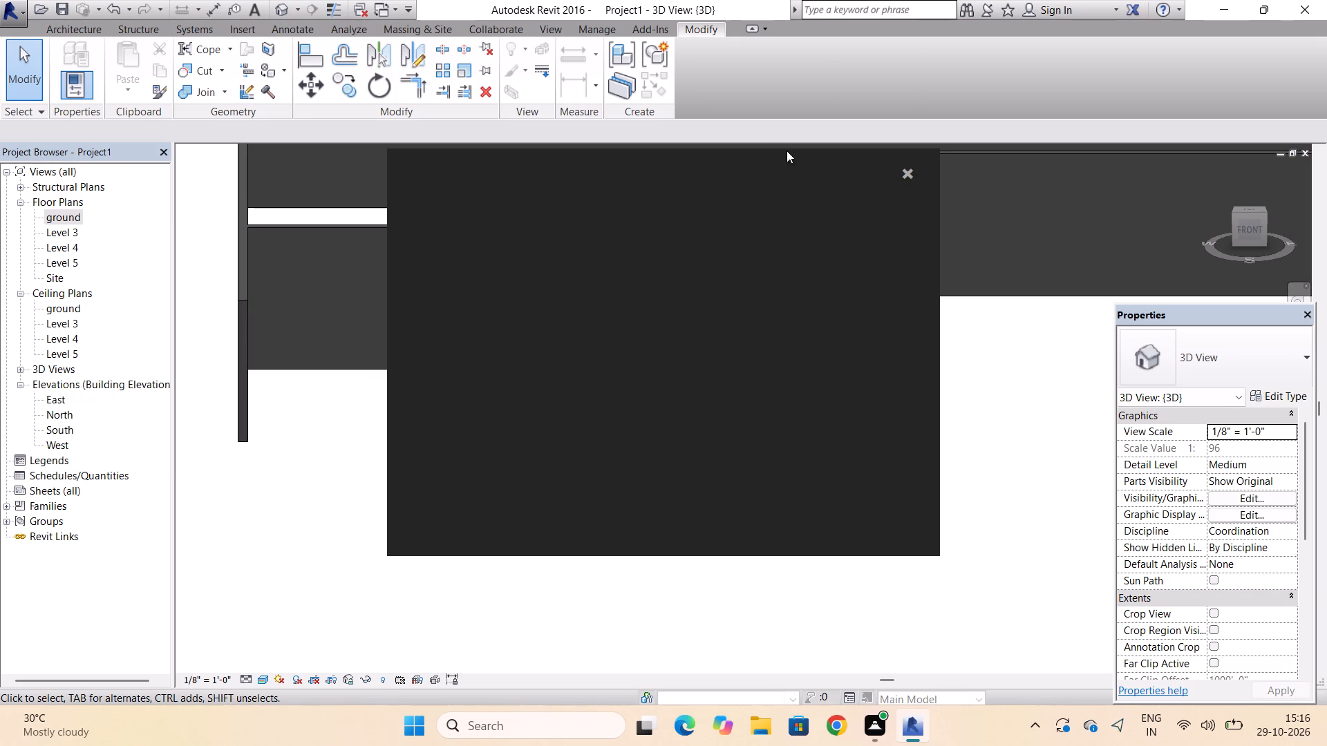
left_click(905, 176)
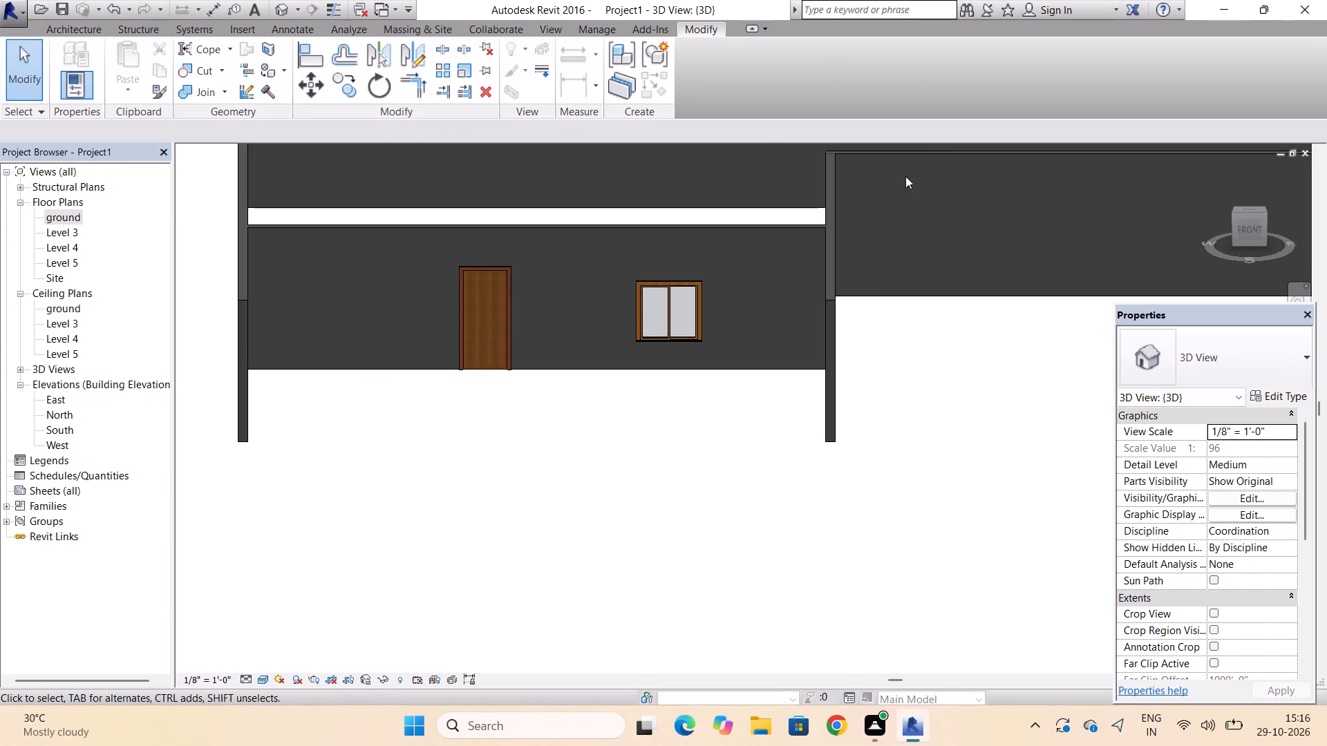
Start a new in-place model component in the Windows category, keeping the default name.
left_click(154, 36)
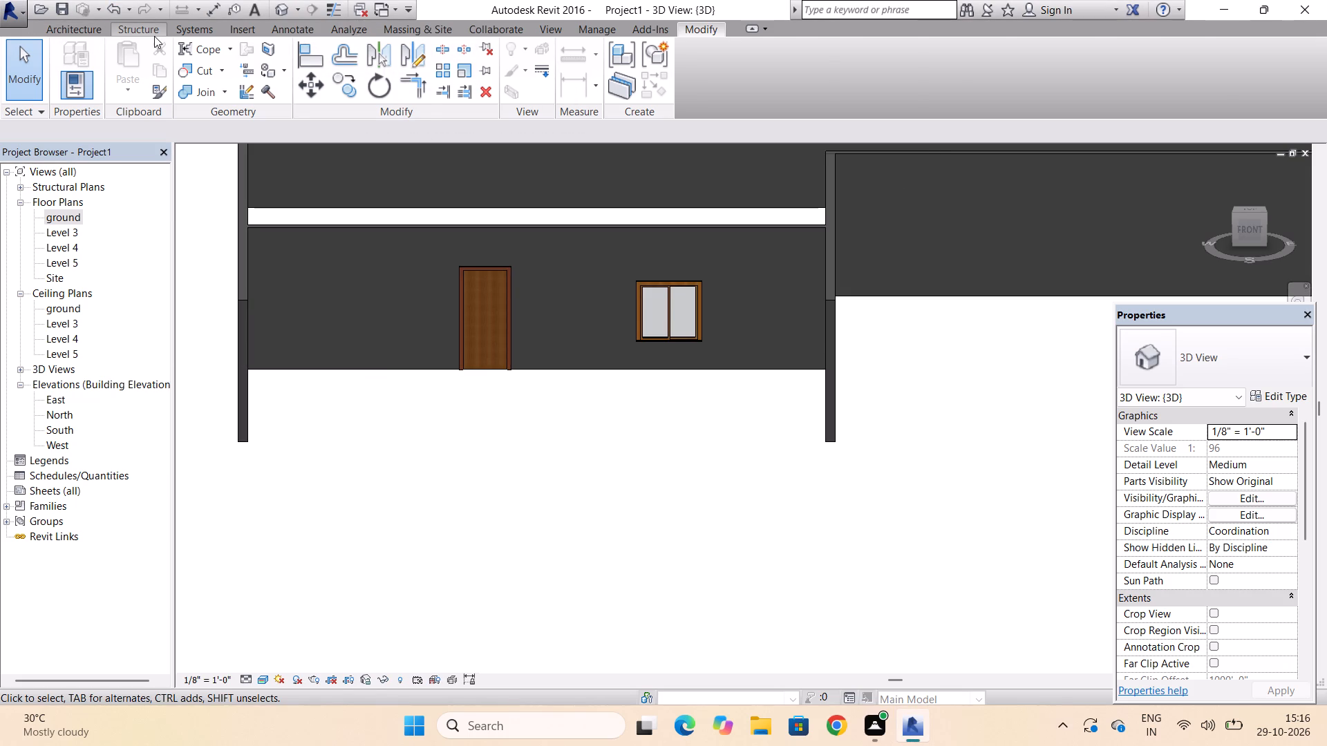
left_click(85, 21)
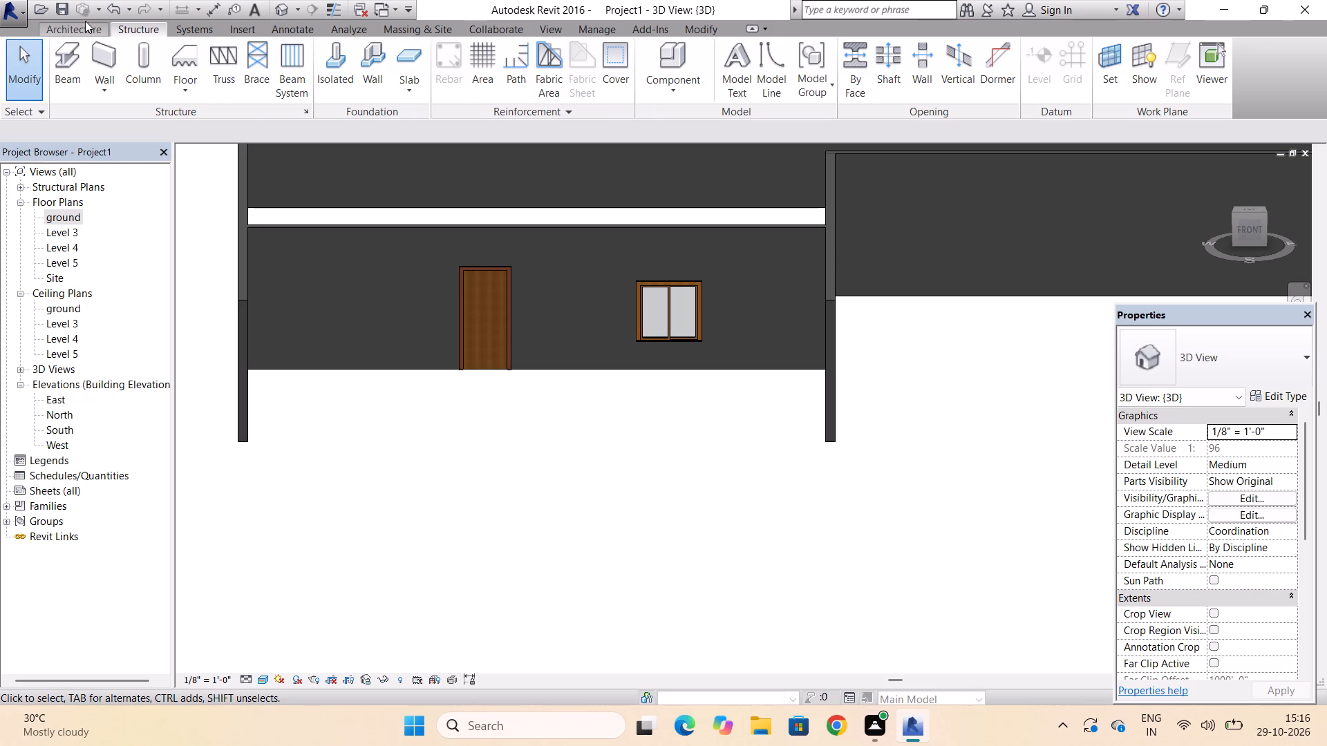
left_click(85, 26)
left_click(203, 87)
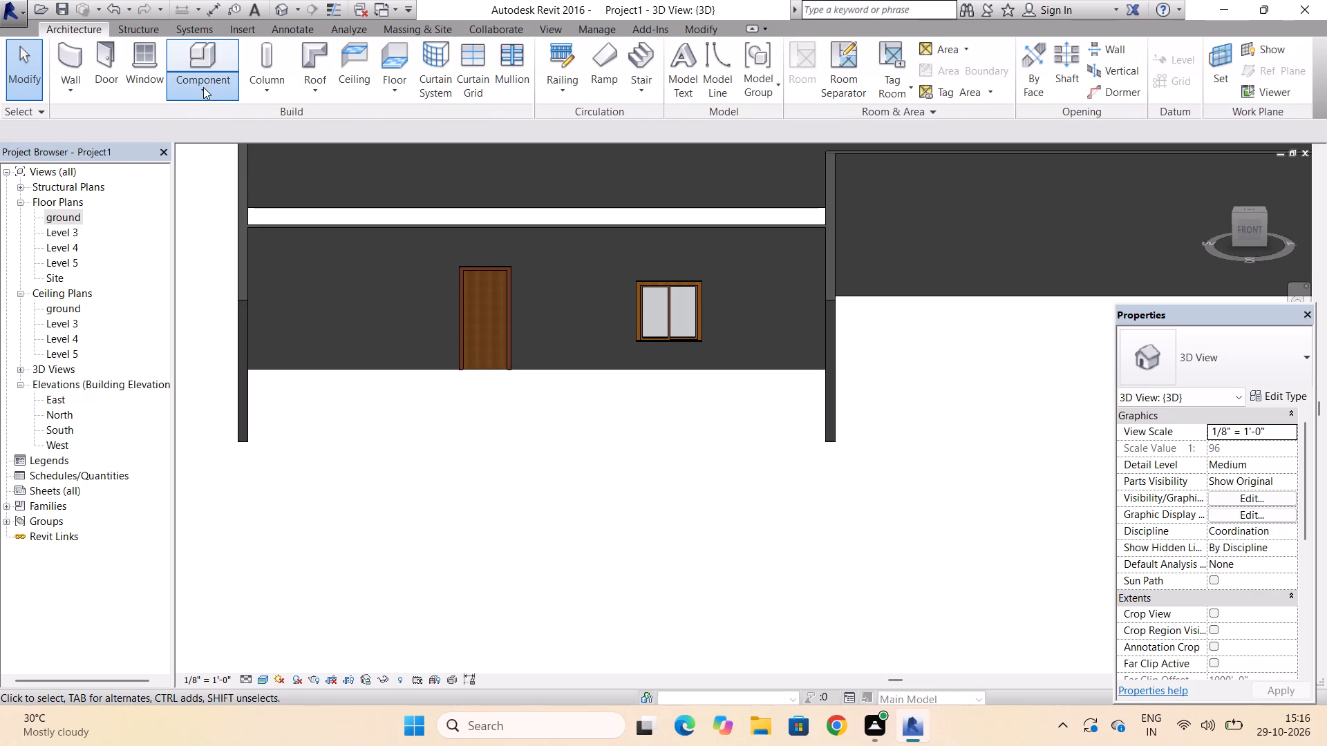
left_click(205, 145)
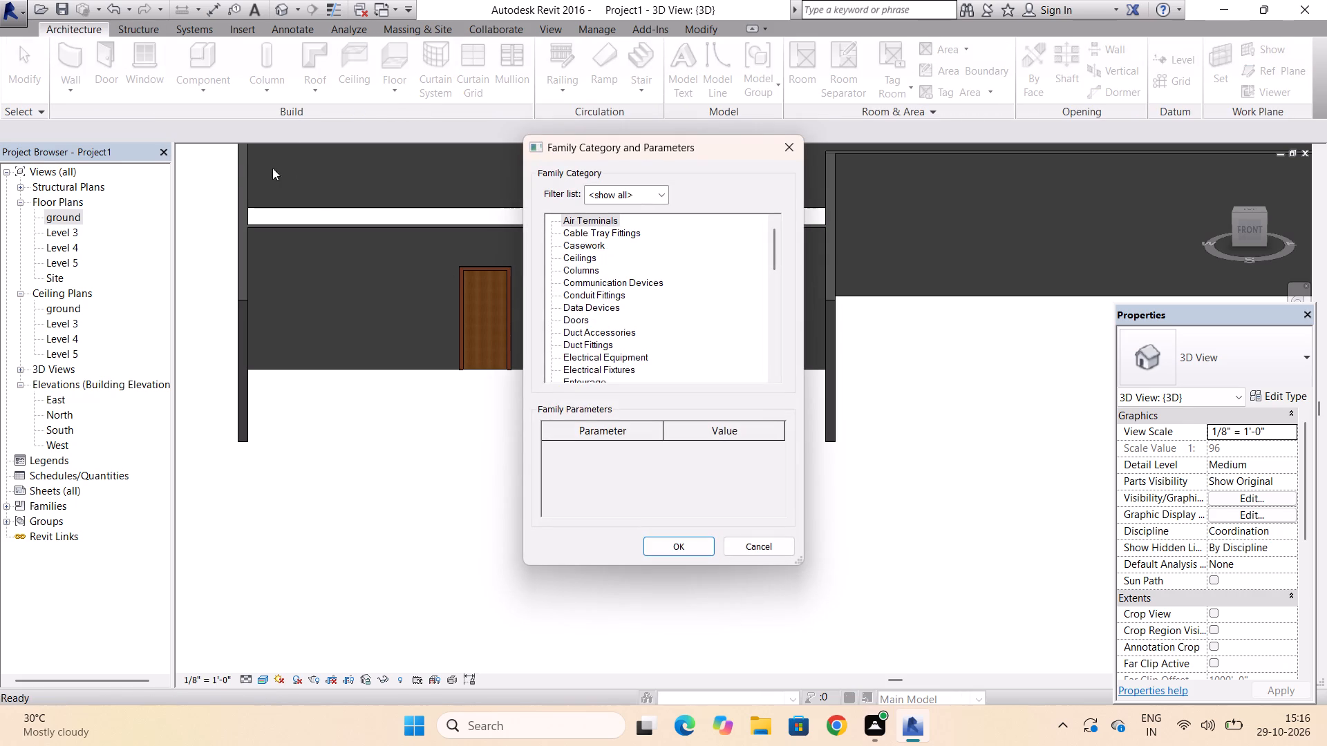
scroll(671, 271, "down", 14)
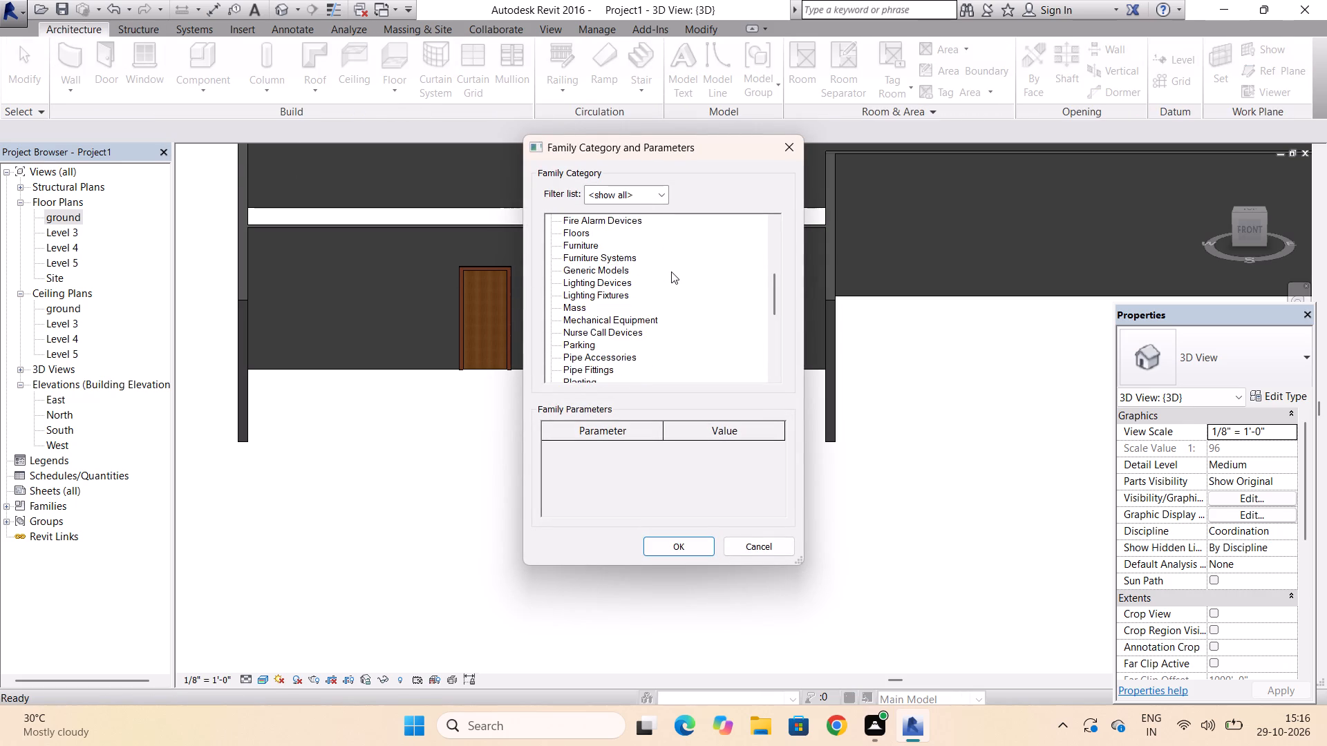
scroll(671, 271, "down", 20)
scroll(671, 271, "down", 3)
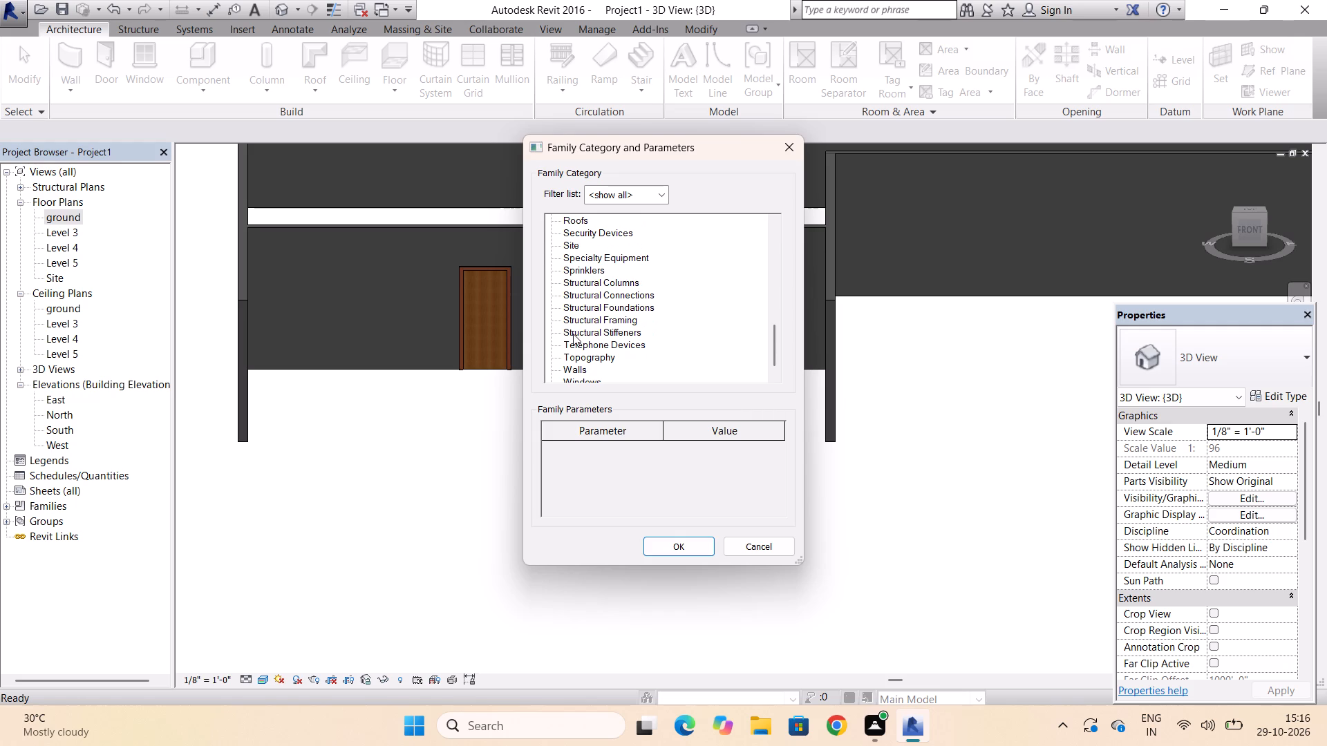
left_click(580, 363)
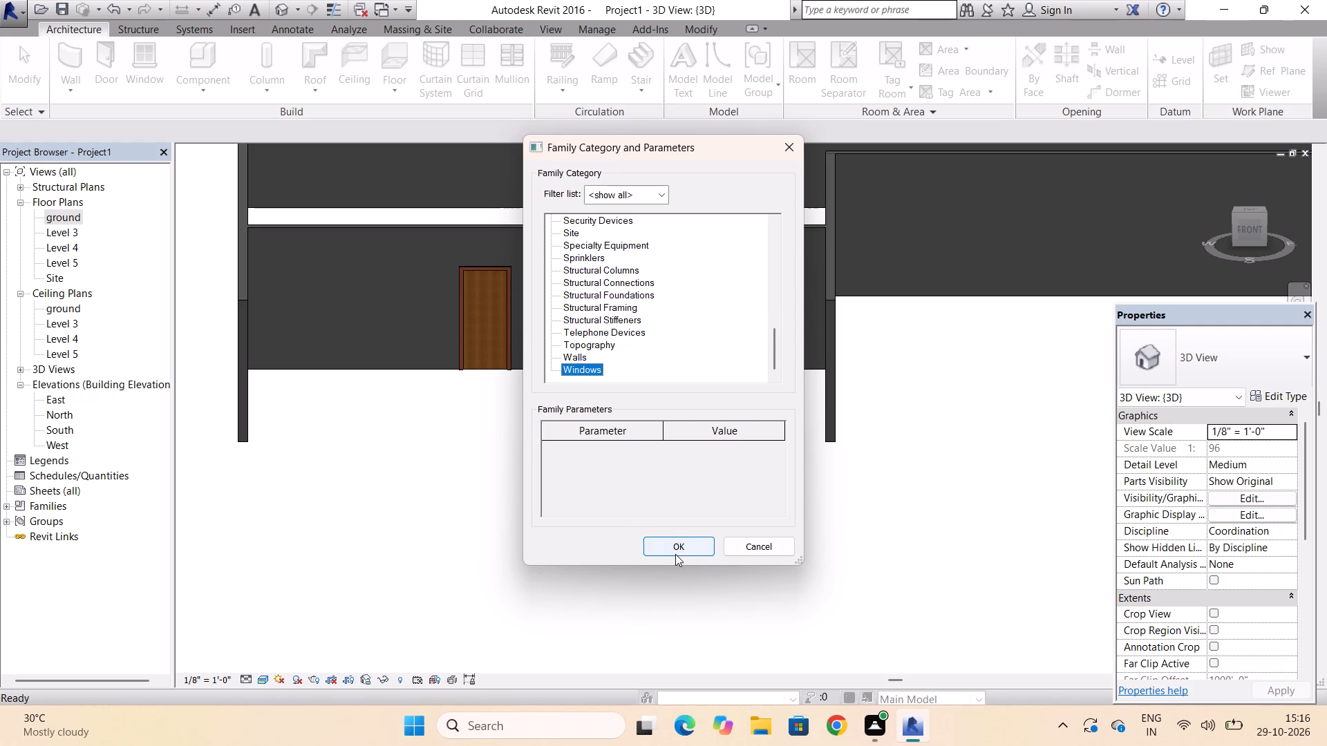
left_click(676, 544)
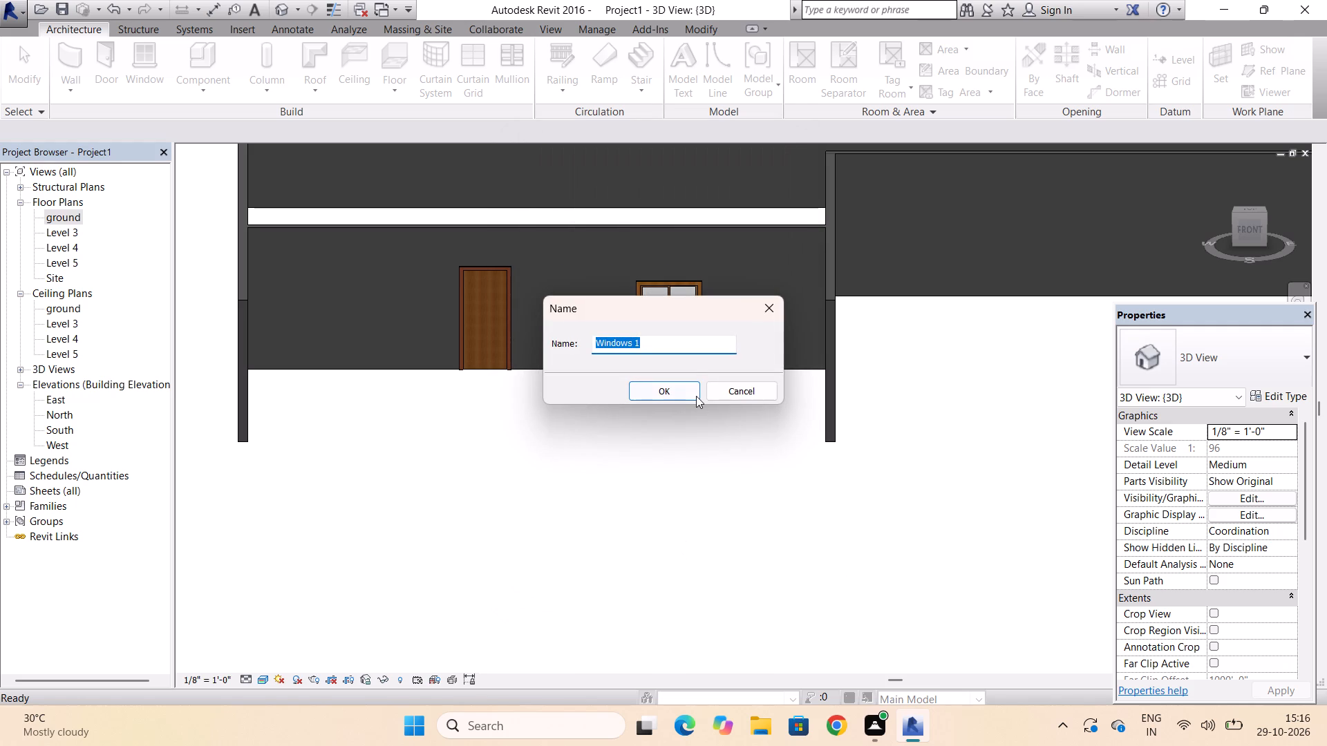
left_click(695, 396)
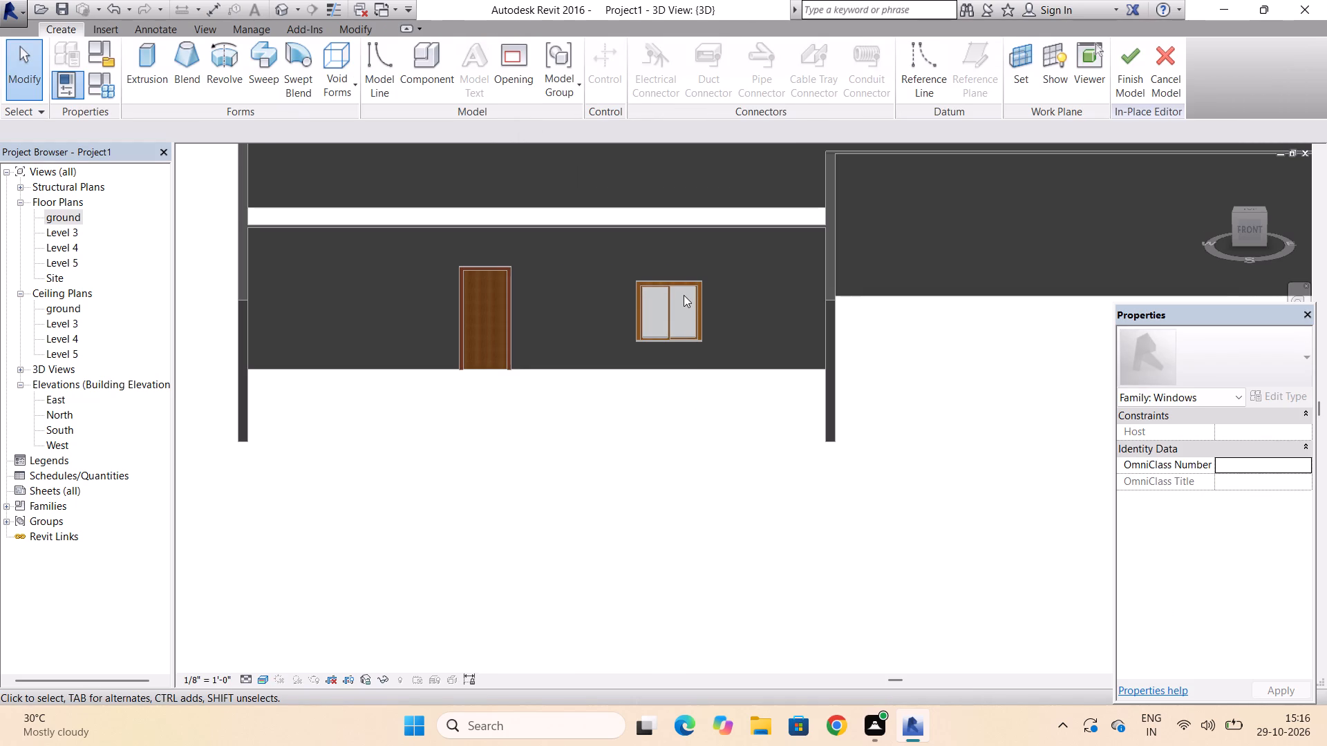
Set the work plane by picking the face of the partition wall that holds the door and slider window.
scroll(684, 295, "up", 7)
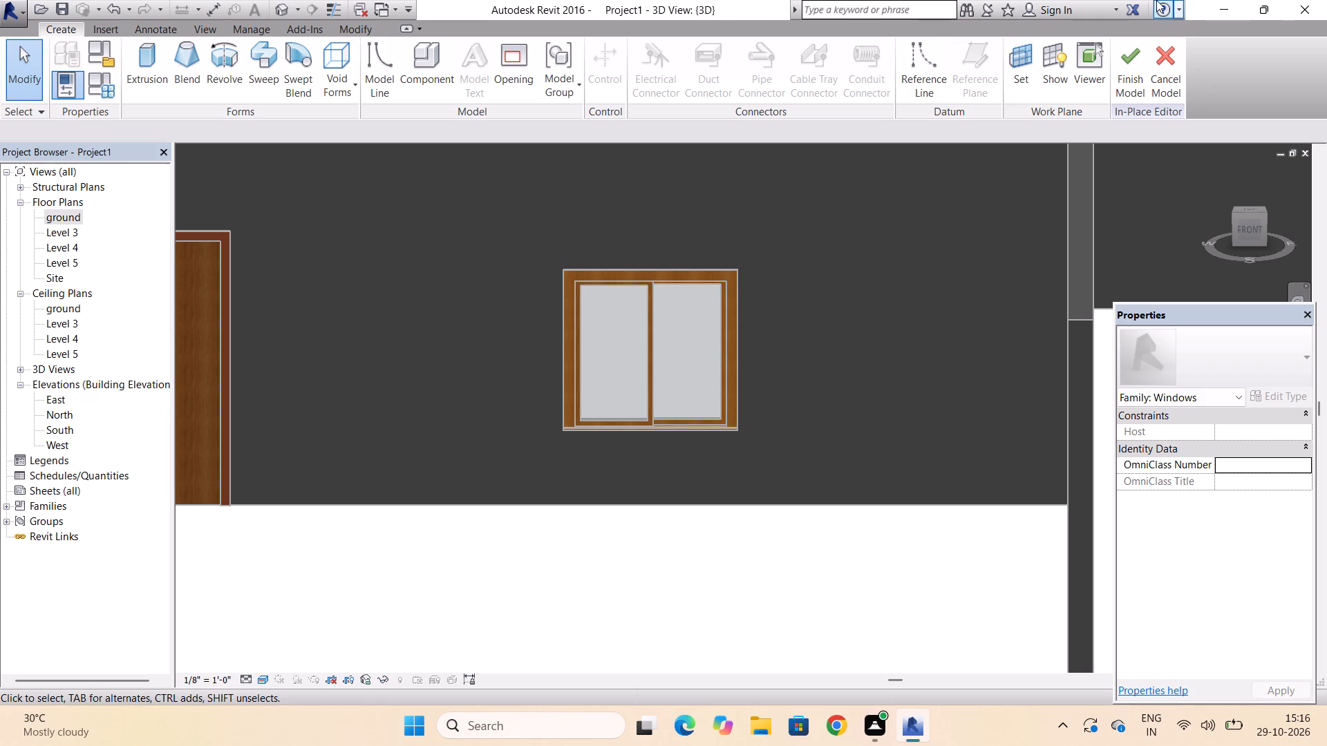
left_click(1018, 59)
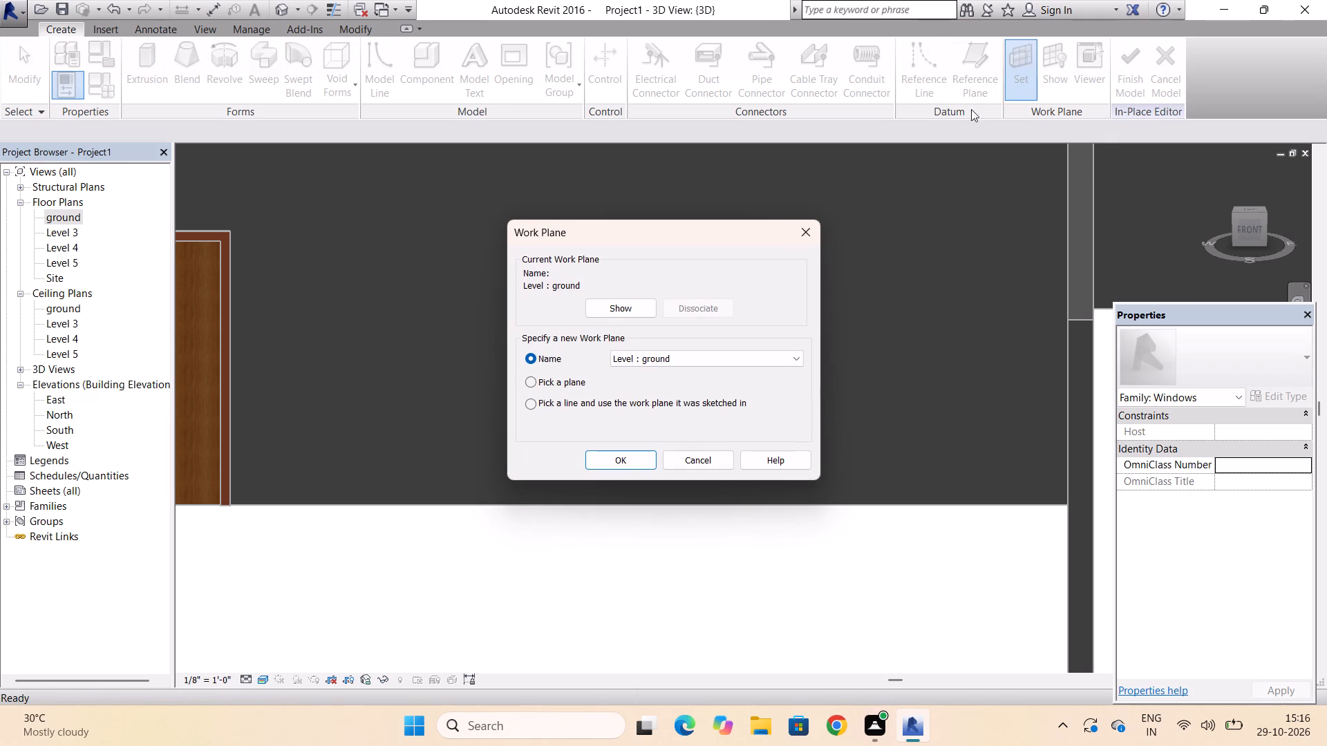
left_click(527, 381)
left_click(594, 455)
left_click(484, 402)
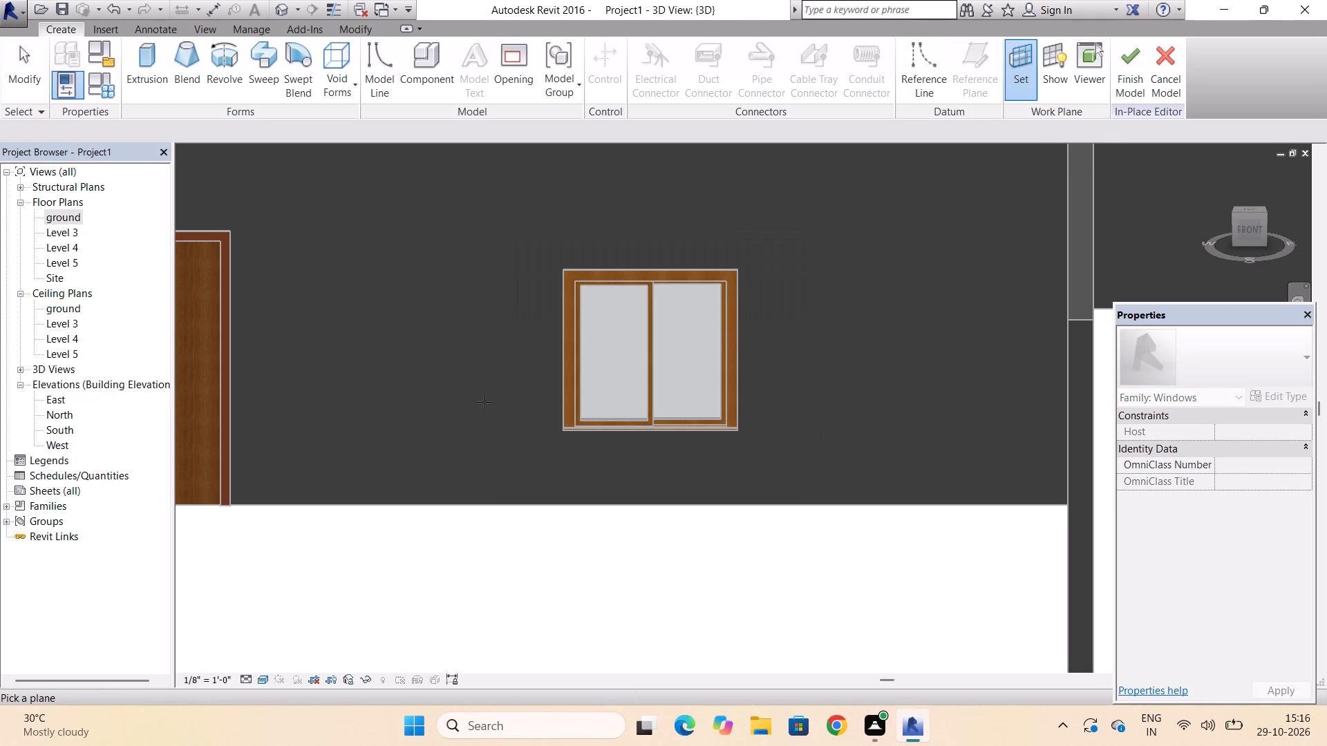
scroll(534, 378, "down", 4)
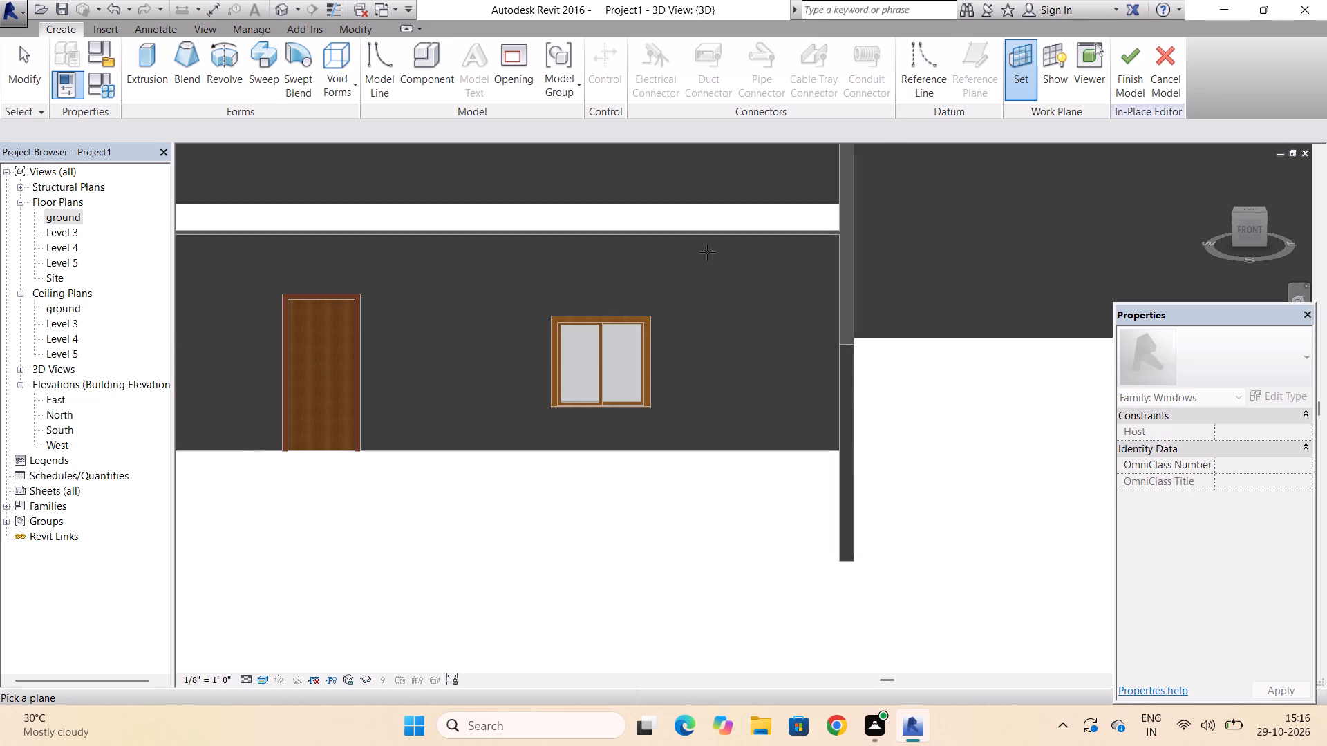
left_click(723, 236)
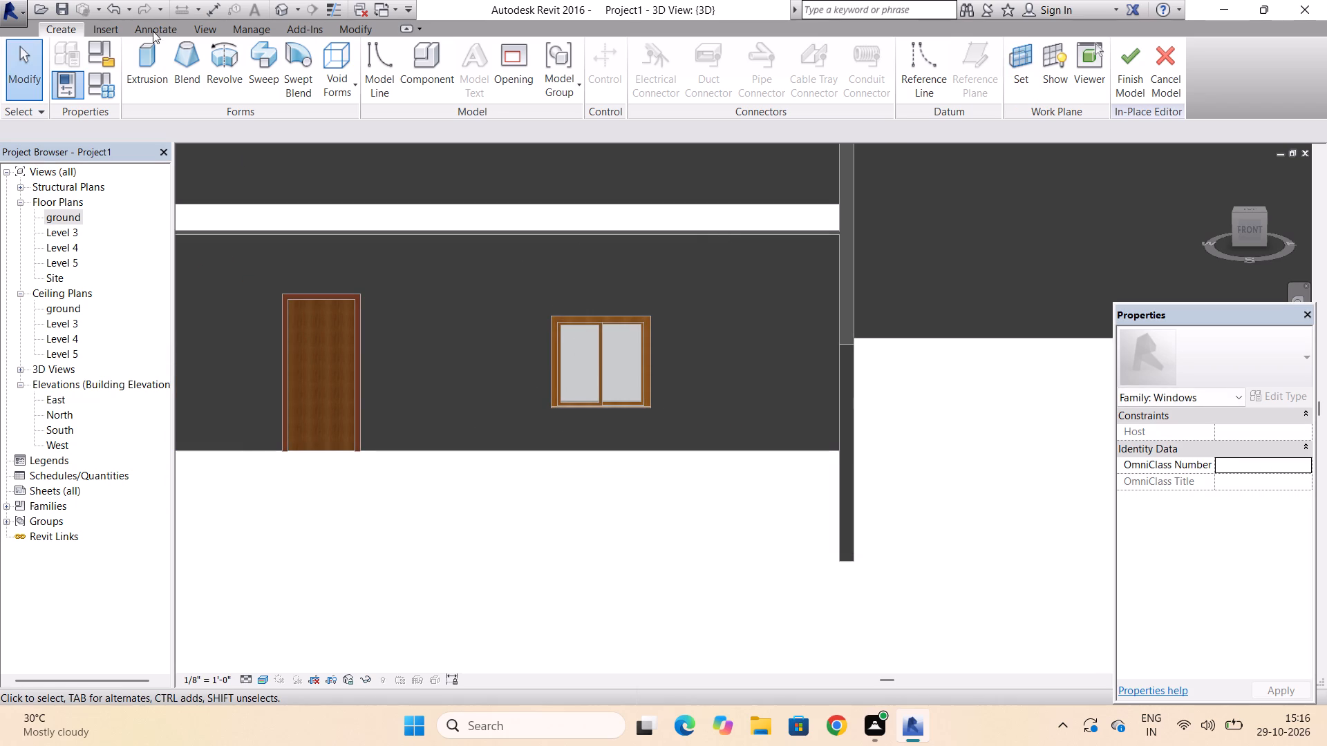
Start a solid extrusion with 1'-0" depth and sketch a rectangle around the slider window's outer frame, corner to corner.
left_click(142, 63)
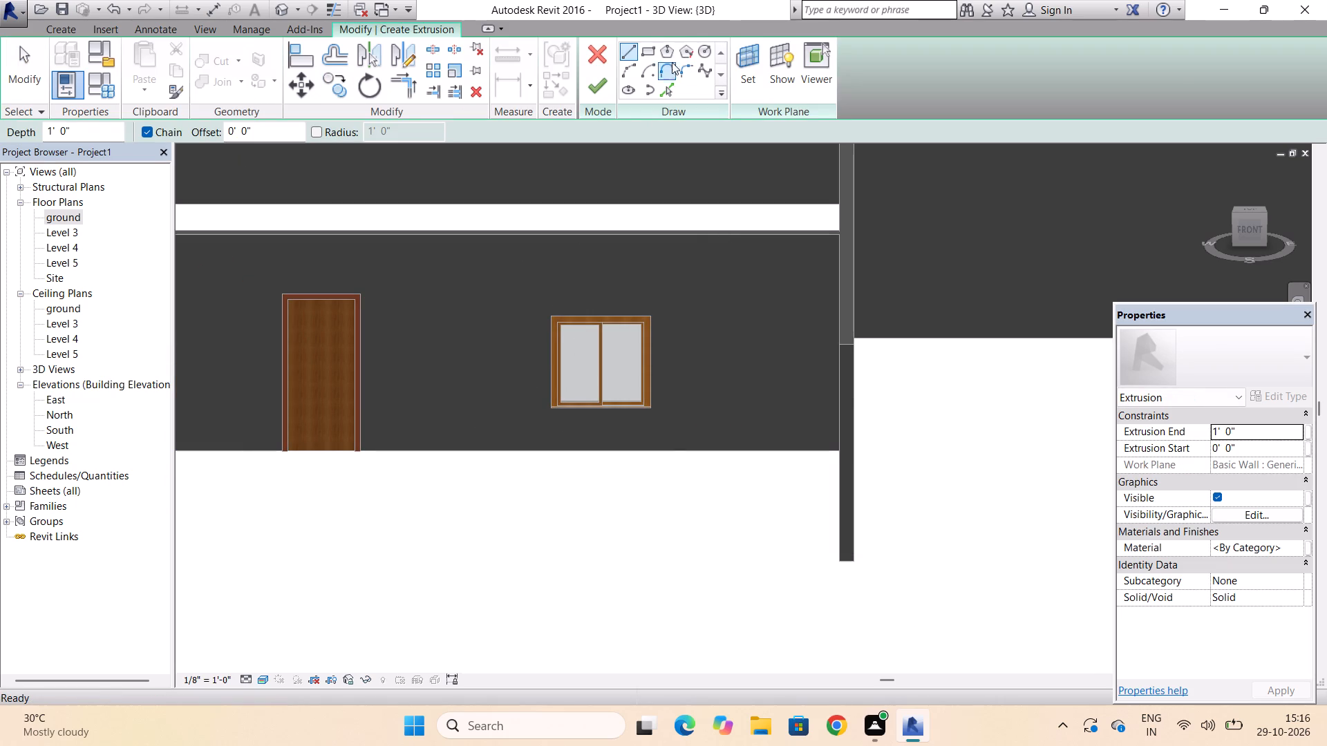
left_click(649, 54)
scroll(578, 314, "up", 6)
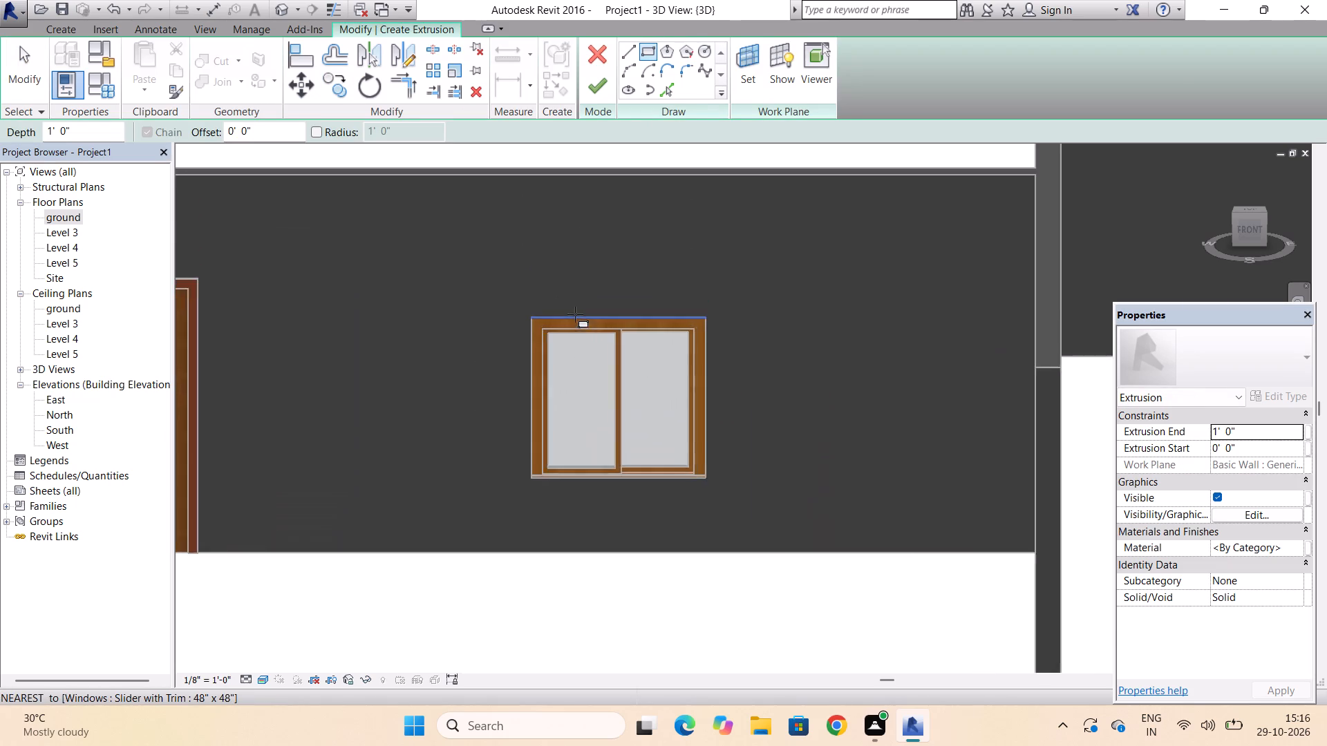
scroll(575, 314, "up", 3)
scroll(509, 314, "up", 6)
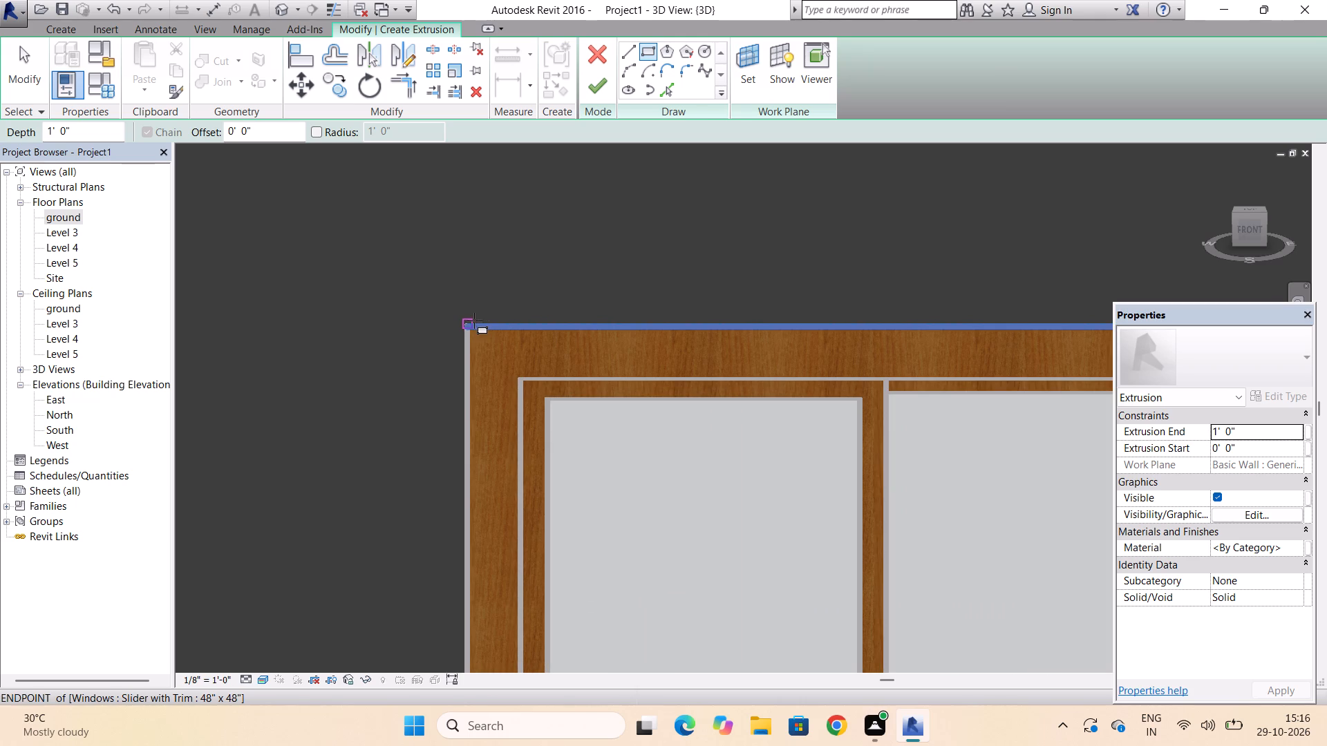
left_click(468, 322)
scroll(468, 322, "down", 8)
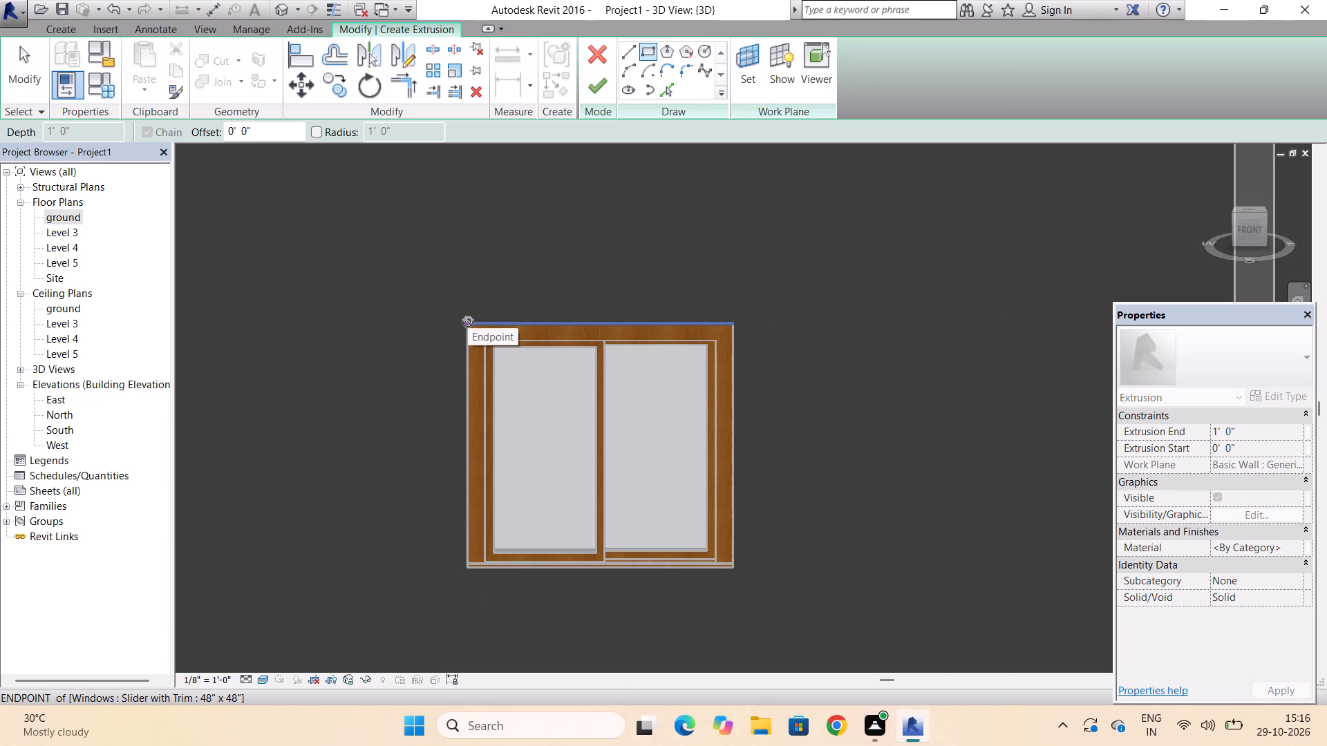
scroll(468, 322, "down", 1)
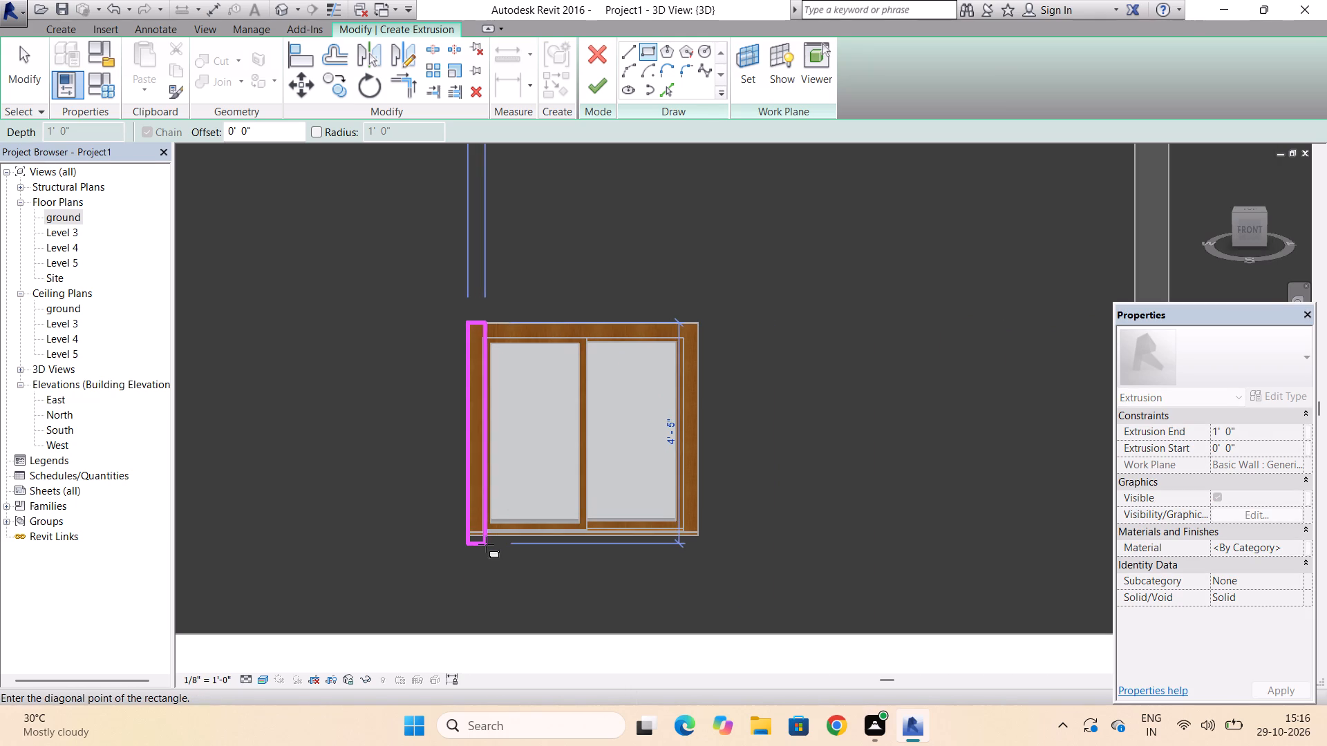
scroll(486, 544, "up", 9)
scroll(486, 544, "down", 6)
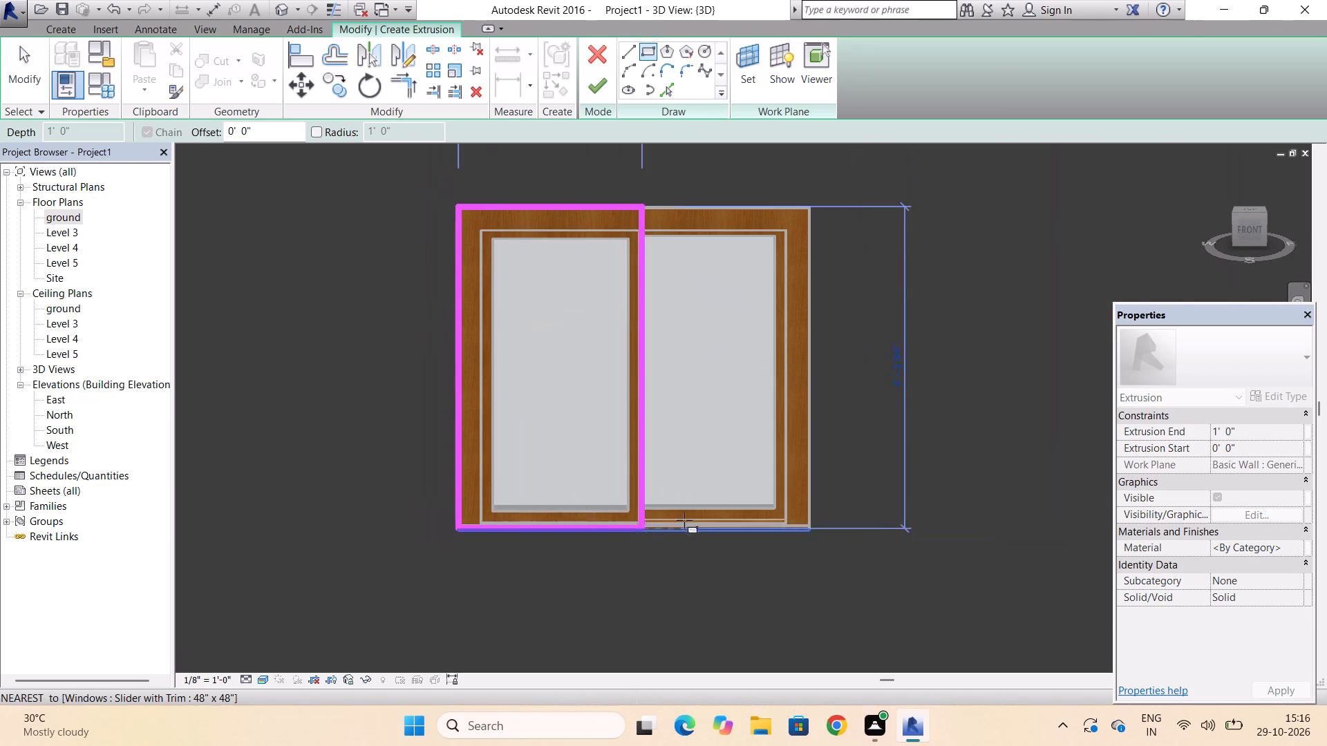
scroll(822, 532, "up", 3)
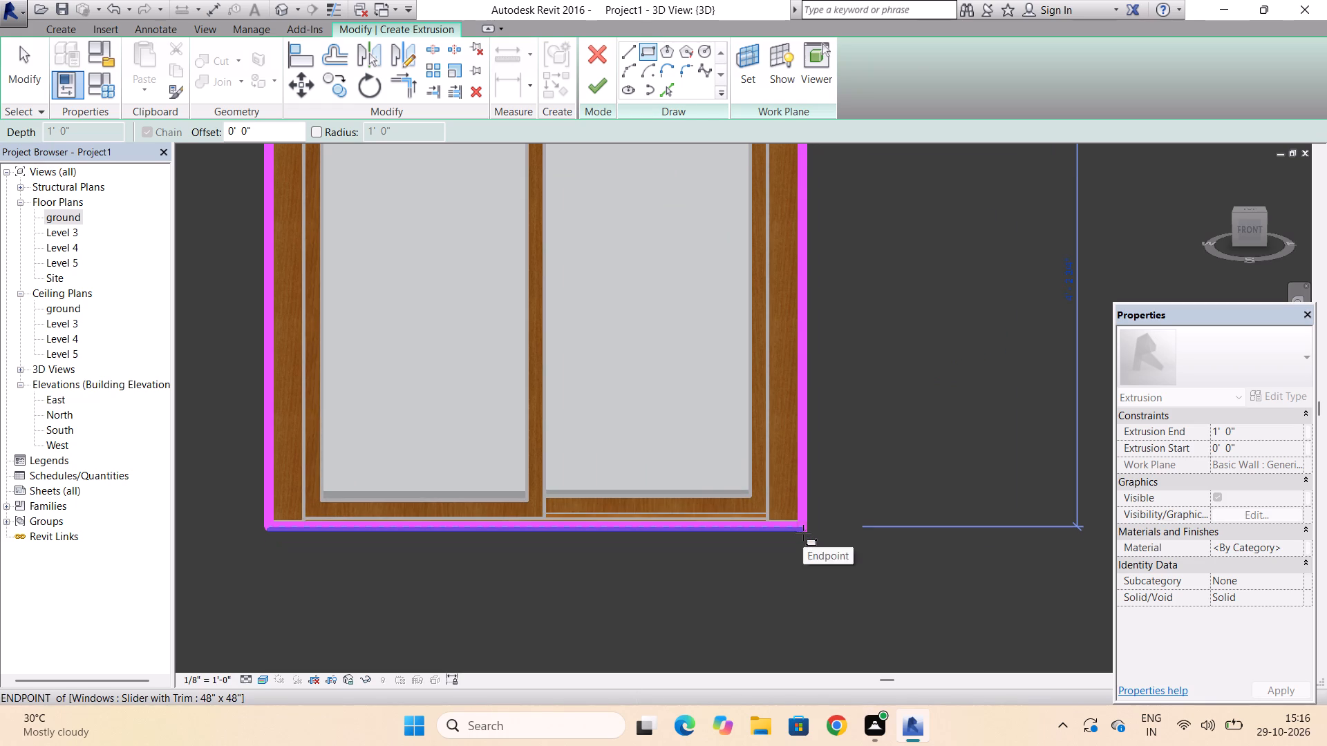
left_click(803, 533)
Sketch an outer rectangle around the window, from the wall top between door and window to the partition's bottom east corner.
scroll(731, 528, "down", 8)
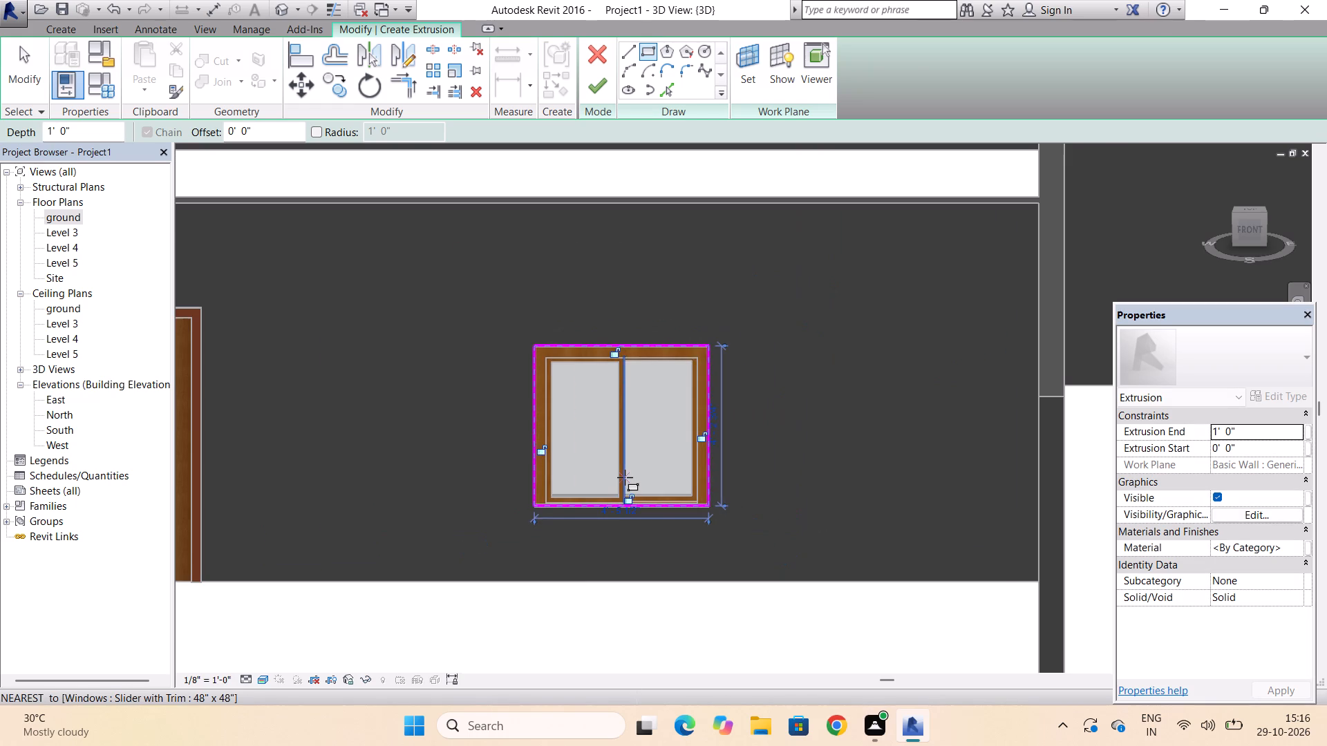
scroll(625, 477, "down", 1)
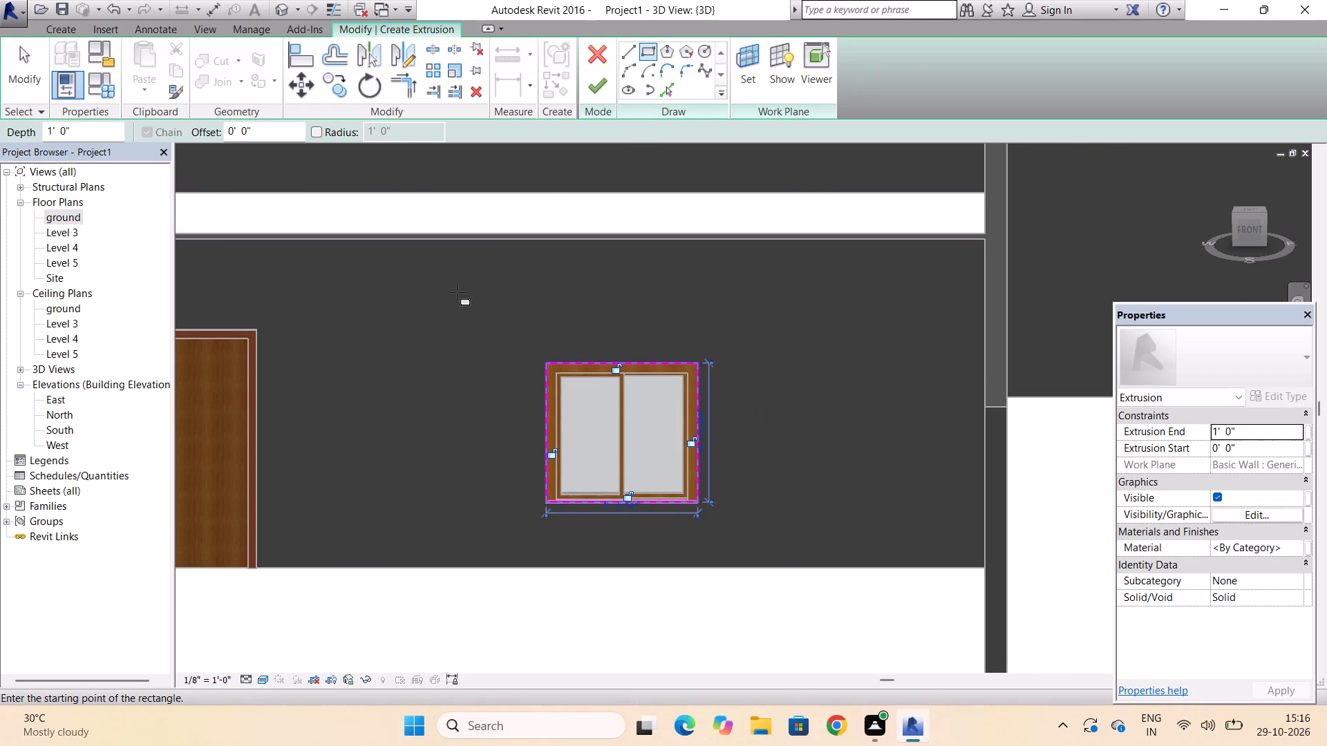
left_click(417, 246)
scroll(417, 246, "down", 4)
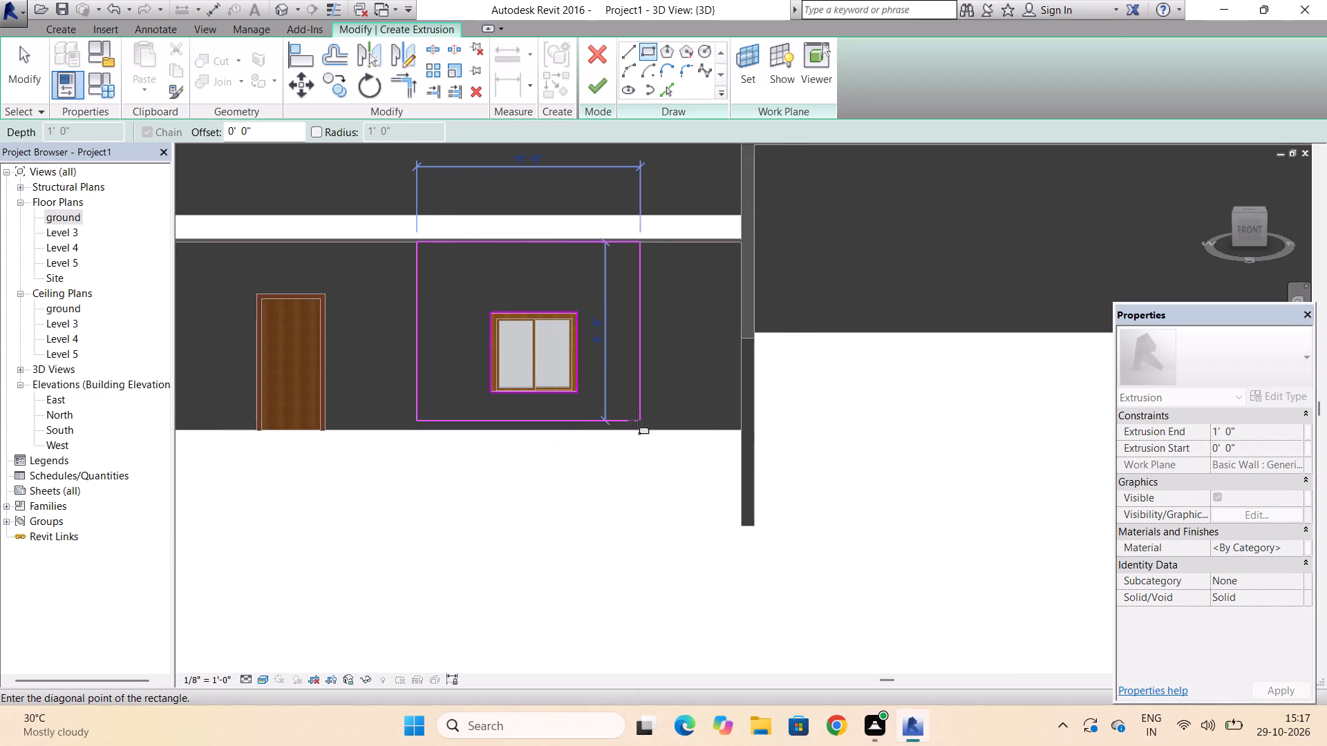
left_click(736, 437)
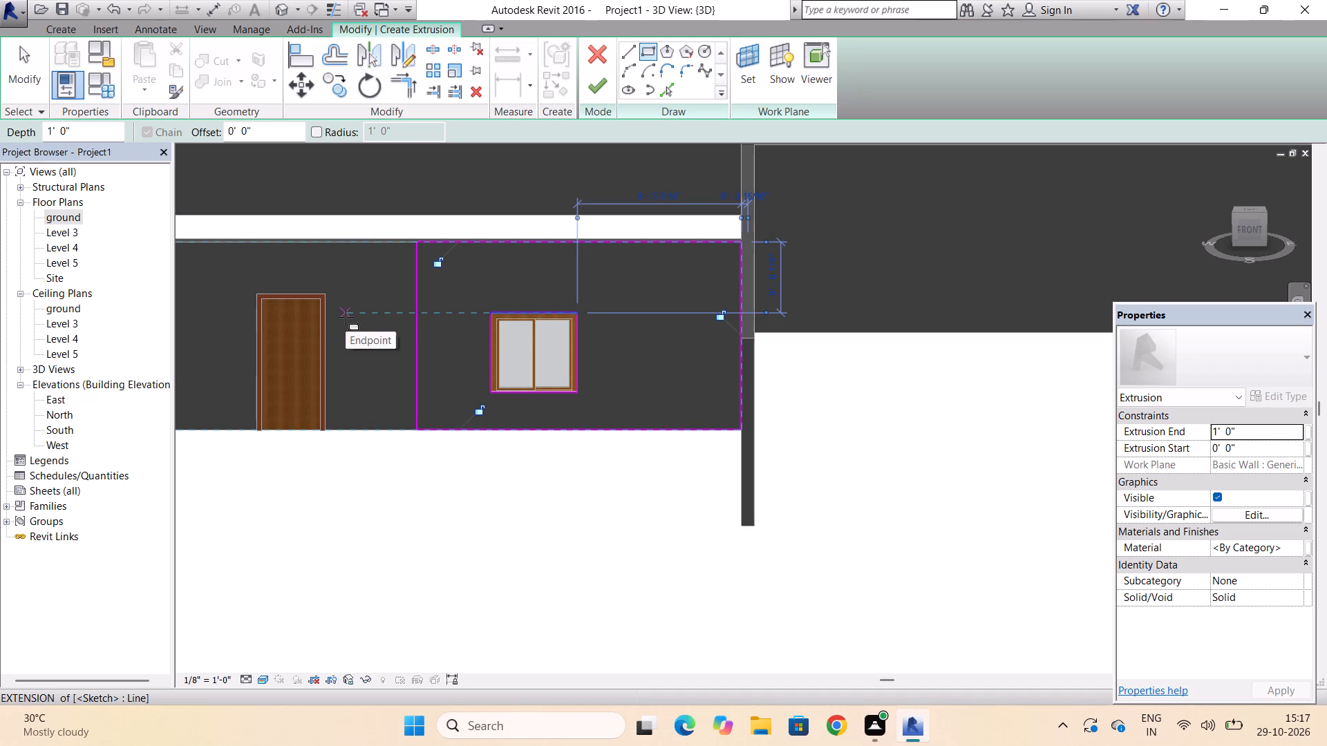
key("Escape")
key("Escape")
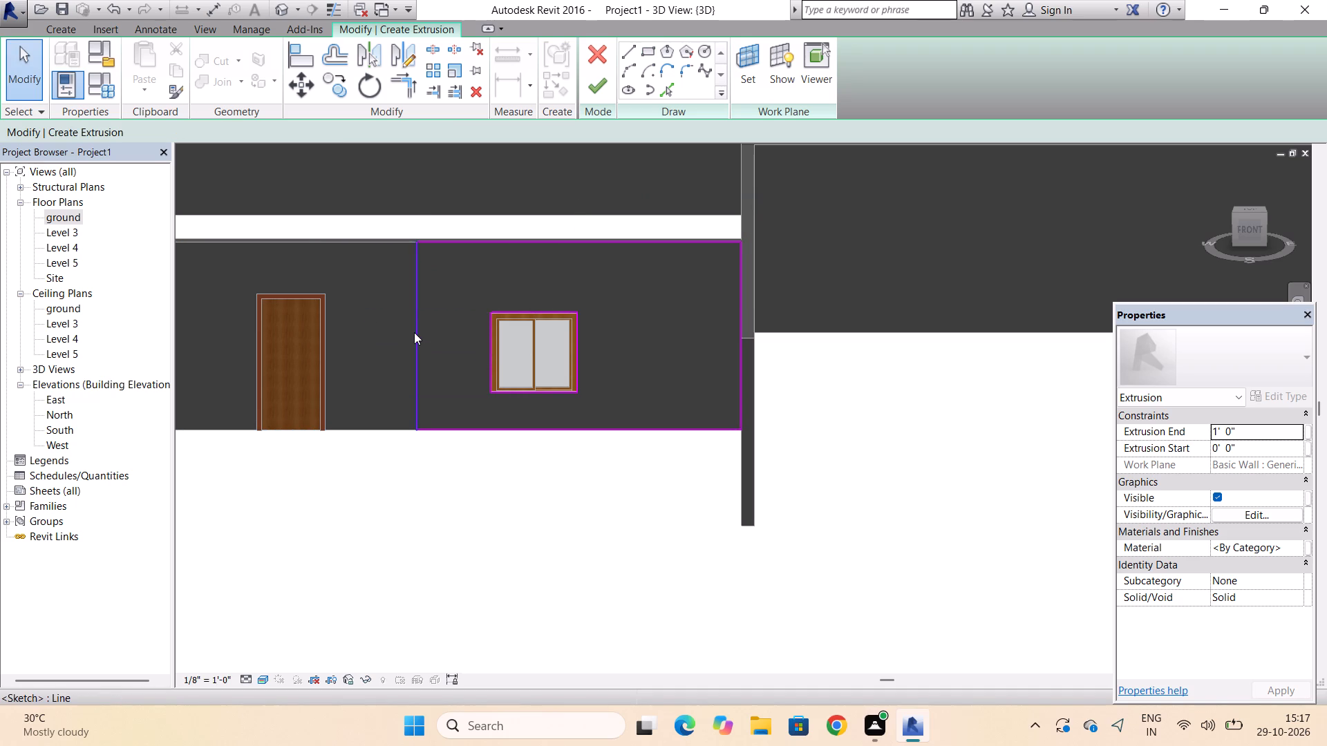
Move the outer rectangle's west edge slightly toward the door and finish the extrusion sketch.
left_click(414, 332)
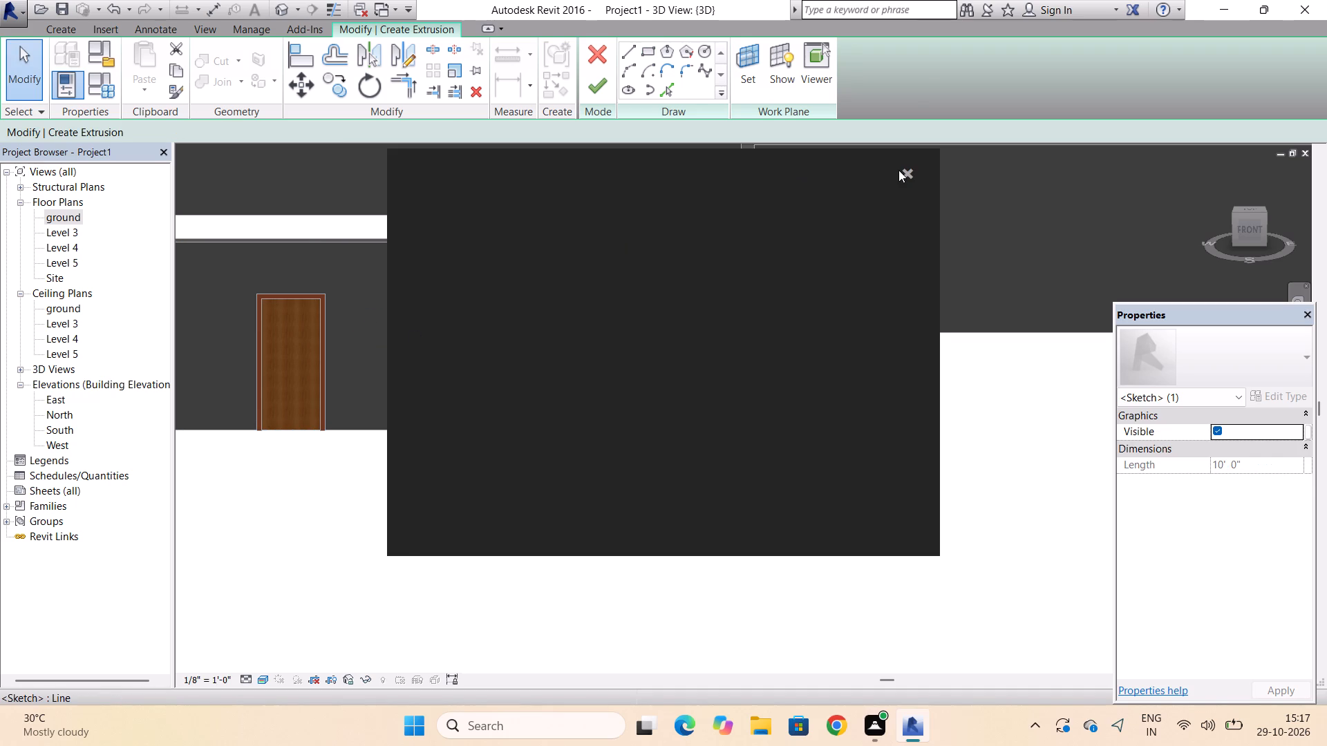
left_click(905, 173)
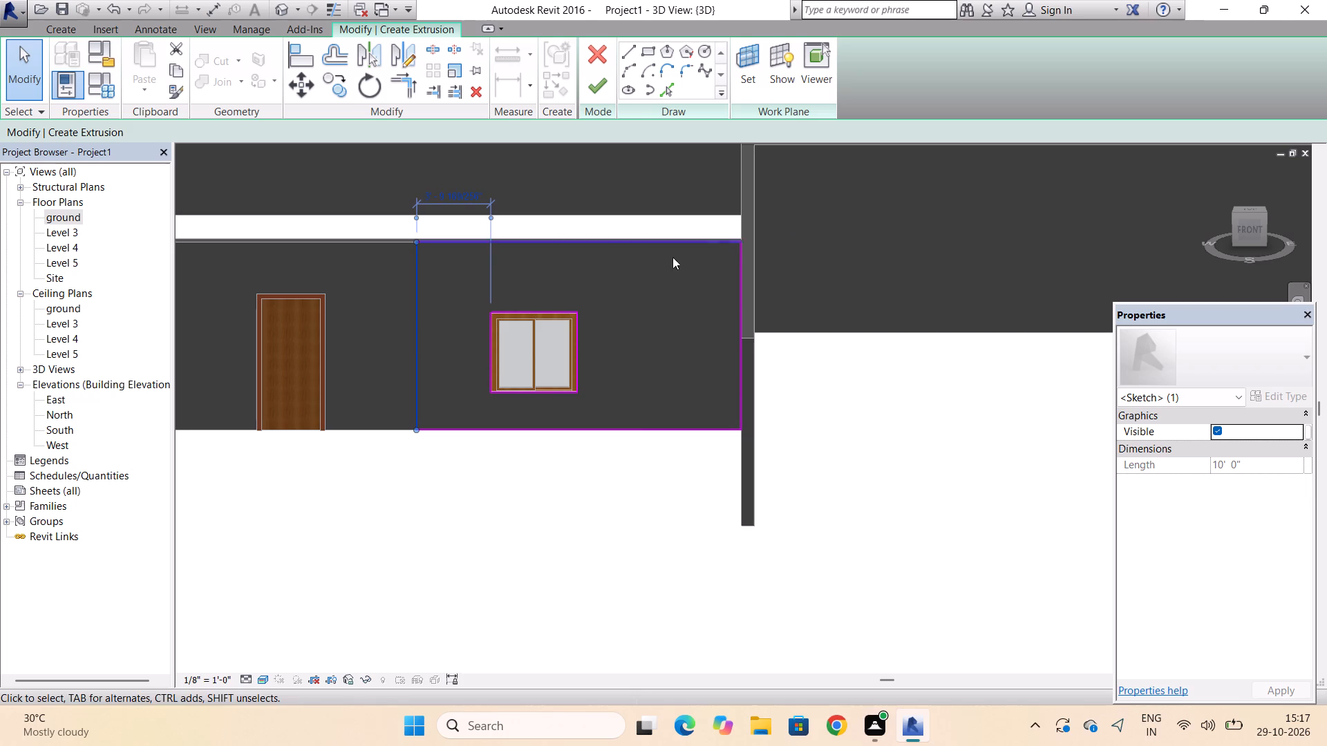
left_click_drag(419, 319, 410, 324)
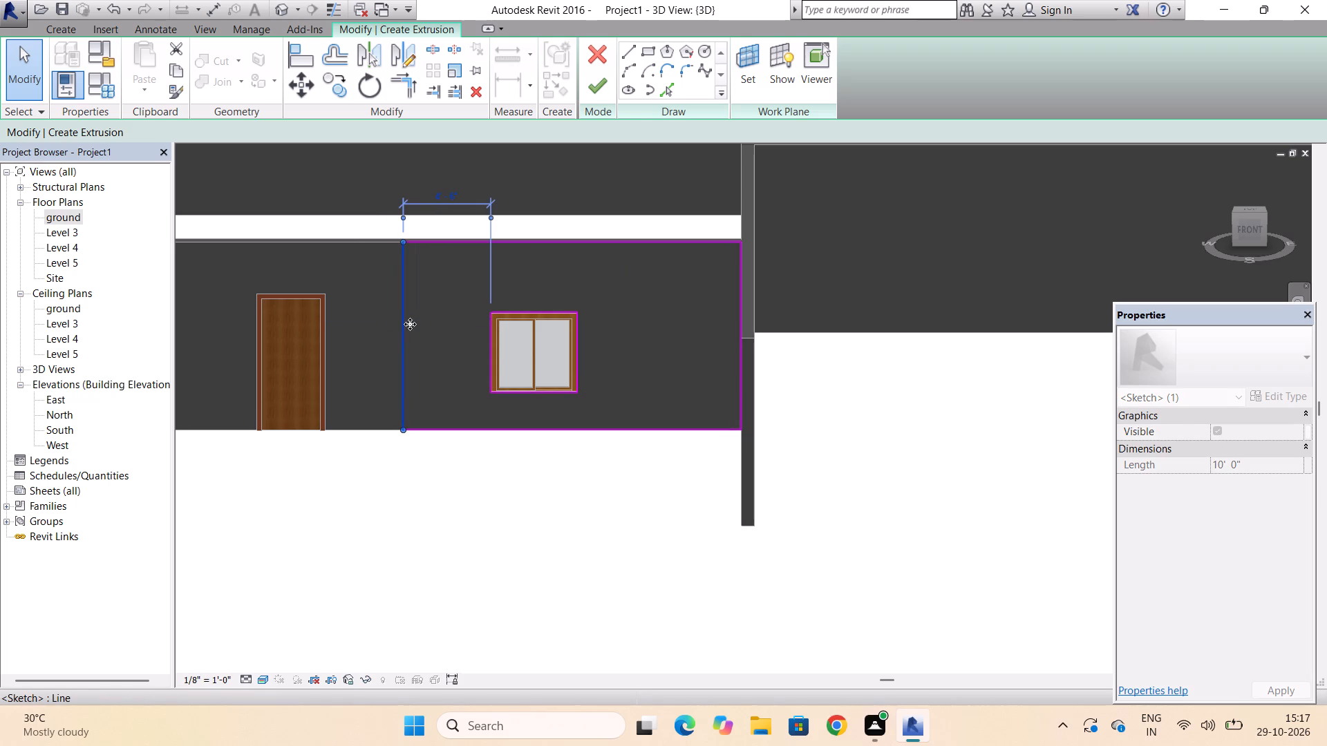
key("Escape")
key("Escape")
key("Escape")
key("Escape")
key("Escape")
key("Escape")
key("Escape")
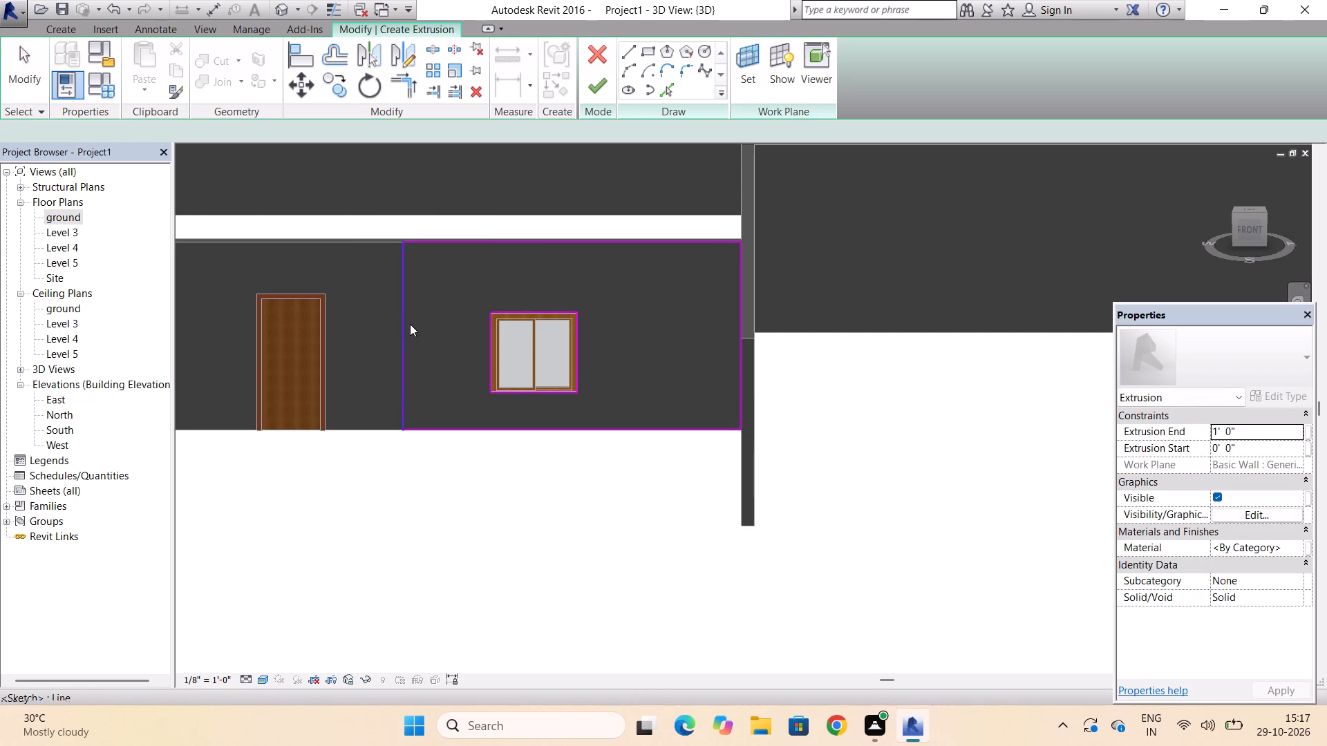
key("Escape")
key("Escape")
key("Escape")
key("Escape")
left_click(606, 75)
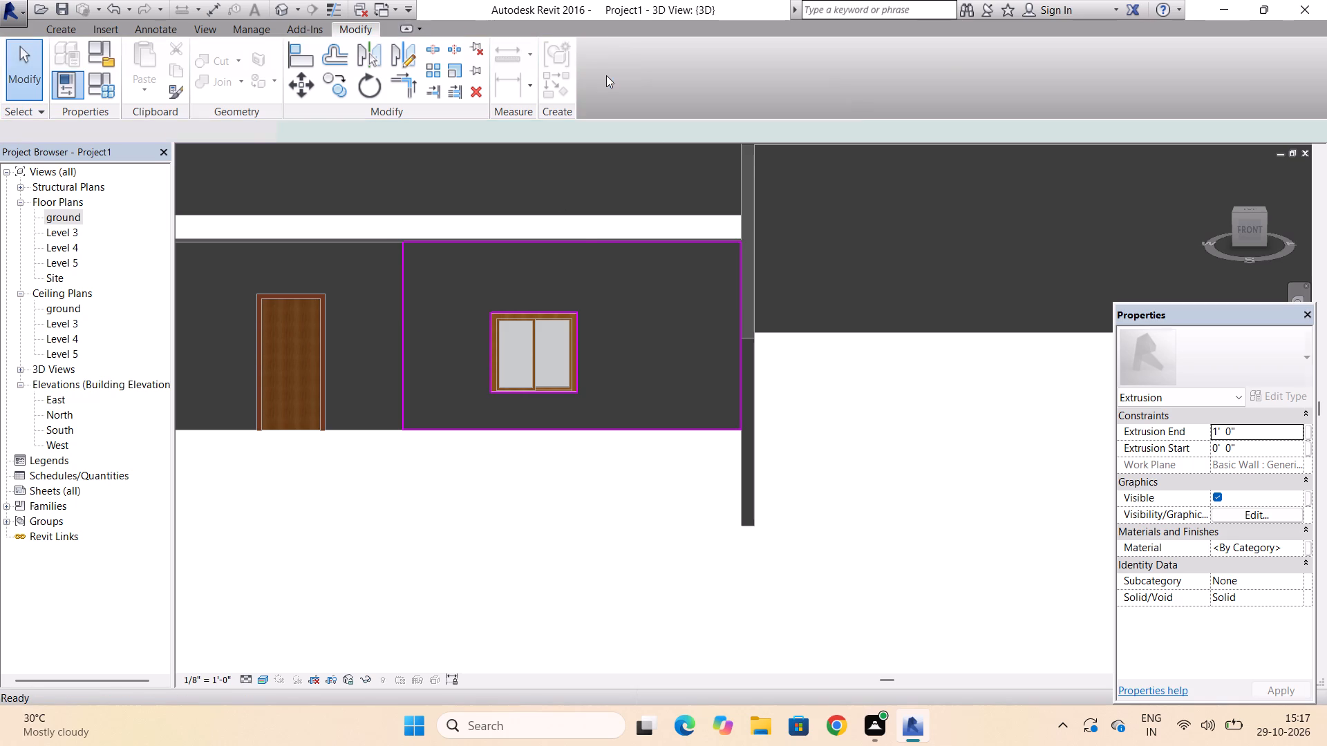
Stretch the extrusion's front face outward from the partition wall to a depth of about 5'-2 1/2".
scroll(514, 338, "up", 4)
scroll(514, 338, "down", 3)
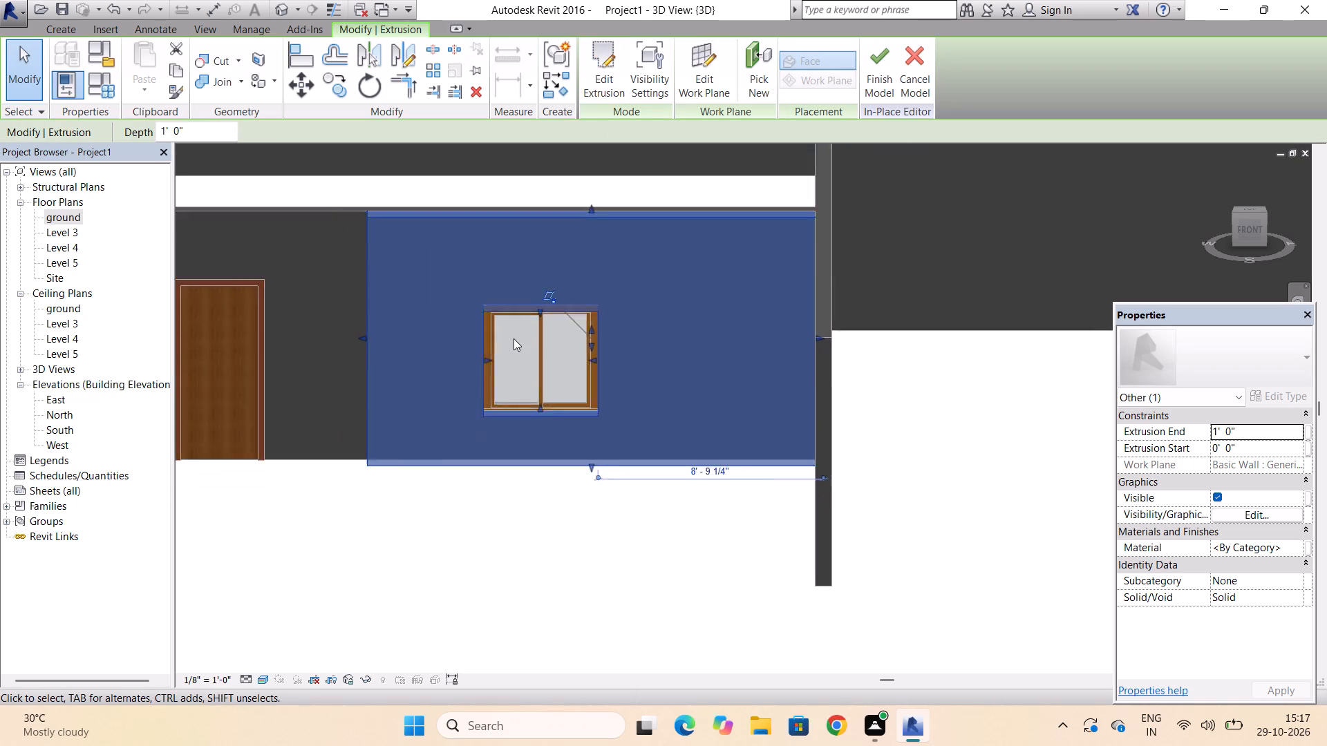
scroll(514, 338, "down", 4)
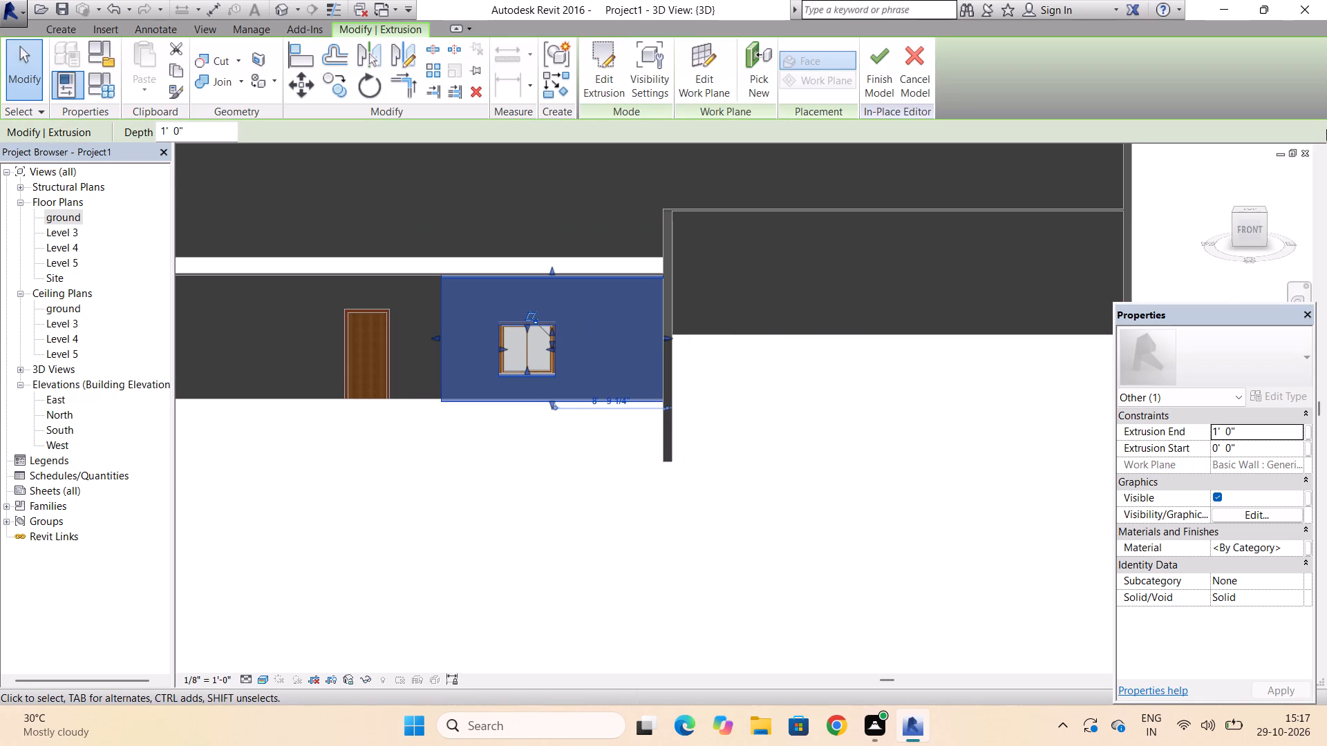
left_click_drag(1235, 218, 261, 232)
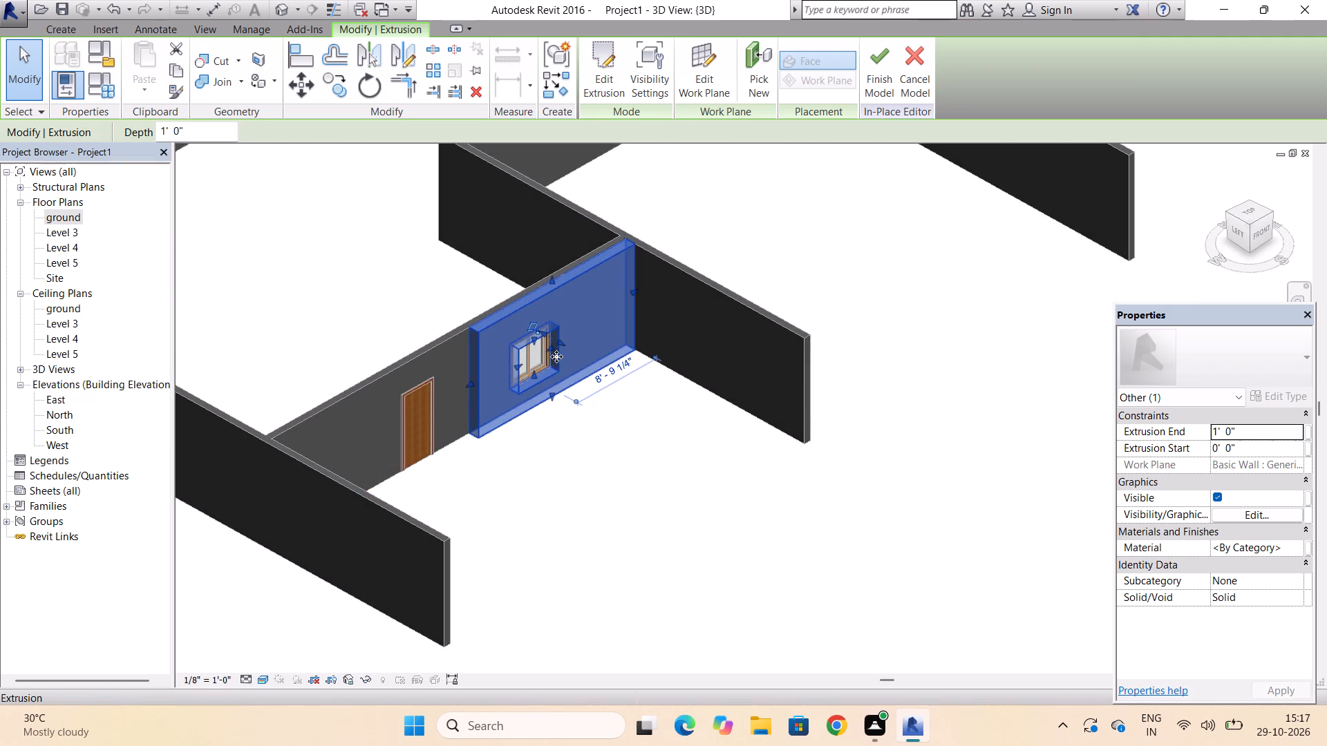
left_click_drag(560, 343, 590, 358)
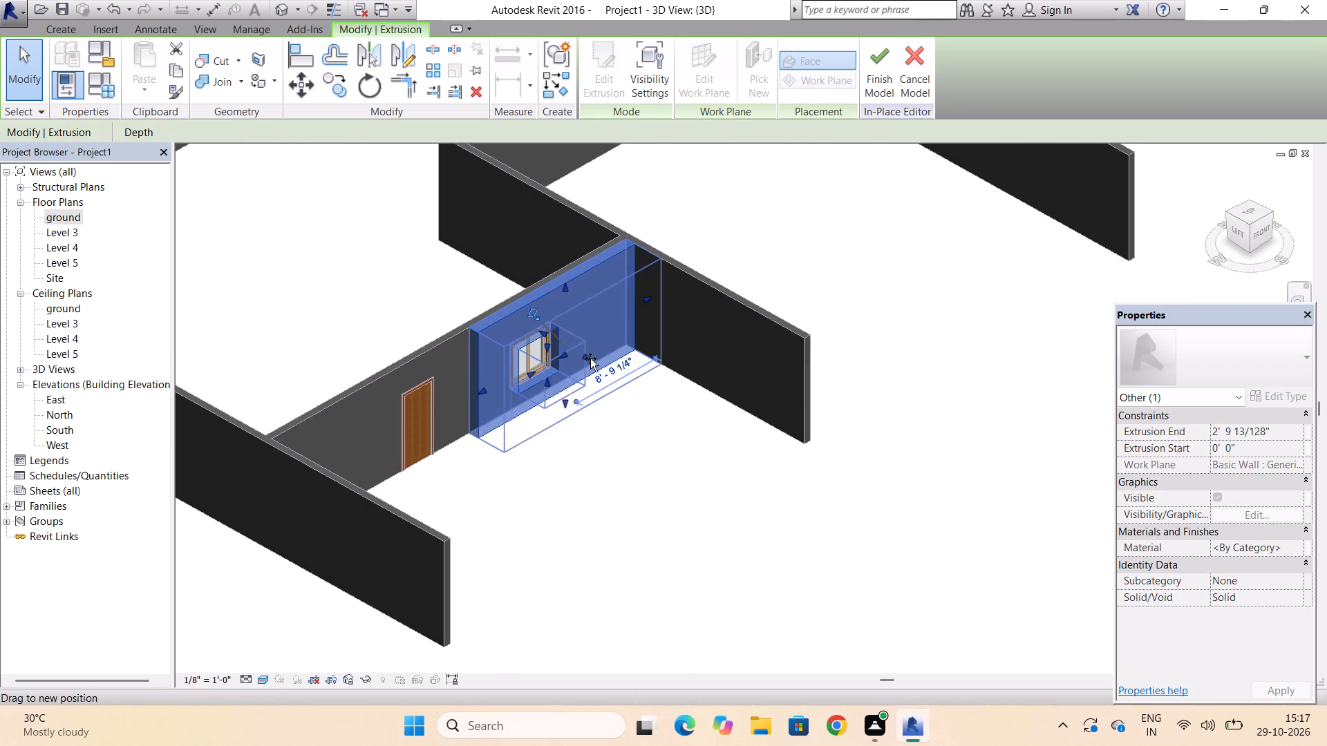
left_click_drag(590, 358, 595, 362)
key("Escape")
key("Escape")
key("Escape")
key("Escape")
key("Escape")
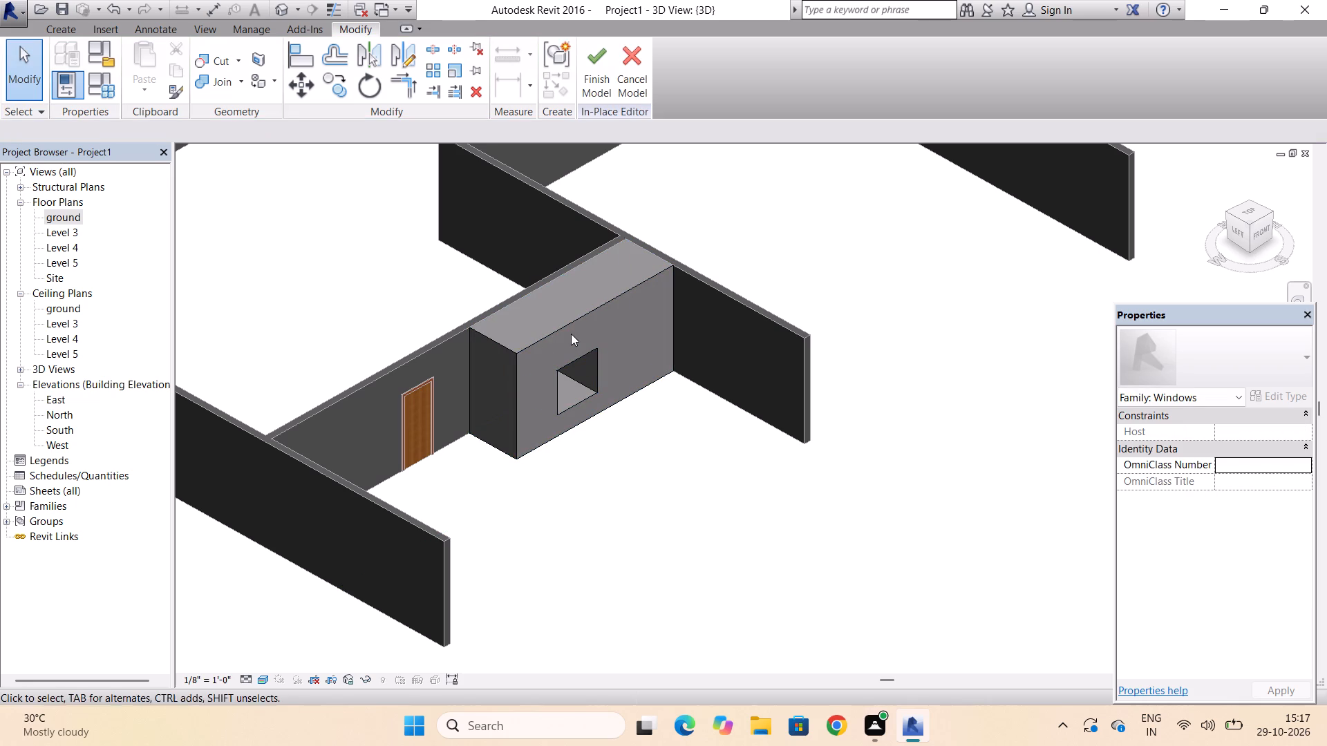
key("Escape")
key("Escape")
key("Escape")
Pull the extrusion's front face back to a depth of about 2'-8 3/4" and finish the in-place model.
left_click(515, 390)
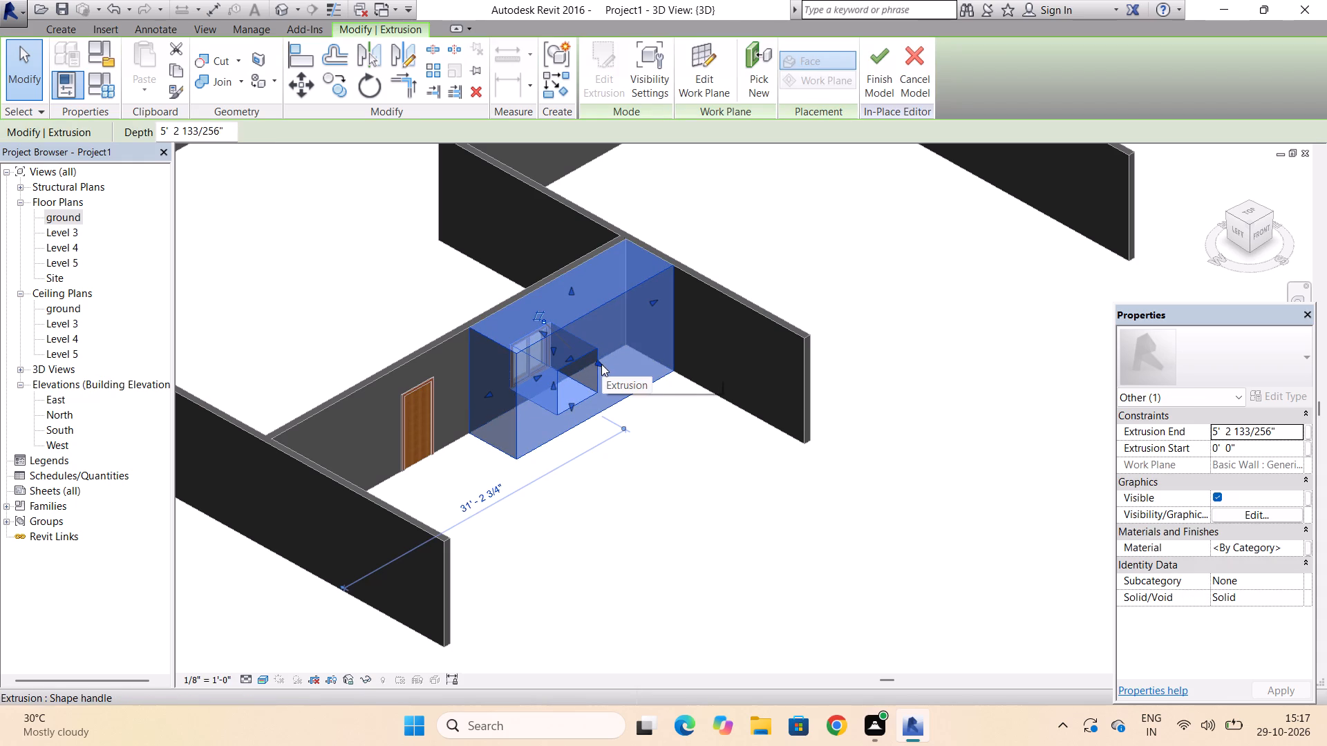
left_click_drag(596, 362, 572, 354)
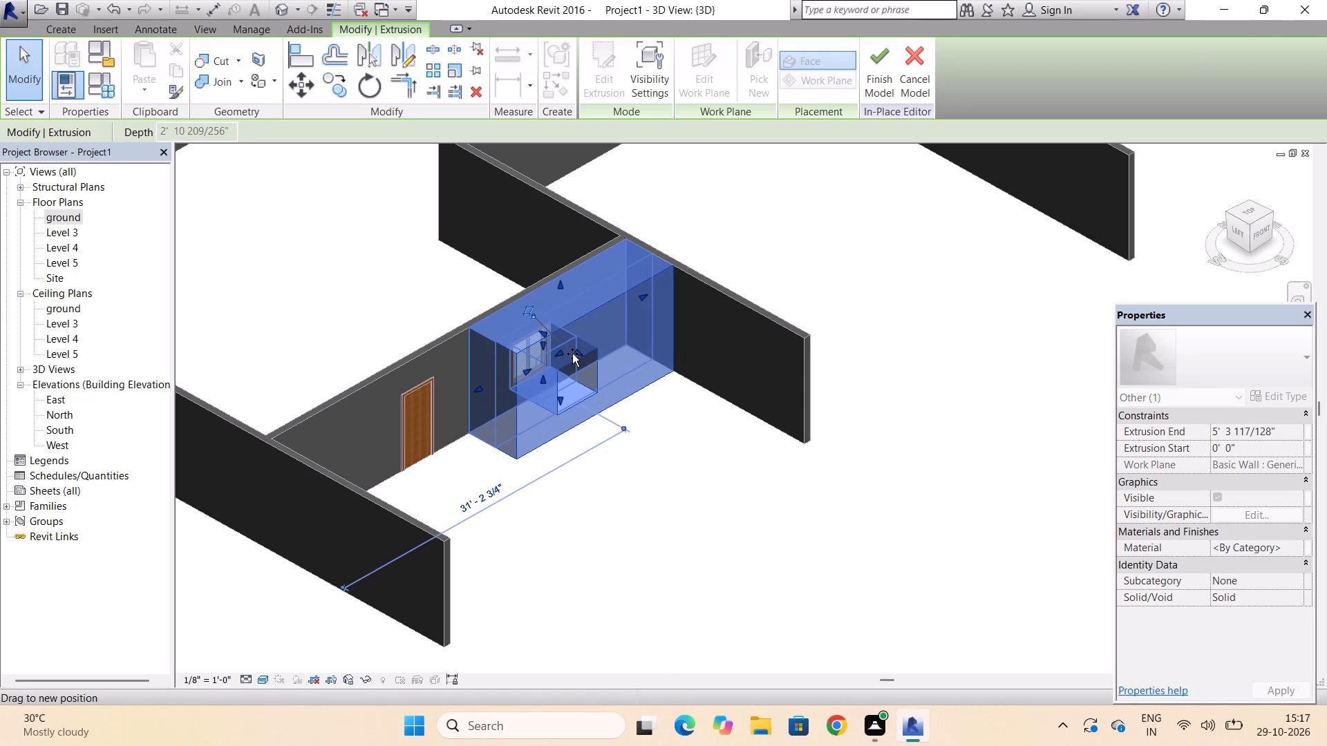
left_click_drag(572, 354, 570, 354)
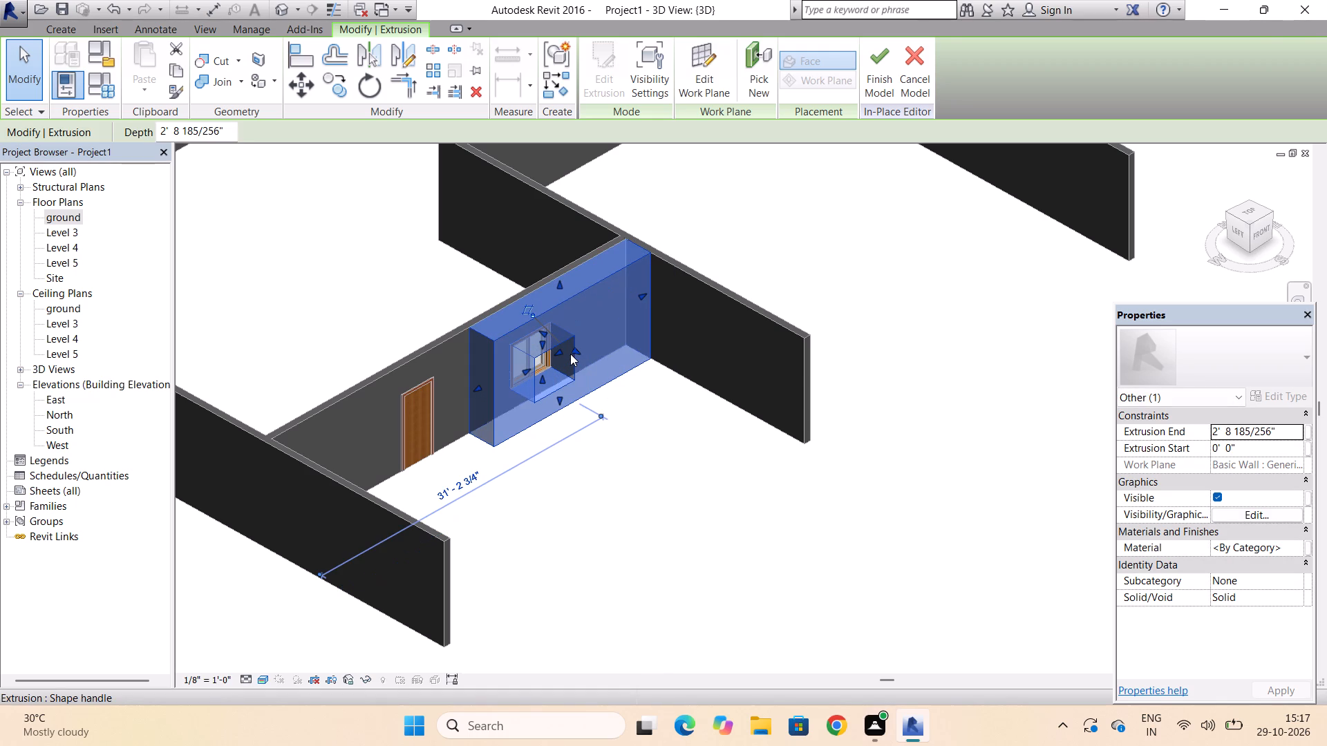
key("Escape")
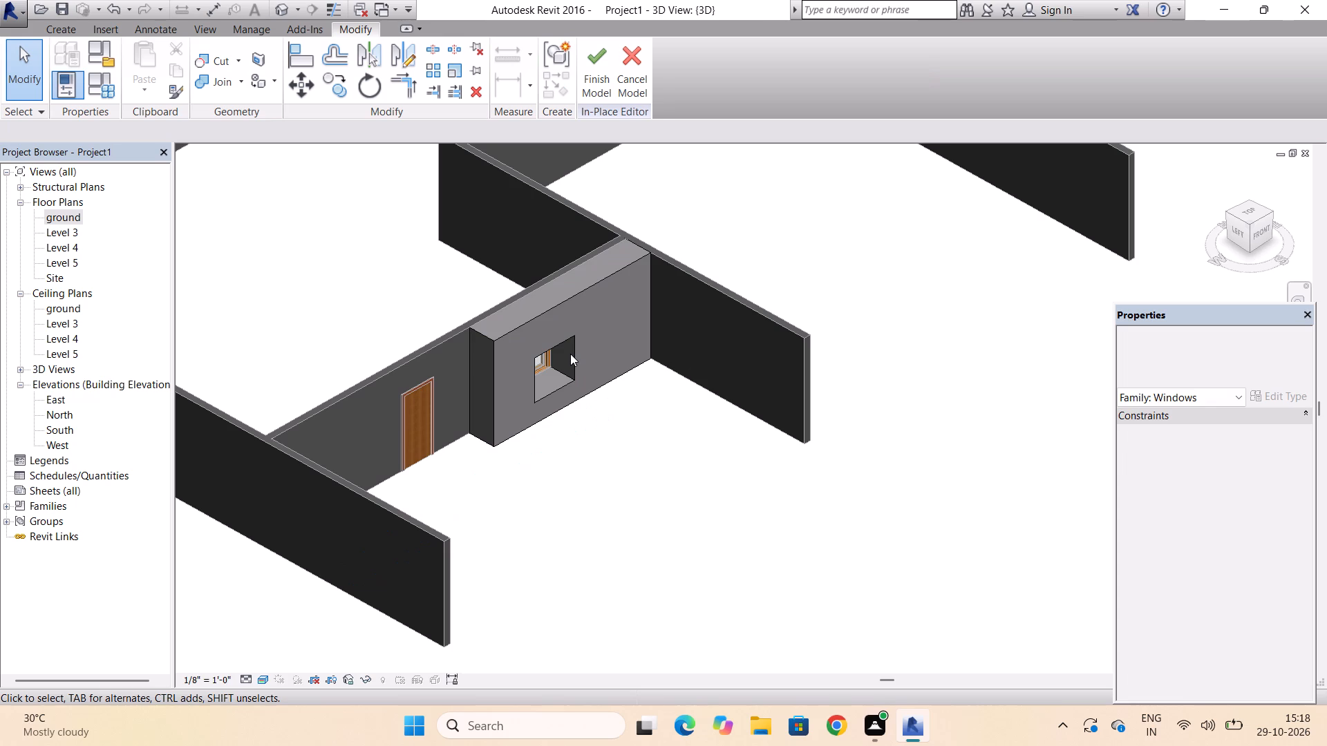
scroll(570, 354, "down", 3)
scroll(570, 416, "down", 4)
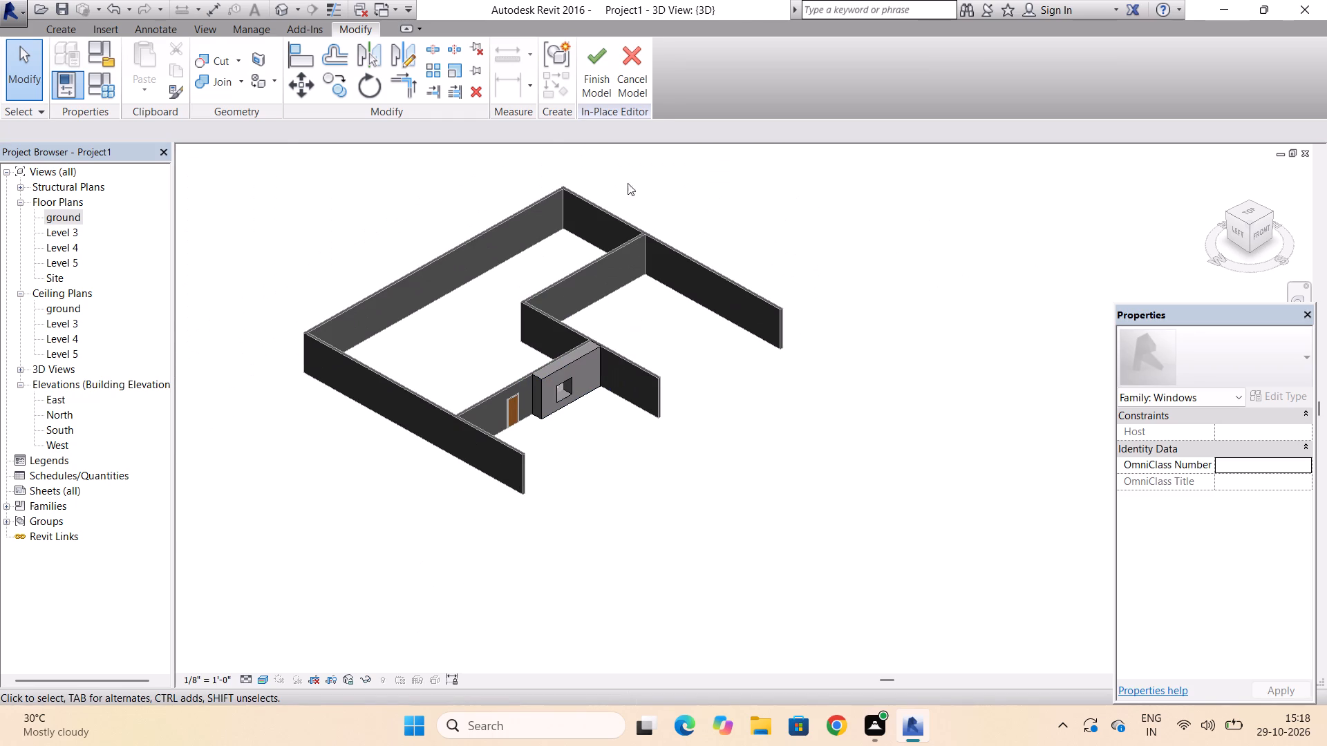
left_click(592, 88)
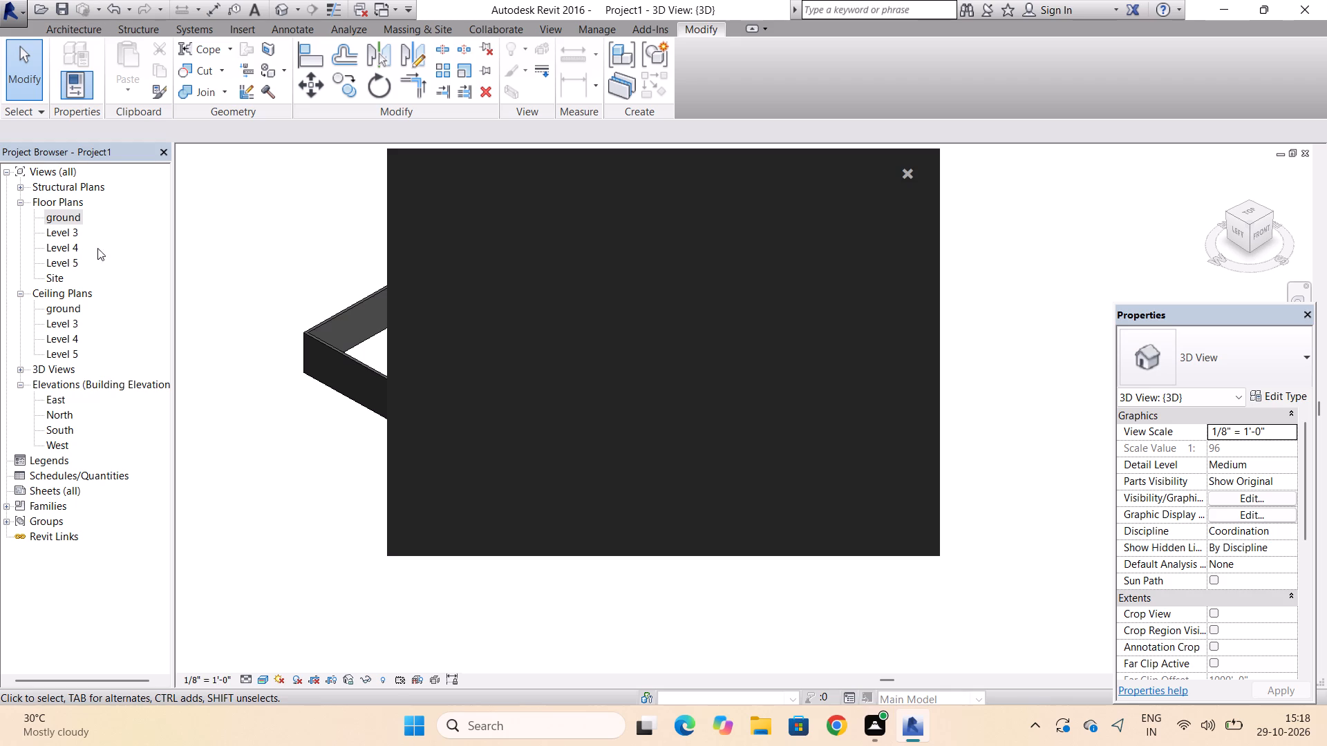
left_click(908, 174)
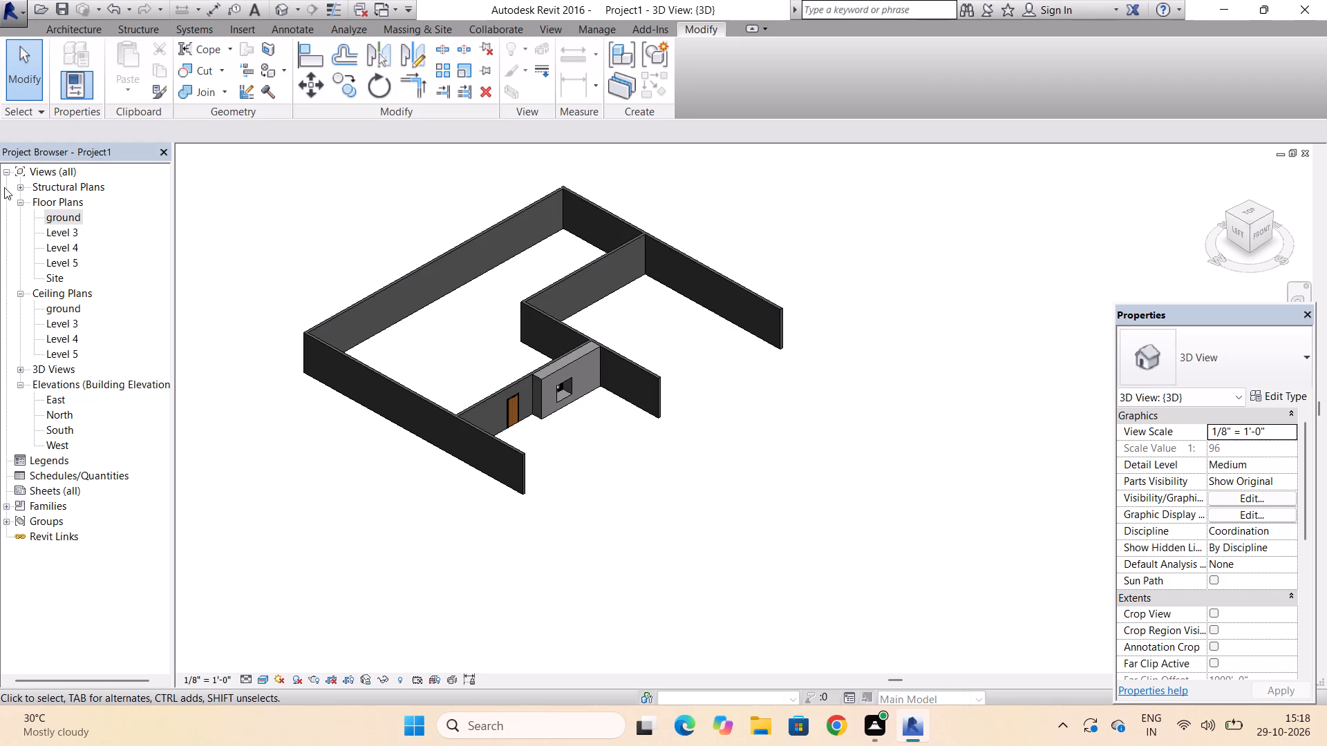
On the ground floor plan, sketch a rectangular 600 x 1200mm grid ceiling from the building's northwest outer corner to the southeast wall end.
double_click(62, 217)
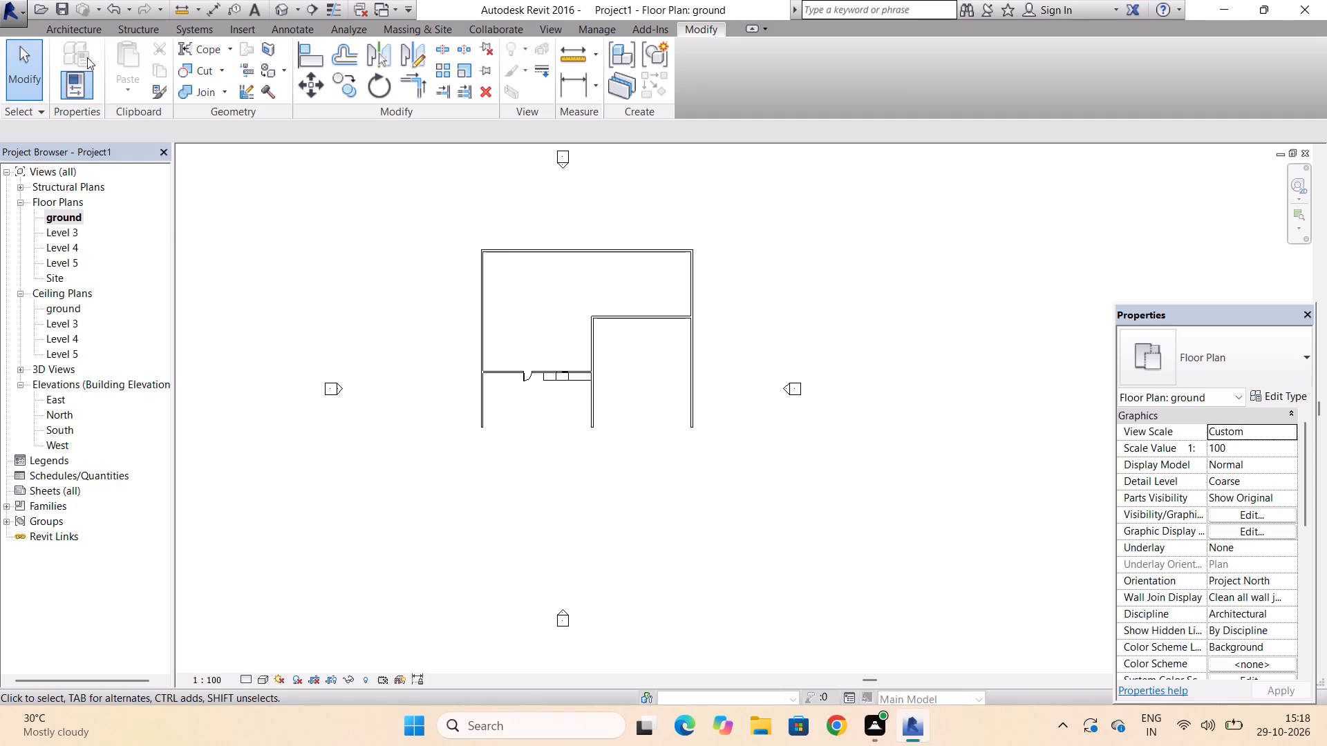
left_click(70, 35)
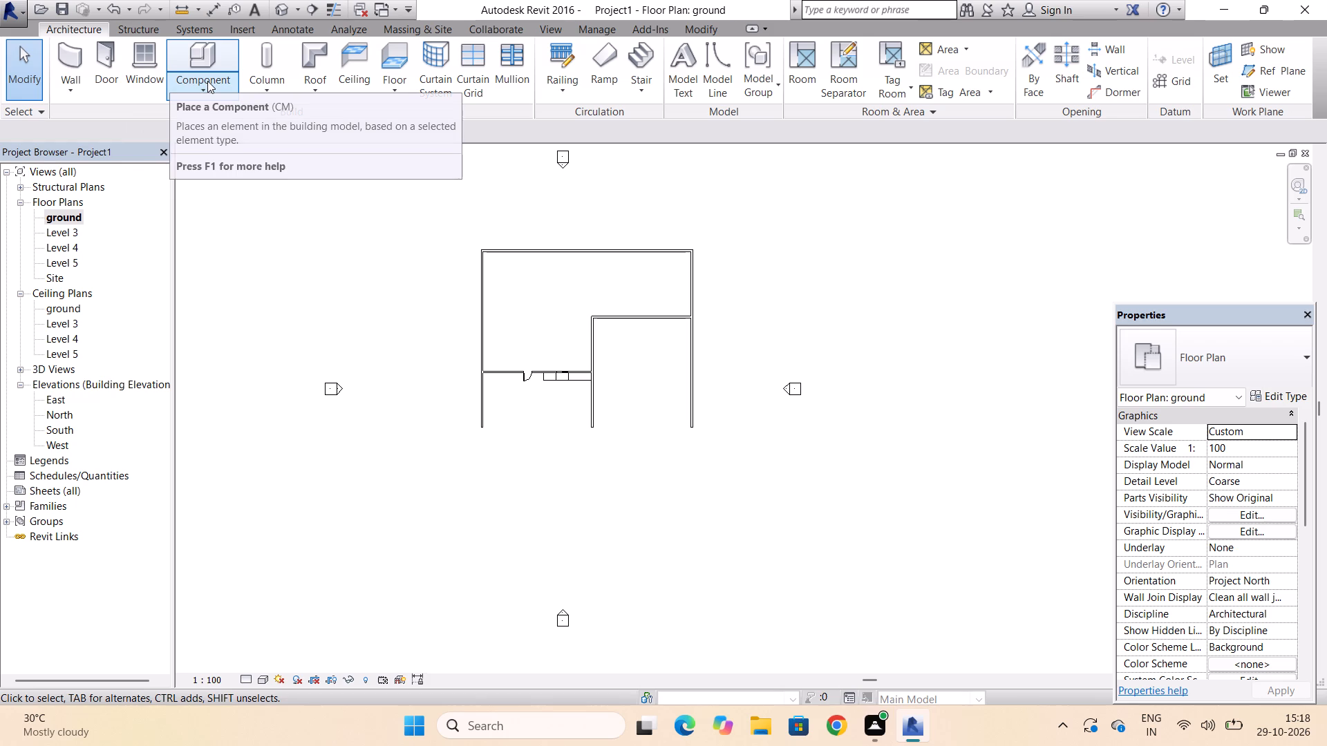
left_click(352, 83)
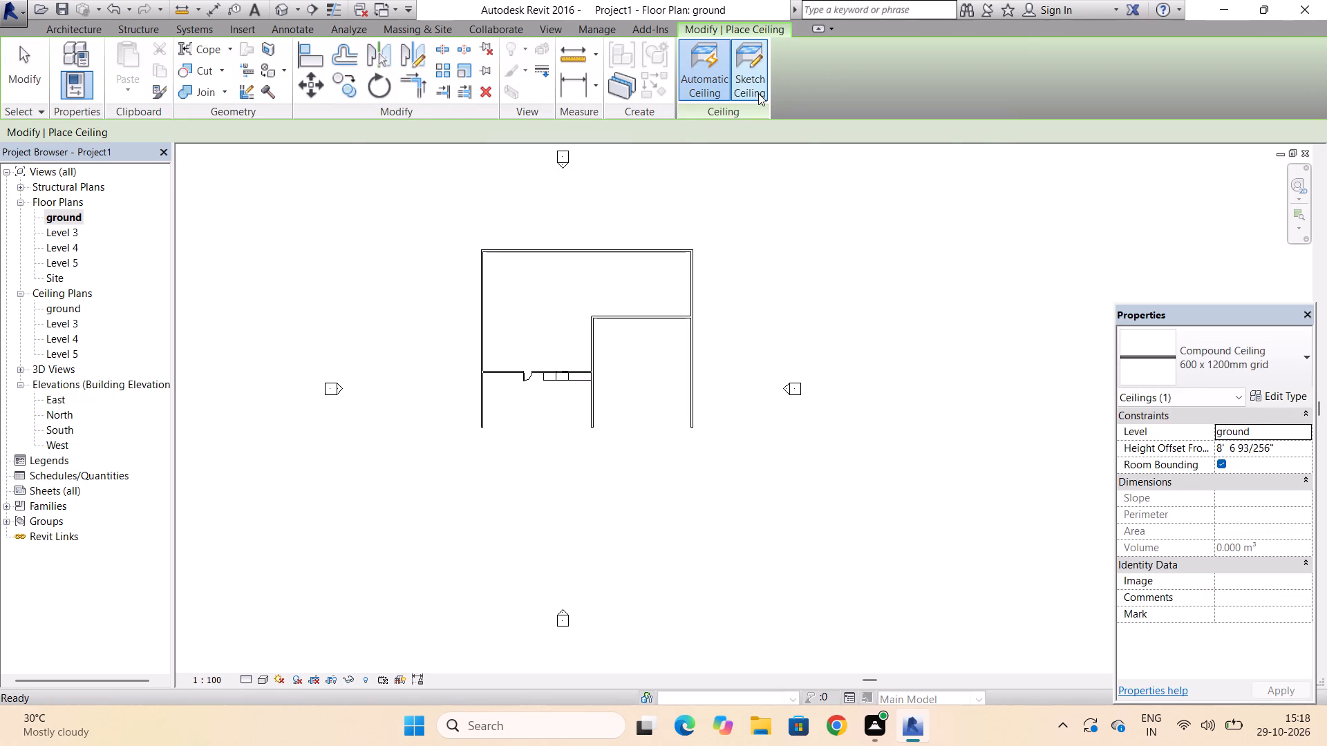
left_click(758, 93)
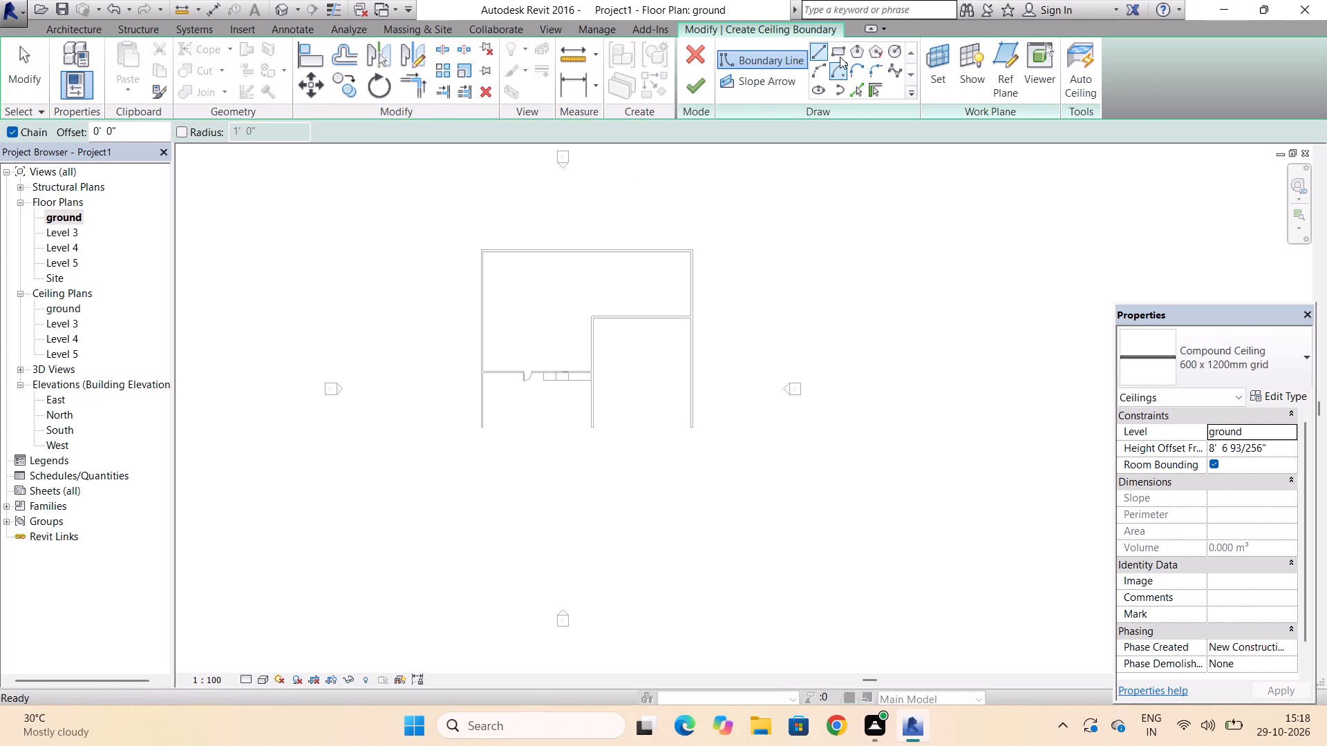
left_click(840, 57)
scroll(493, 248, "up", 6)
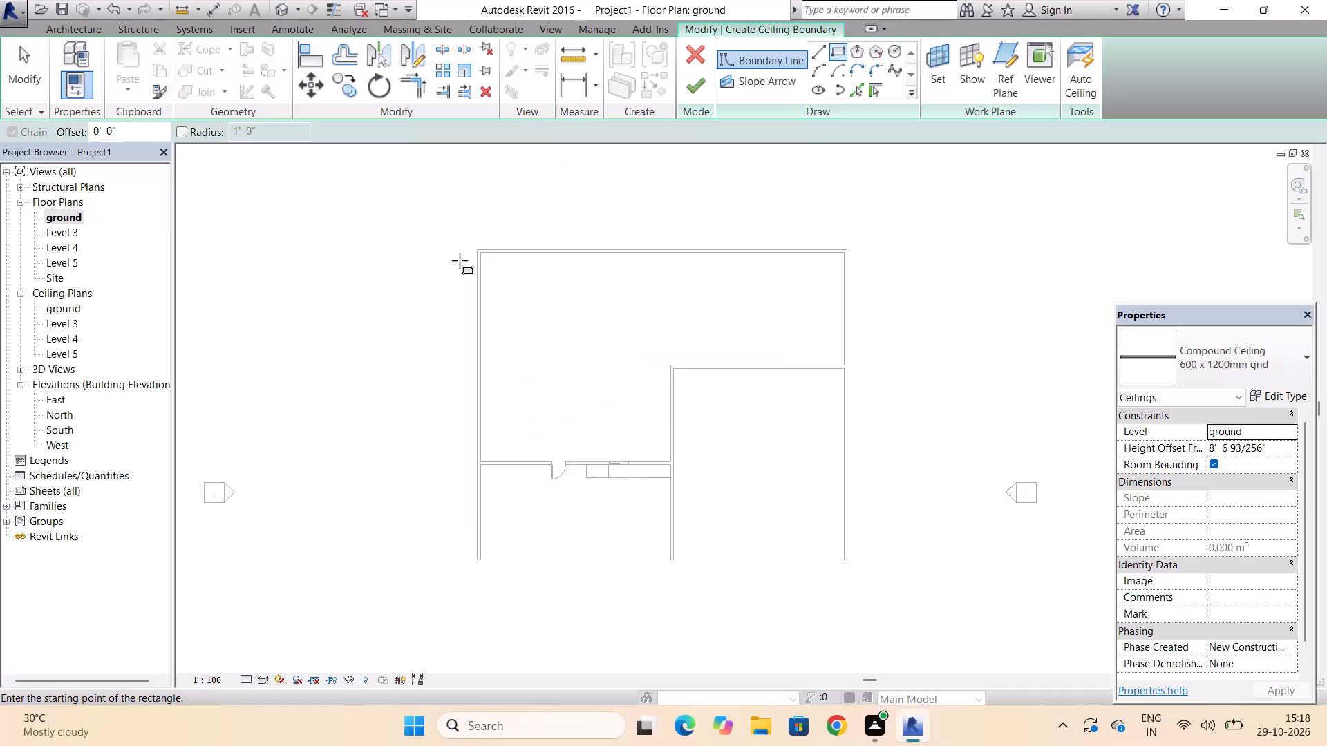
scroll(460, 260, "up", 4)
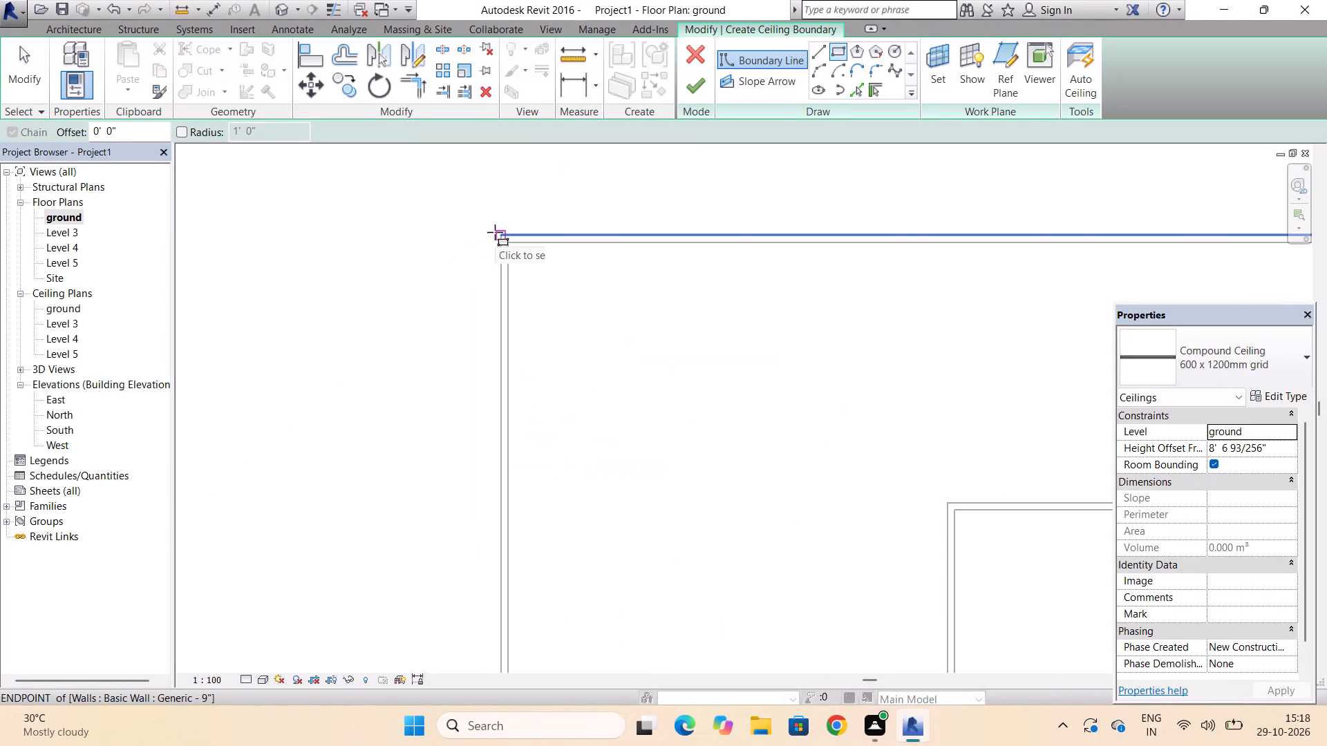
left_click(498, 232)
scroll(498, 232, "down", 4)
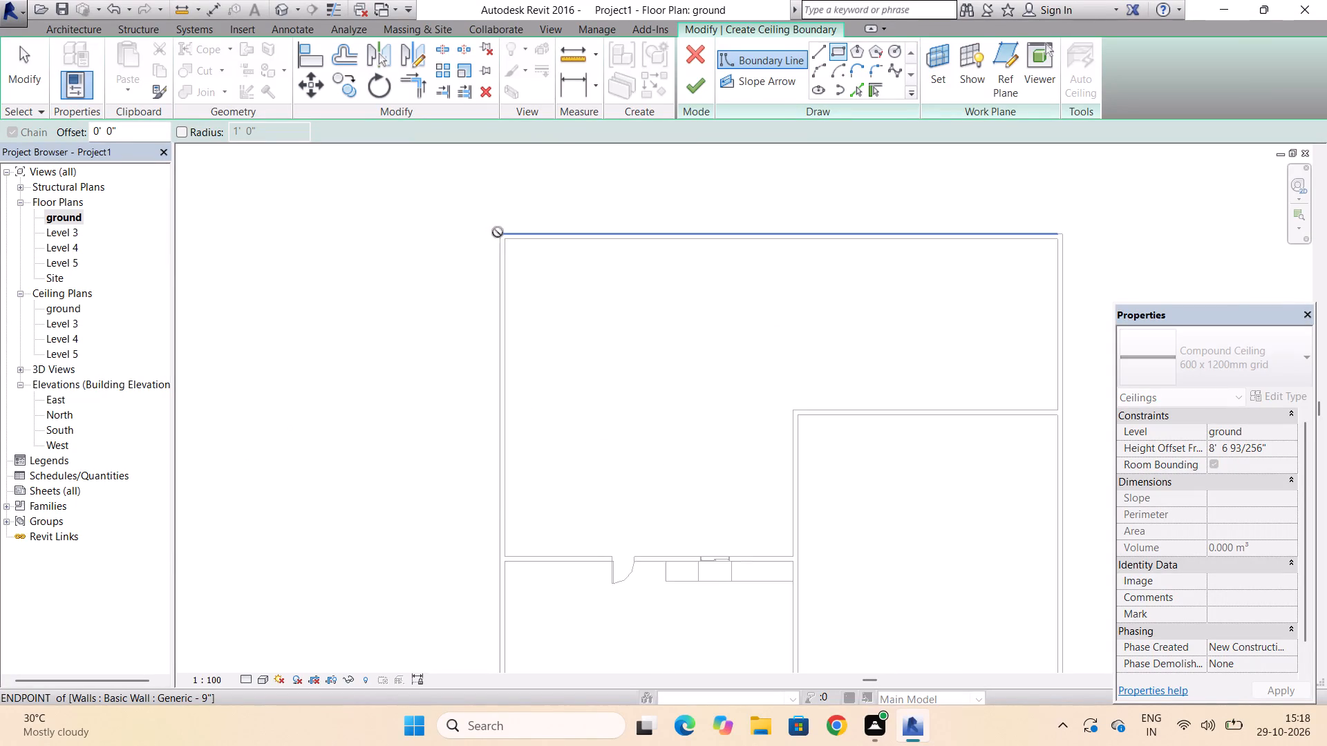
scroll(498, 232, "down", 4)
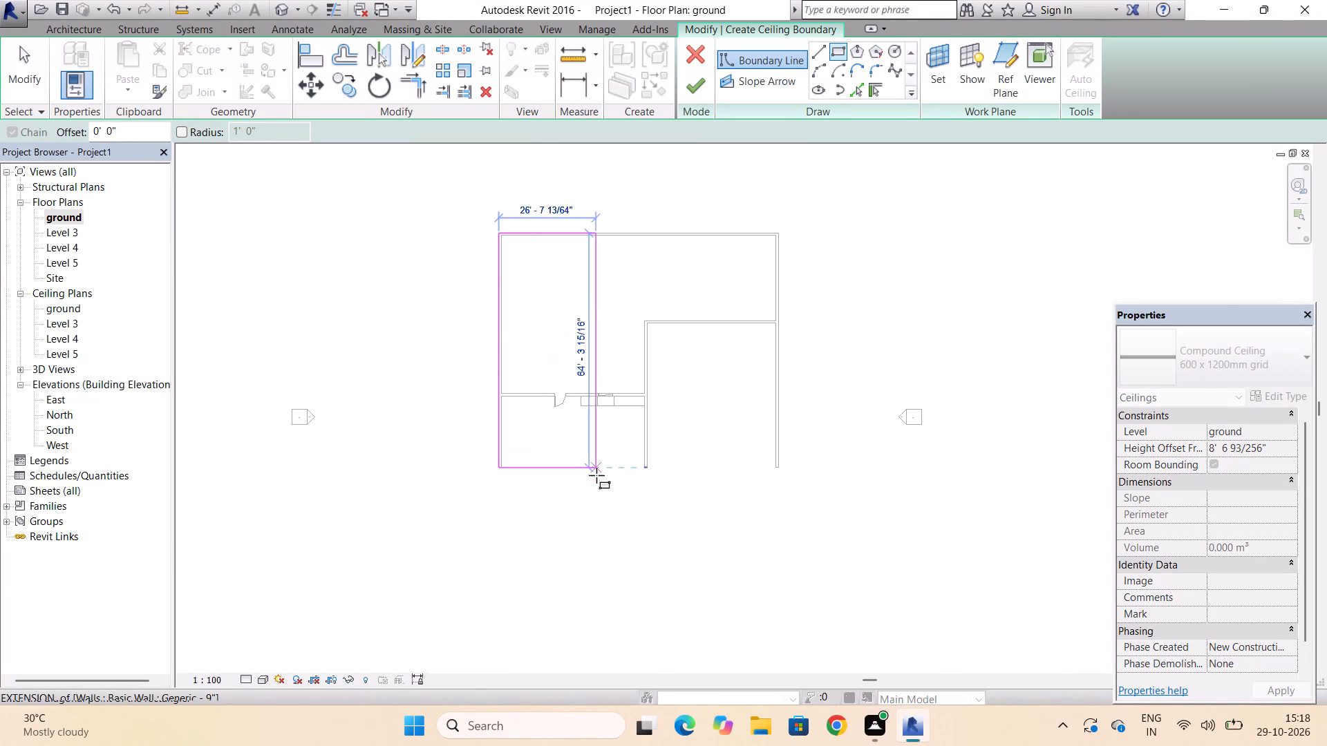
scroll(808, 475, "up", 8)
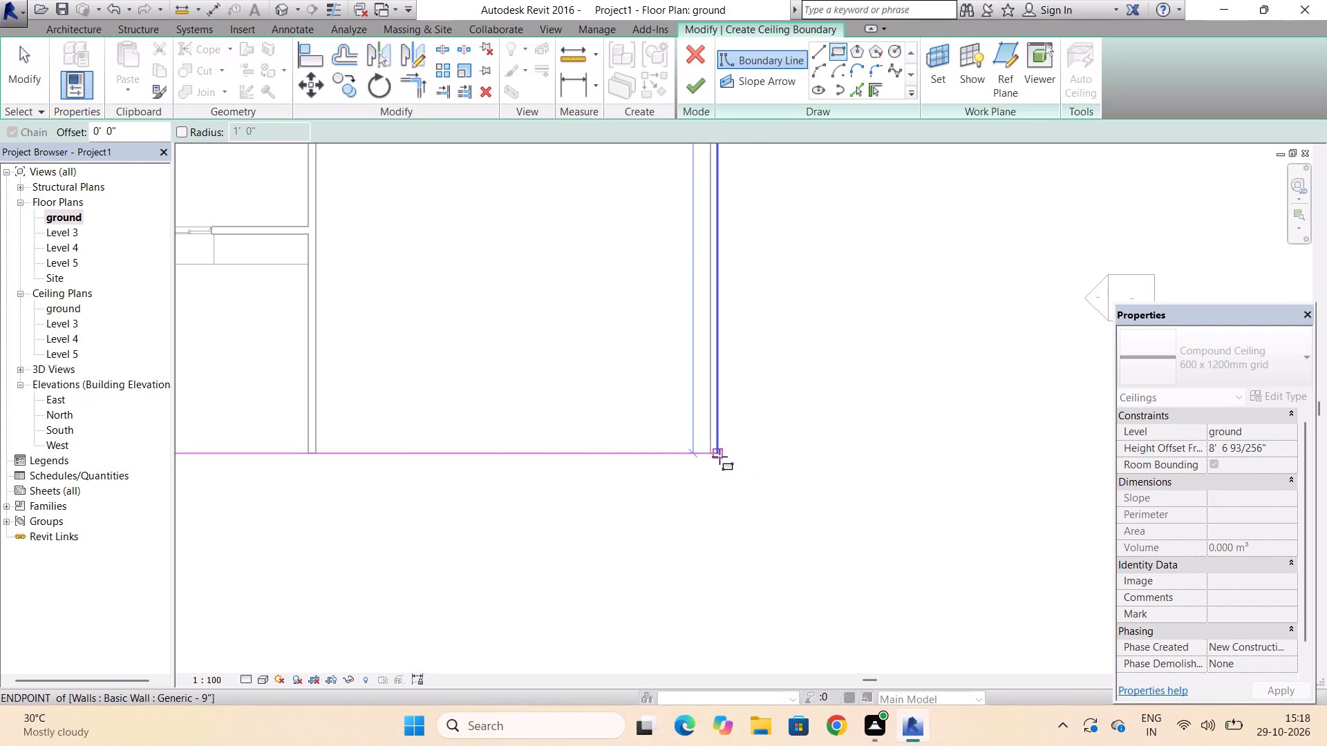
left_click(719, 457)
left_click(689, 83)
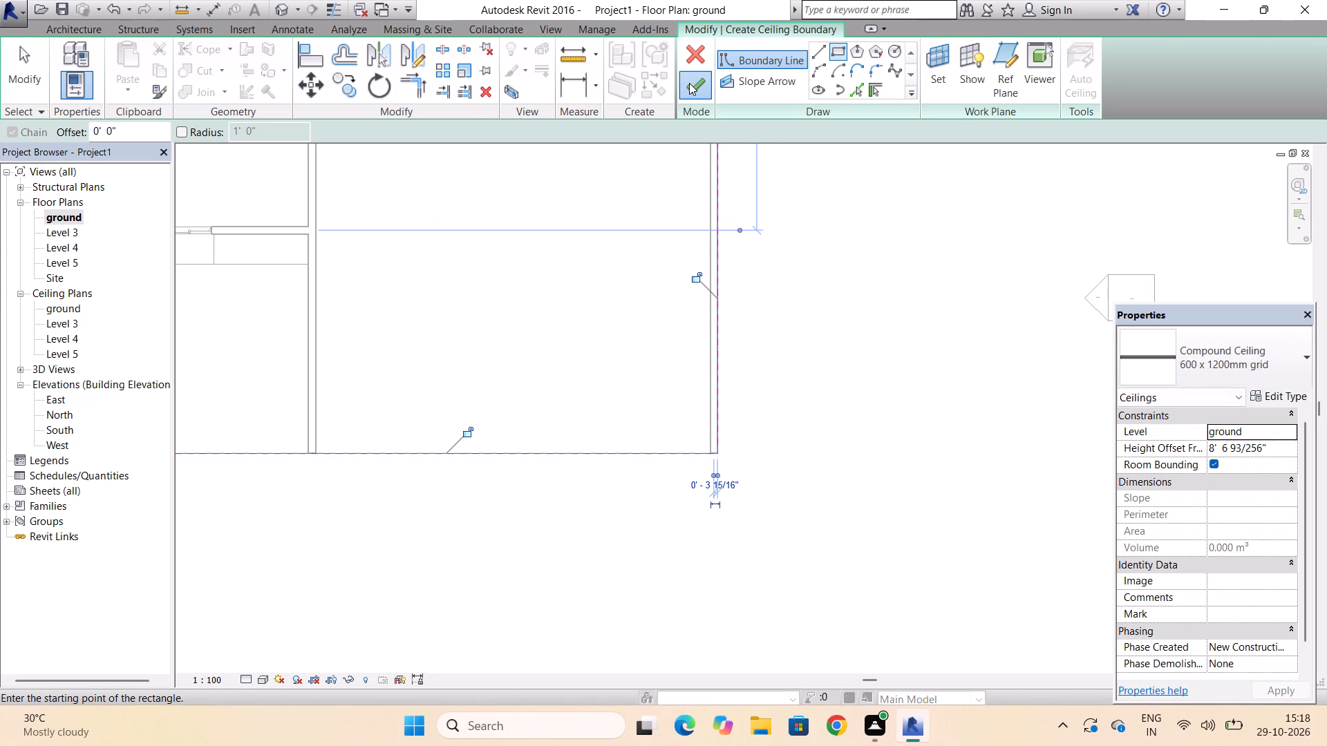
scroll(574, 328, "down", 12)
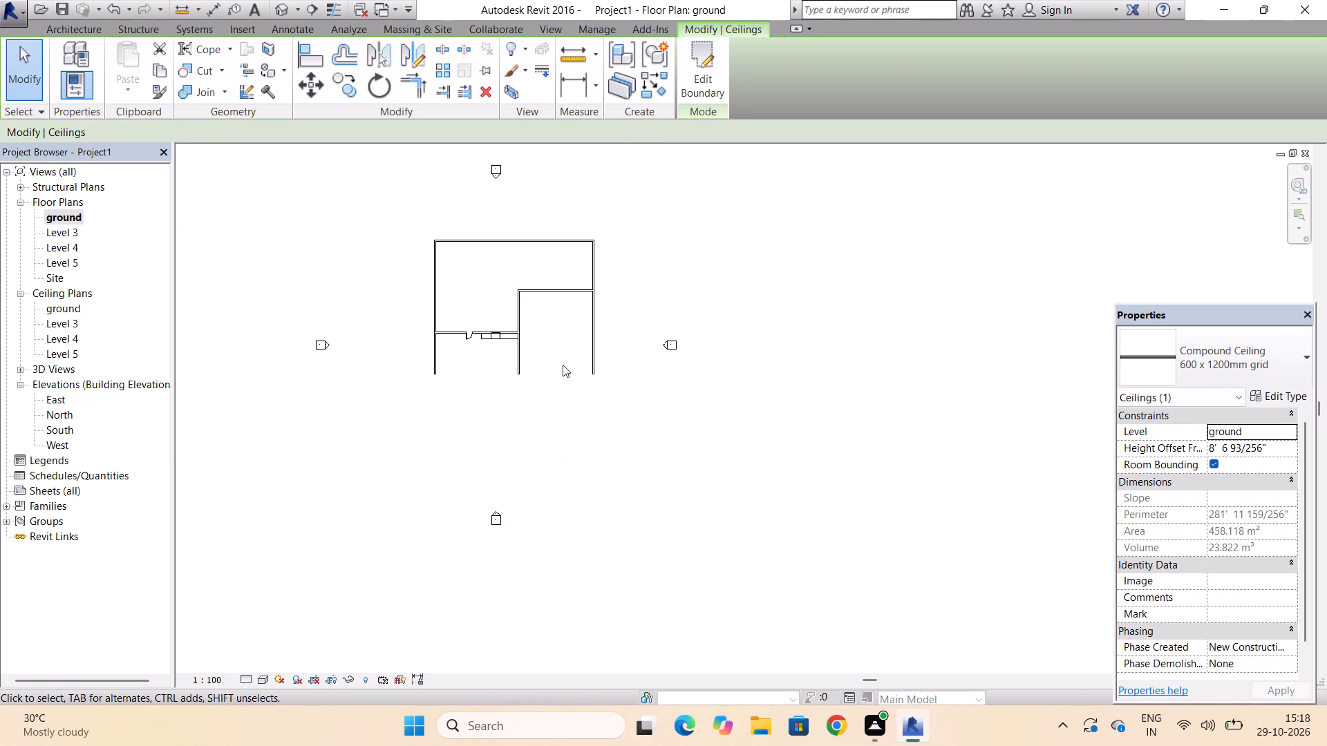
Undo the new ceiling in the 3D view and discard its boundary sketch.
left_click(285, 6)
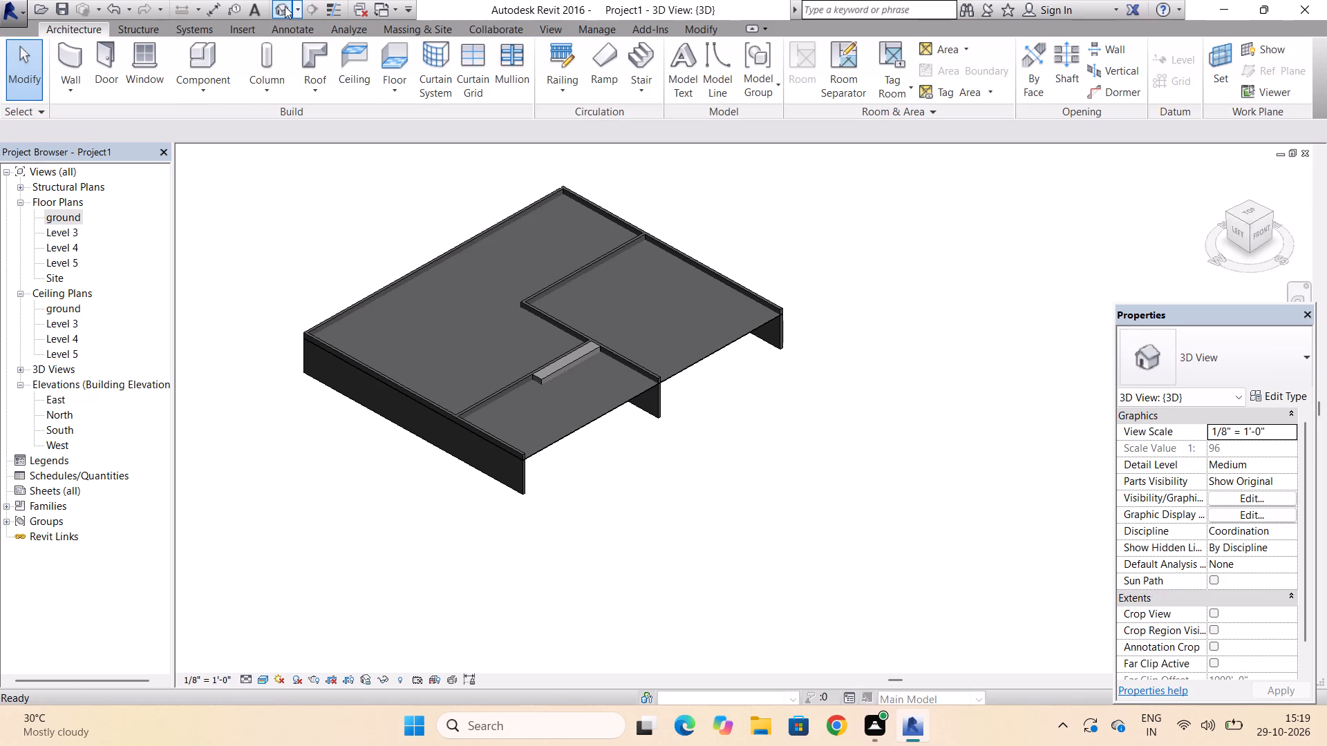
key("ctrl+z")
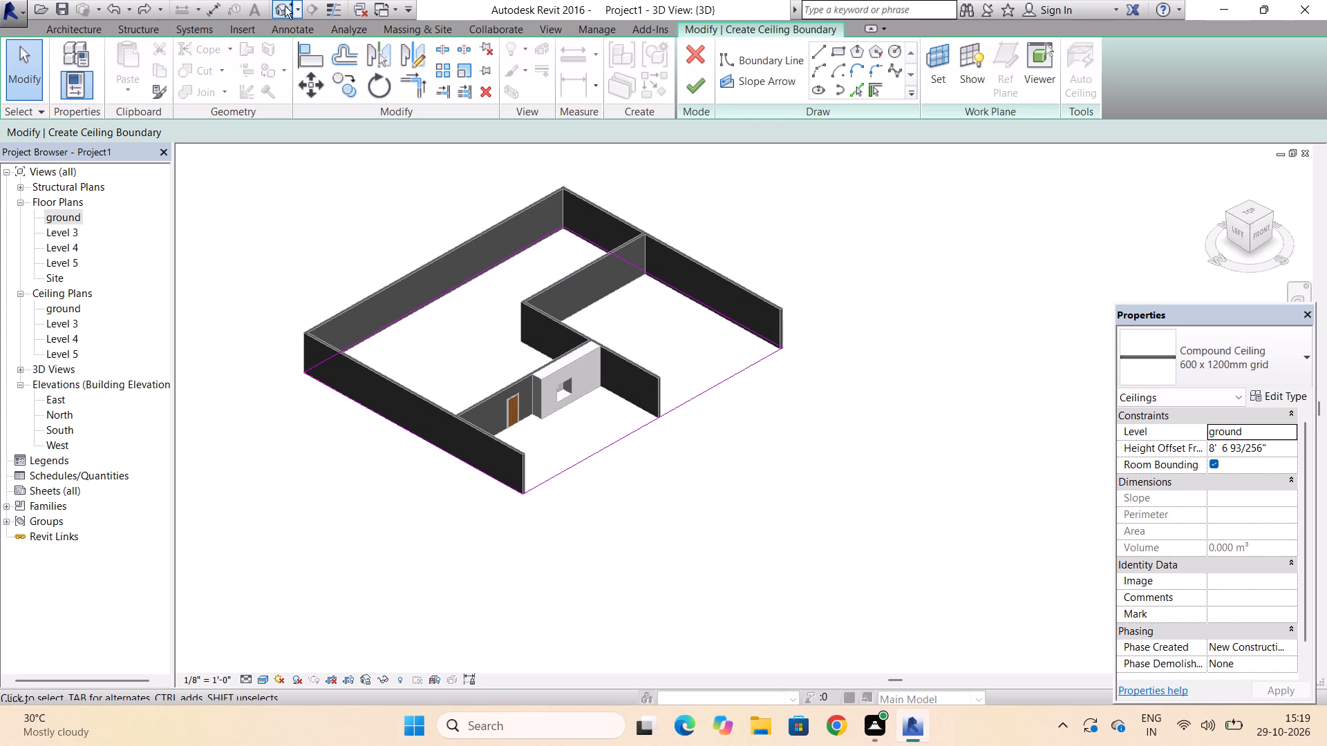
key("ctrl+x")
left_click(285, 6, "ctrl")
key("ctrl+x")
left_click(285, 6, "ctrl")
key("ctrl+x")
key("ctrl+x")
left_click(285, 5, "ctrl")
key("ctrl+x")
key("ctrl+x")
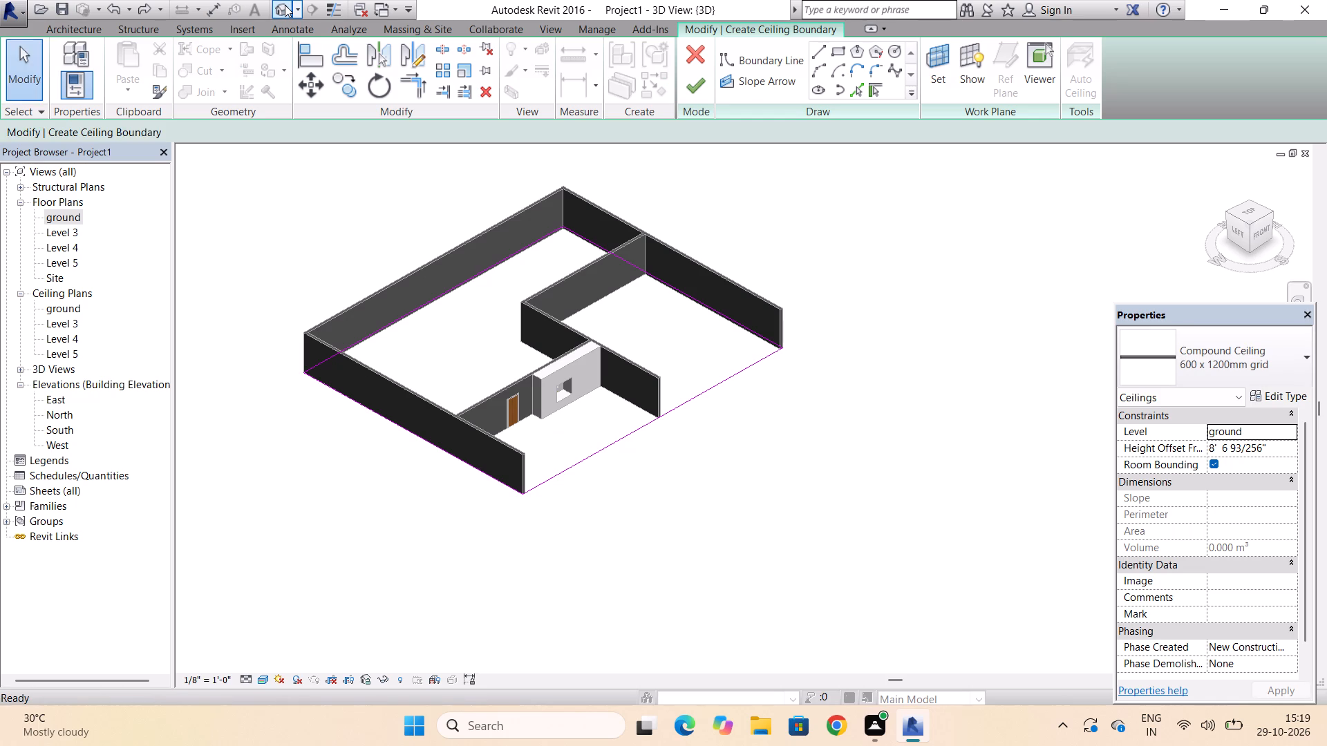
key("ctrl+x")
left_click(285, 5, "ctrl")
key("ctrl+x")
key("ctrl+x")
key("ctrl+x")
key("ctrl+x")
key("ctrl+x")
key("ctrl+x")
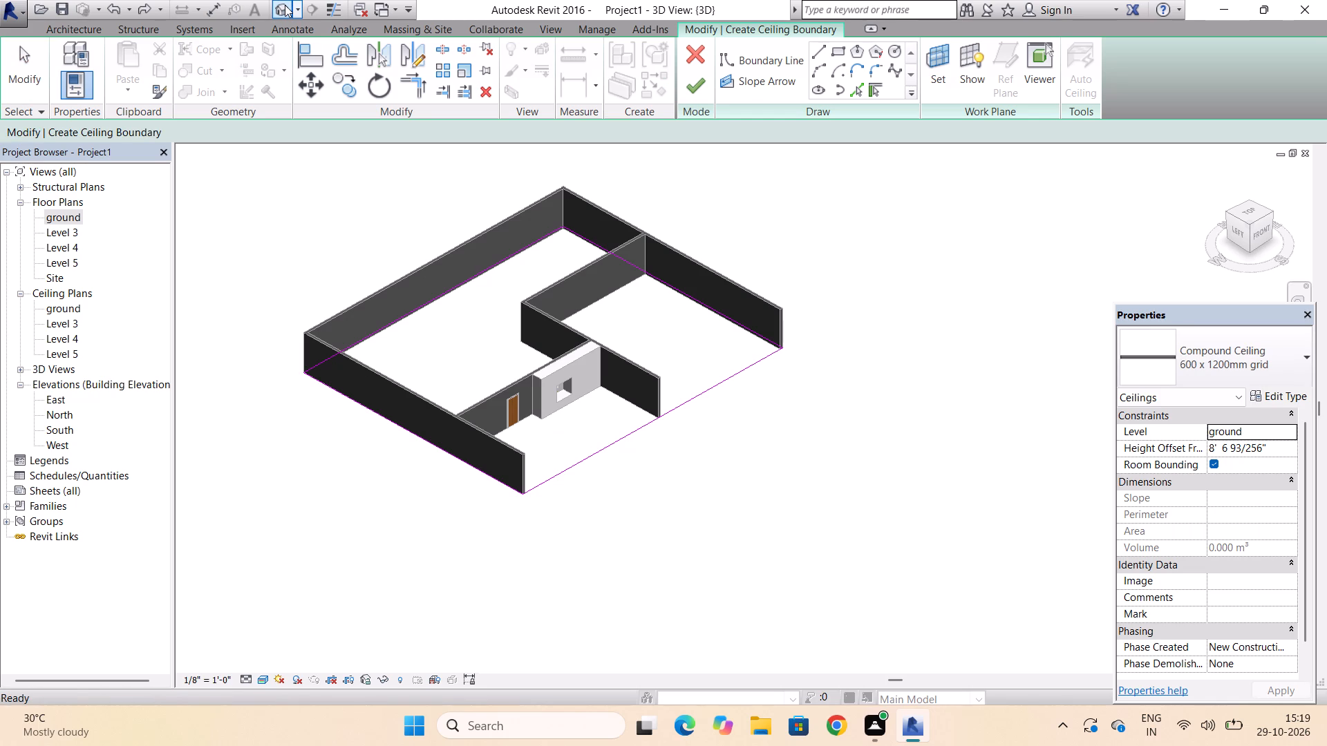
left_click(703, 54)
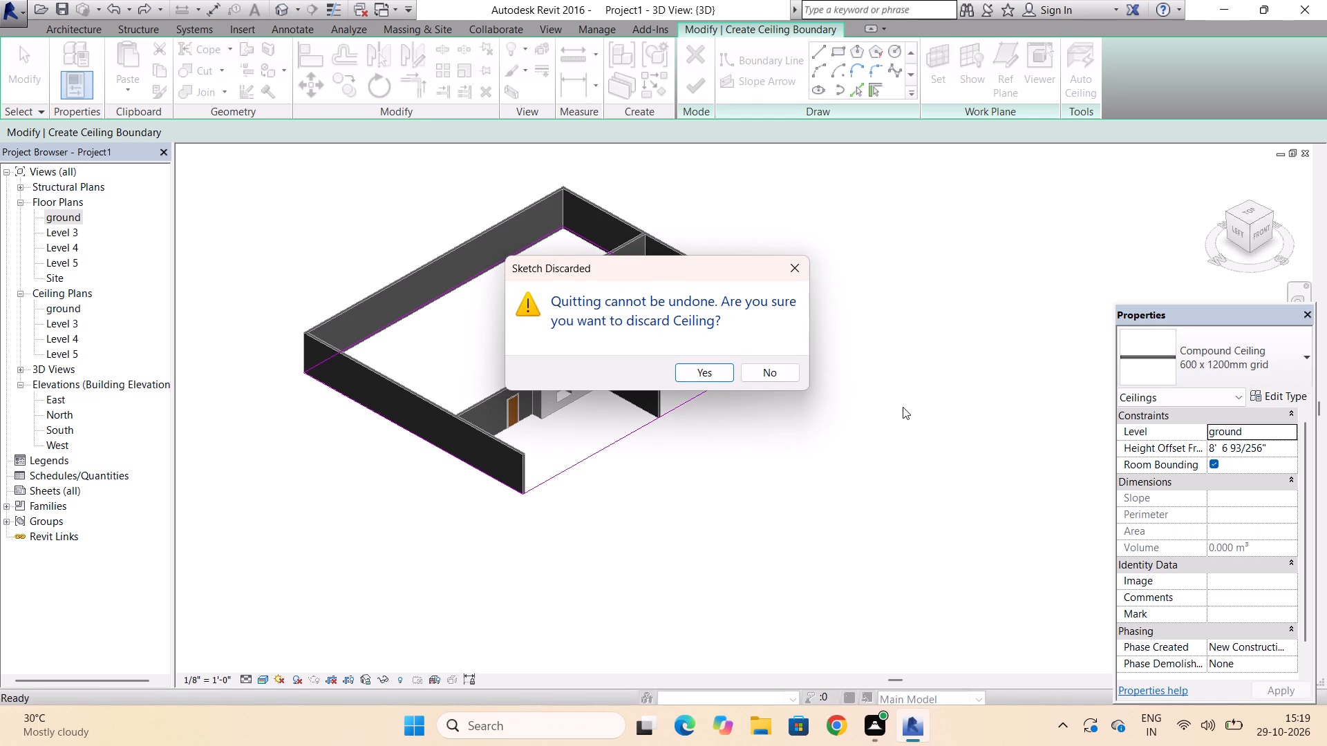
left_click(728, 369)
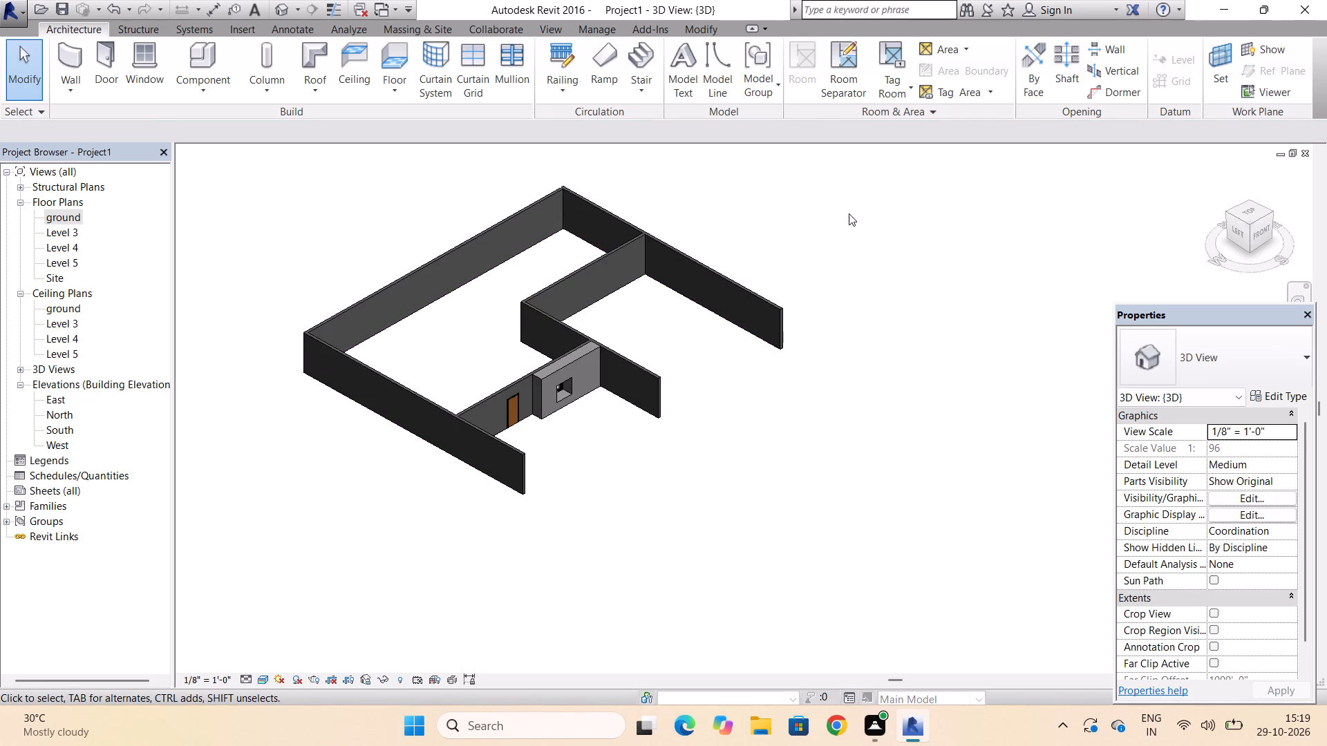
Start a Generic Floor - 400mm on the ground floor plan and pick the outer edges of the north, west and east walls as boundary.
left_click(382, 92)
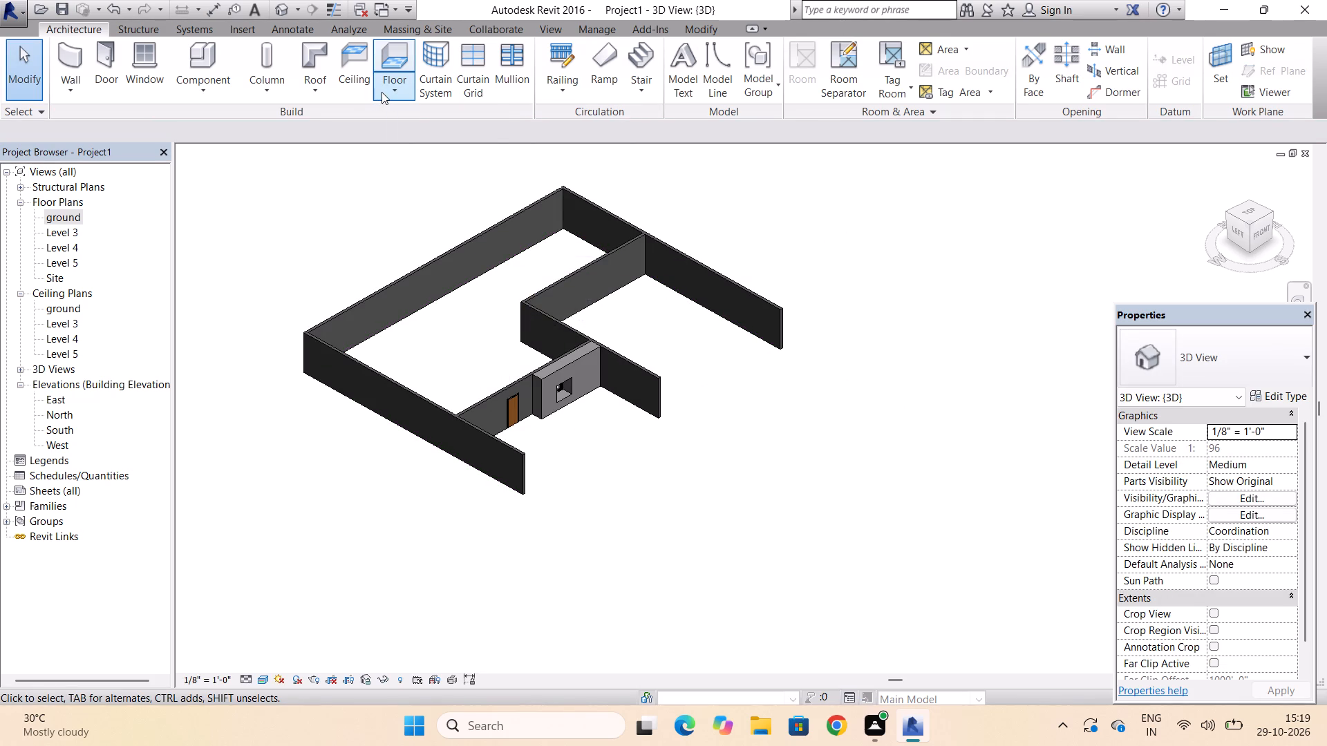
left_click(399, 78)
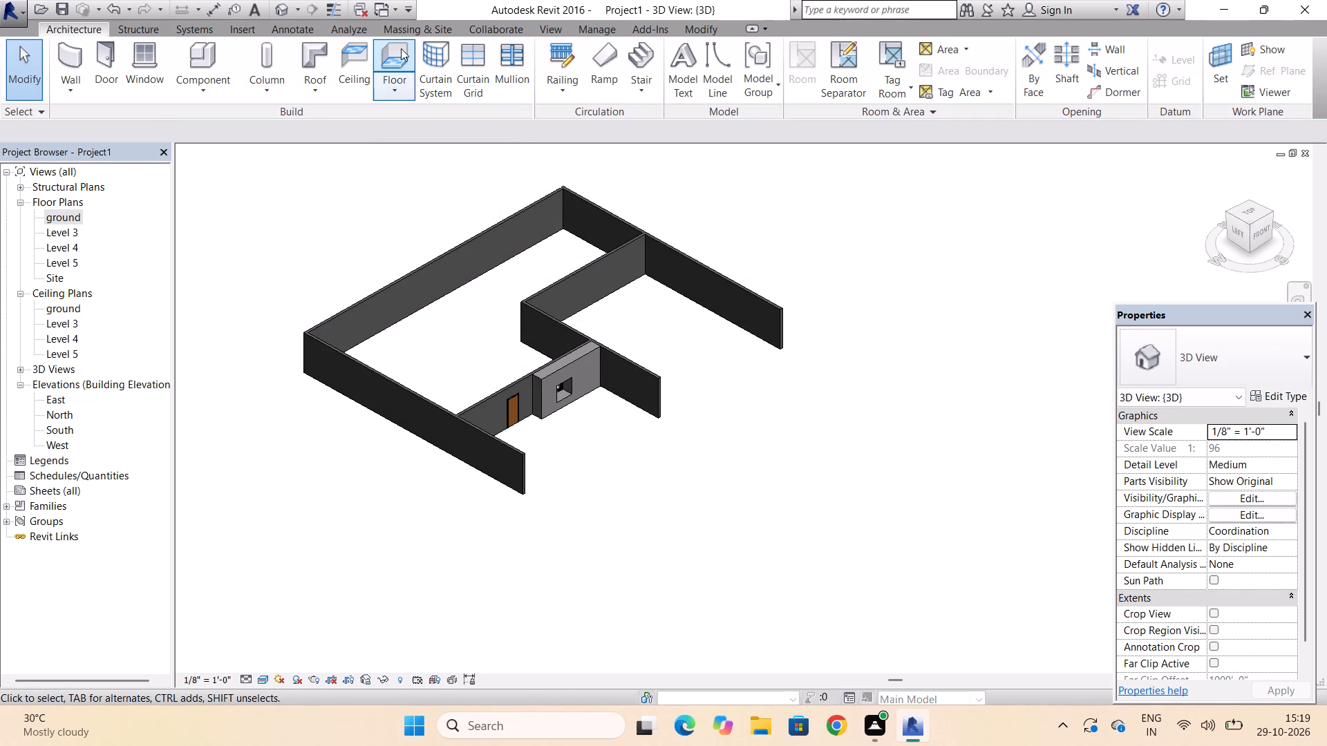
left_click(401, 48)
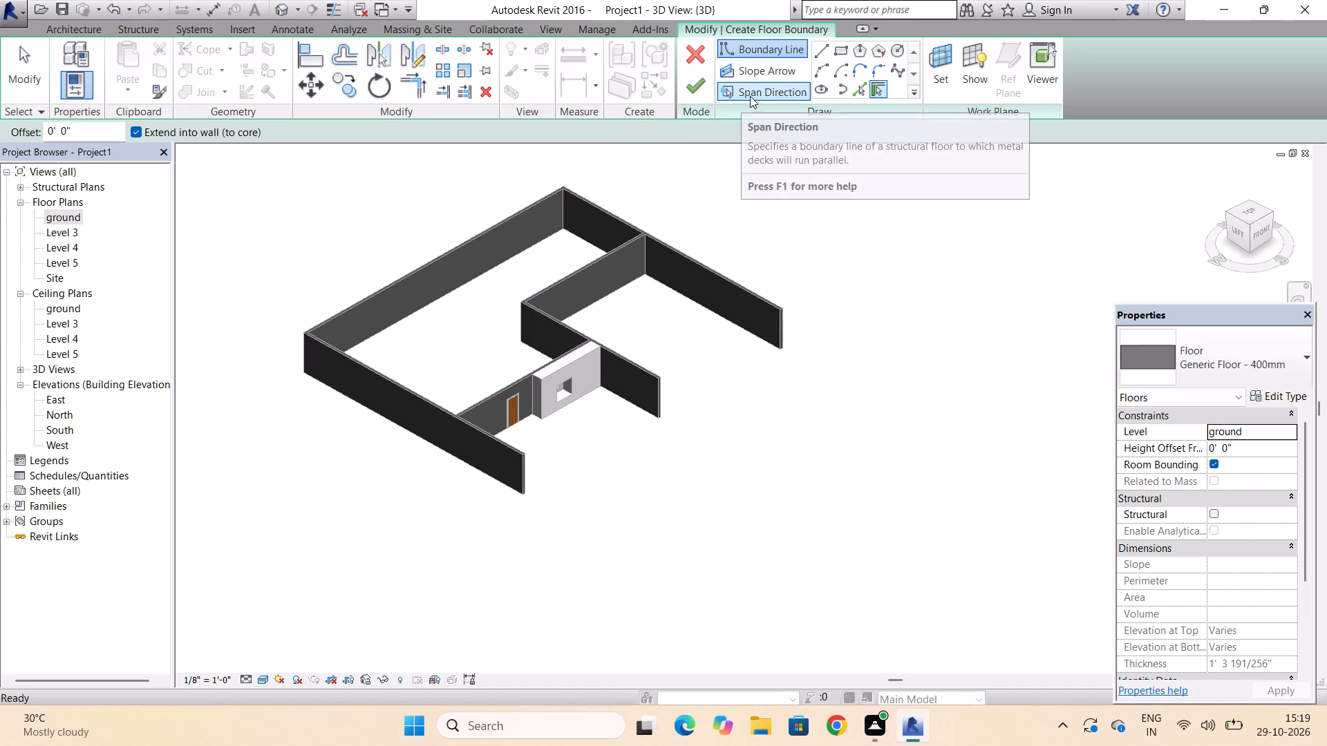
left_click(75, 217)
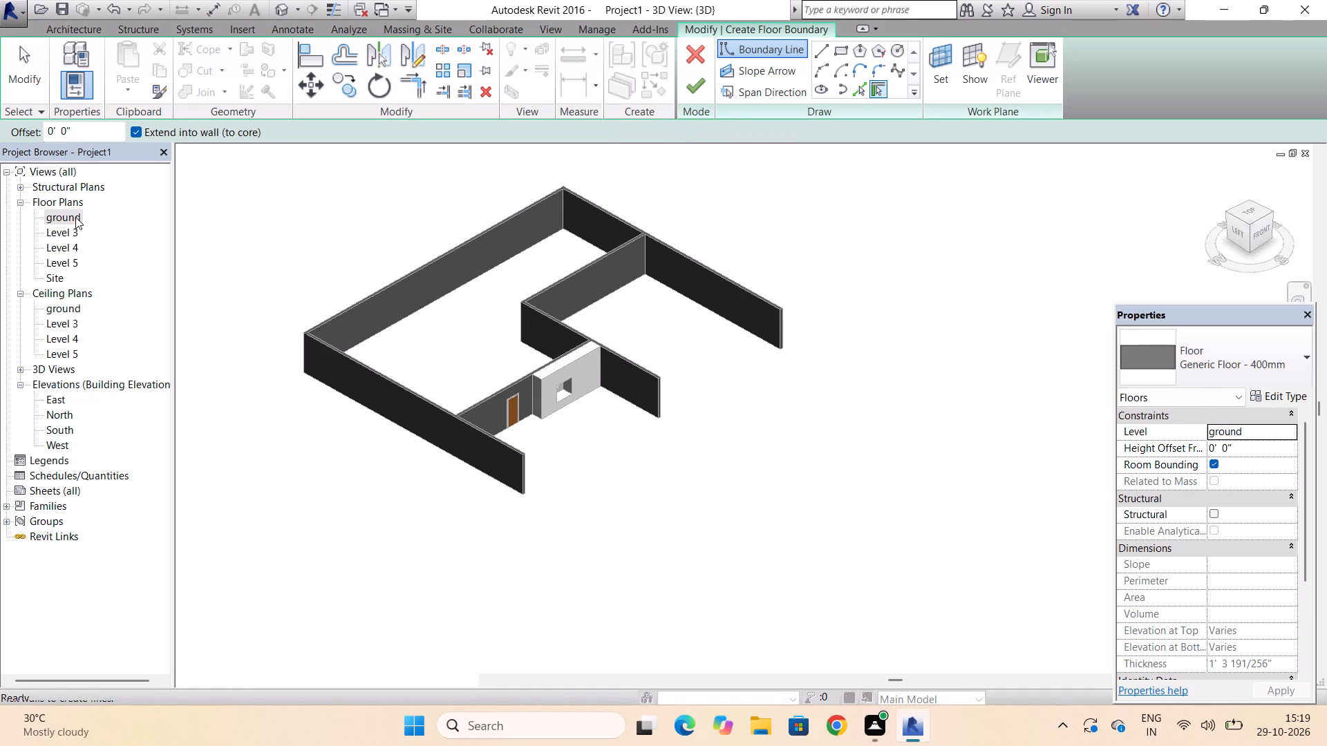
double_click(75, 217)
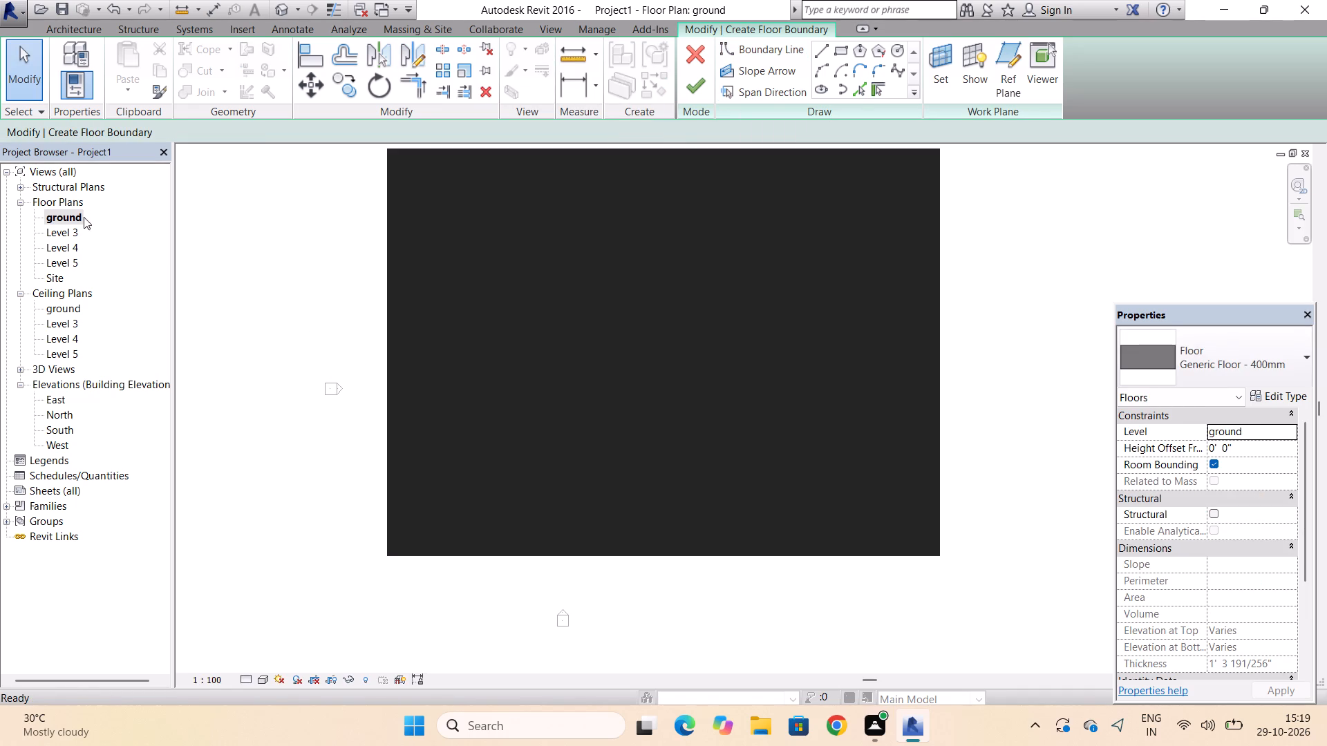
left_click(901, 175)
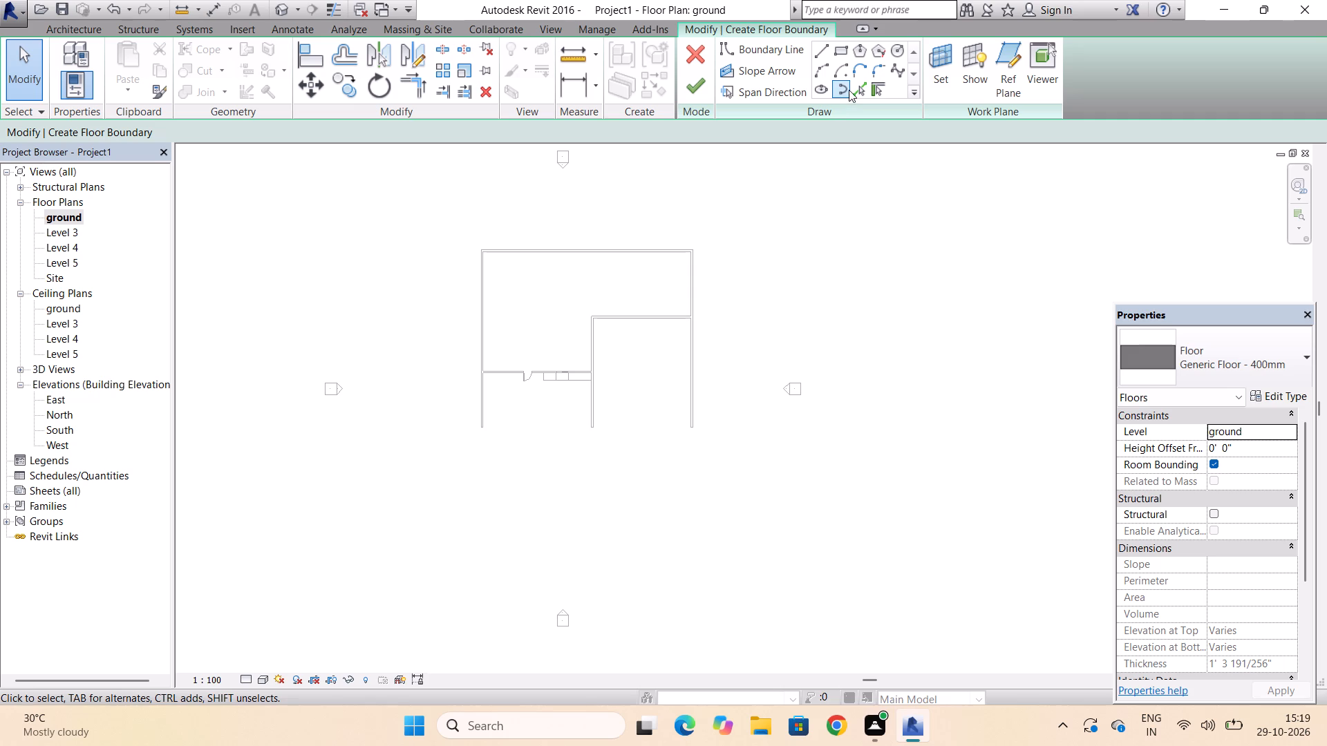
left_click(853, 88)
scroll(575, 258, "up", 3)
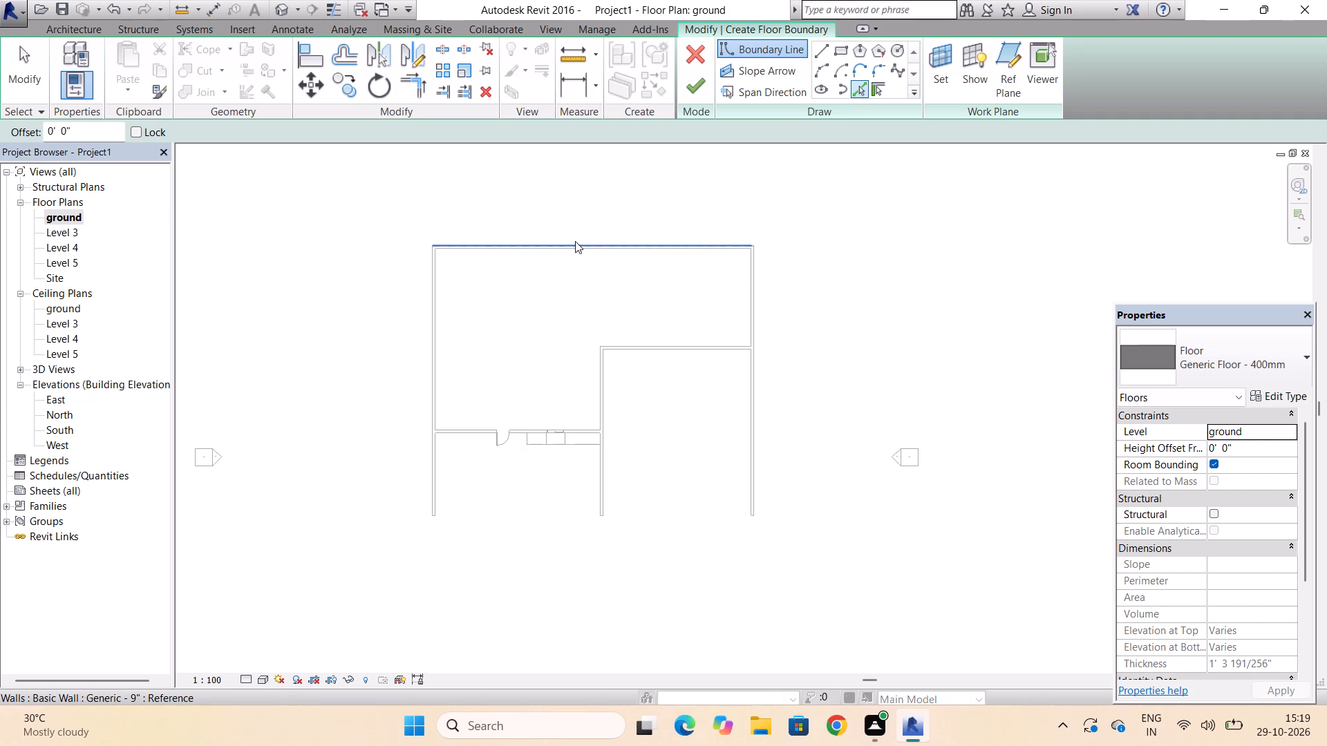
left_click(575, 241)
left_click(428, 317)
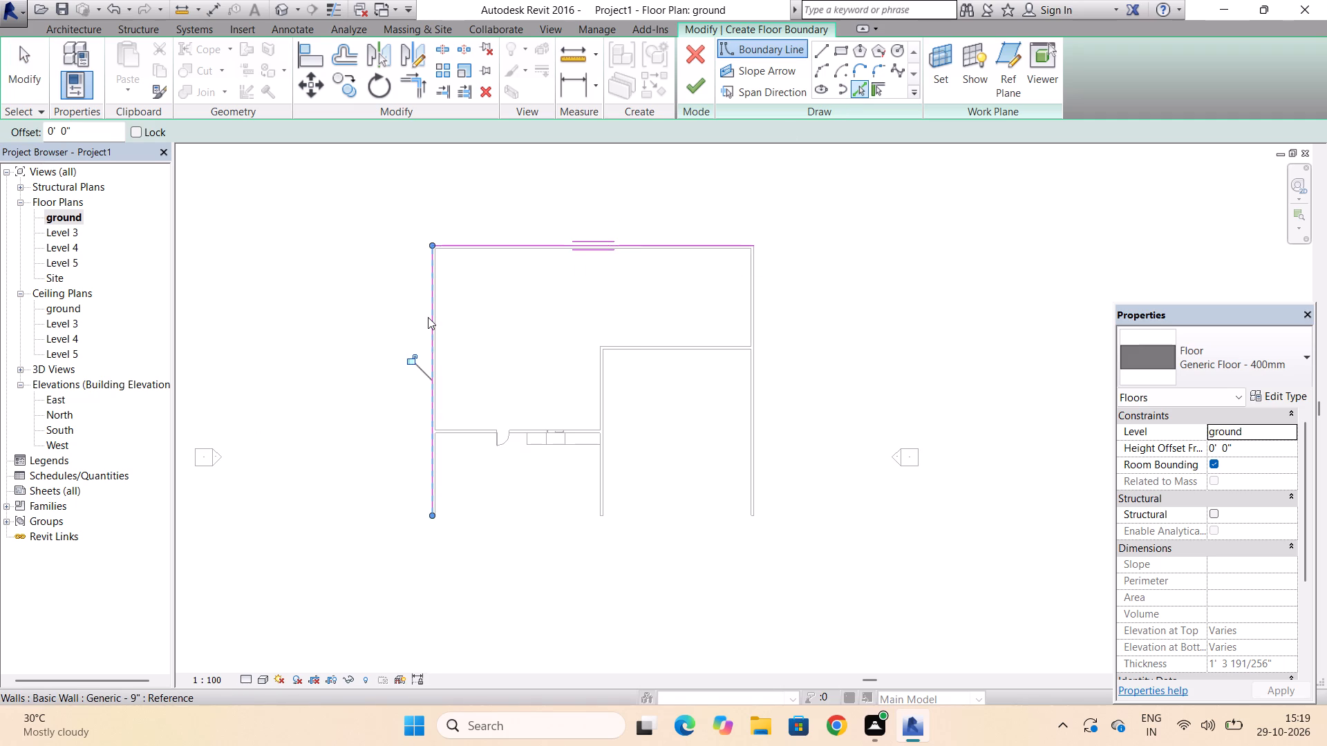
scroll(428, 317, "down", 1)
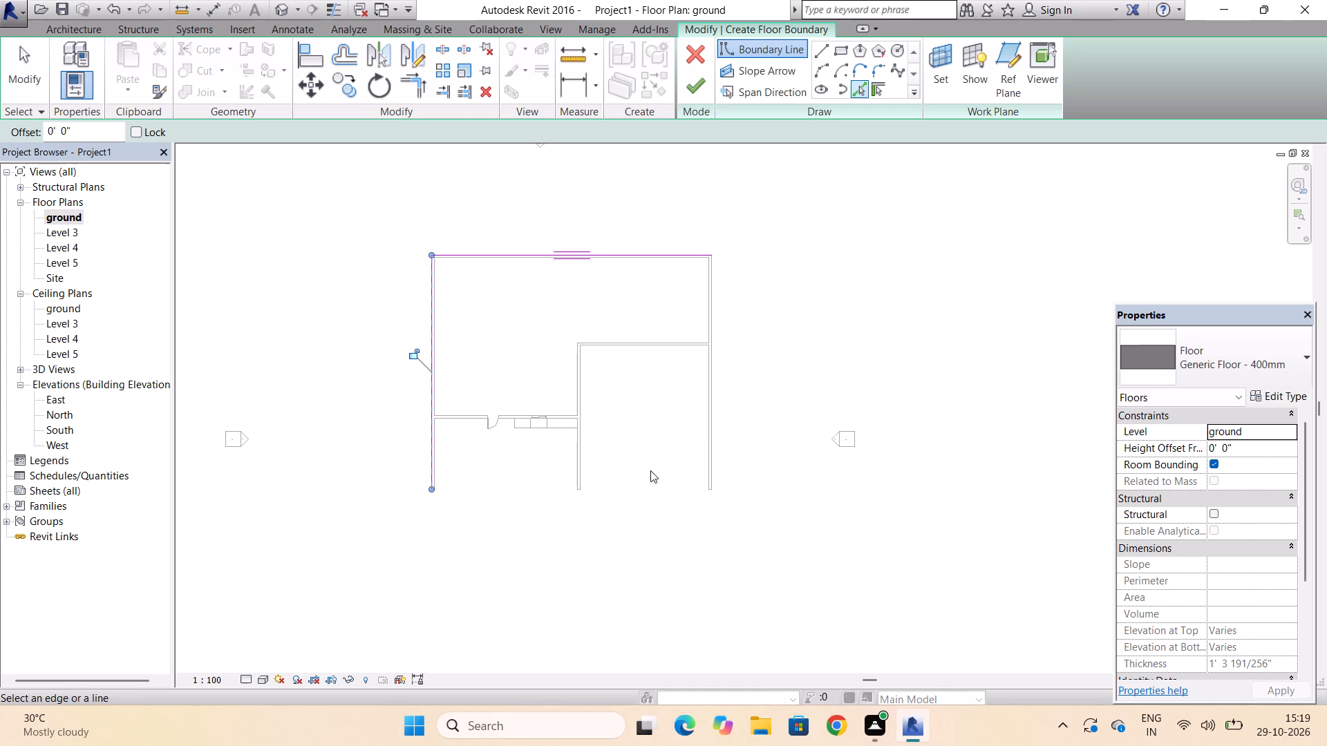
left_click(715, 409)
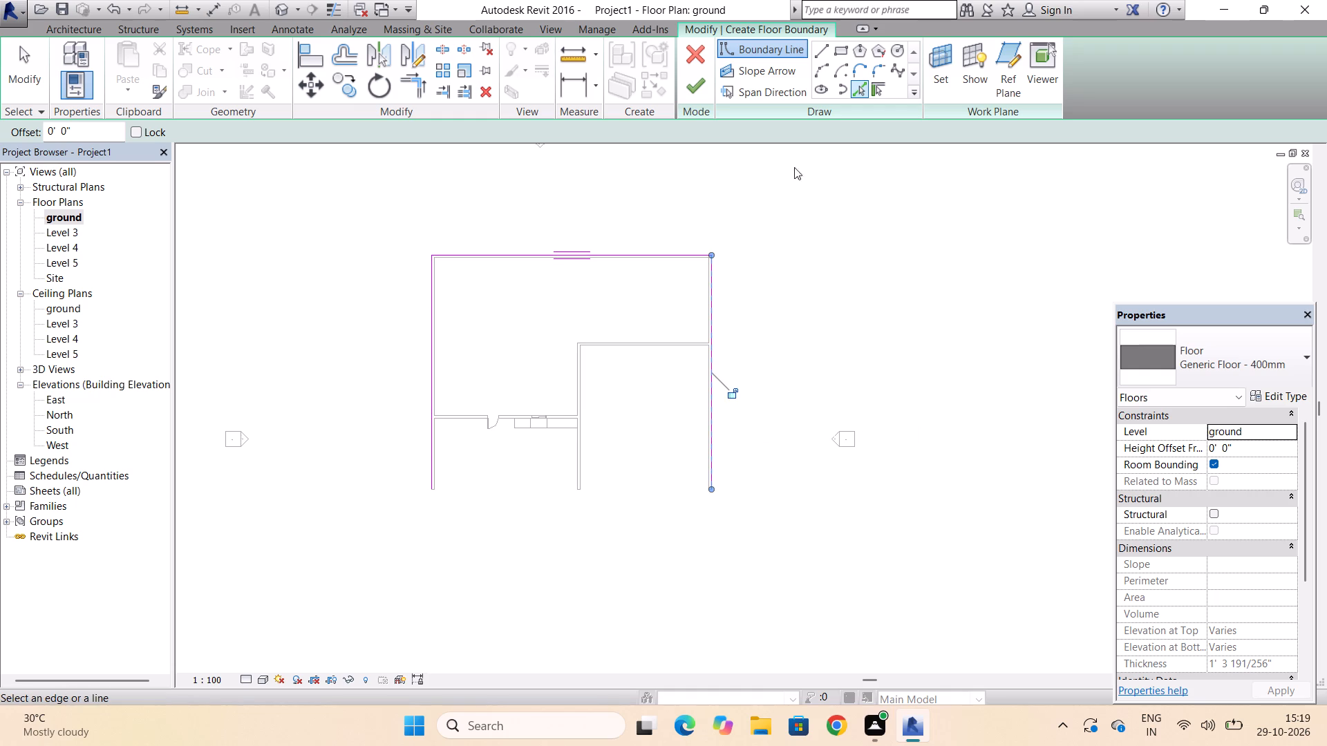
Close the floor boundary with a straight line between the south ends of the west and east walls, finish the floor and view it in 3D.
left_click(824, 55)
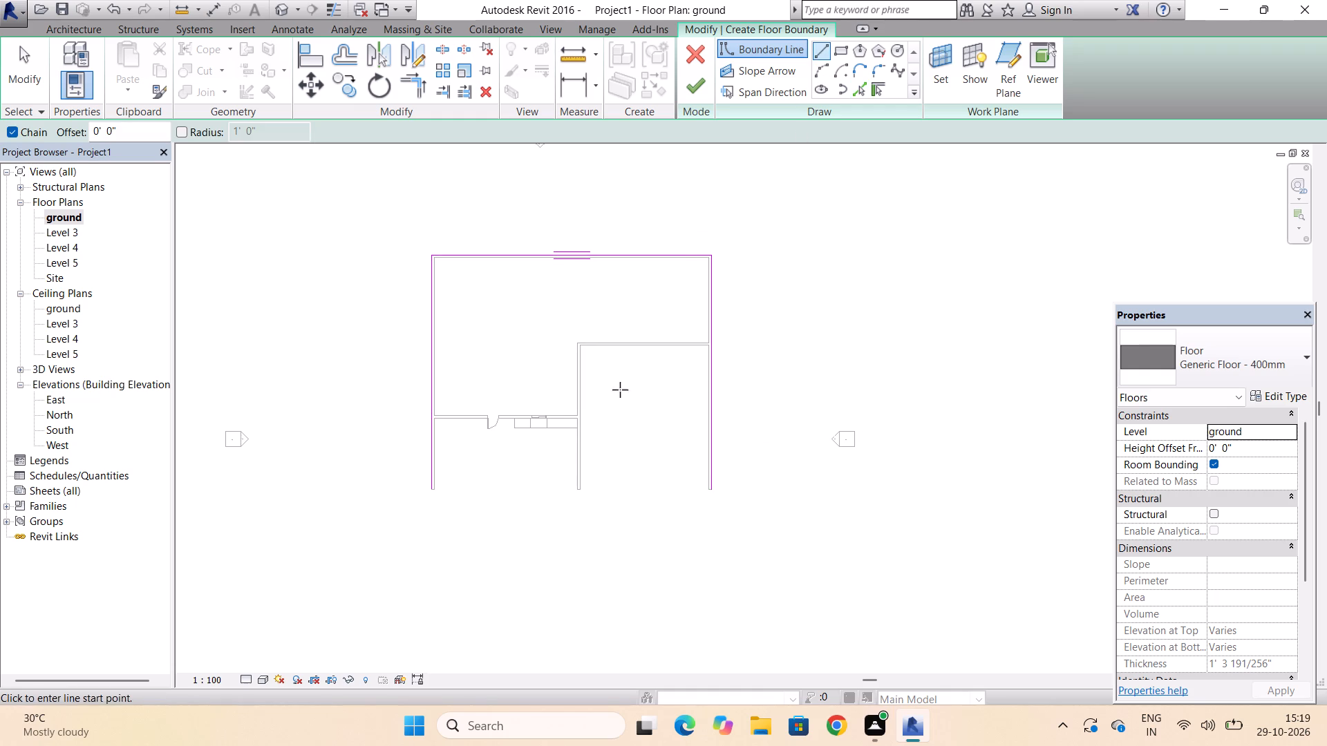
scroll(433, 497, "up", 12)
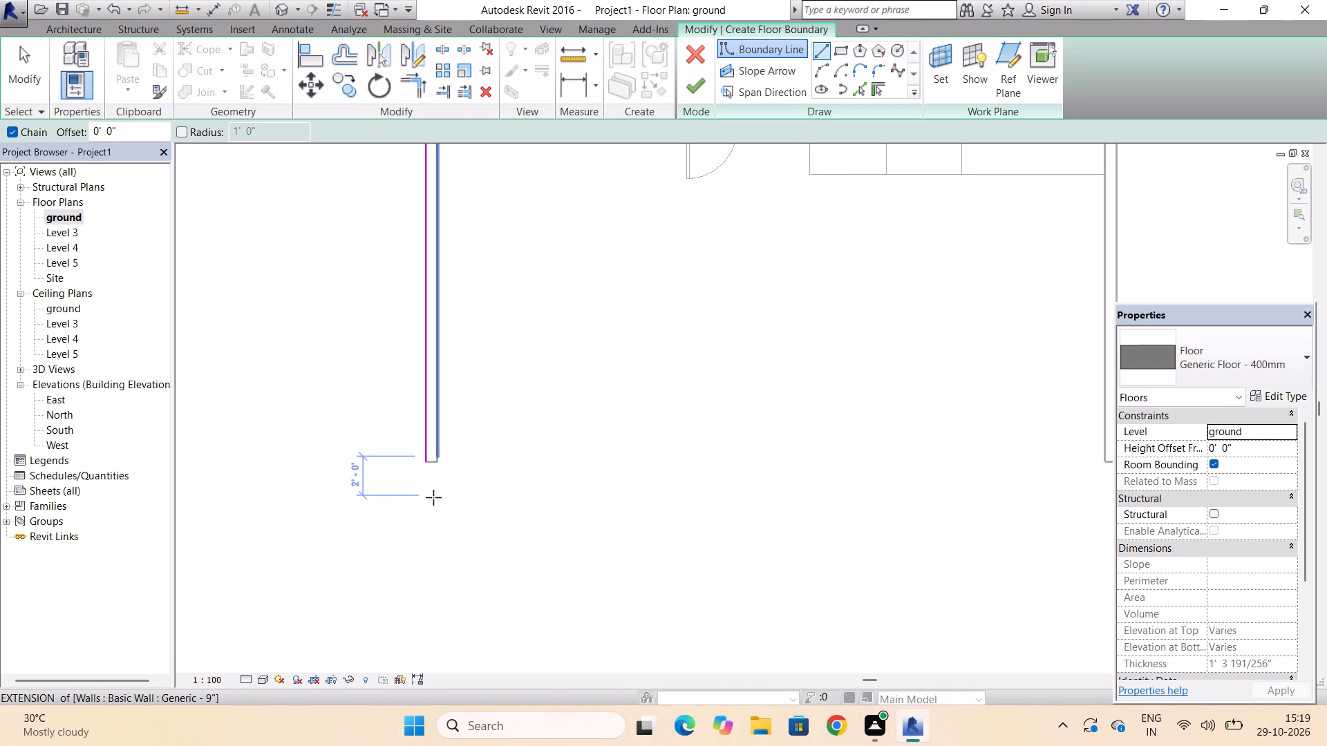
left_click(429, 459)
scroll(429, 459, "down", 3)
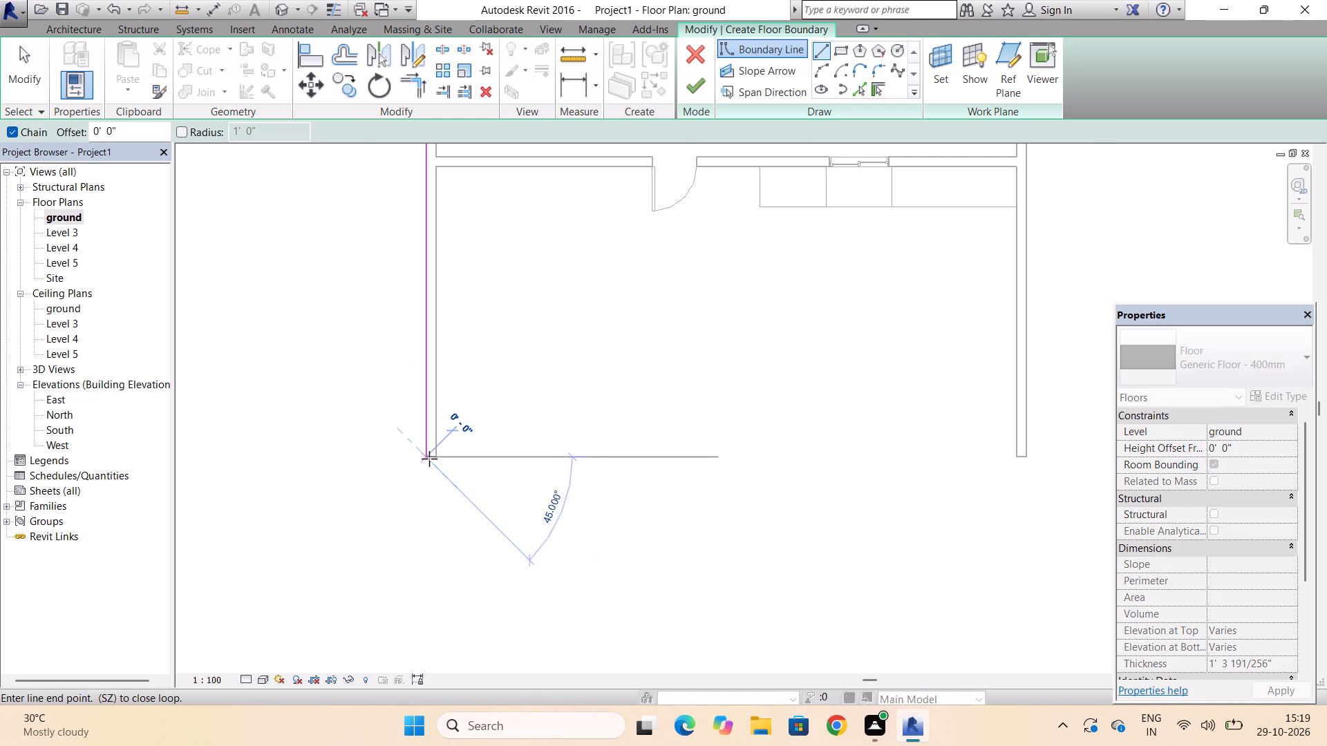
scroll(429, 459, "down", 3)
scroll(718, 452, "down", 2)
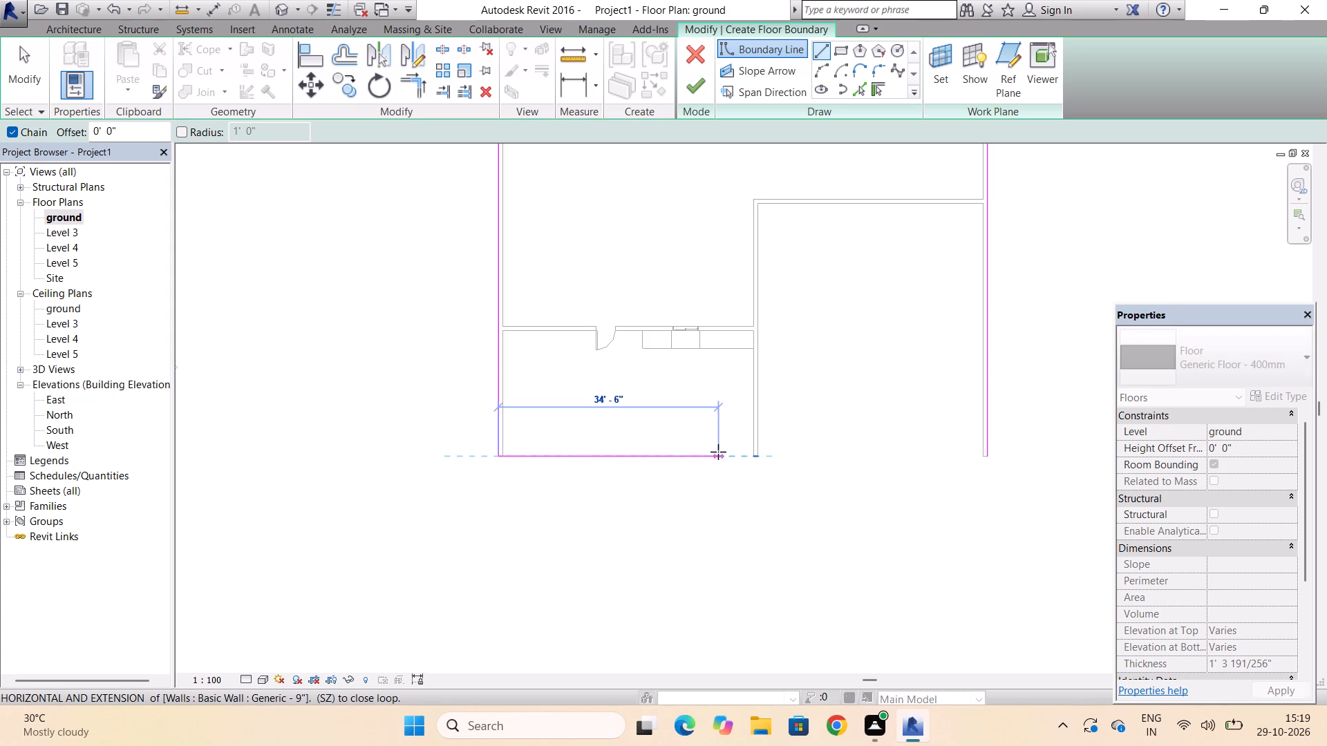
left_click(989, 455)
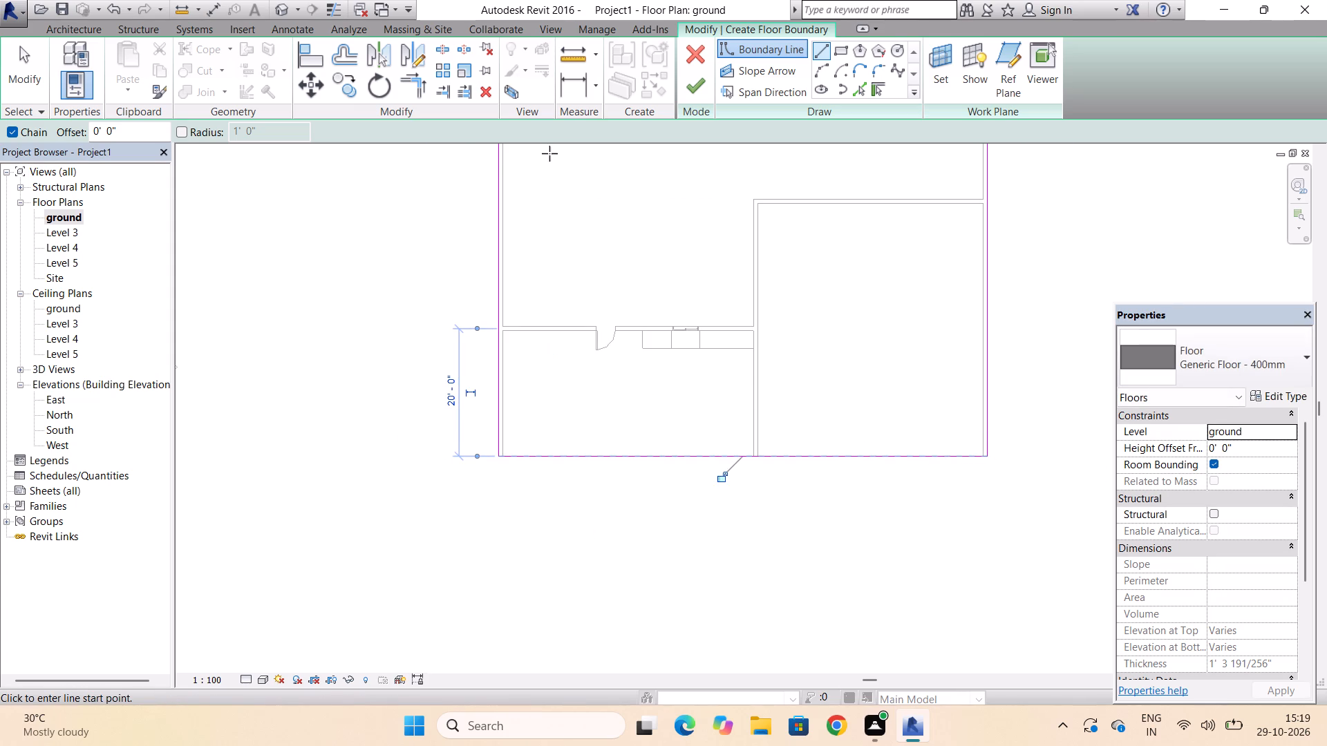
left_click(686, 88)
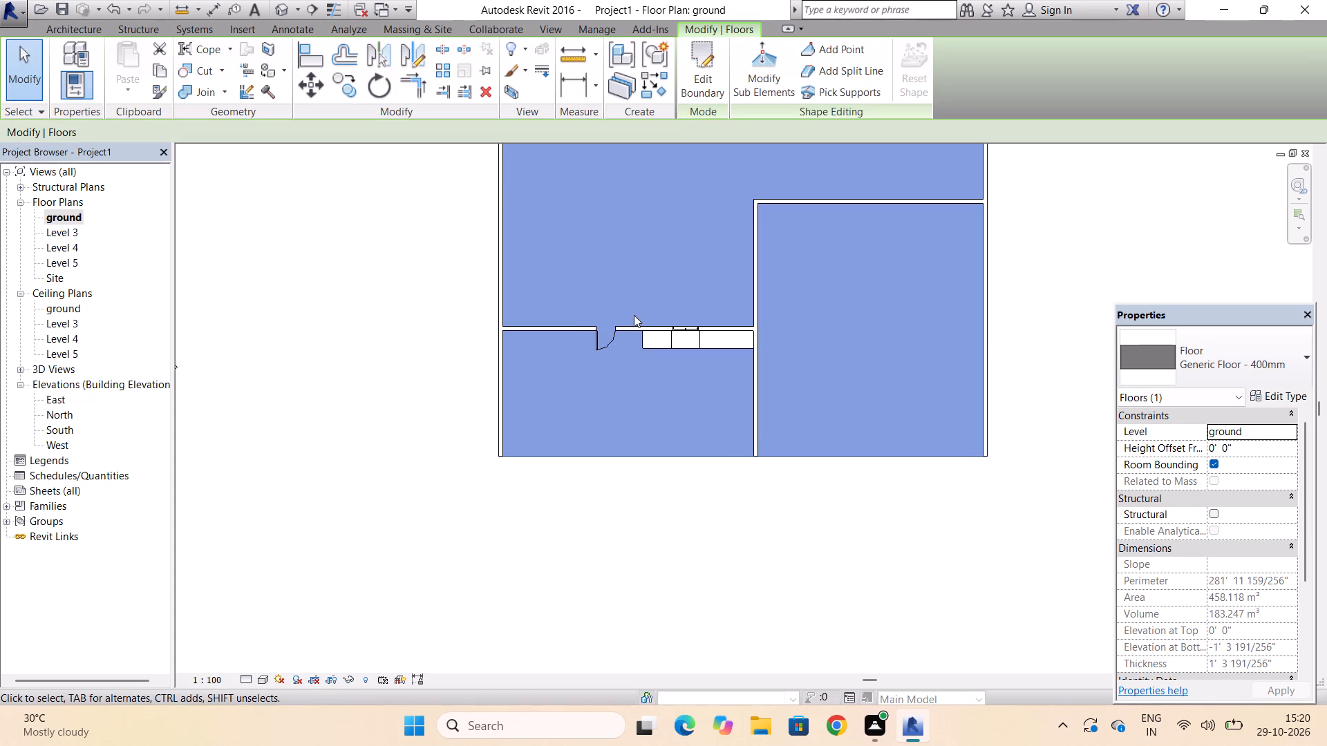
scroll(551, 461, "down", 4)
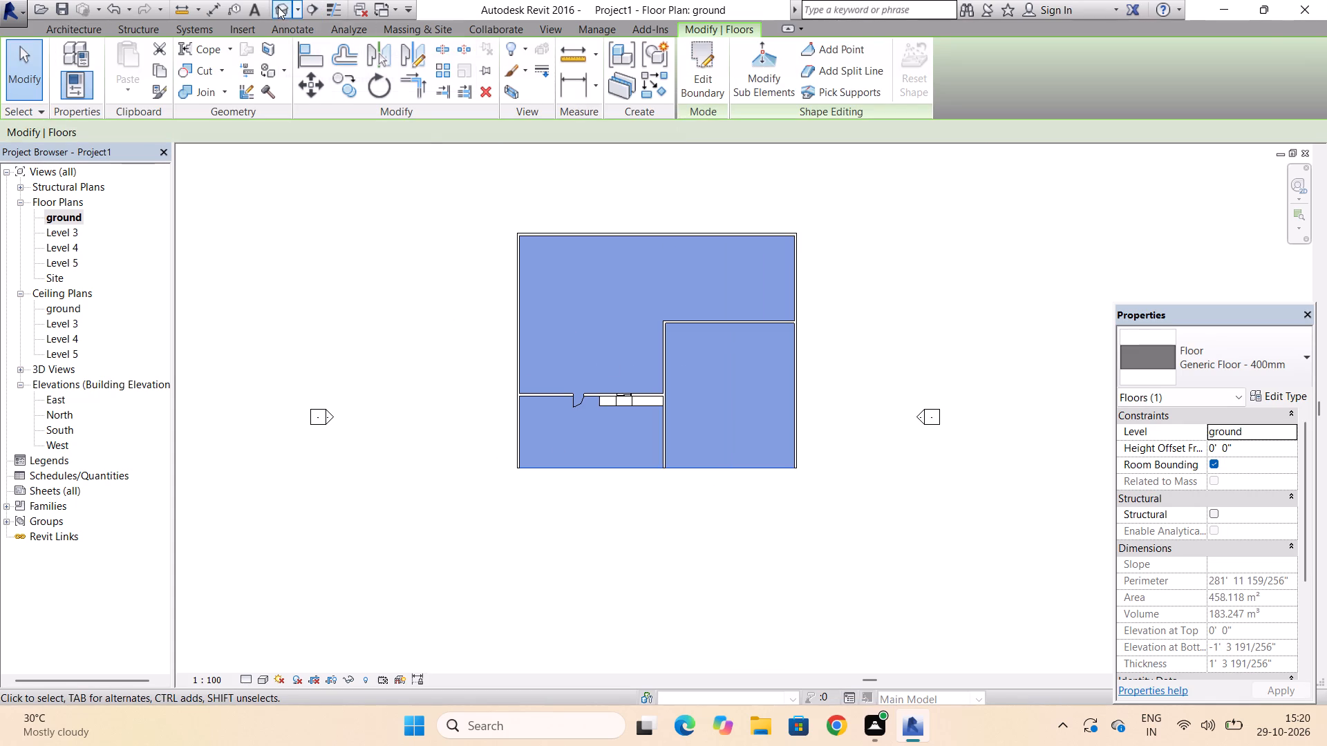
left_click(278, 7)
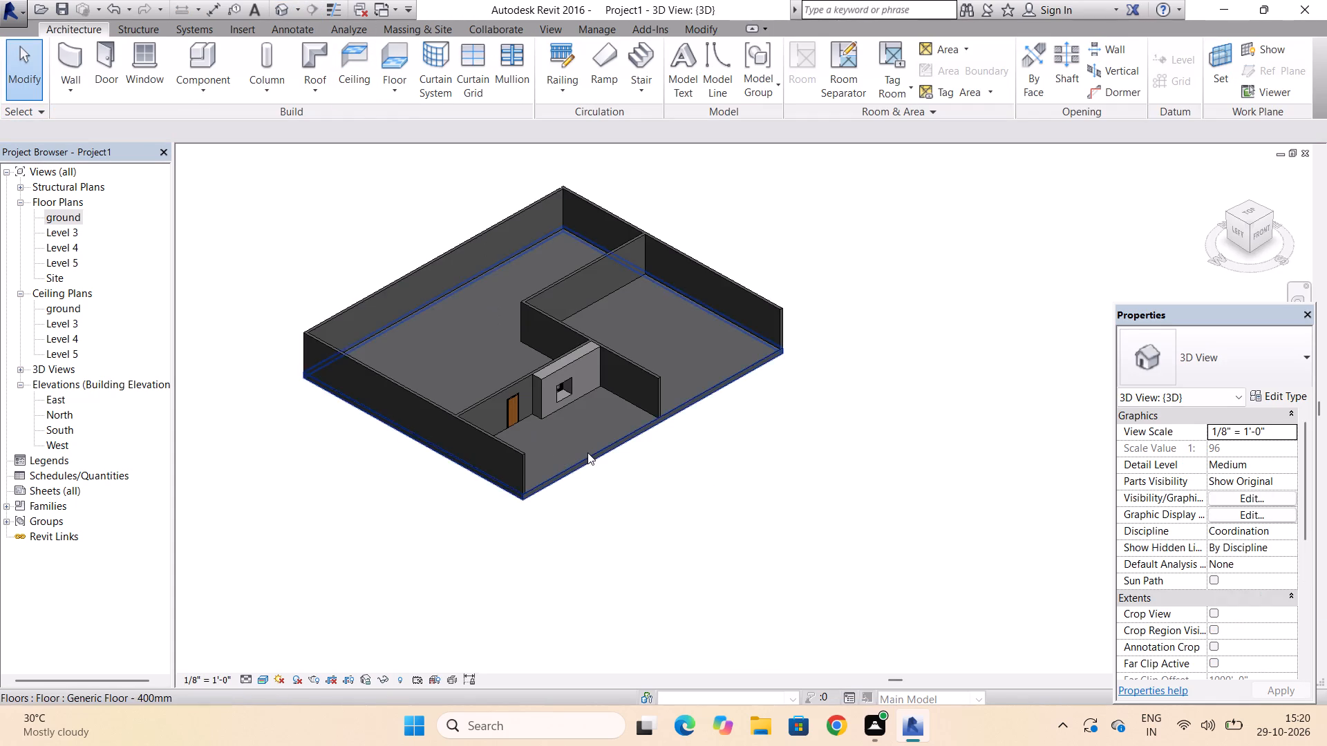
scroll(590, 451, "up", 4)
scroll(590, 451, "down", 3)
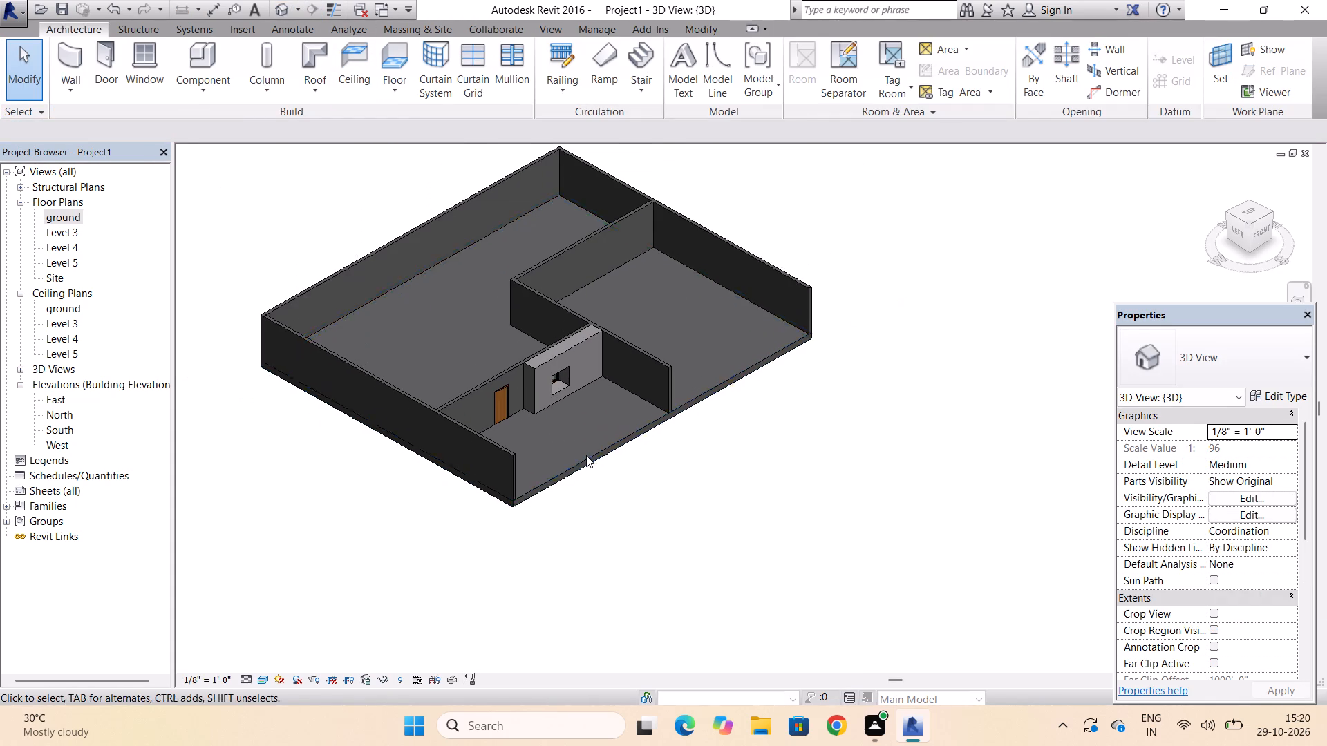
scroll(587, 453, "down", 1)
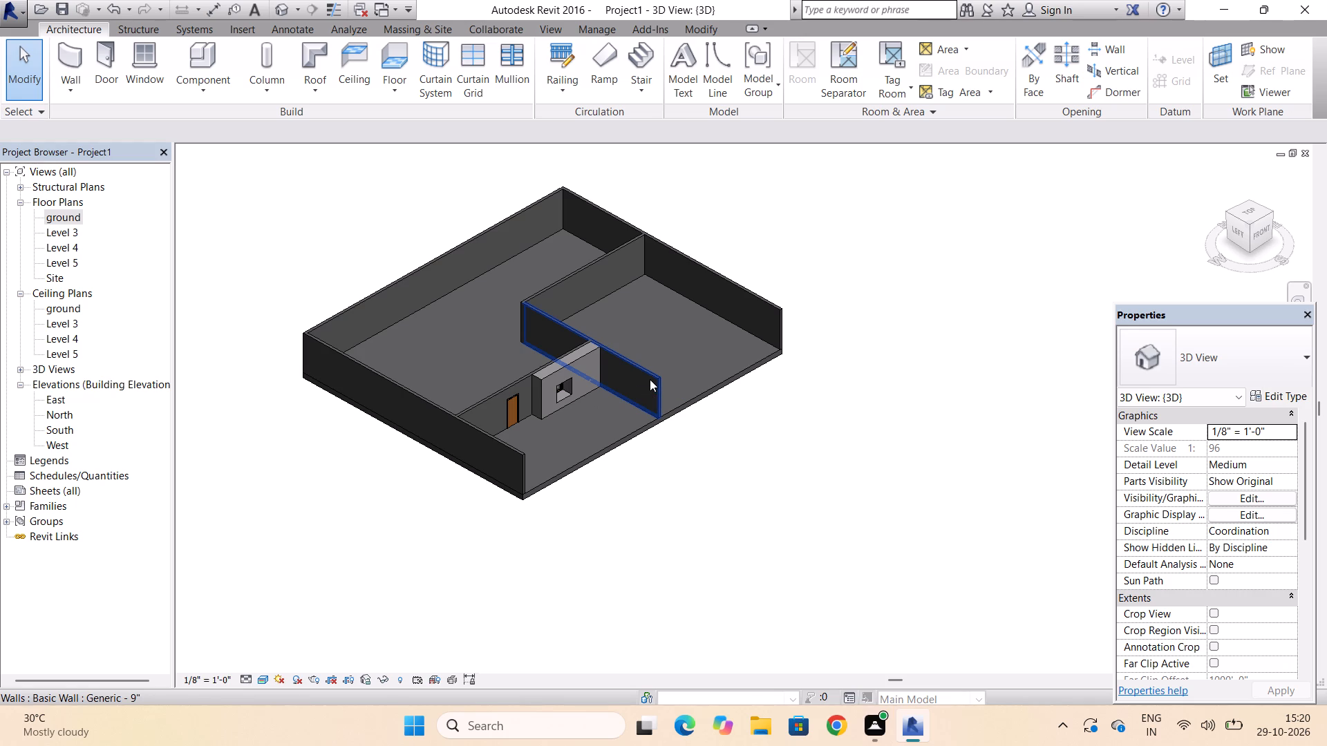
scroll(620, 405, "up", 2)
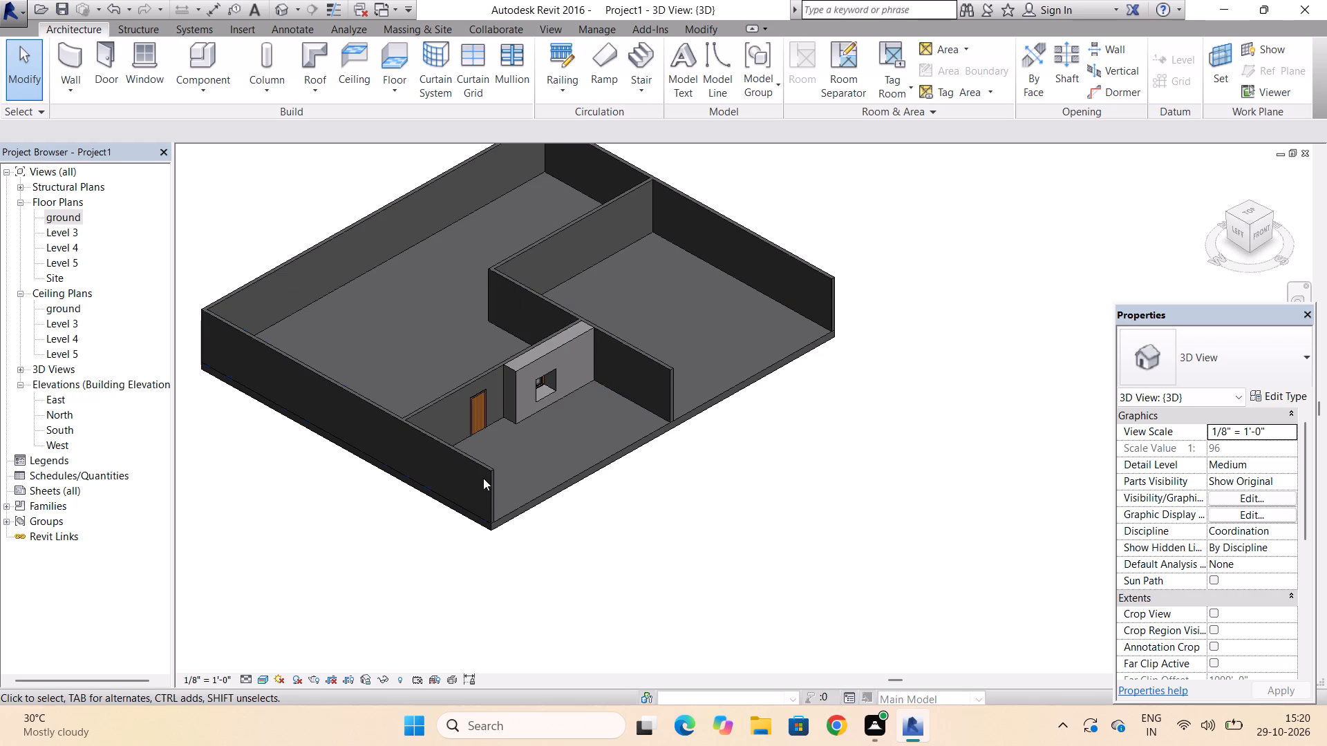
On the ground floor plan, shorten the west outer wall's south end to about 15'-0" from the floor's south edge.
left_click(487, 472)
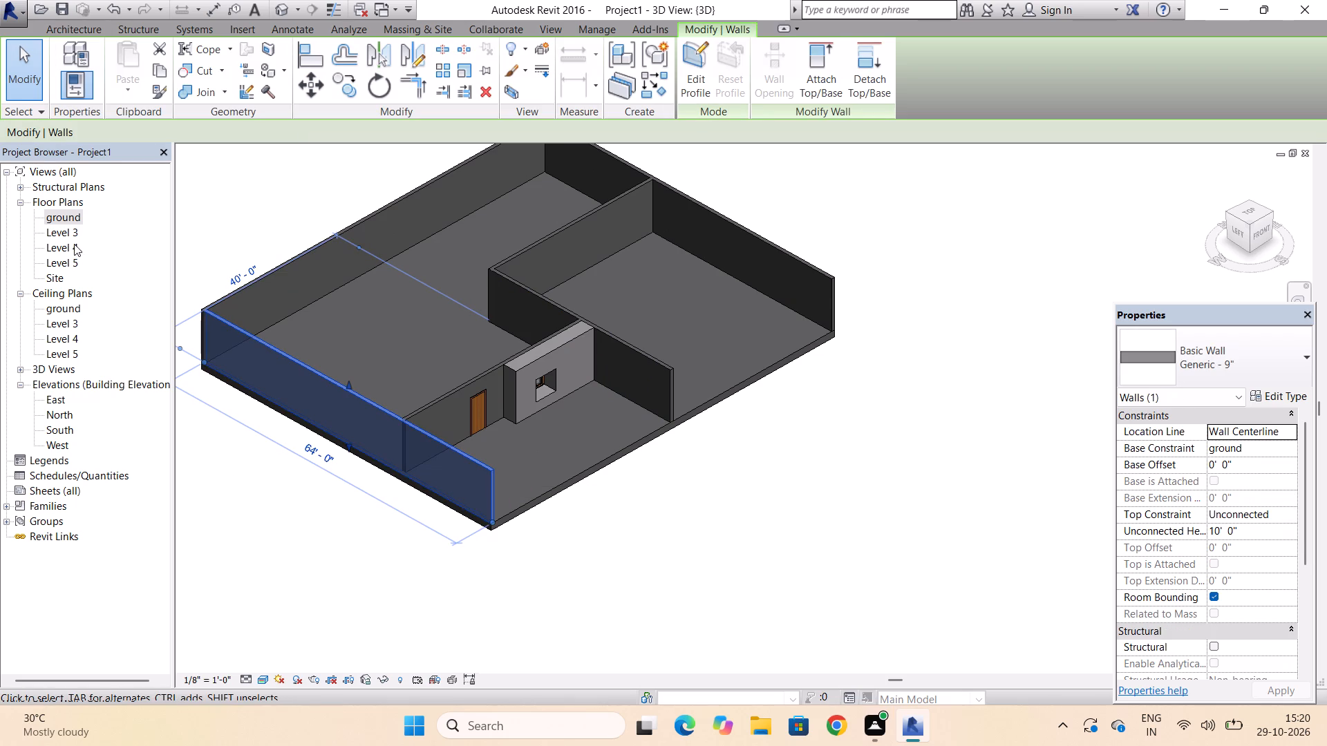
double_click(71, 216)
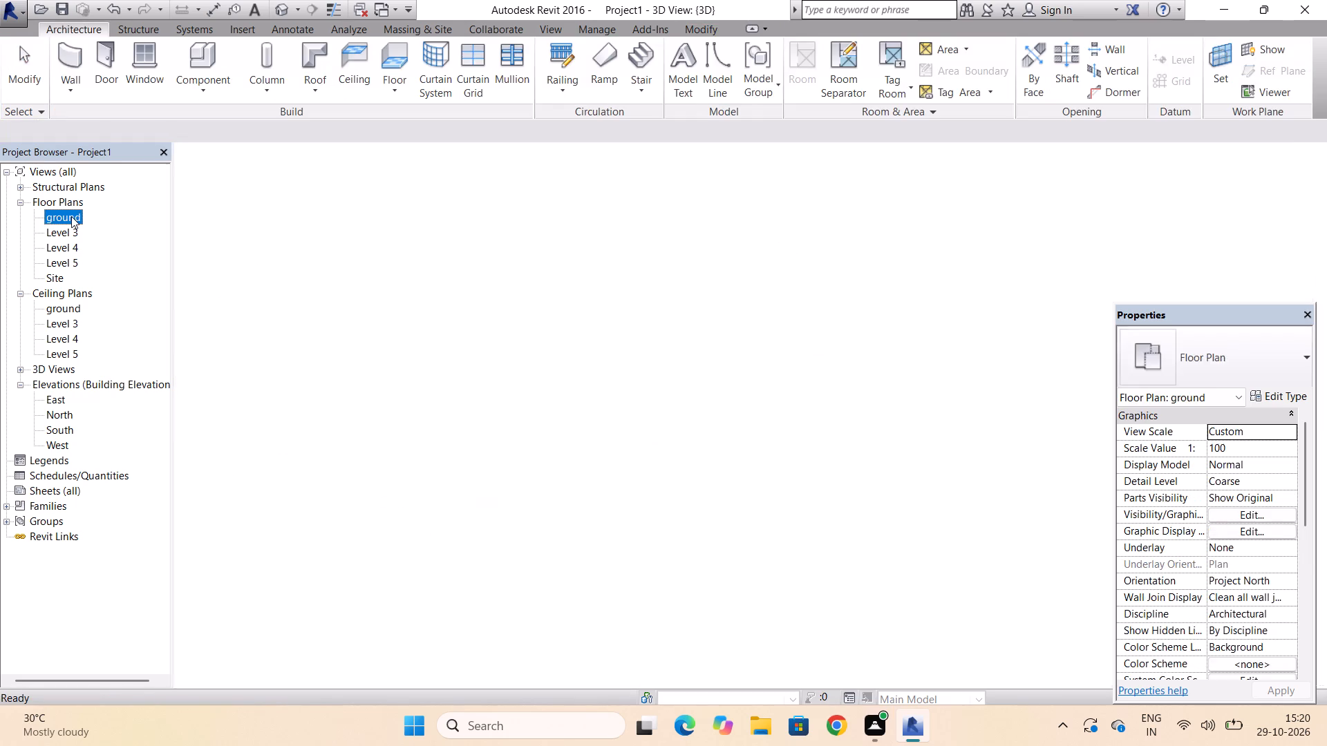
scroll(558, 434, "up", 4)
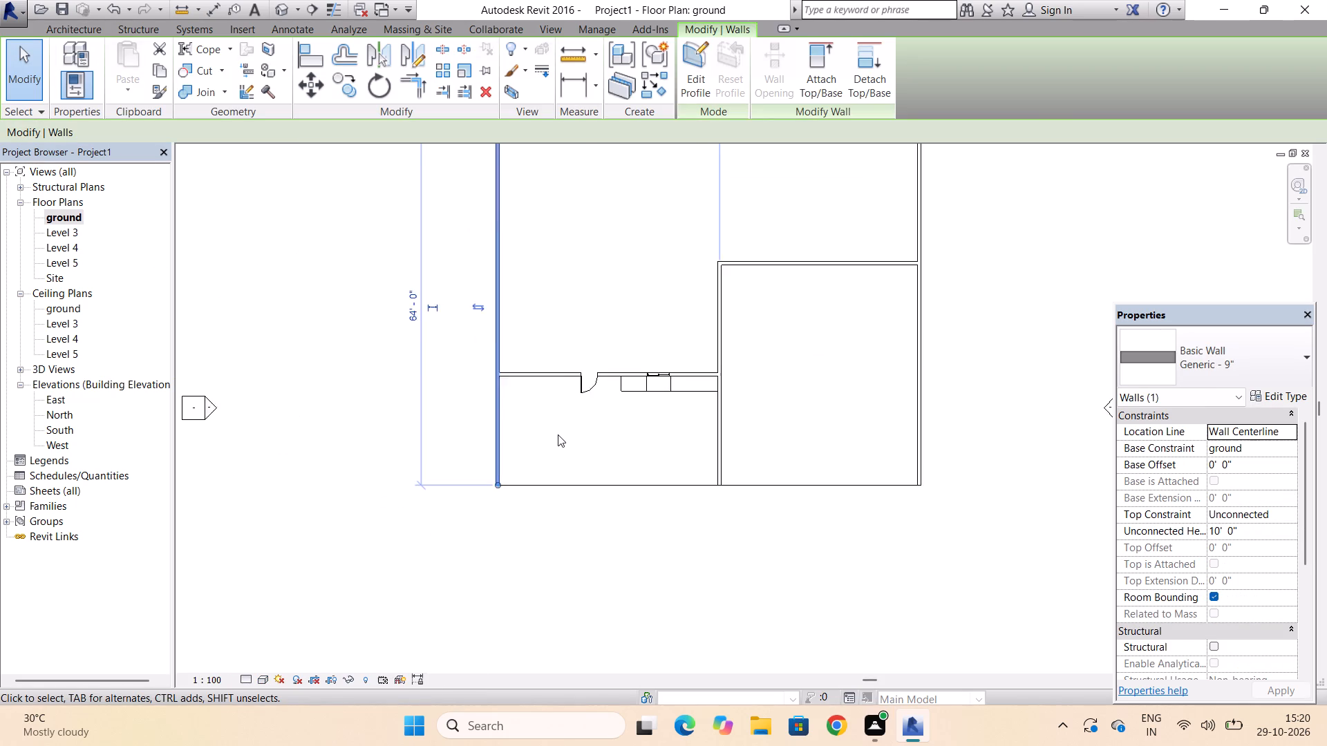
scroll(558, 434, "up", 2)
scroll(482, 529, "up", 2)
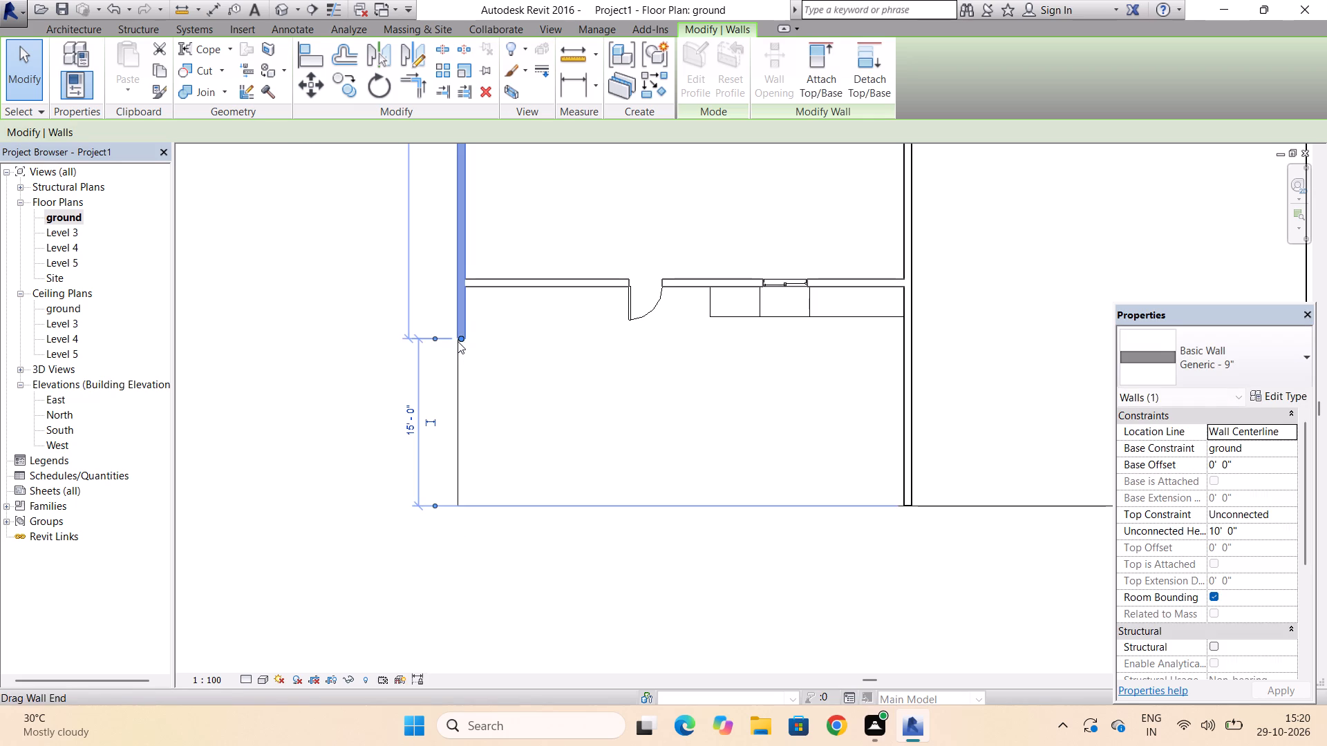
Flip the single-flush door in the partition wall so it swings into the large north room.
left_click(649, 308)
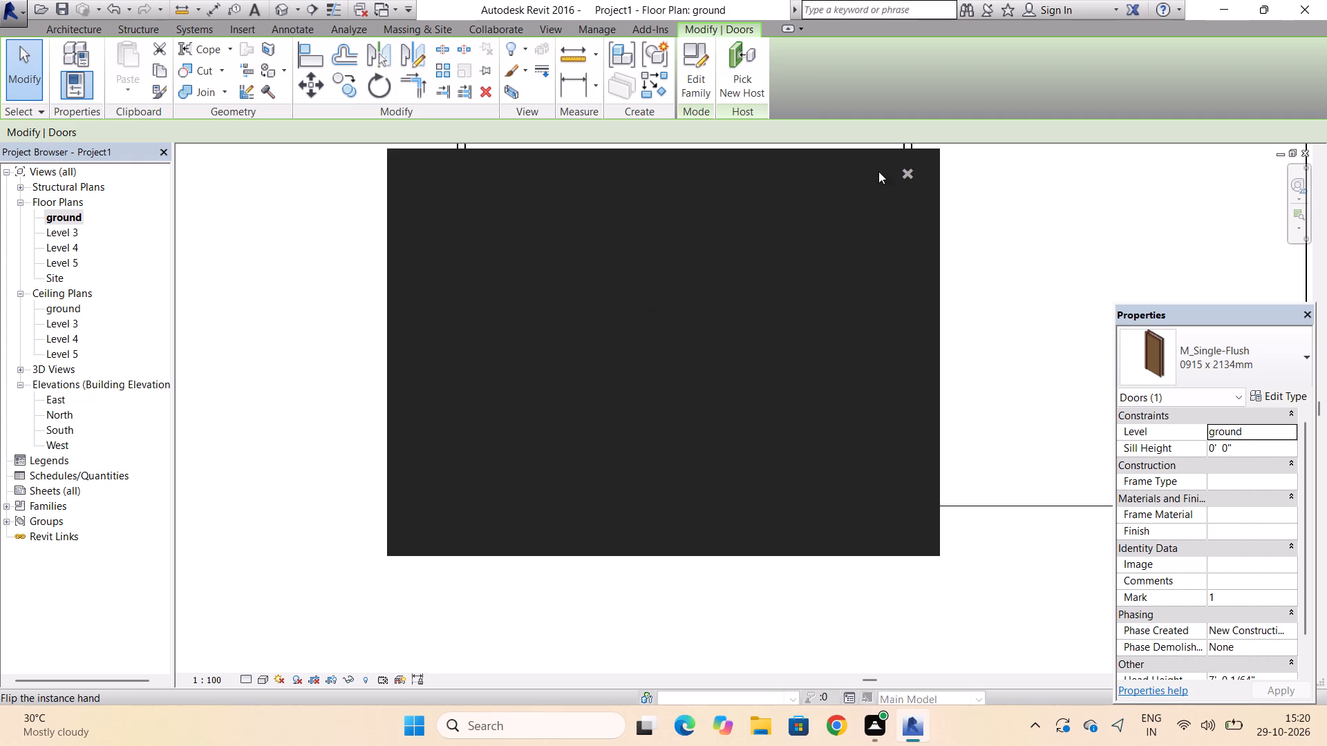
left_click(909, 171)
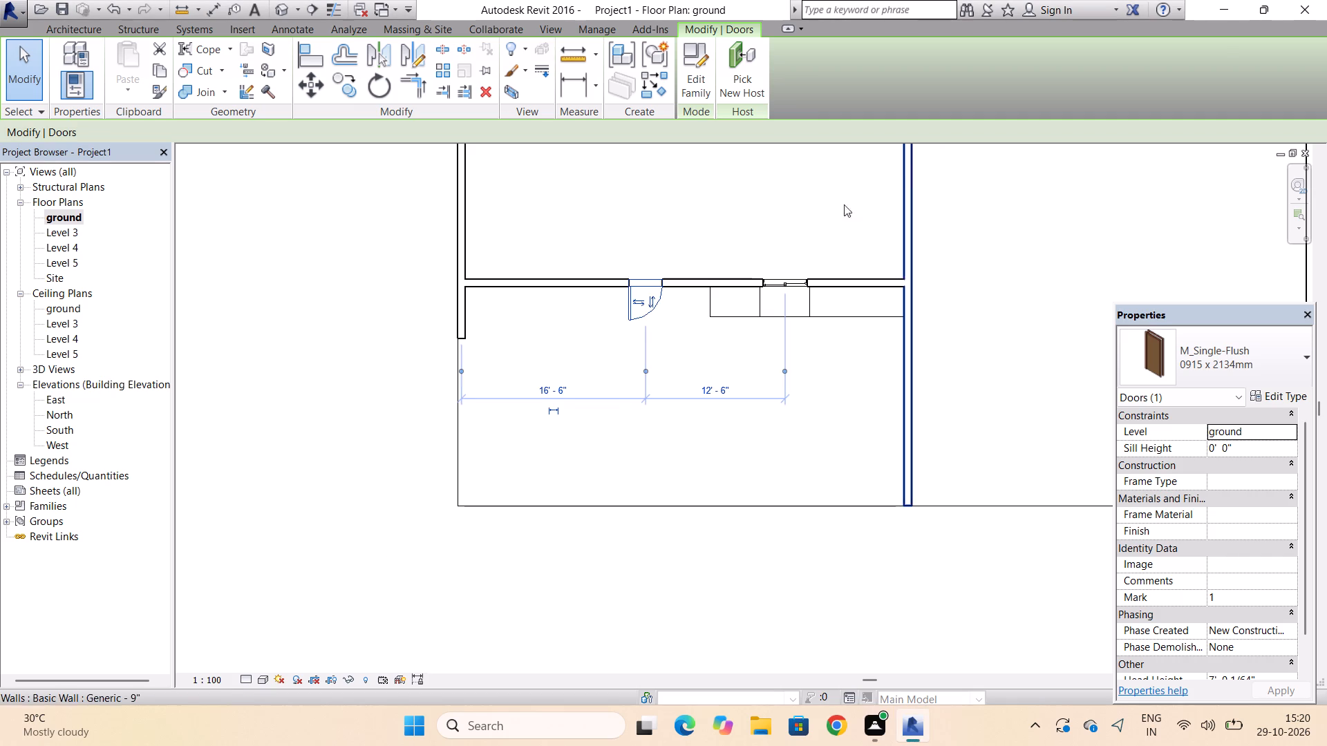
left_click(653, 303)
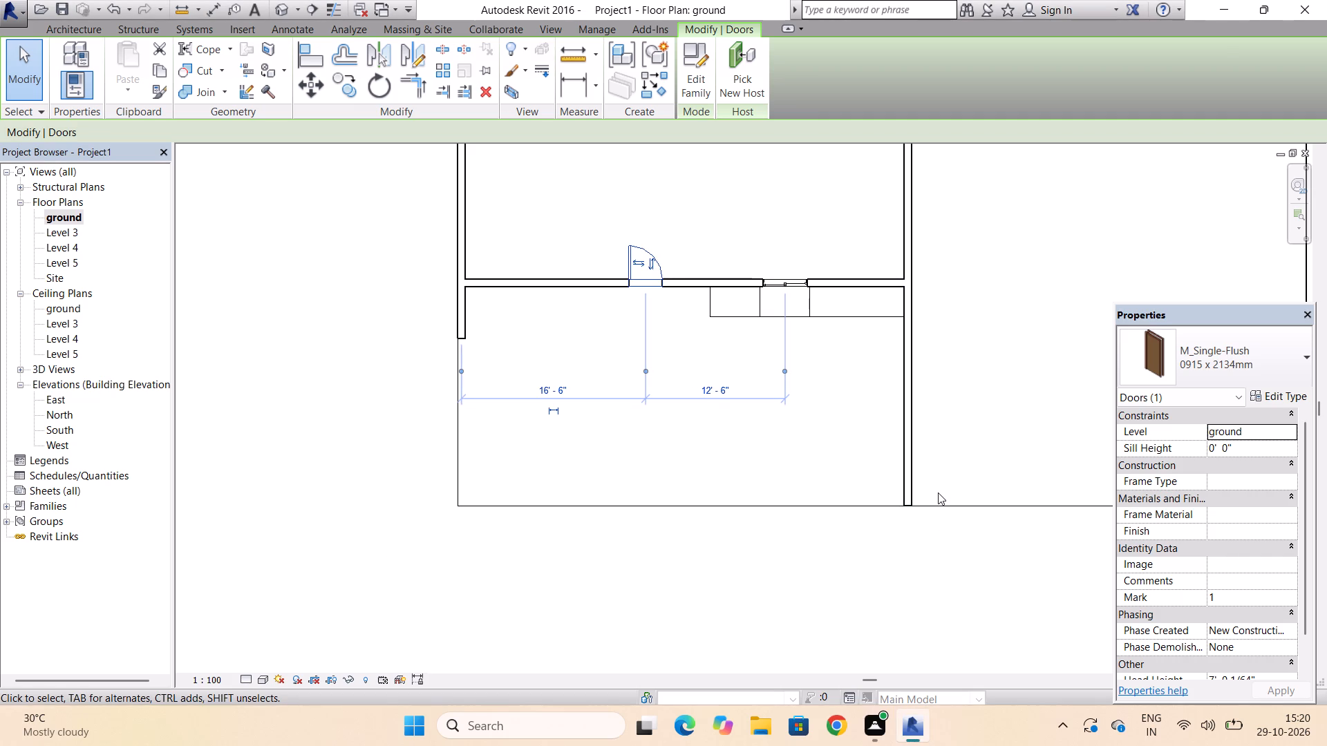
Shorten the interior north-south partition to about 28'-0" long, ending about 12'-0" from the floor's south edge.
left_click(907, 492)
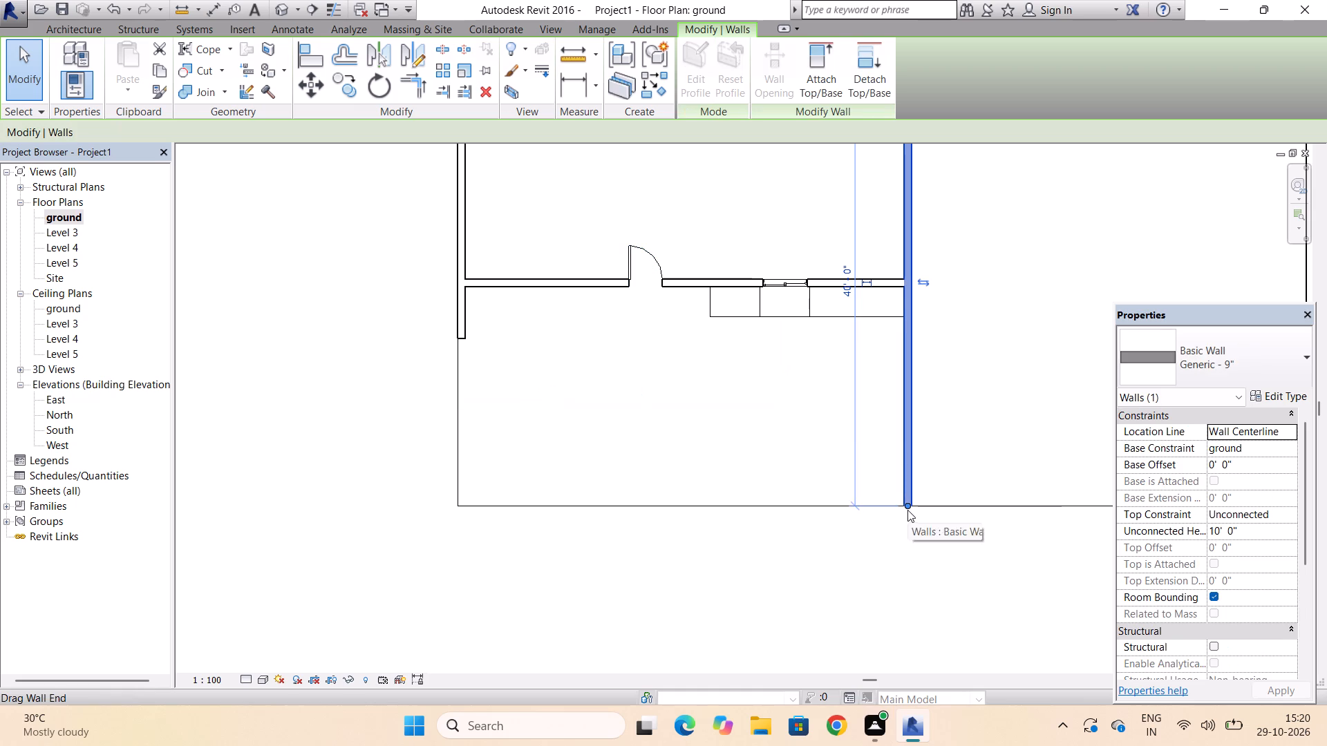
left_click_drag(907, 504, 898, 375)
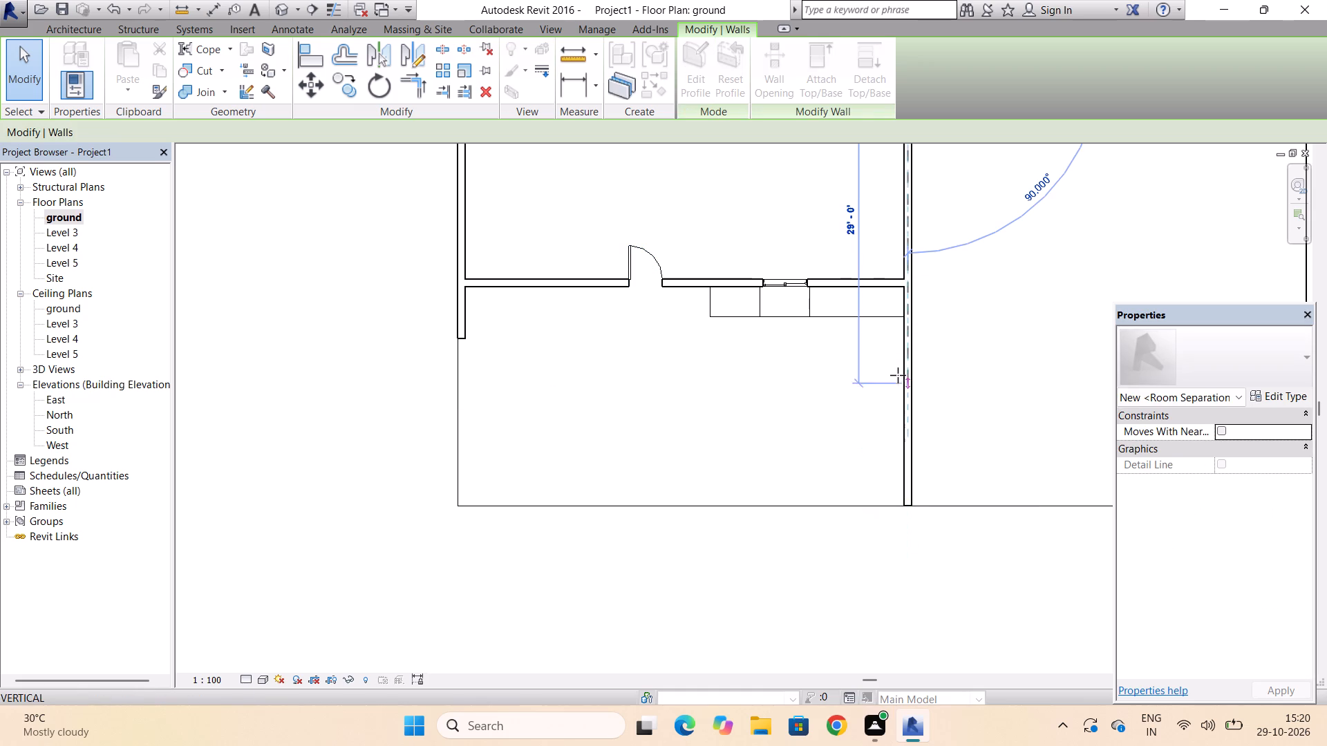
left_click_drag(898, 375, 898, 374)
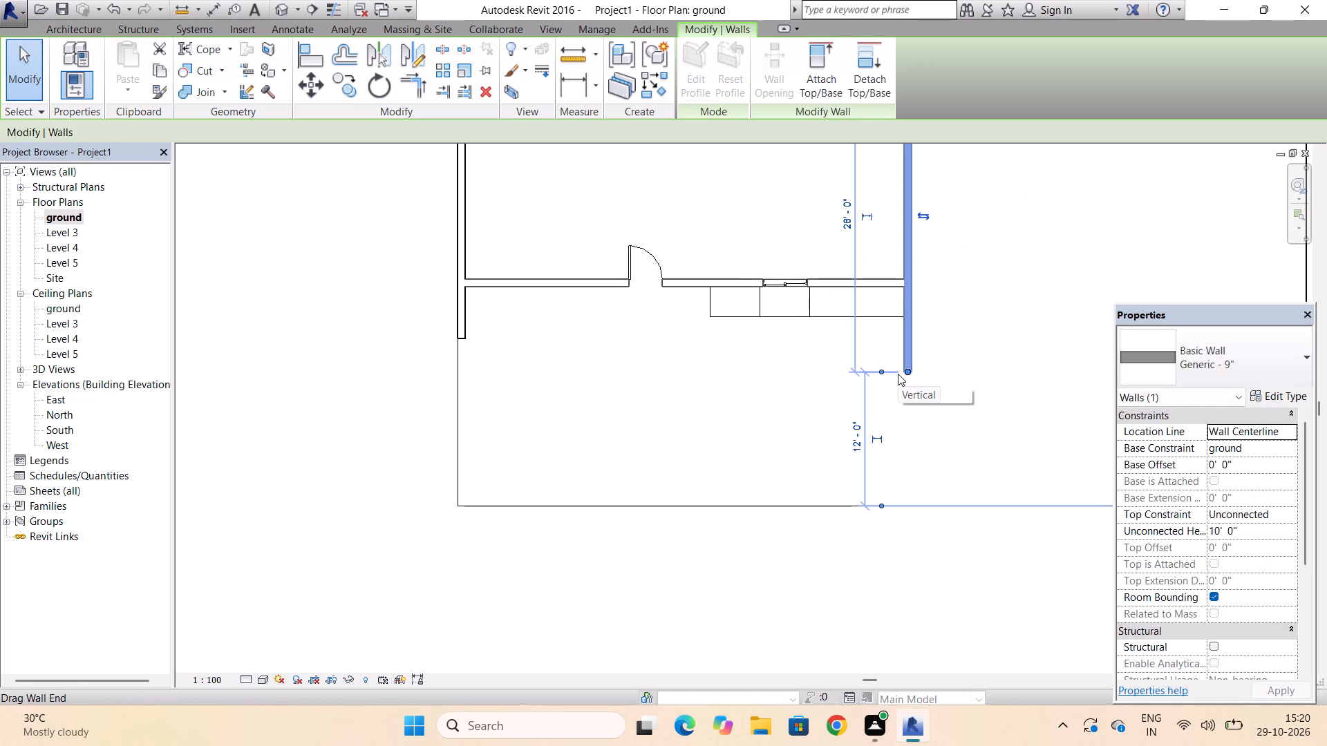
Draw Generic - 9" walls from the shortened partition's south end eastward just past the east wall, then back west about 117'-6", beyond the building.
left_click(73, 30)
left_click(77, 60)
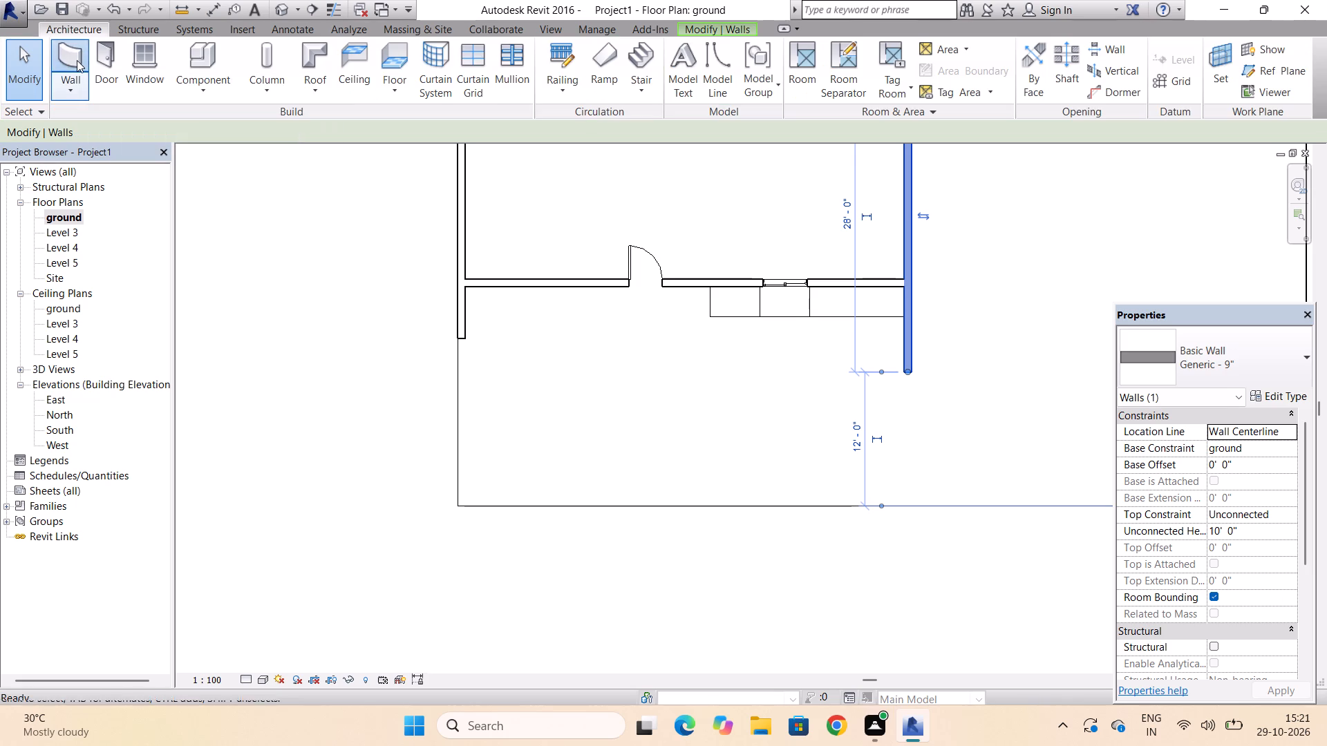
left_click(907, 375)
scroll(907, 375, "down", 2)
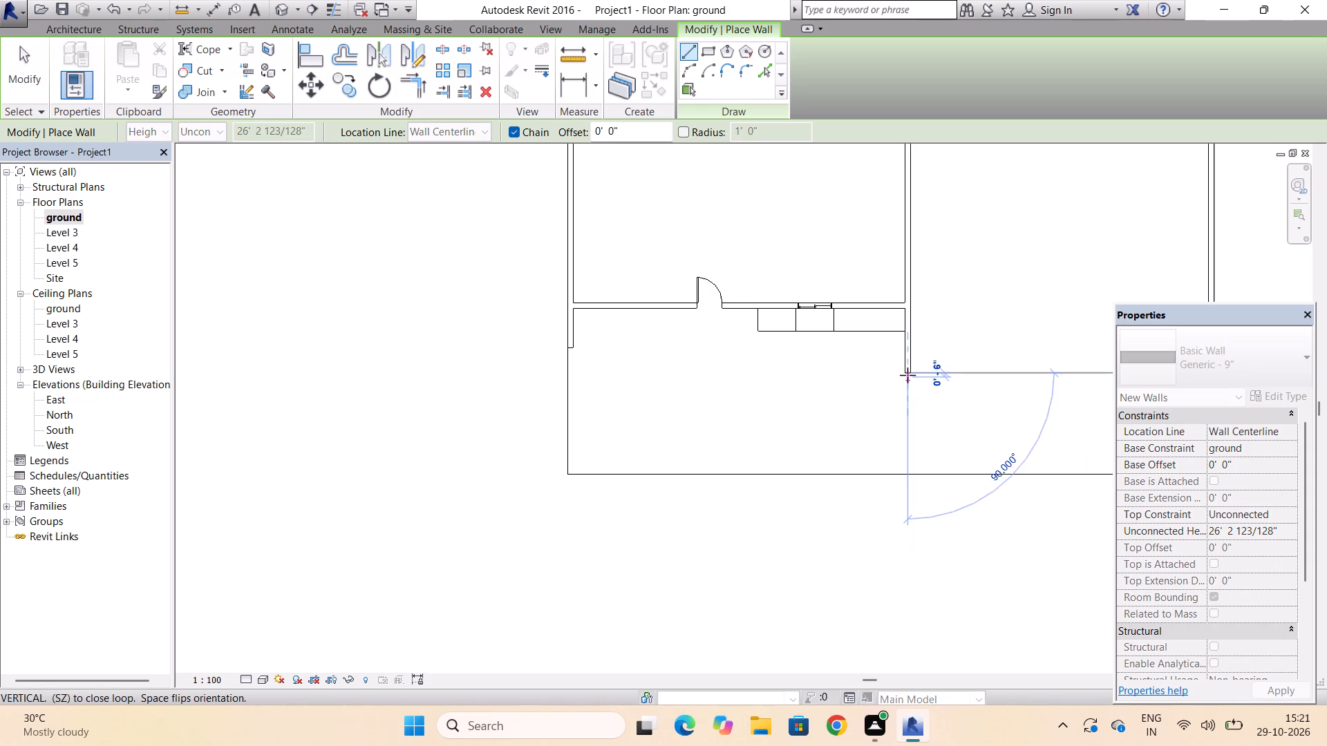
scroll(907, 375, "down", 5)
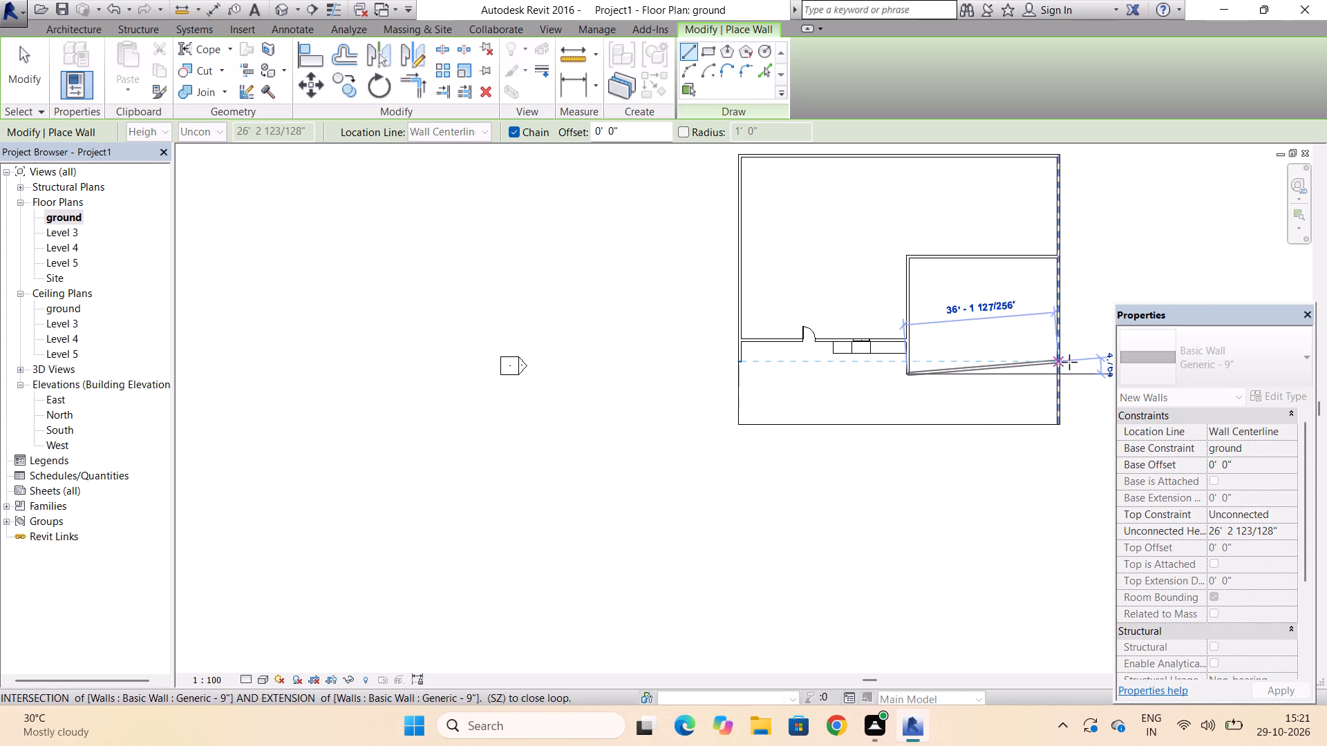
left_click(1074, 366)
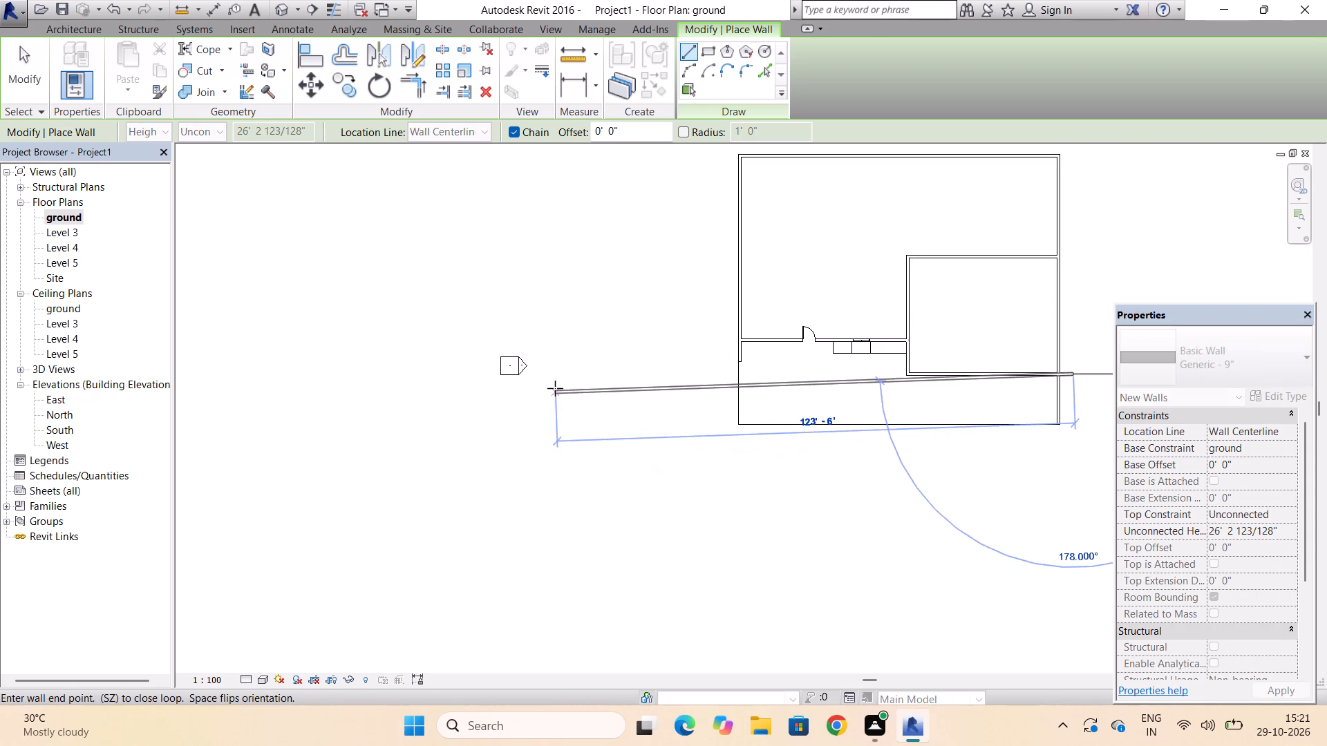
scroll(583, 339, "up", 2)
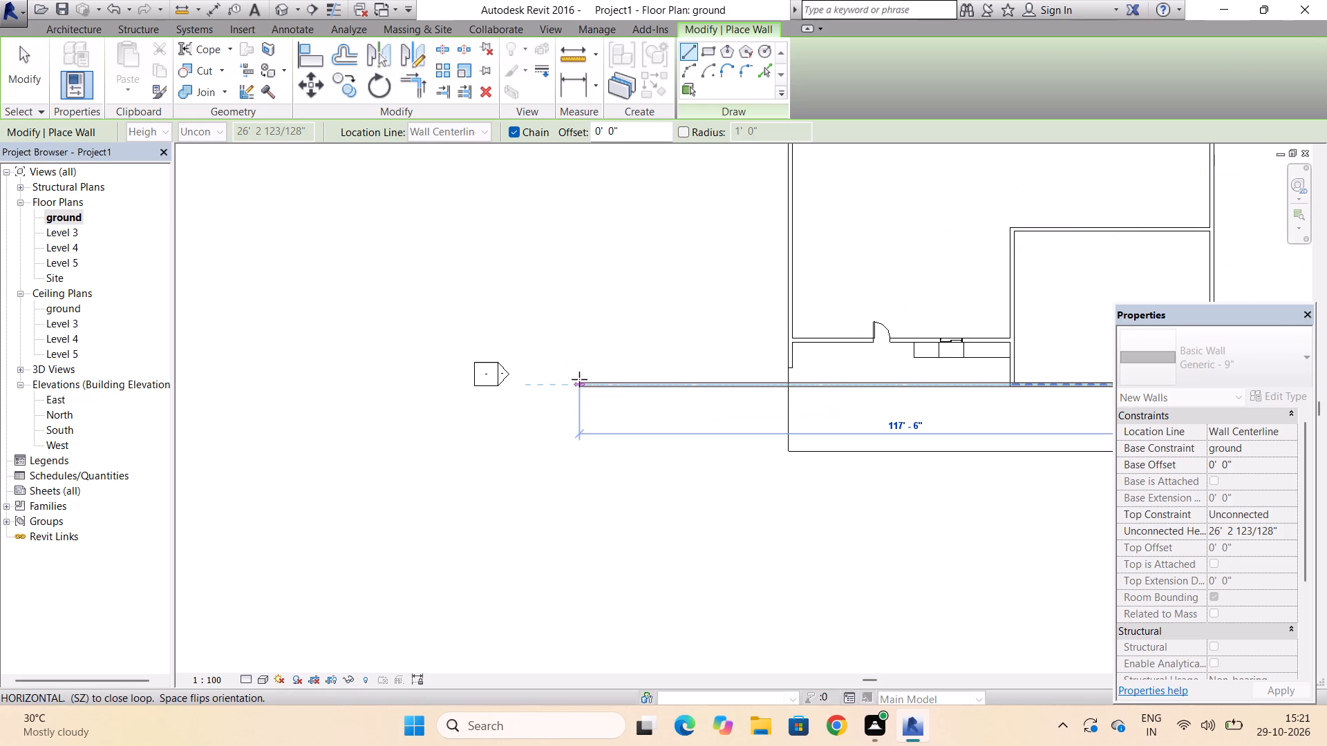
left_click(579, 379)
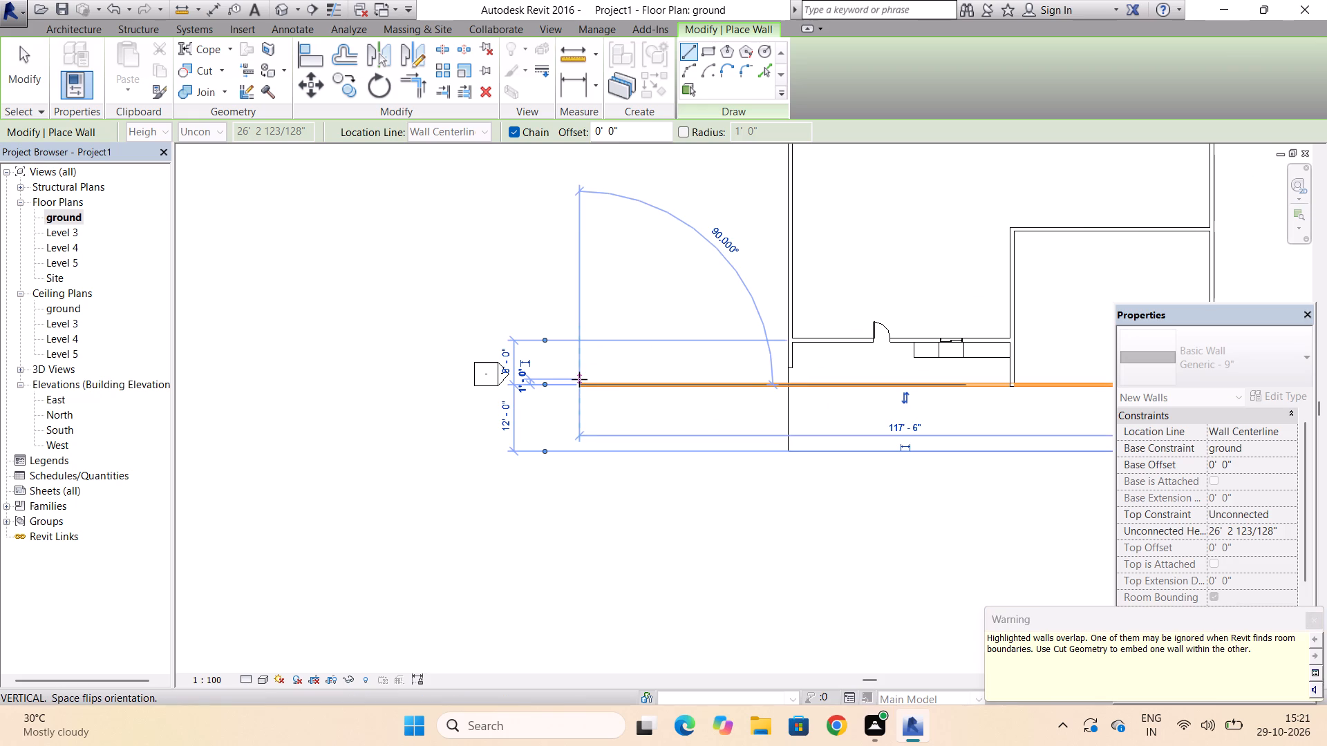
key("Escape")
key("Escape")
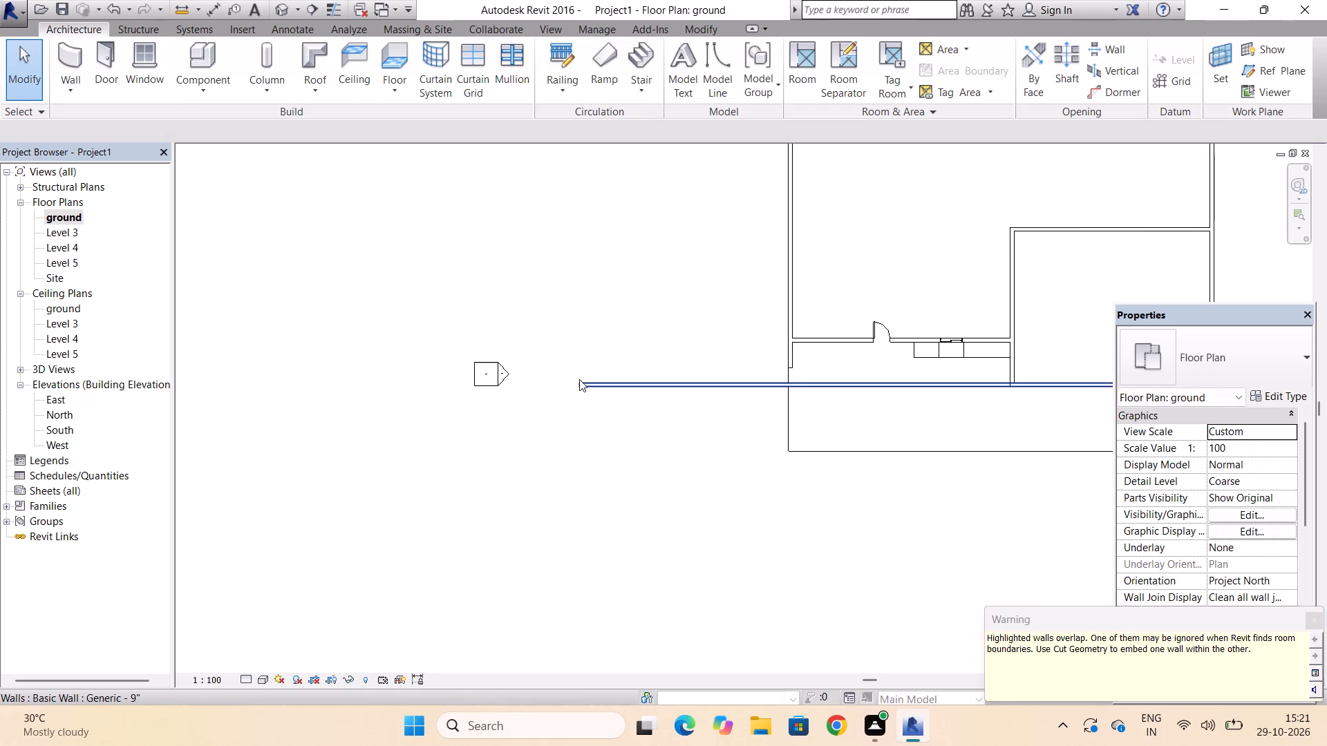
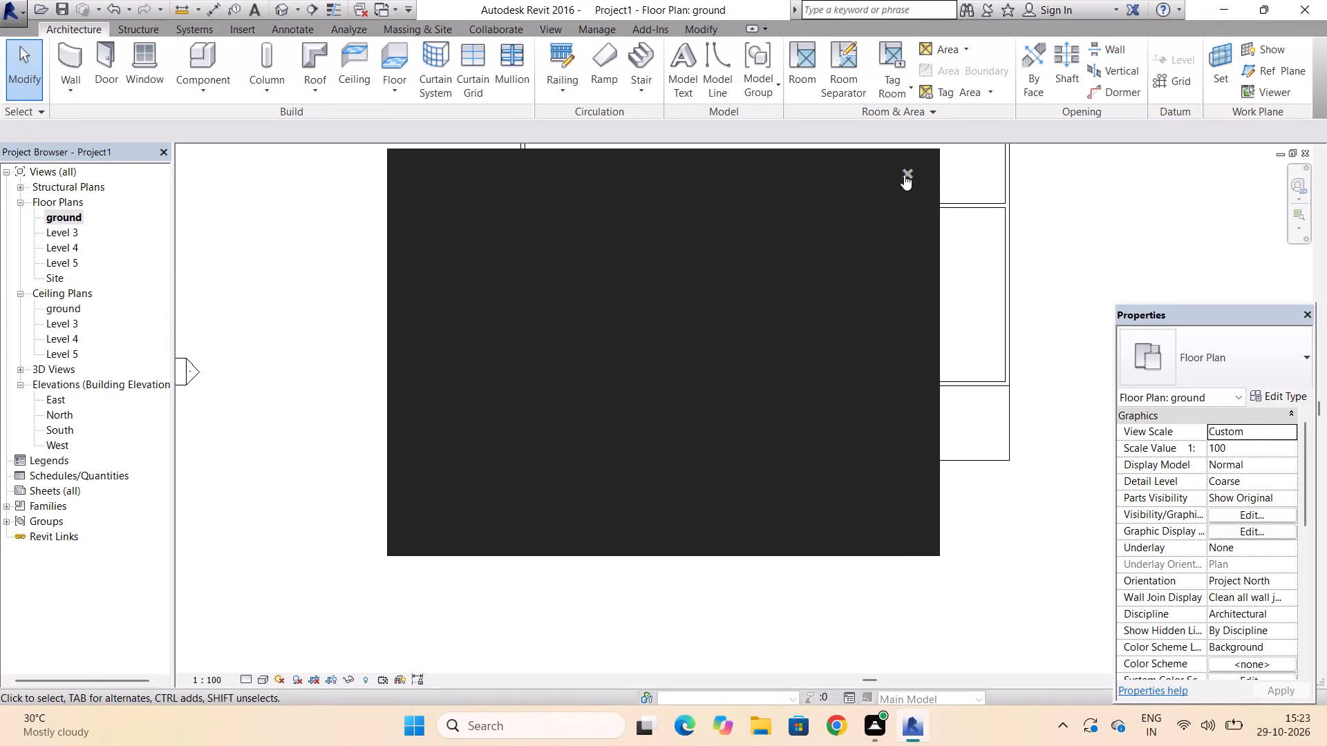
Move the southeast room's south Generic - 9" wall north to 2'-9" from the partition wall with the door and window.
left_click(904, 175)
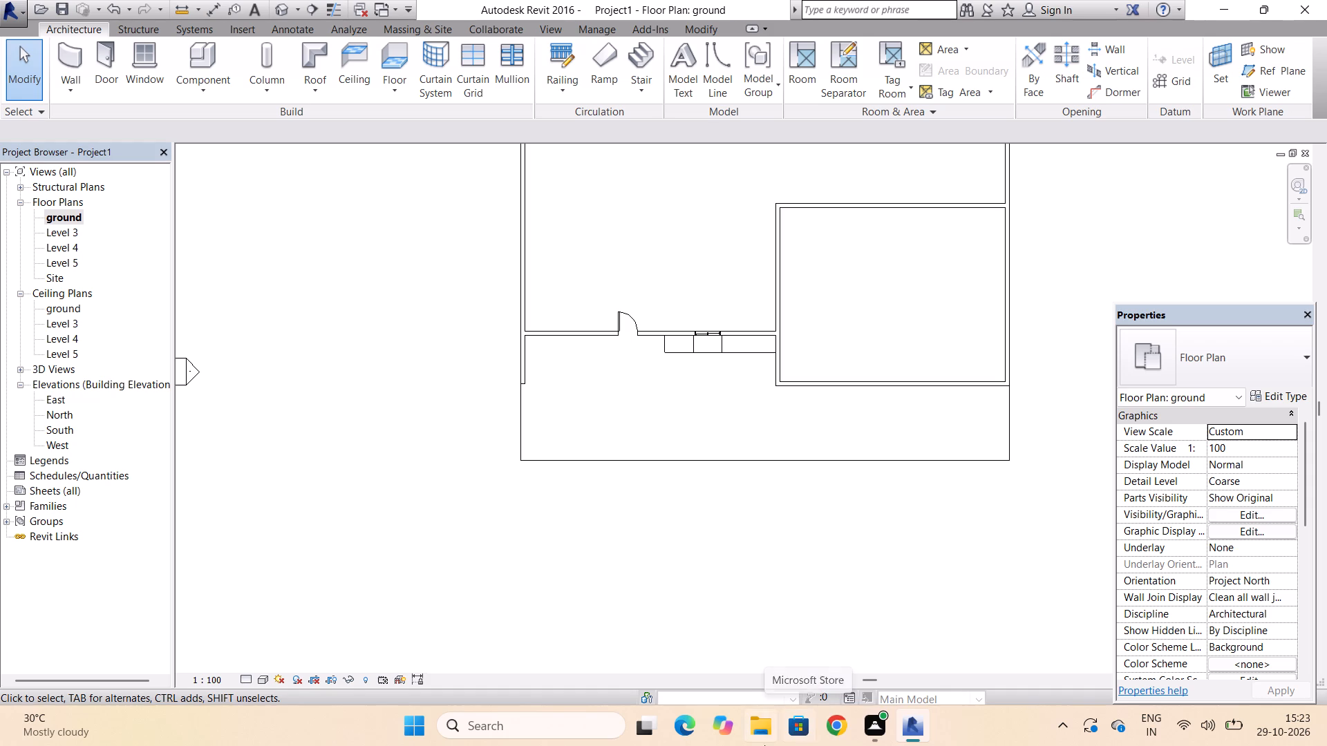
left_click(746, 350)
scroll(719, 357, "up", 3)
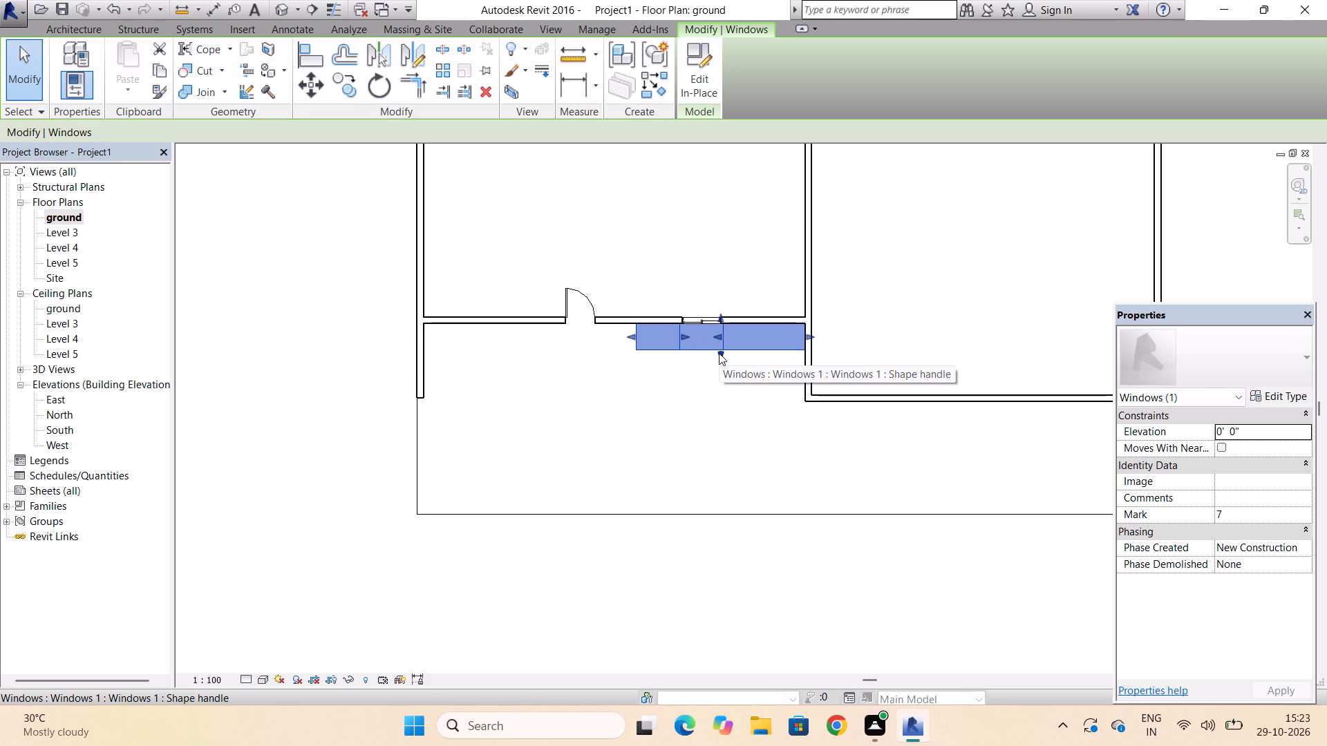
left_click(834, 398)
scroll(829, 396, "down", 3)
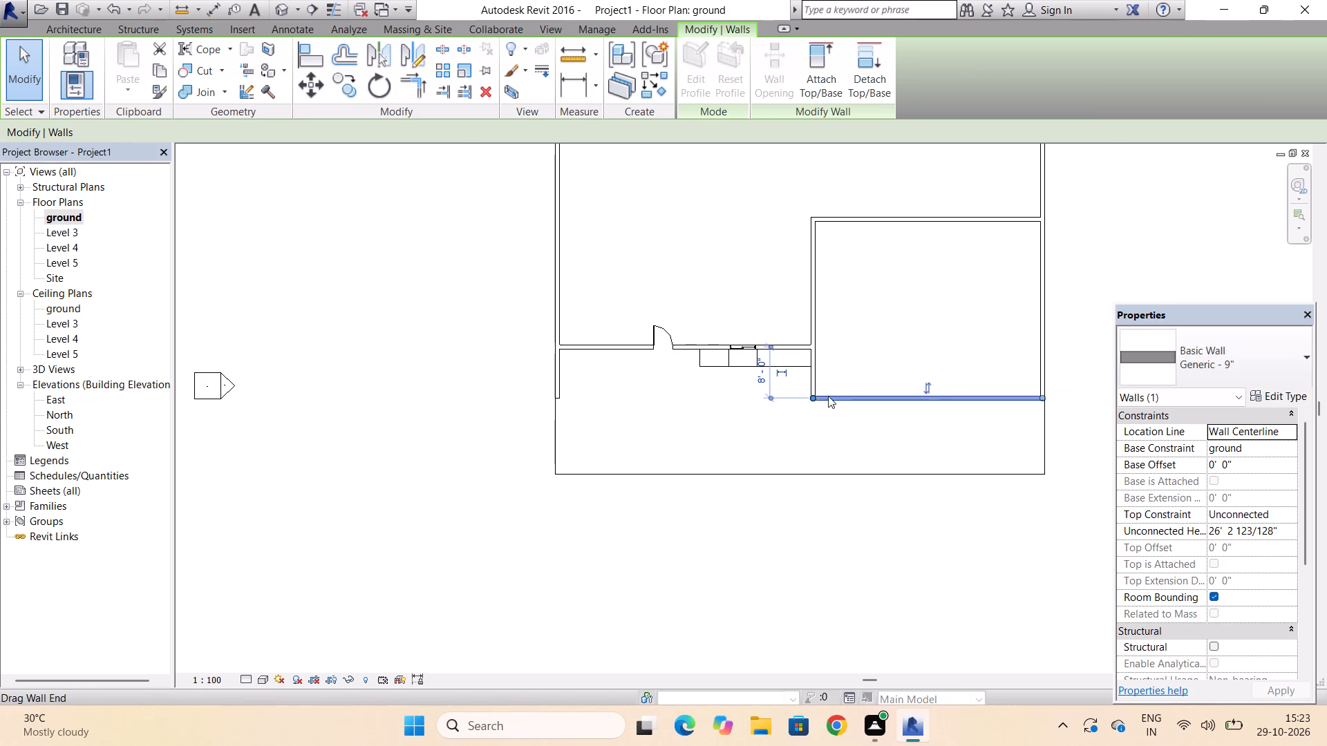
scroll(851, 392, "up", 2)
left_click_drag(846, 401, 846, 392)
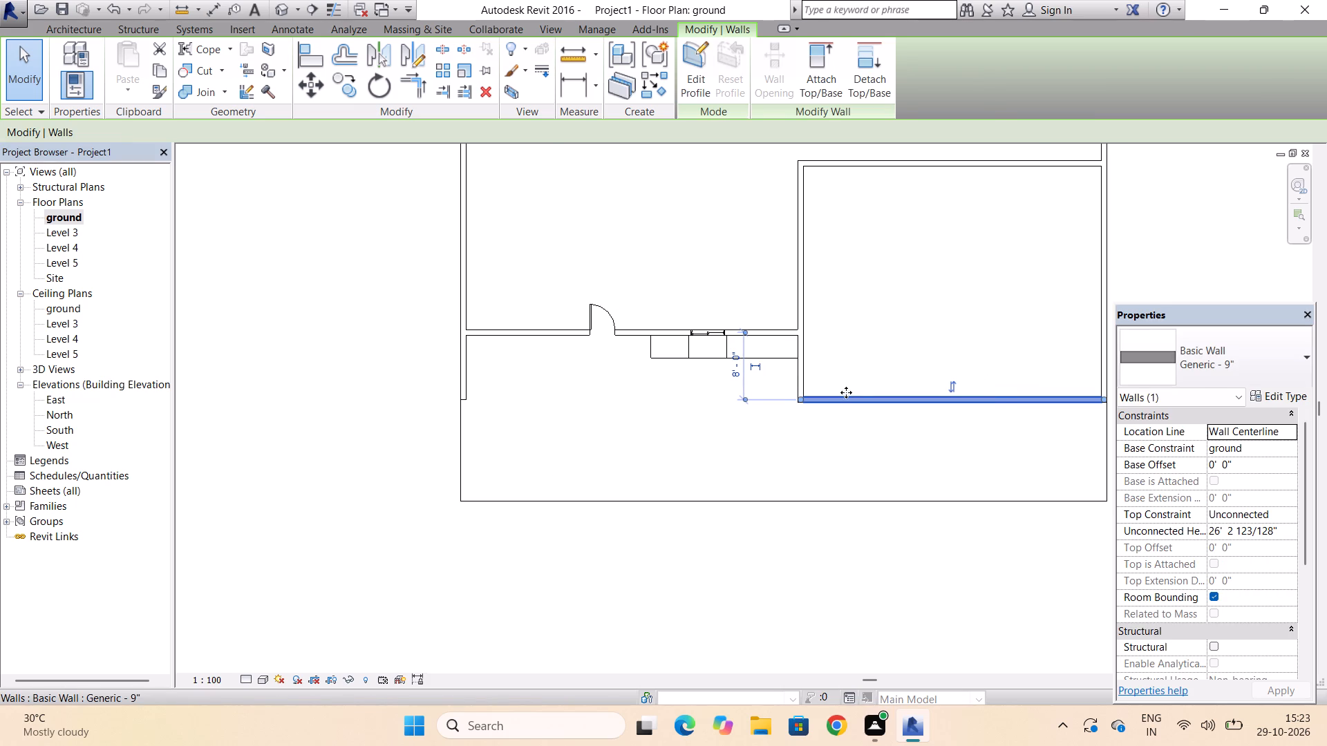
left_click_drag(846, 392, 846, 354)
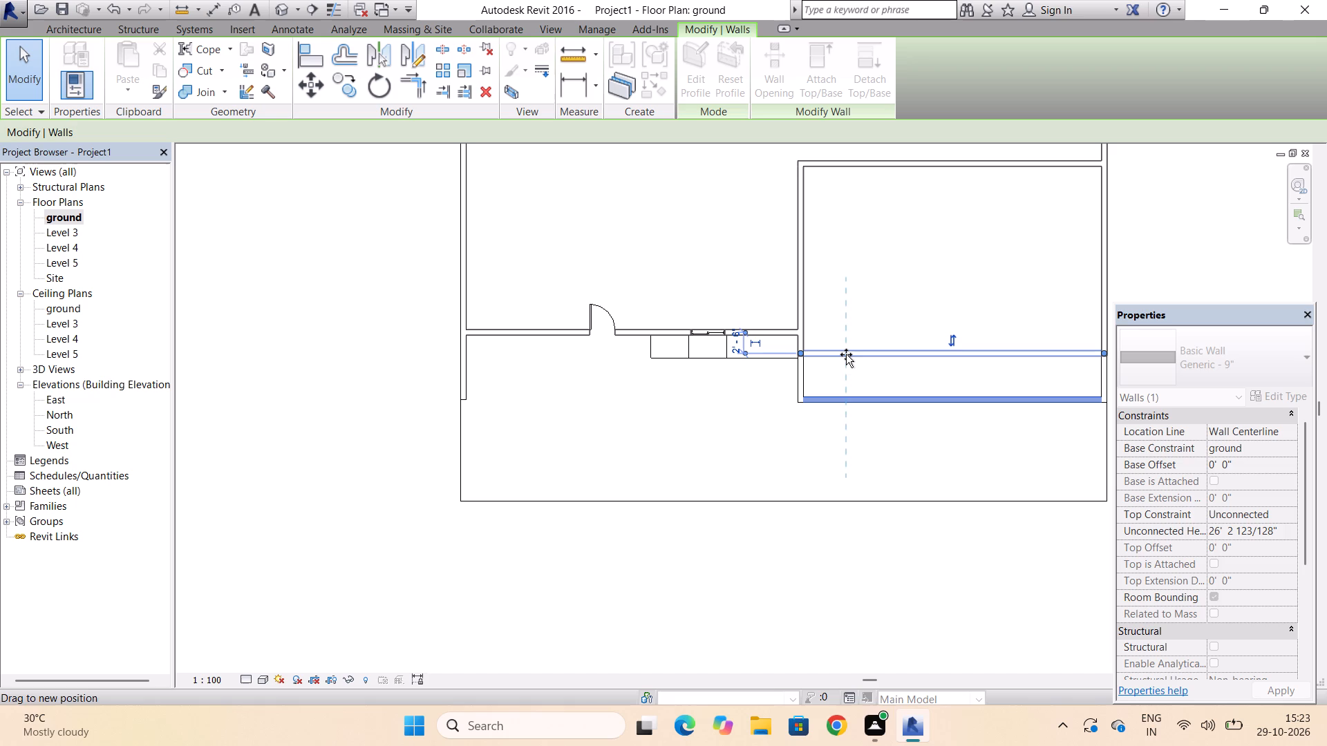
left_click_drag(846, 354, 843, 361)
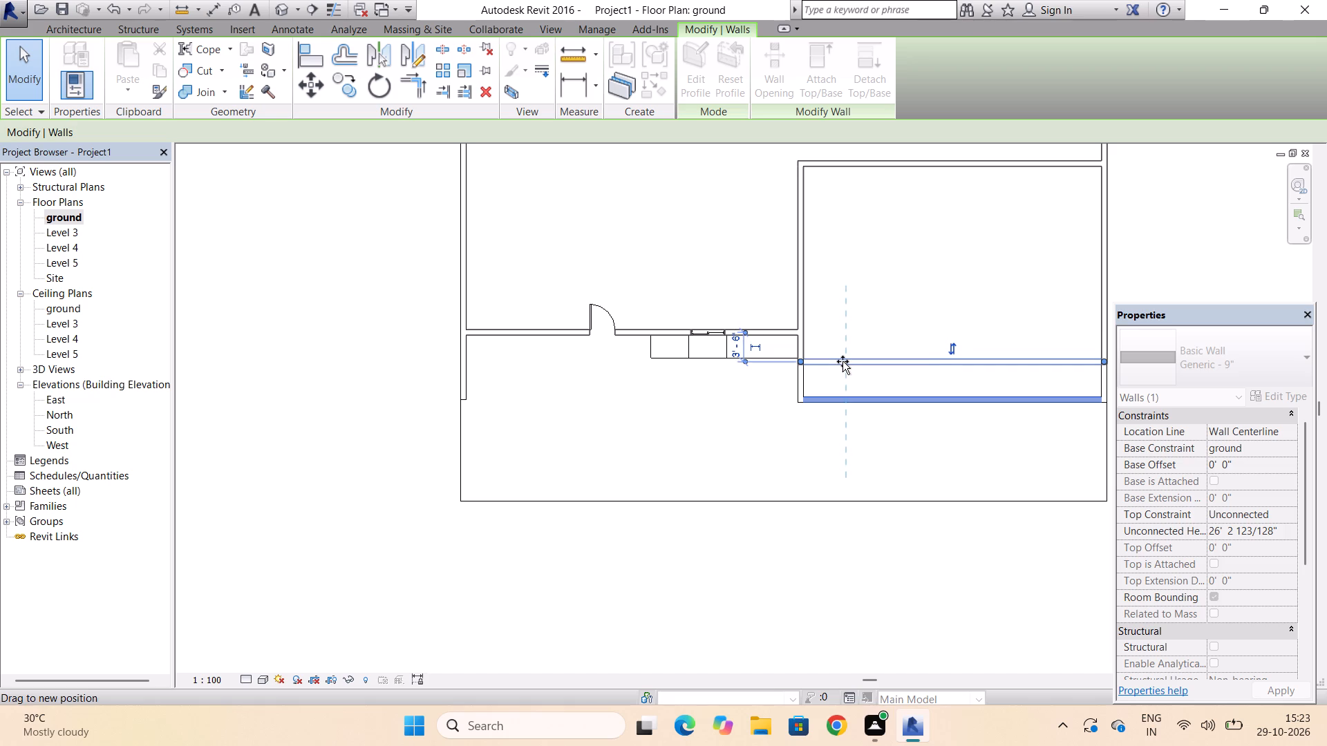
left_click_drag(843, 361, 843, 358)
scroll(798, 360, "up", 2)
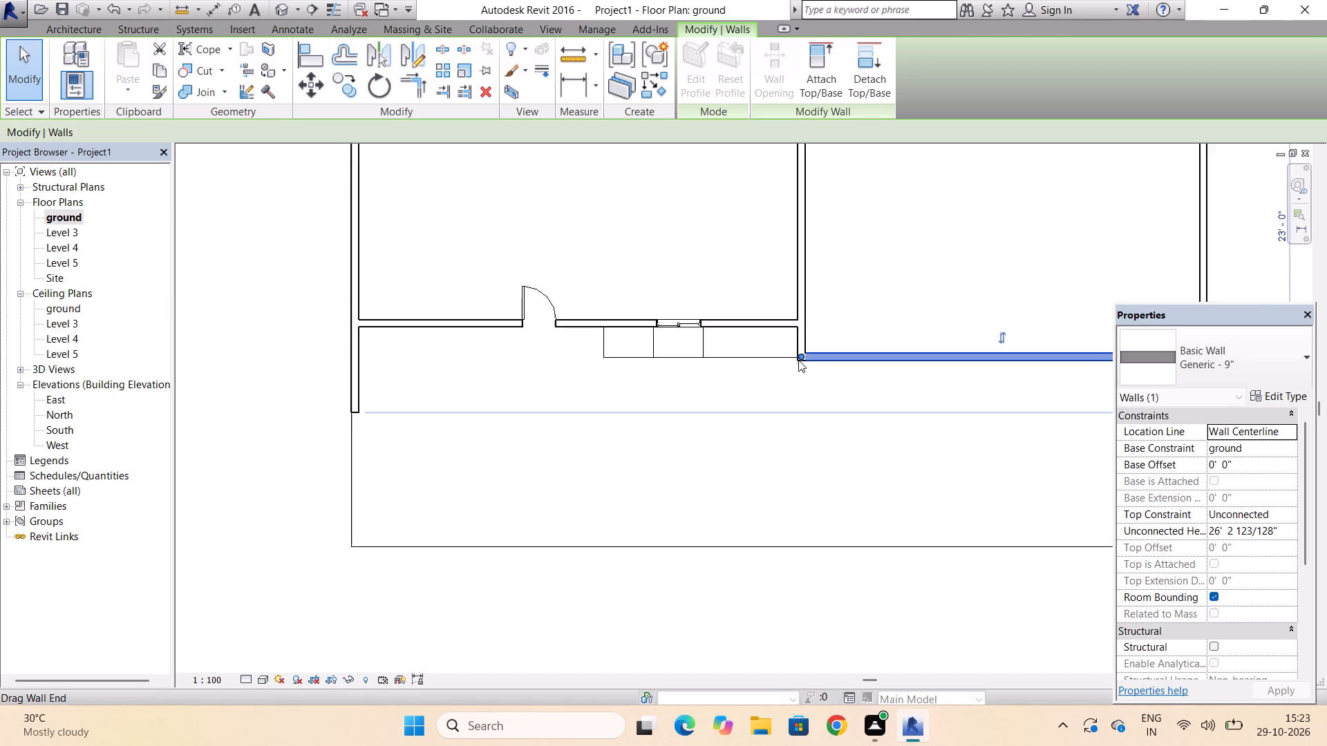
scroll(798, 360, "up", 9)
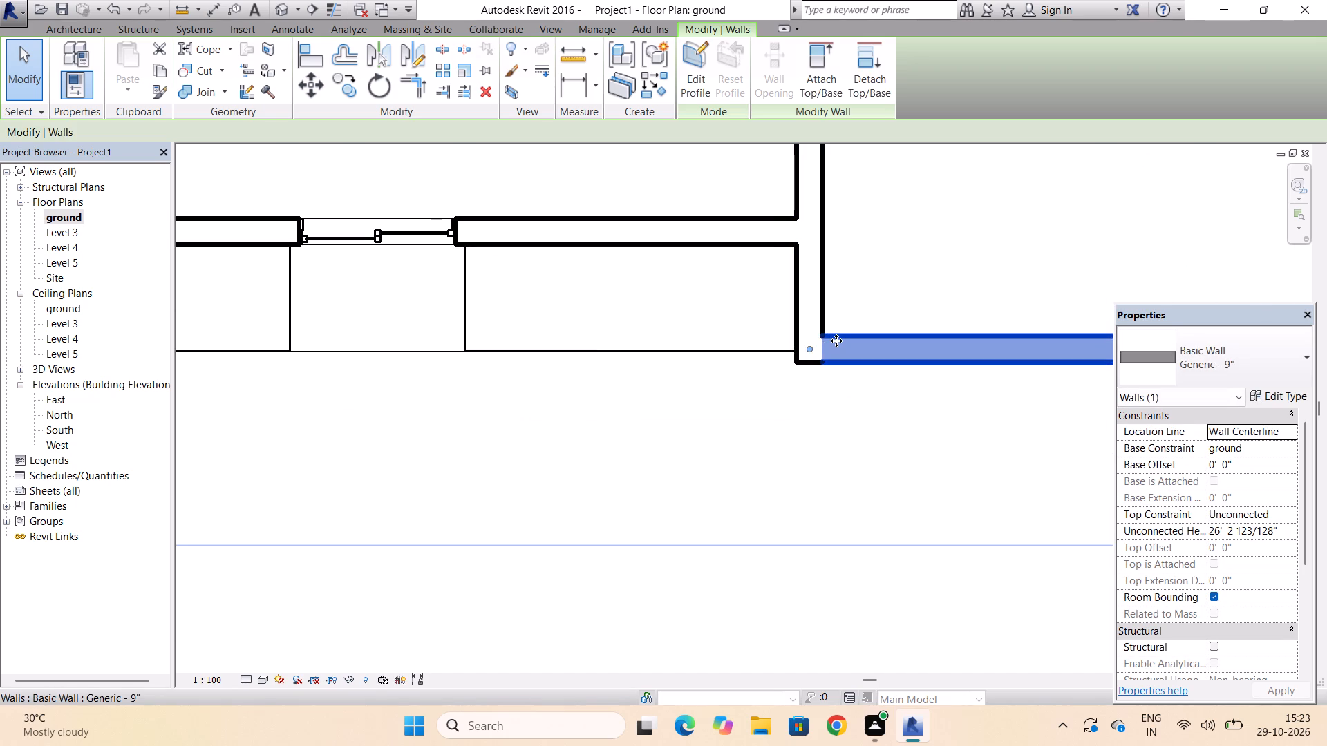
left_click_drag(836, 341, 836, 311)
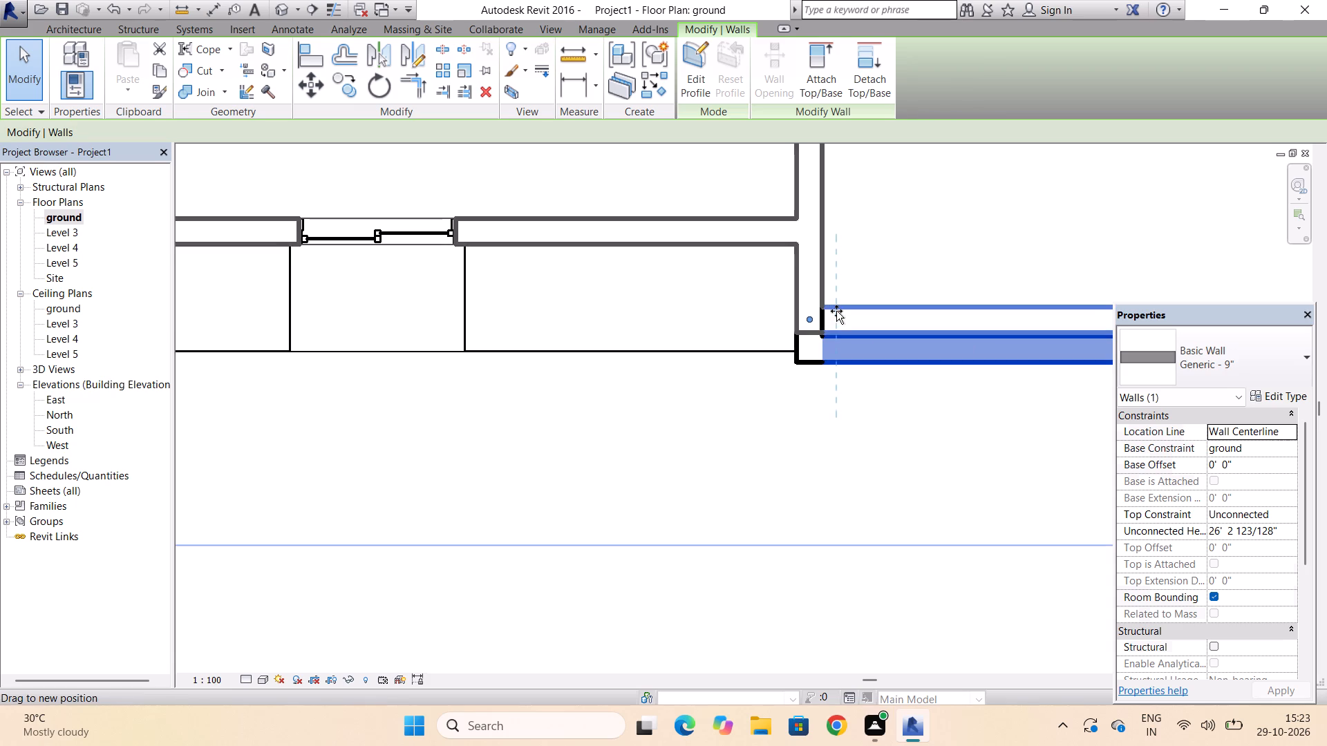
left_click_drag(836, 311, 834, 330)
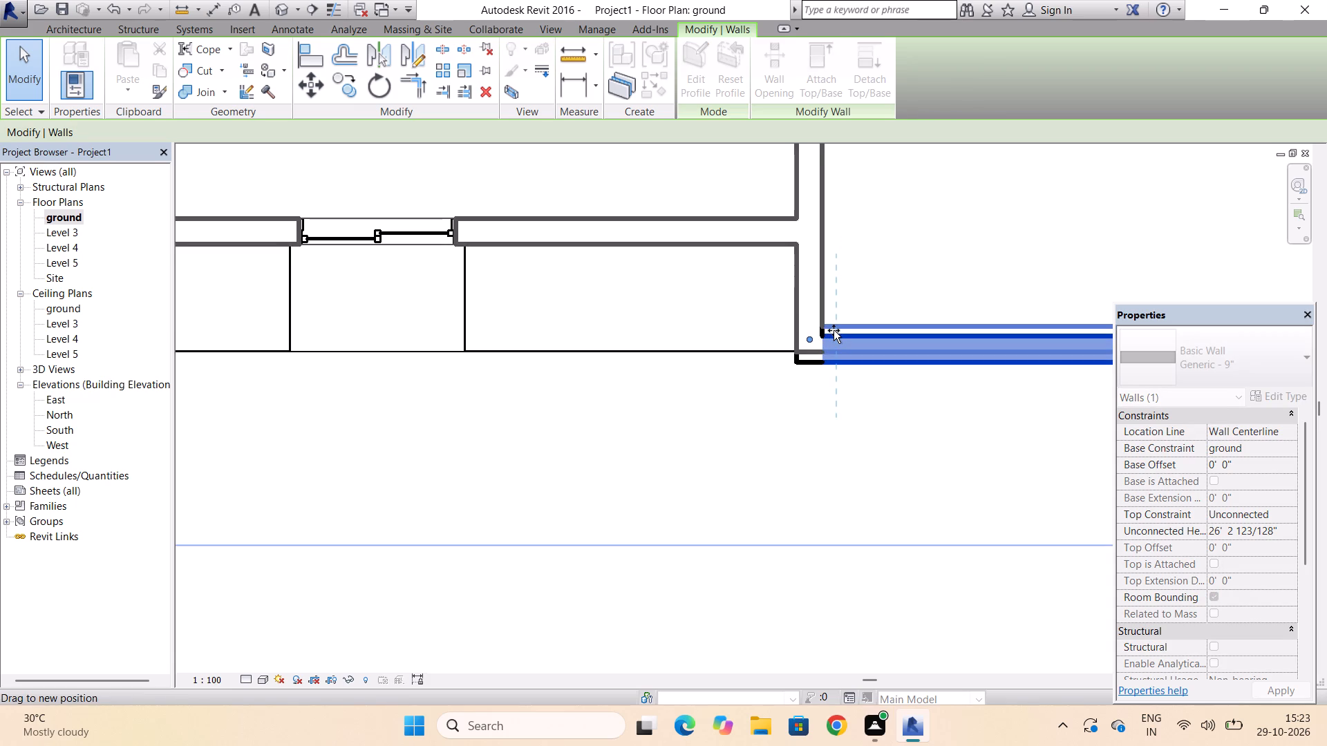
left_click_drag(834, 330, 834, 329)
scroll(744, 396, "down", 5)
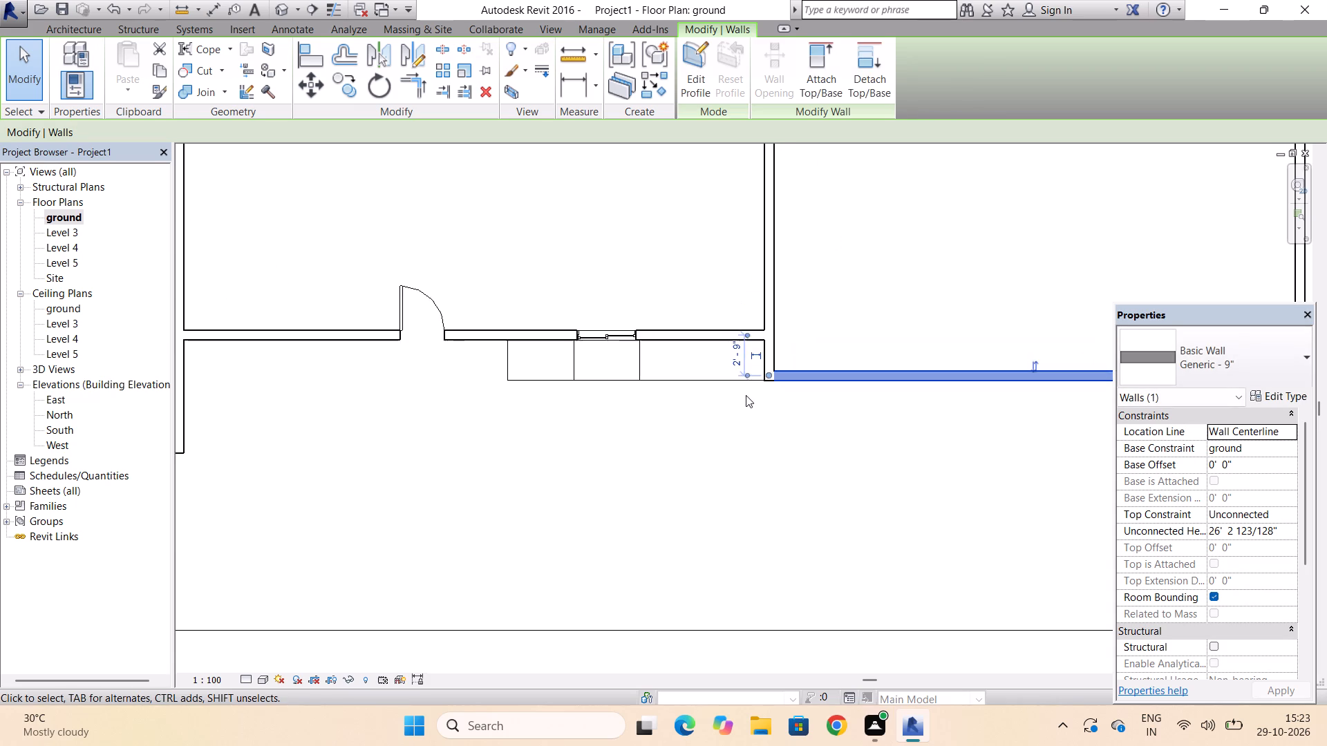
scroll(746, 395, "down", 7)
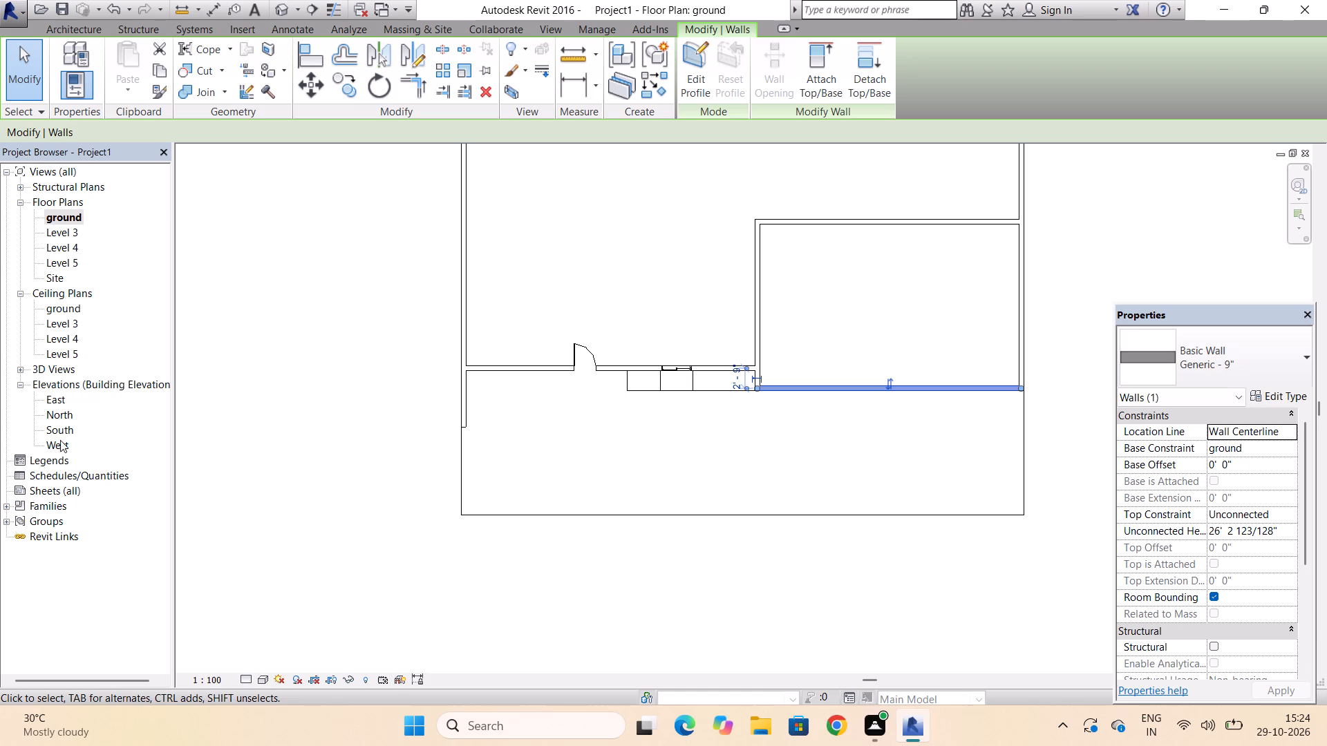
In the North elevation, lower the selected wall's top to the Level 3 line, for a height of 10'-0".
left_click(71, 417)
left_click(71, 417)
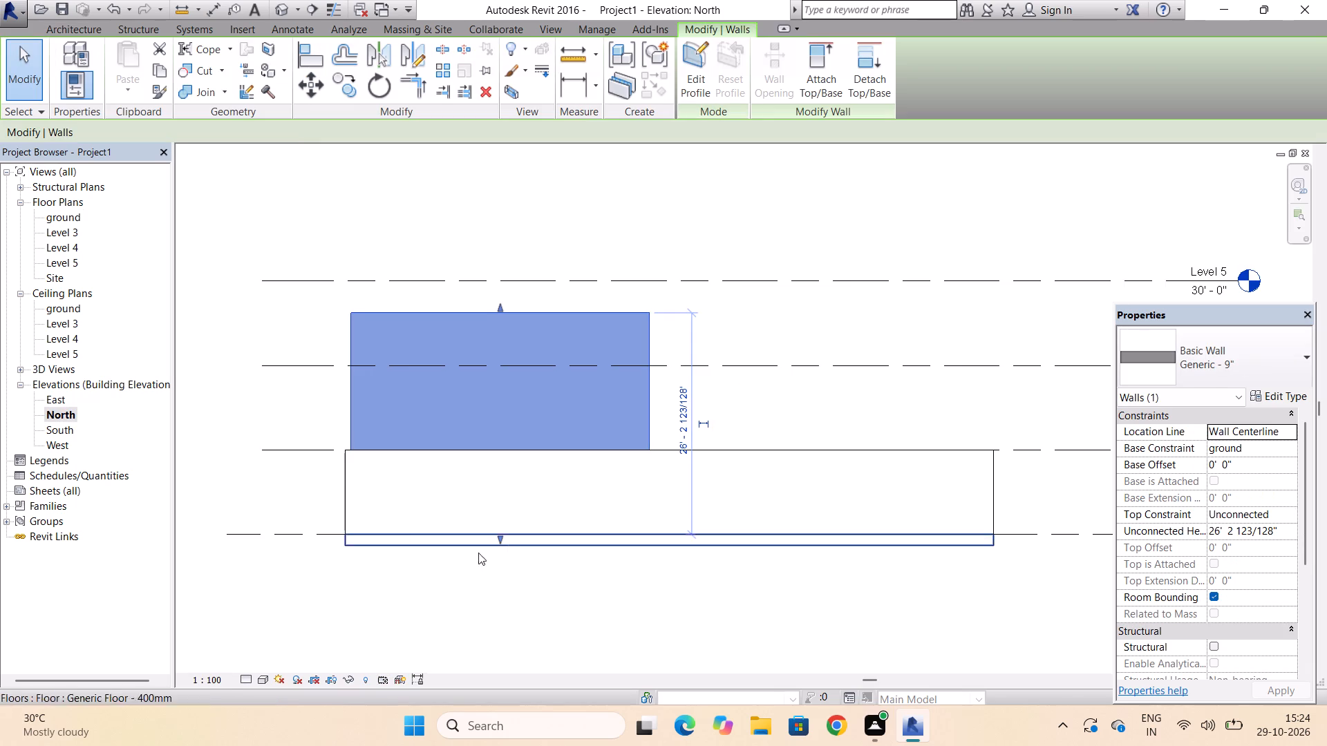
scroll(472, 367, "down", 6)
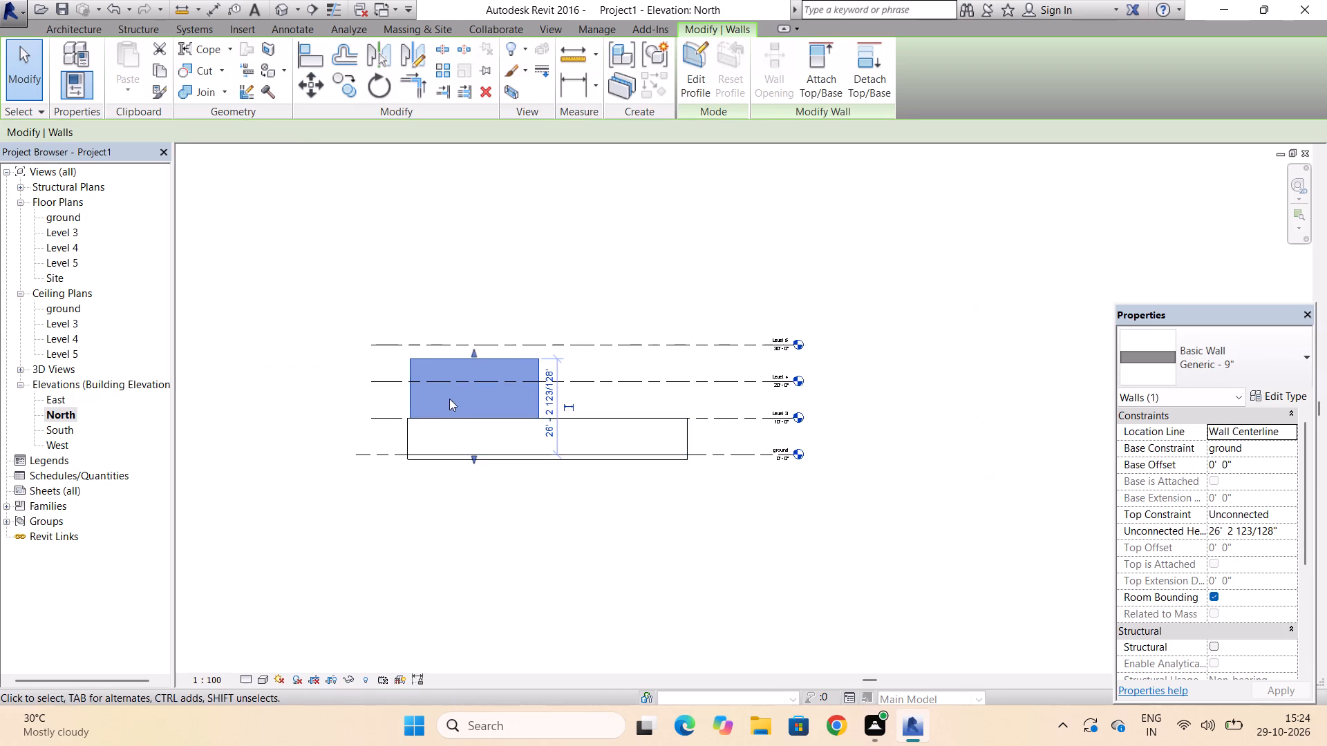
scroll(462, 388, "up", 5)
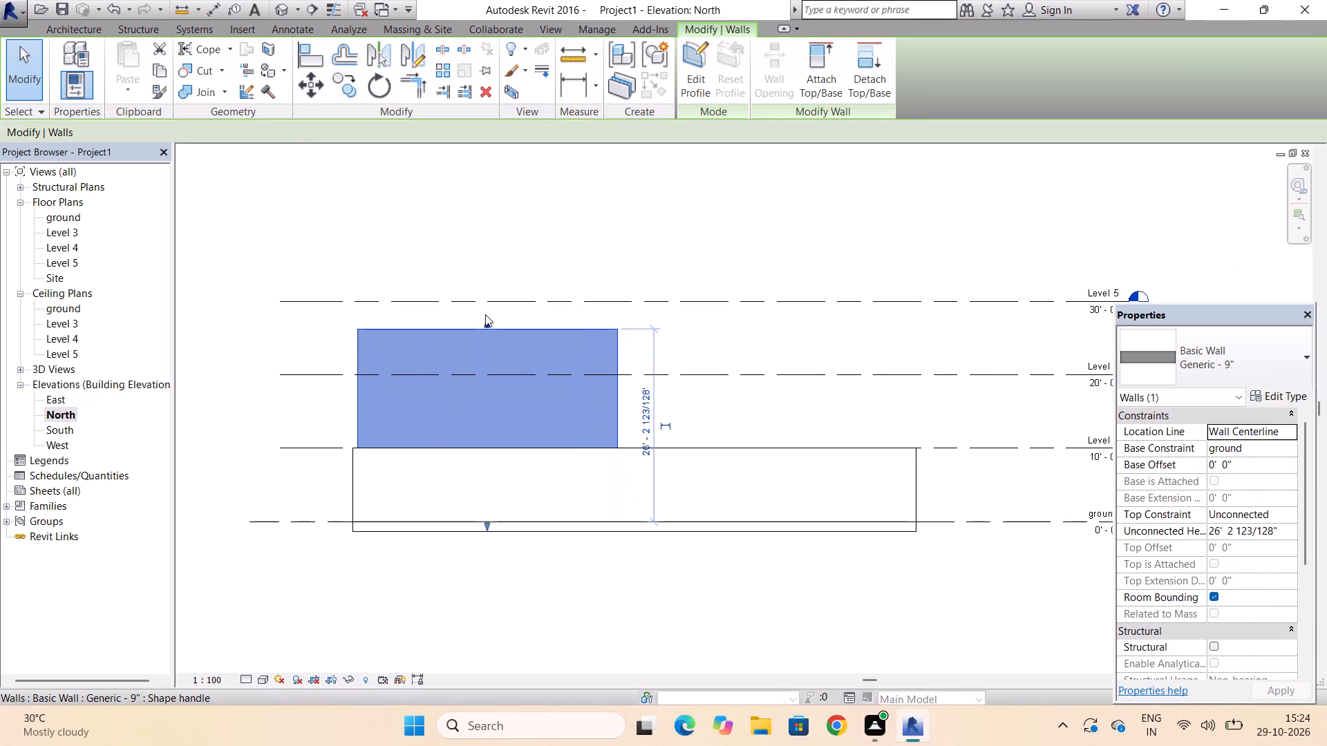
left_click_drag(486, 323, 474, 446)
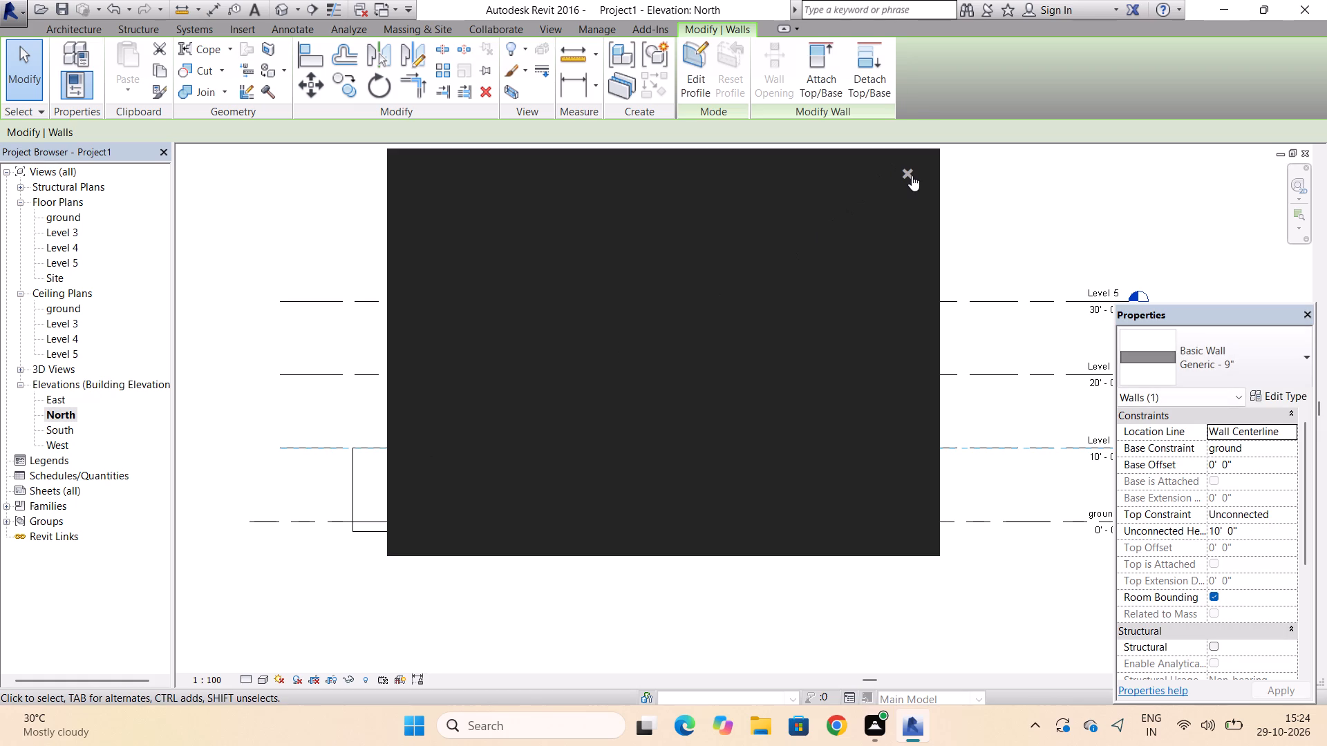
left_click(912, 175)
Rename Level 3 as Level 1, renaming its corresponding views too.
scroll(756, 303, "down", 3)
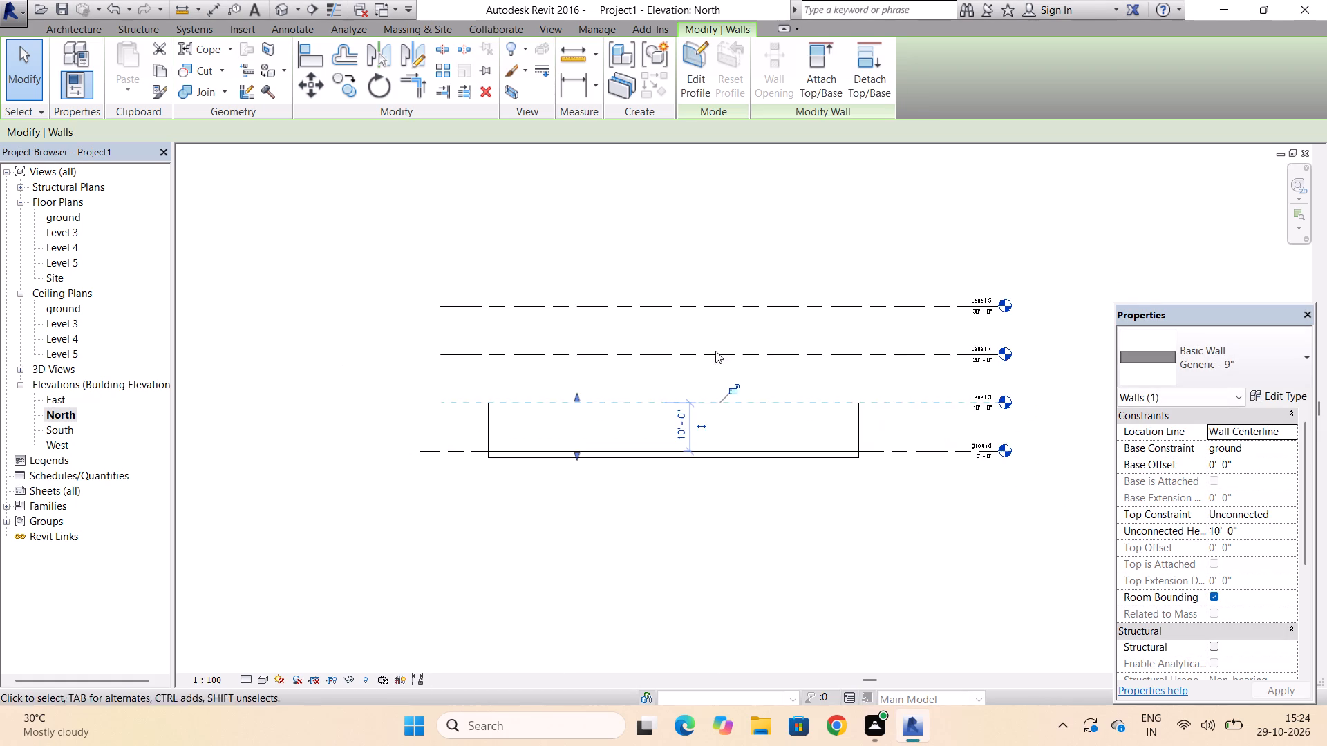
scroll(657, 405, "down", 3)
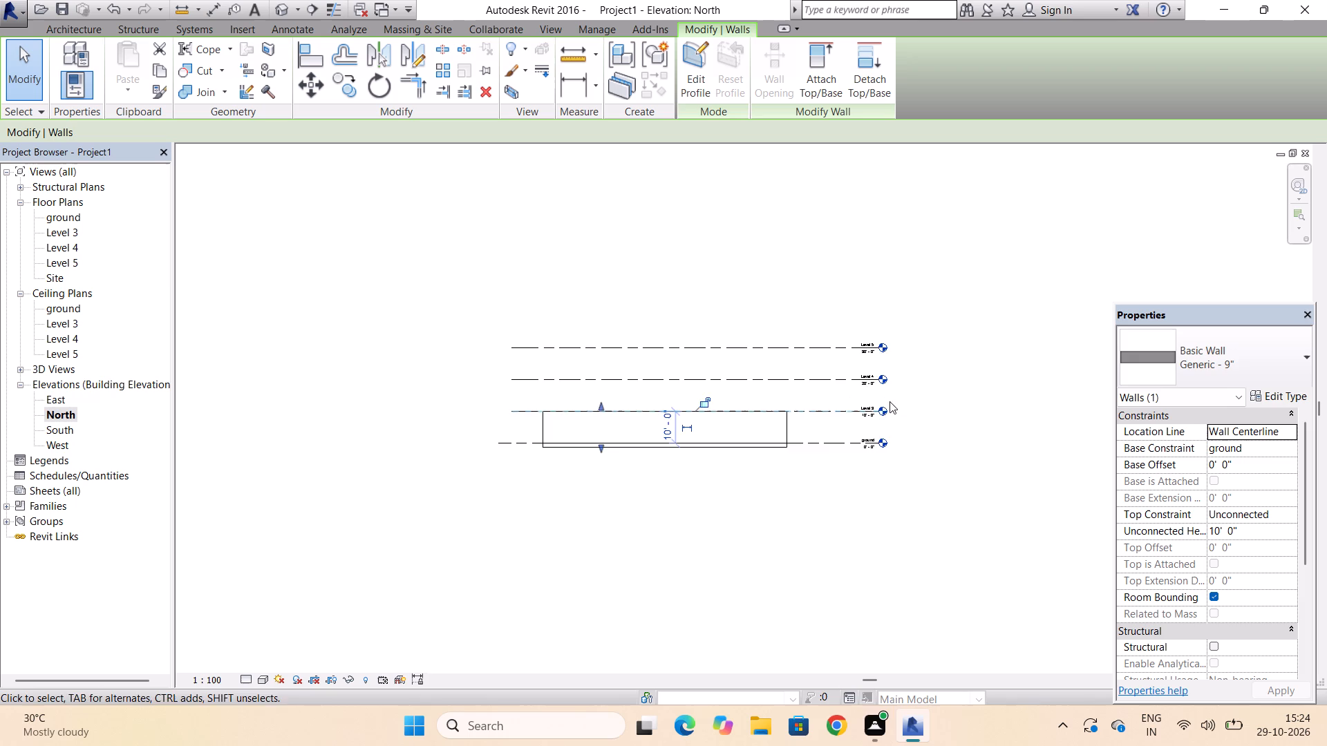
scroll(885, 407, "up", 11)
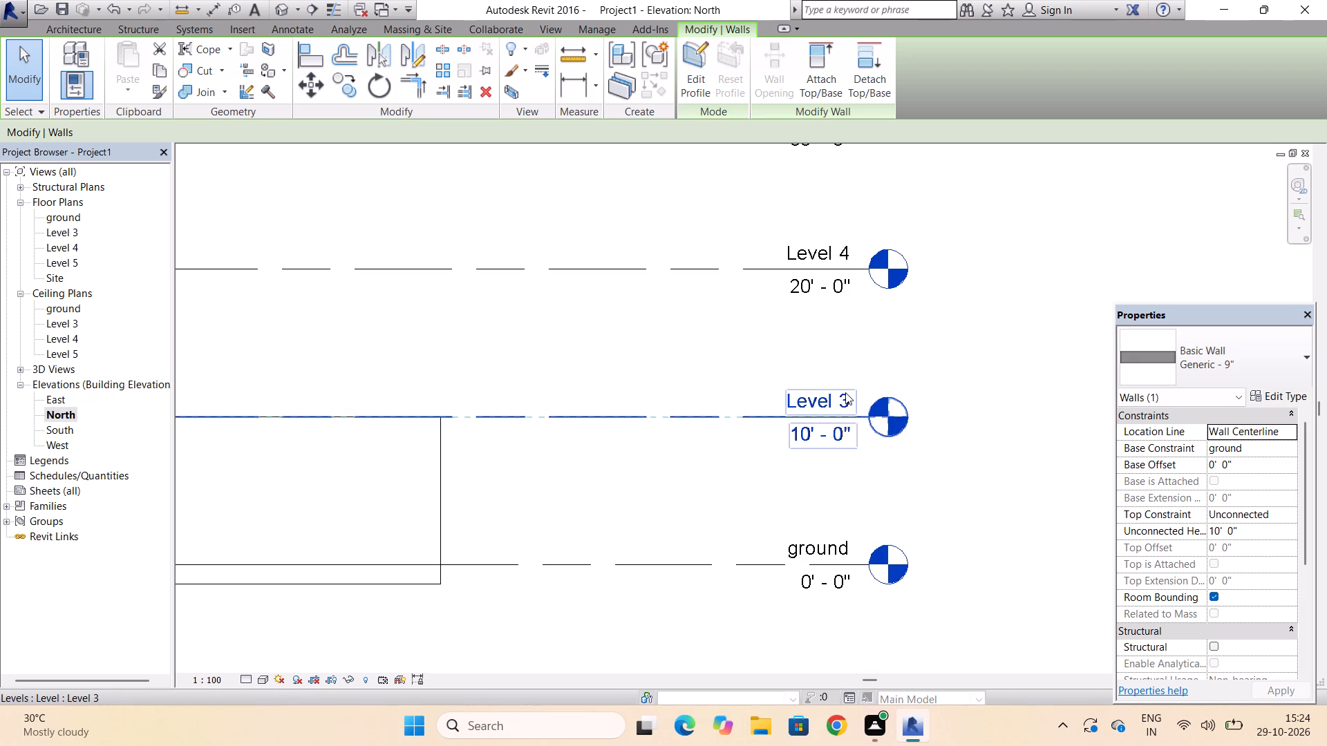
left_click(845, 392)
left_click(845, 392)
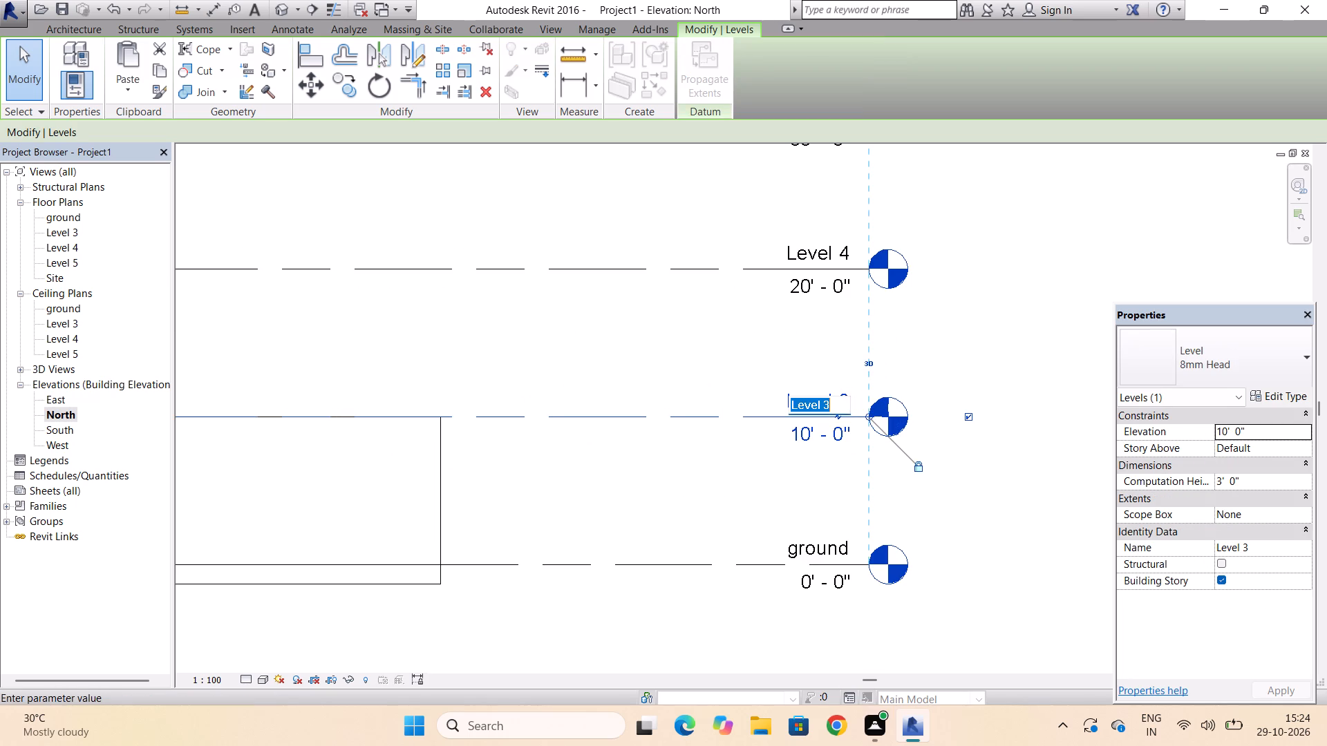
left_click(834, 399)
key("BackSpace")
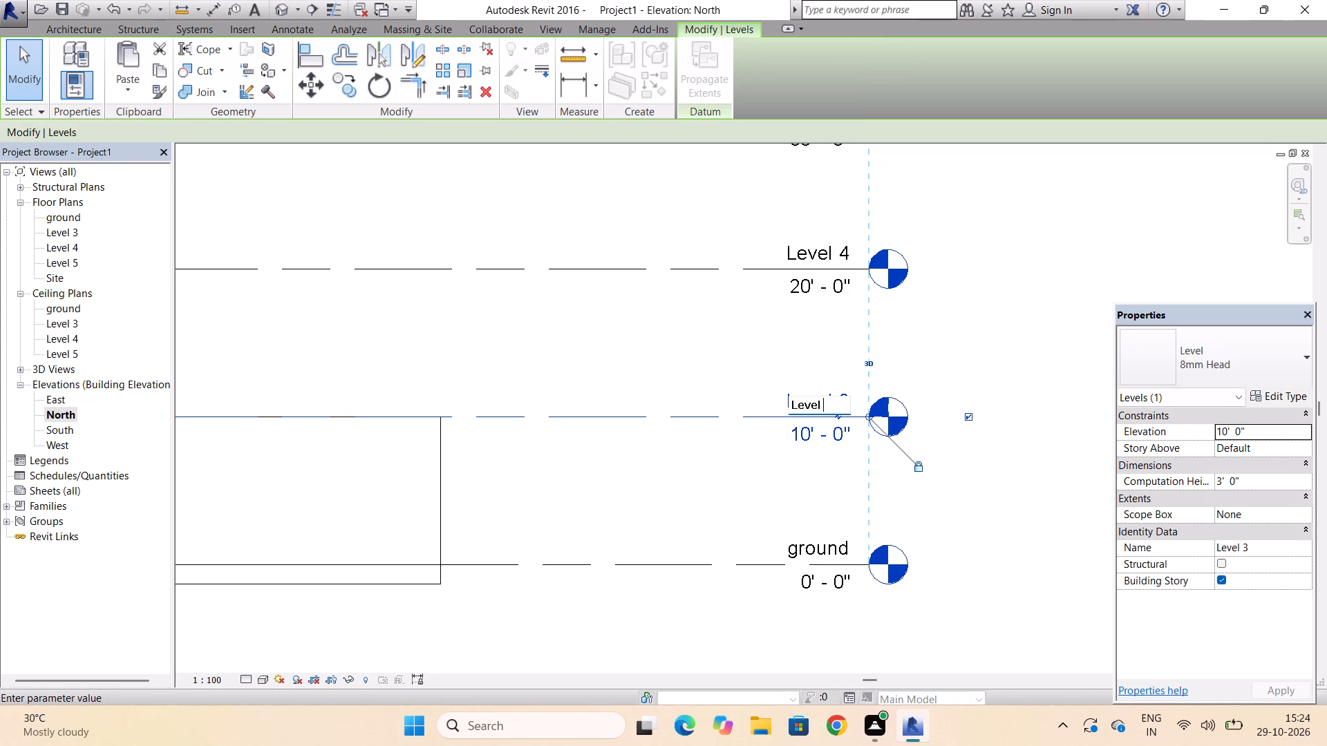
key("1")
left_click(958, 340)
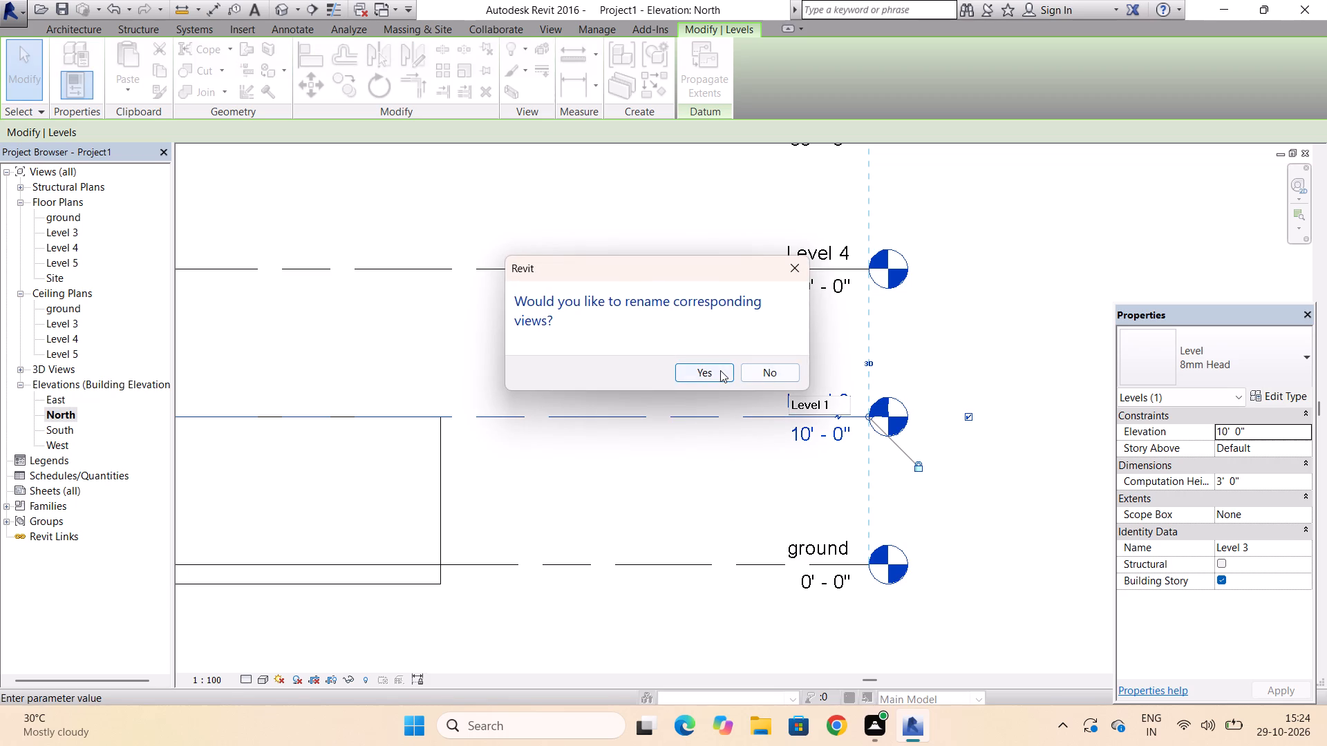
left_click(720, 370)
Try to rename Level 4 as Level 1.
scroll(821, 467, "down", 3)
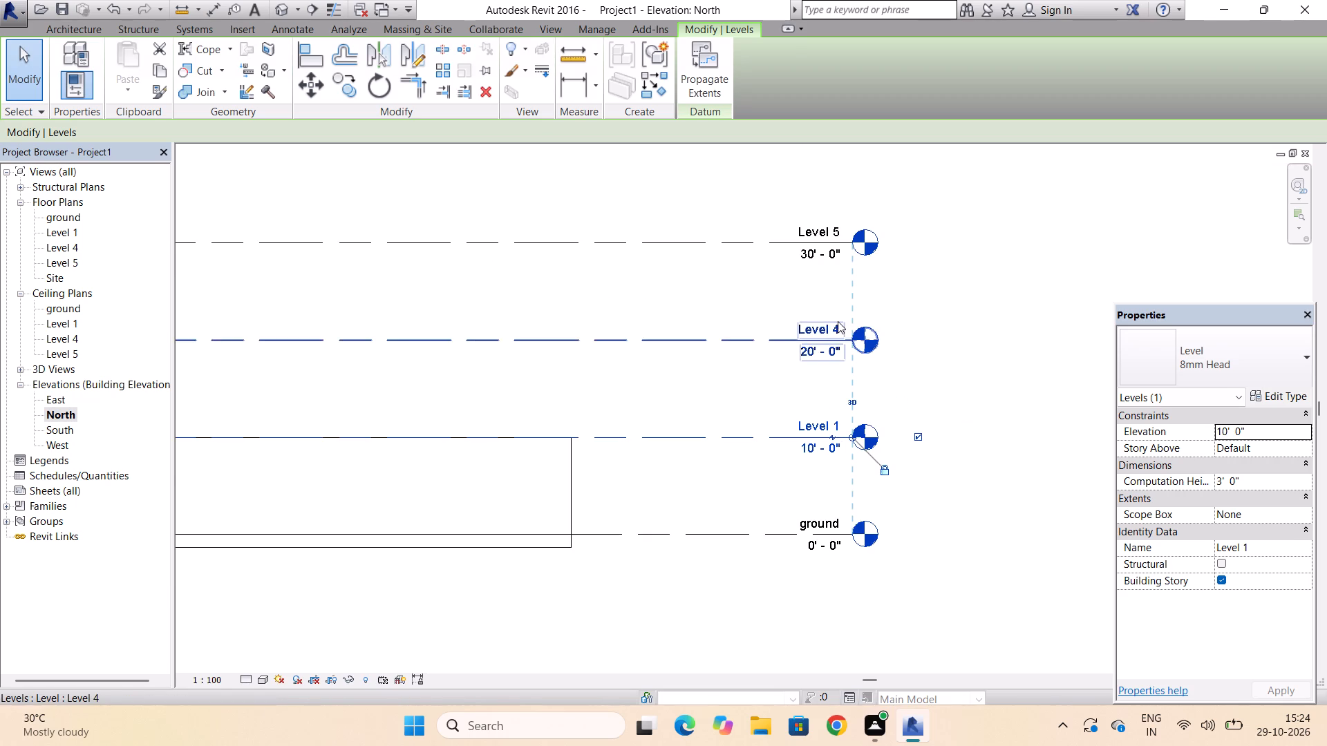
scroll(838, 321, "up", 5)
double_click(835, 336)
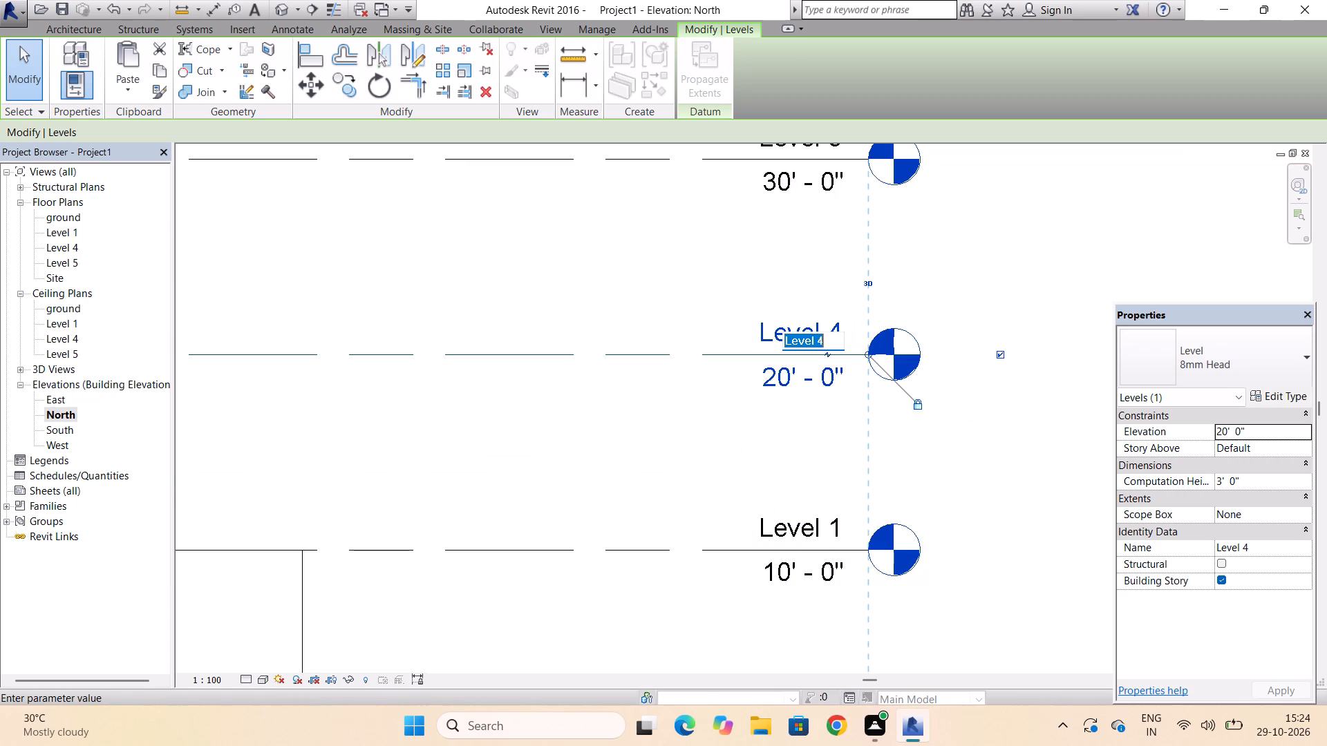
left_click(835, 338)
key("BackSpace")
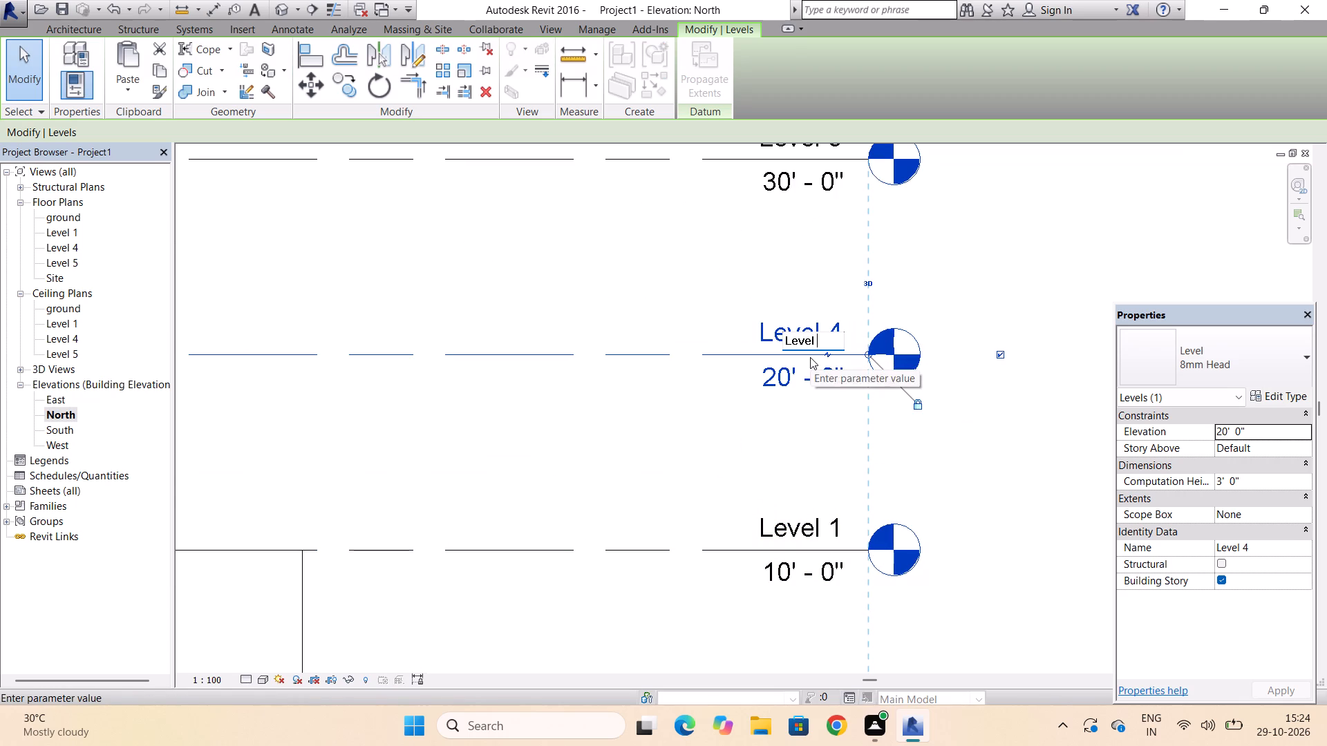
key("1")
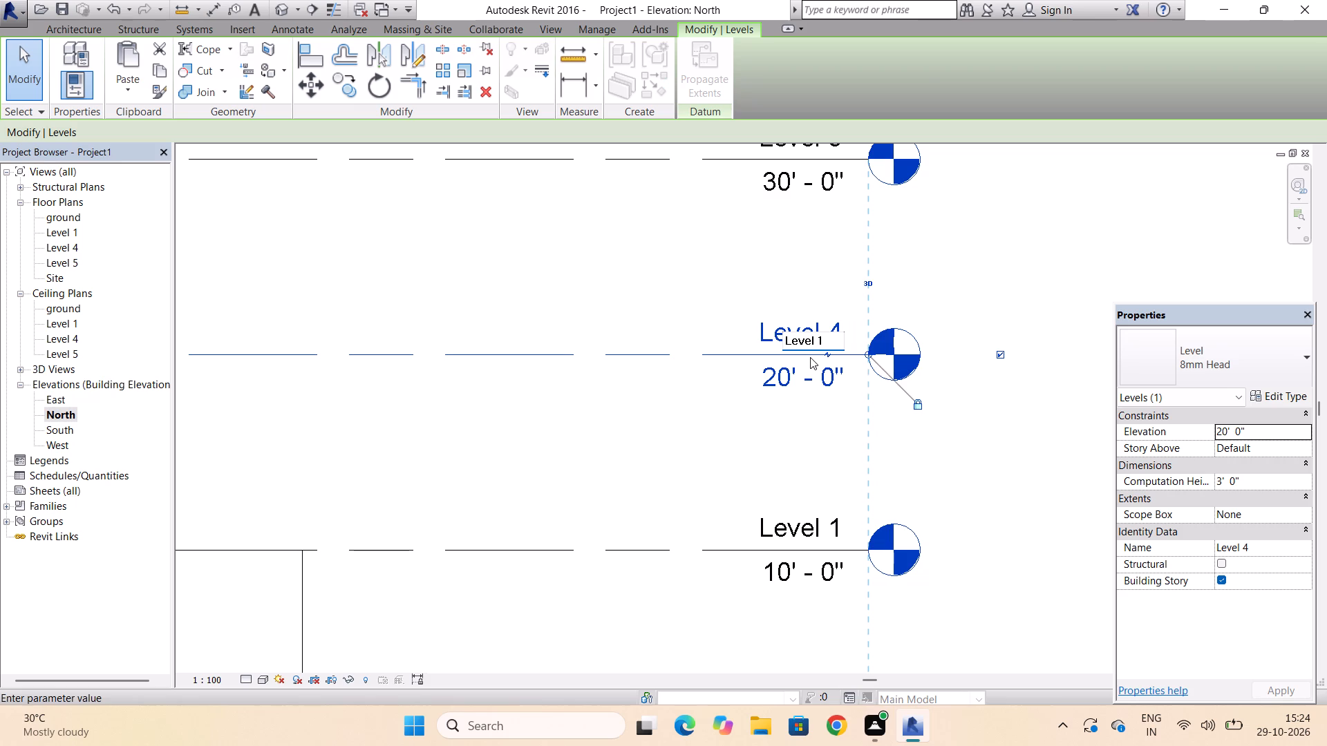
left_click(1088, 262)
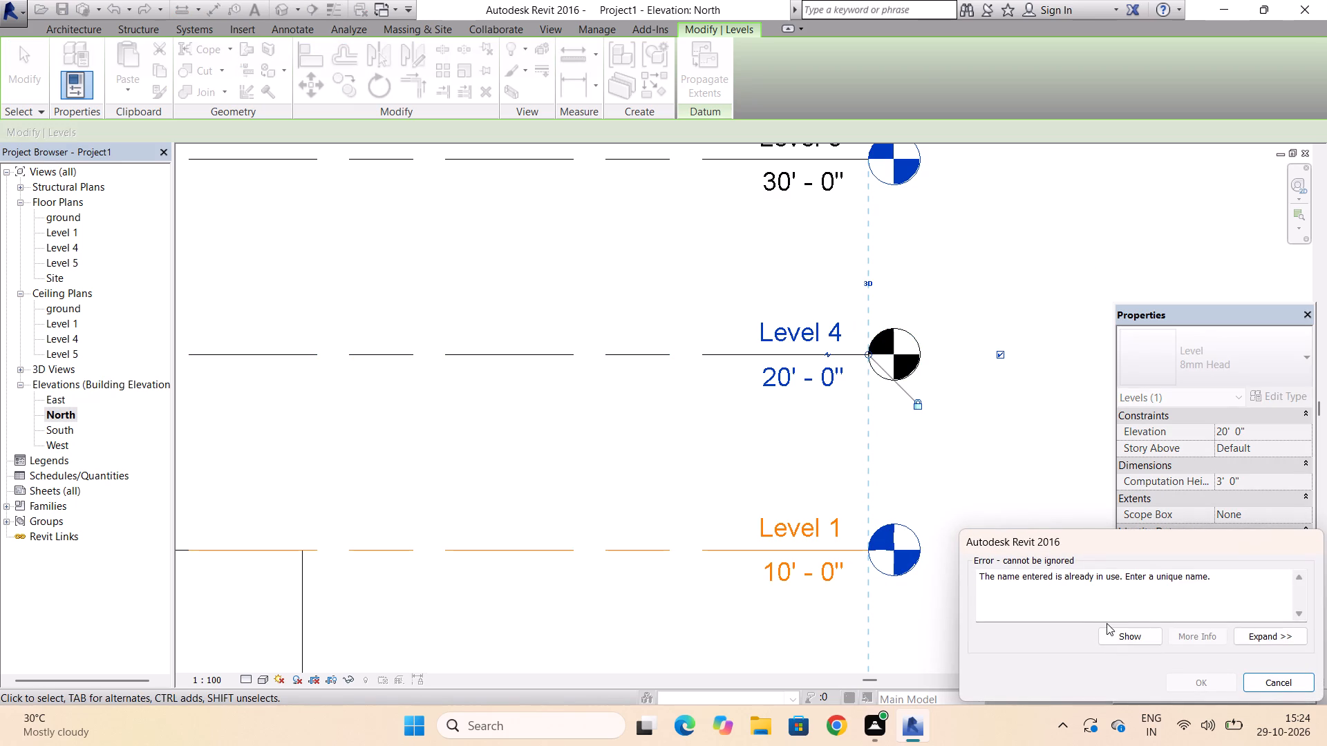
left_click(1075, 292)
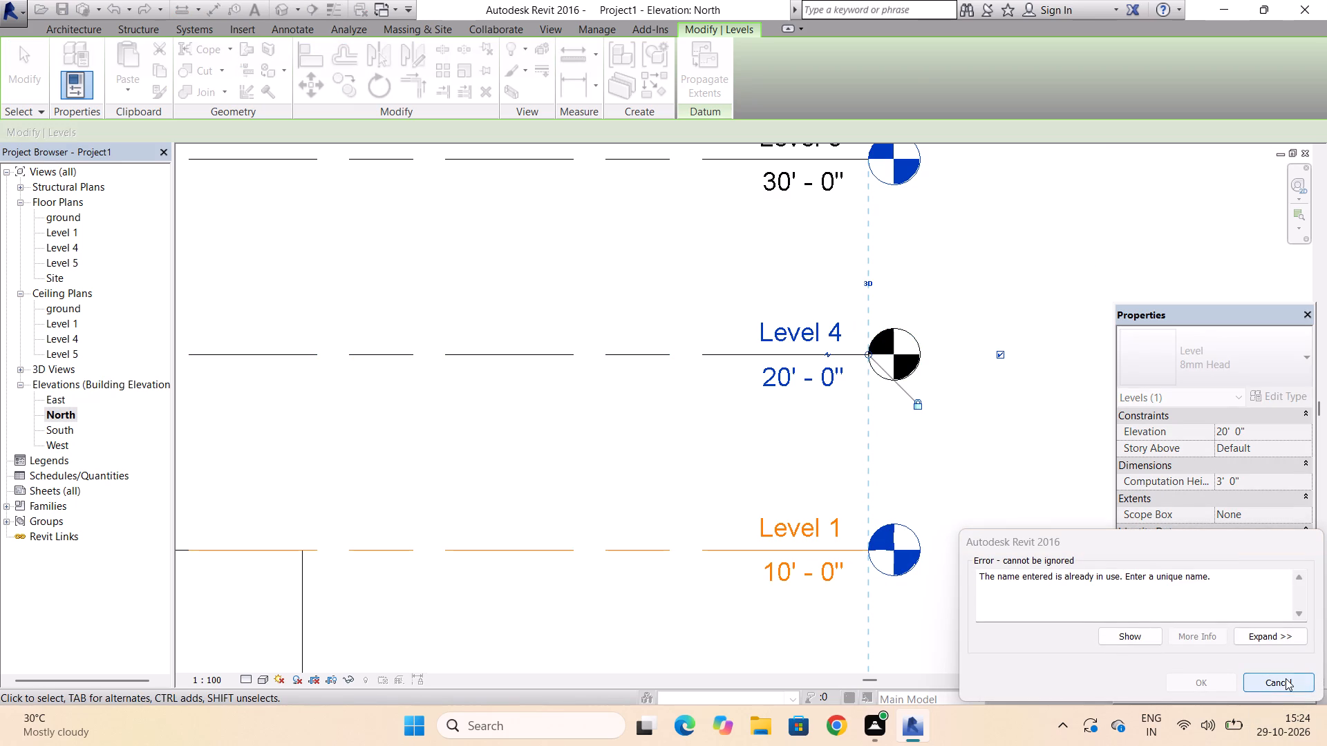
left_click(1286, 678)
Rename Level 4 as Level 2, renaming its corresponding views too.
scroll(869, 413, "down", 3)
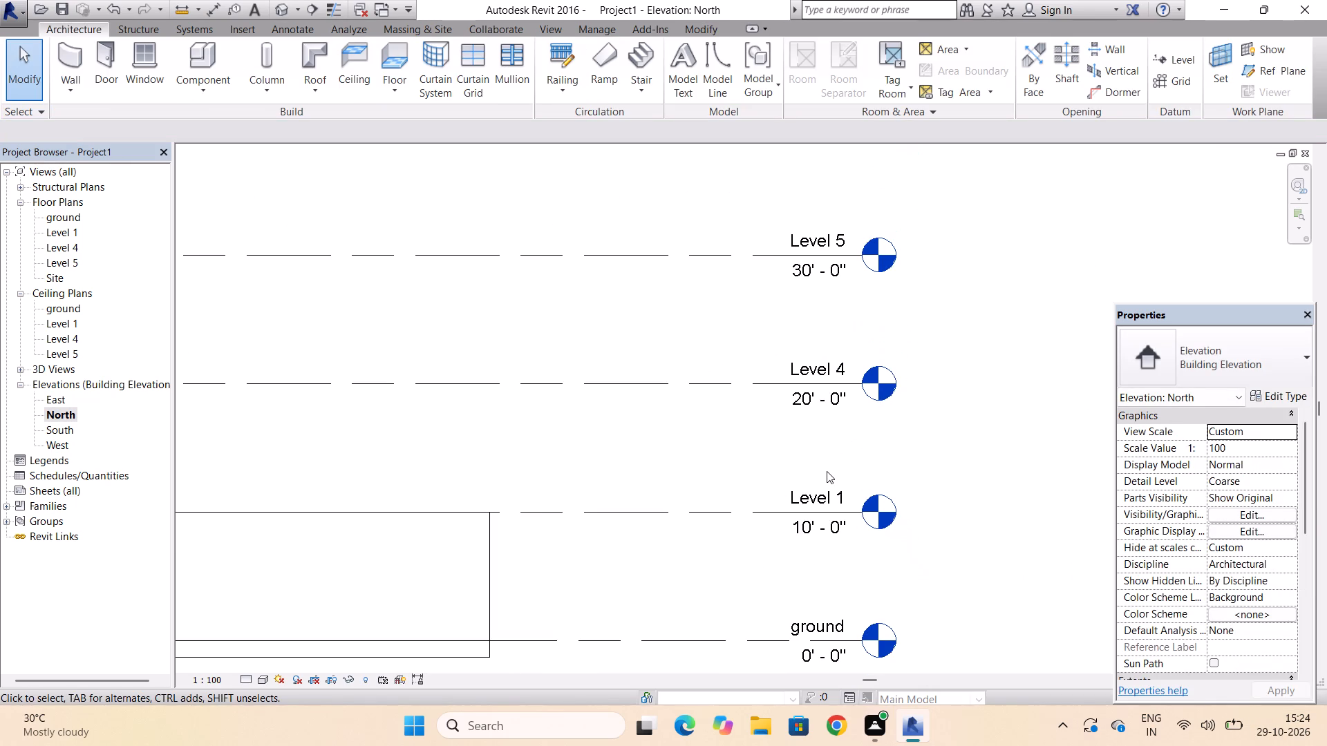
scroll(827, 471, "up", 3)
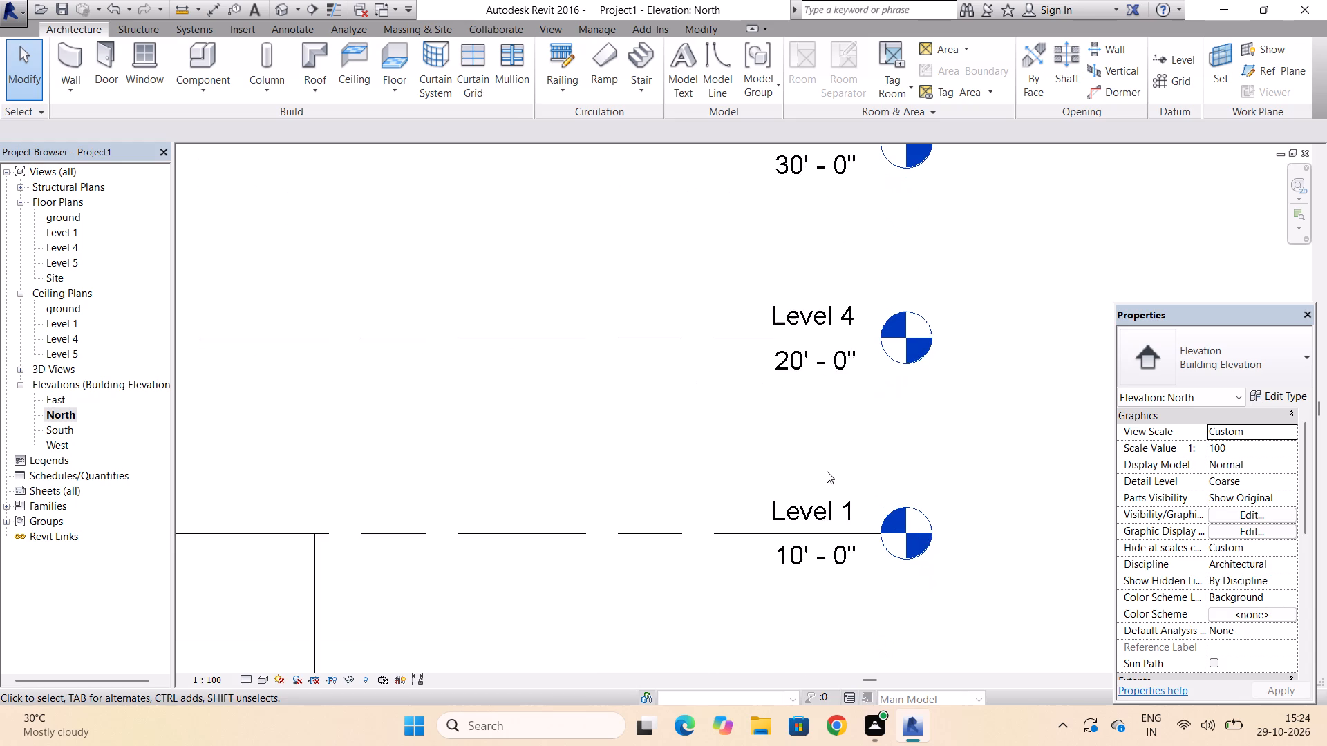
left_click(847, 317)
double_click(847, 317)
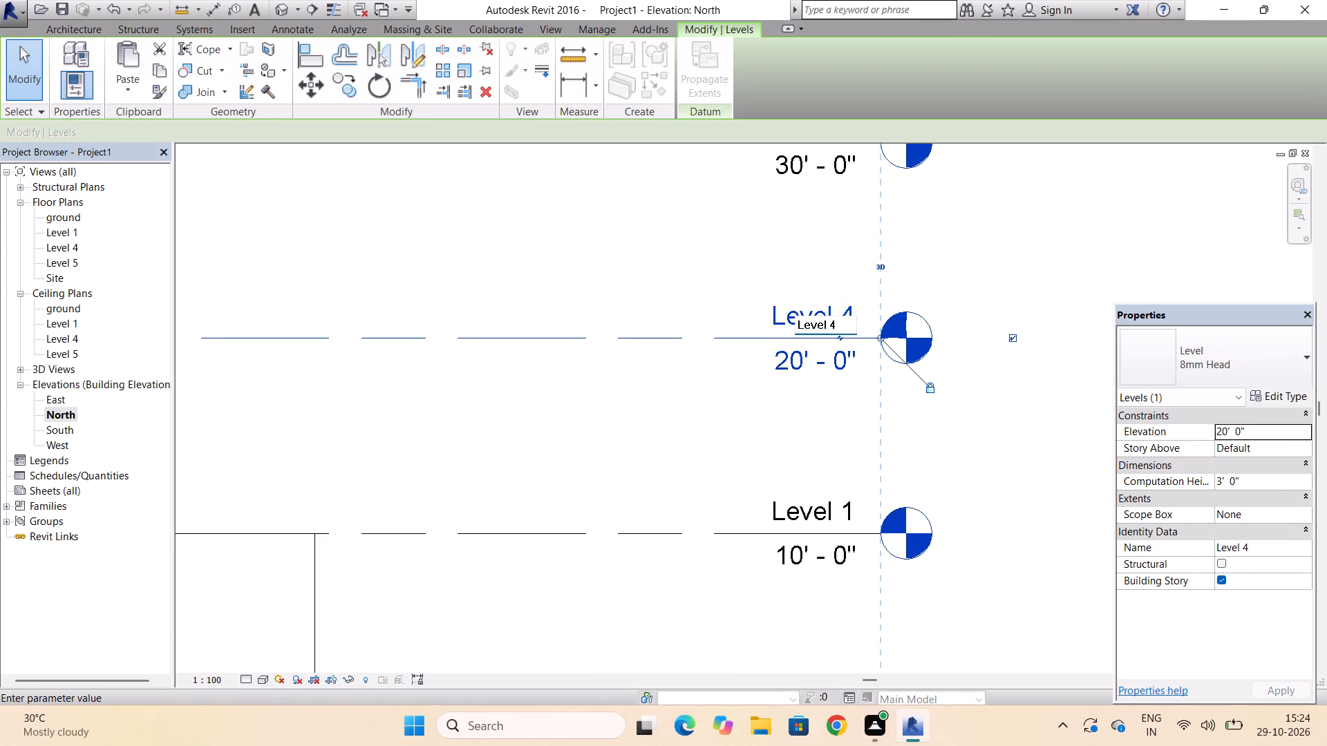
key("BackSpace")
key("2")
left_click(678, 271)
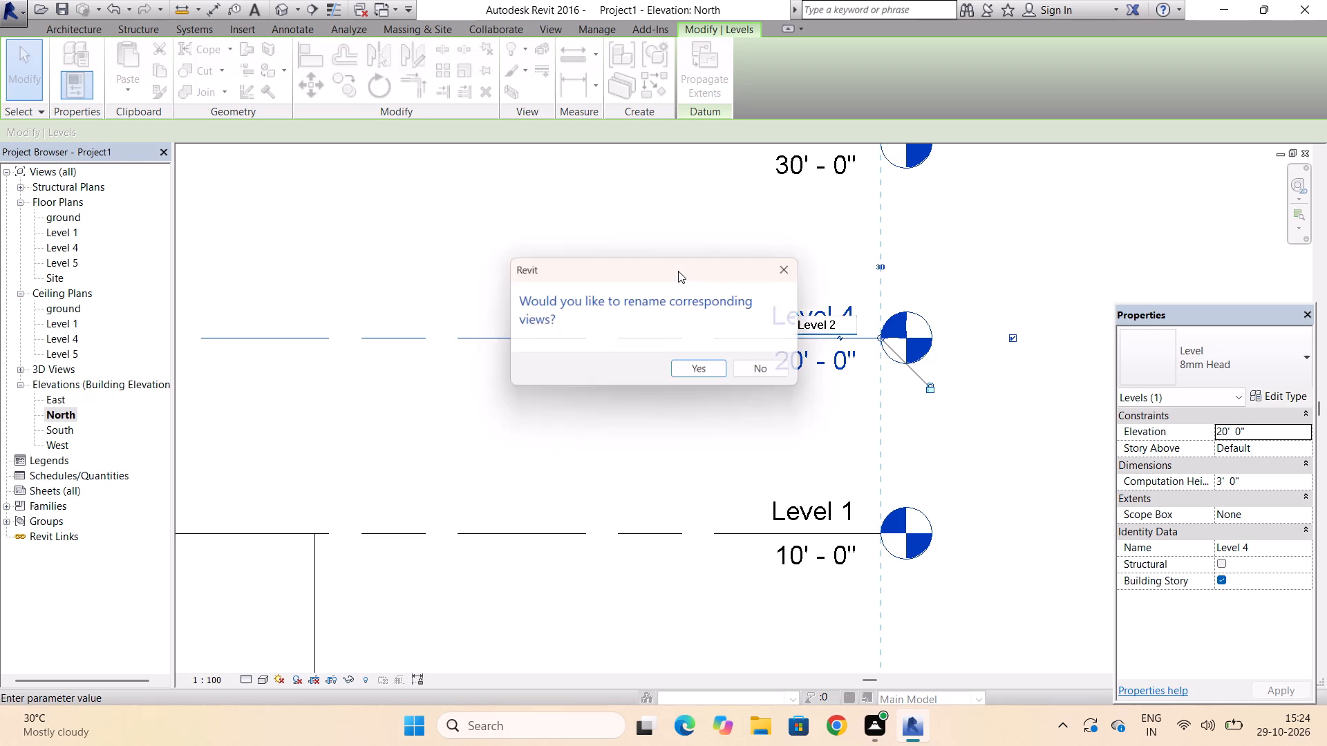
left_click(692, 373)
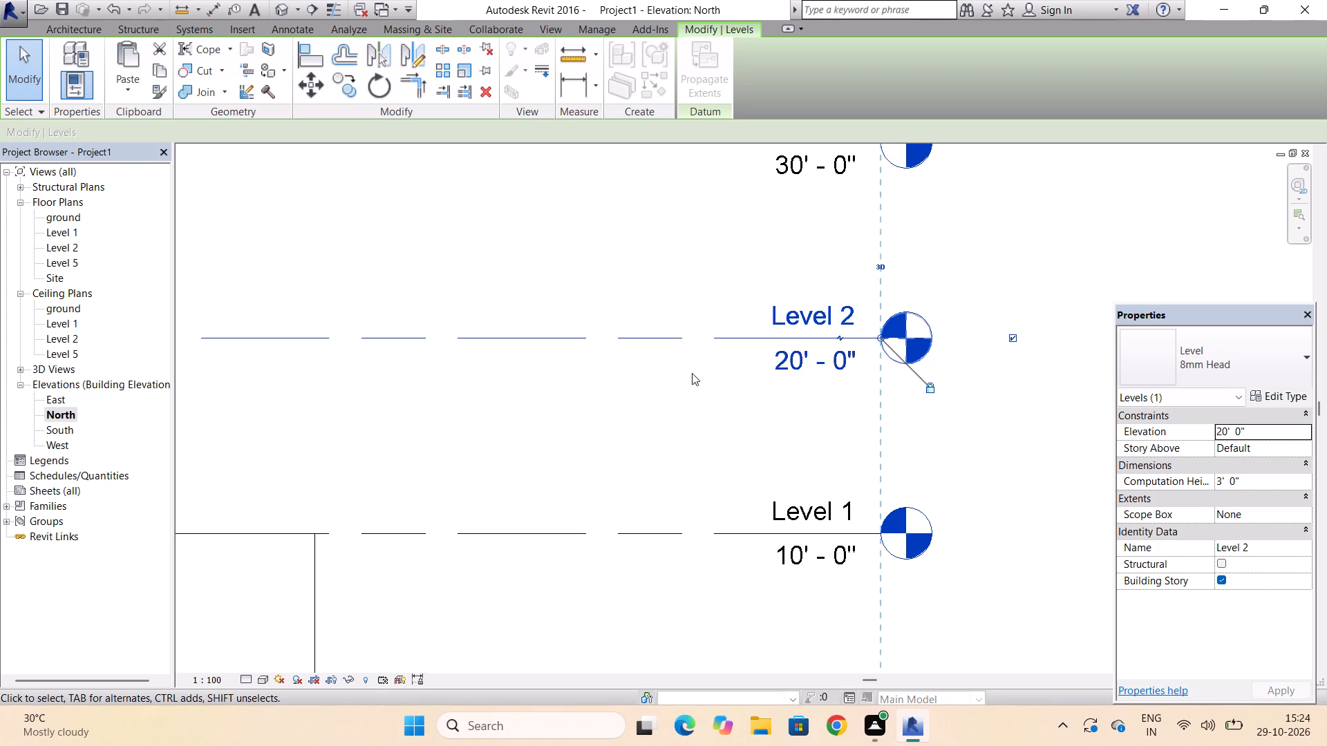
Rename Level 5 as Level 3, renaming its corresponding views too.
scroll(766, 341, "down", 4)
scroll(811, 256, "down", 2)
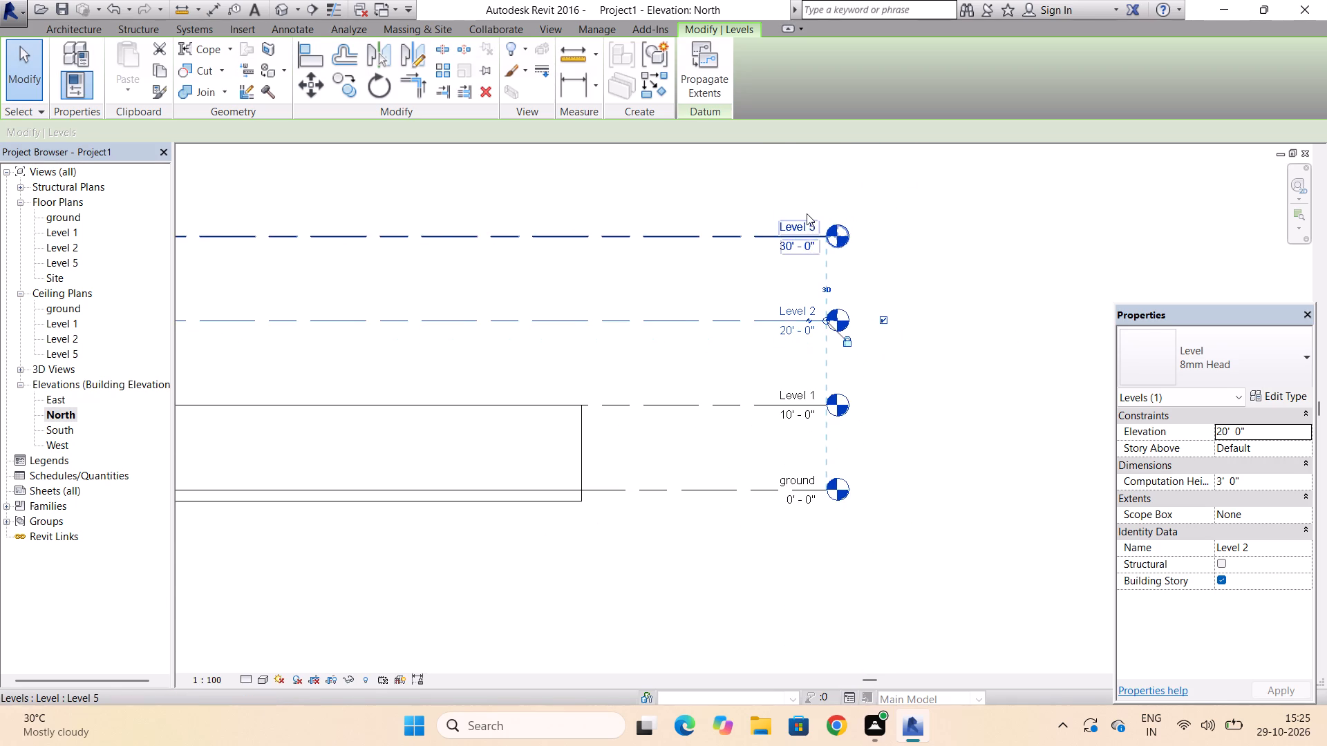
scroll(807, 213, "up", 6)
left_click(815, 235)
left_click(815, 235)
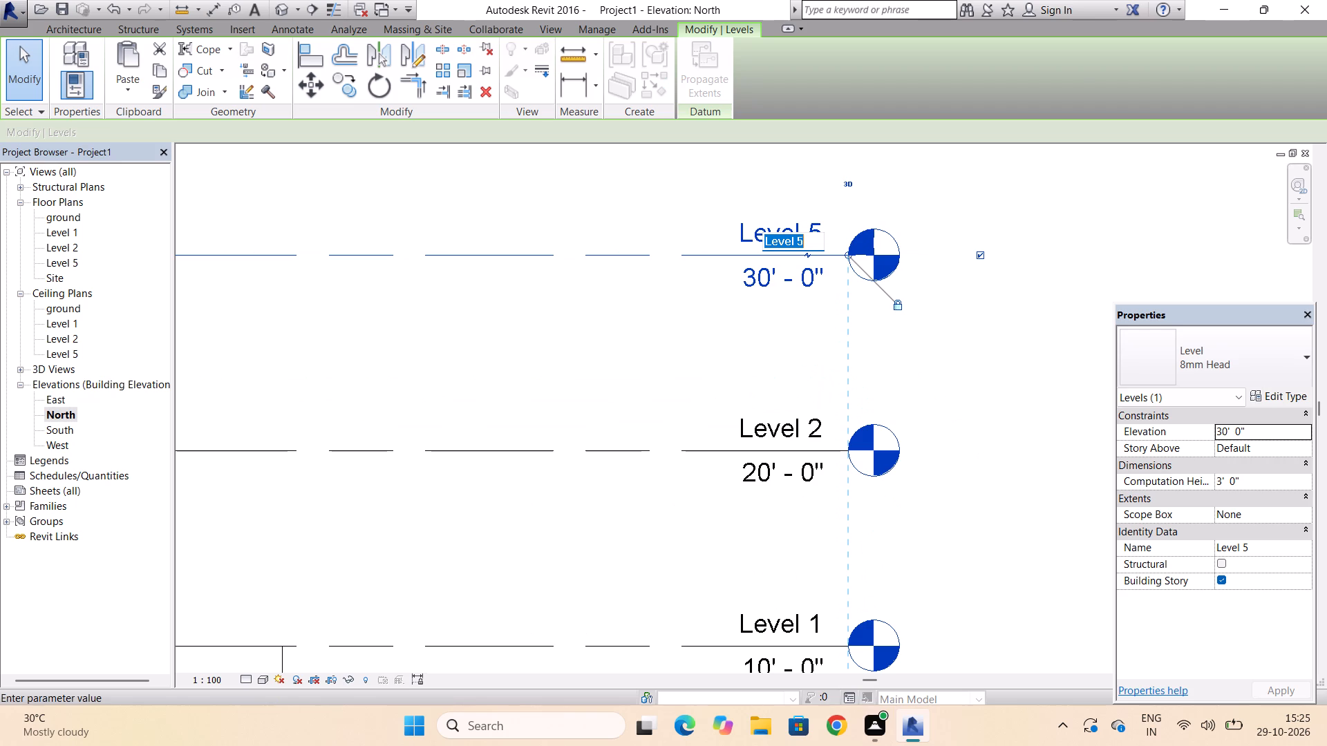
left_click(809, 238)
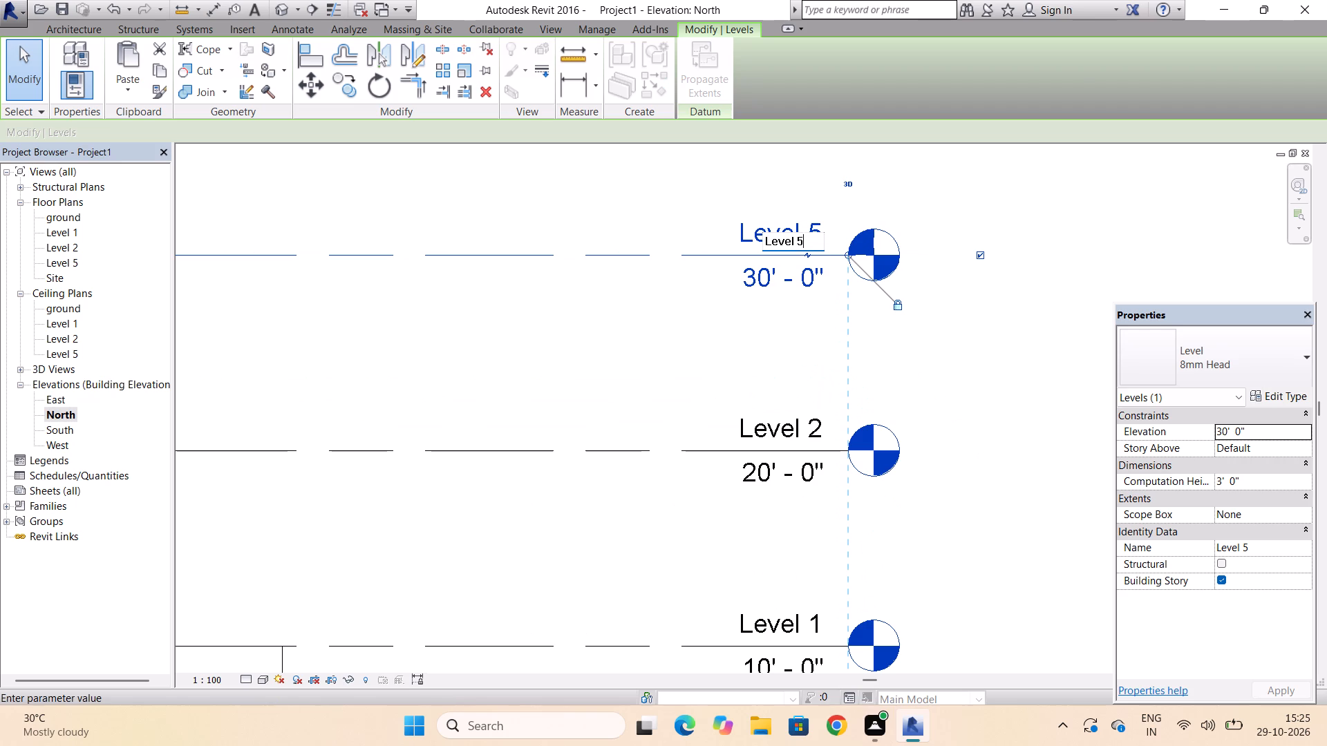
key("BackSpace")
key("3")
left_click(969, 196)
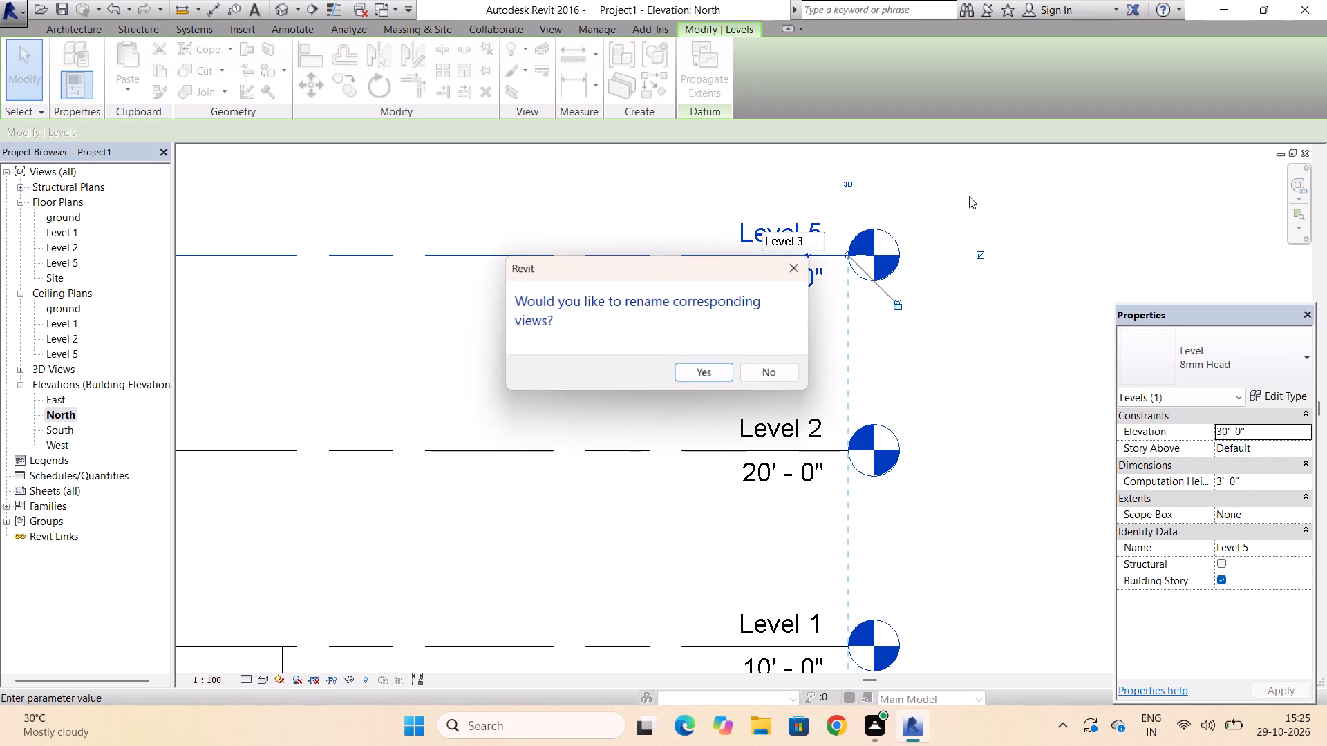
left_click(713, 372)
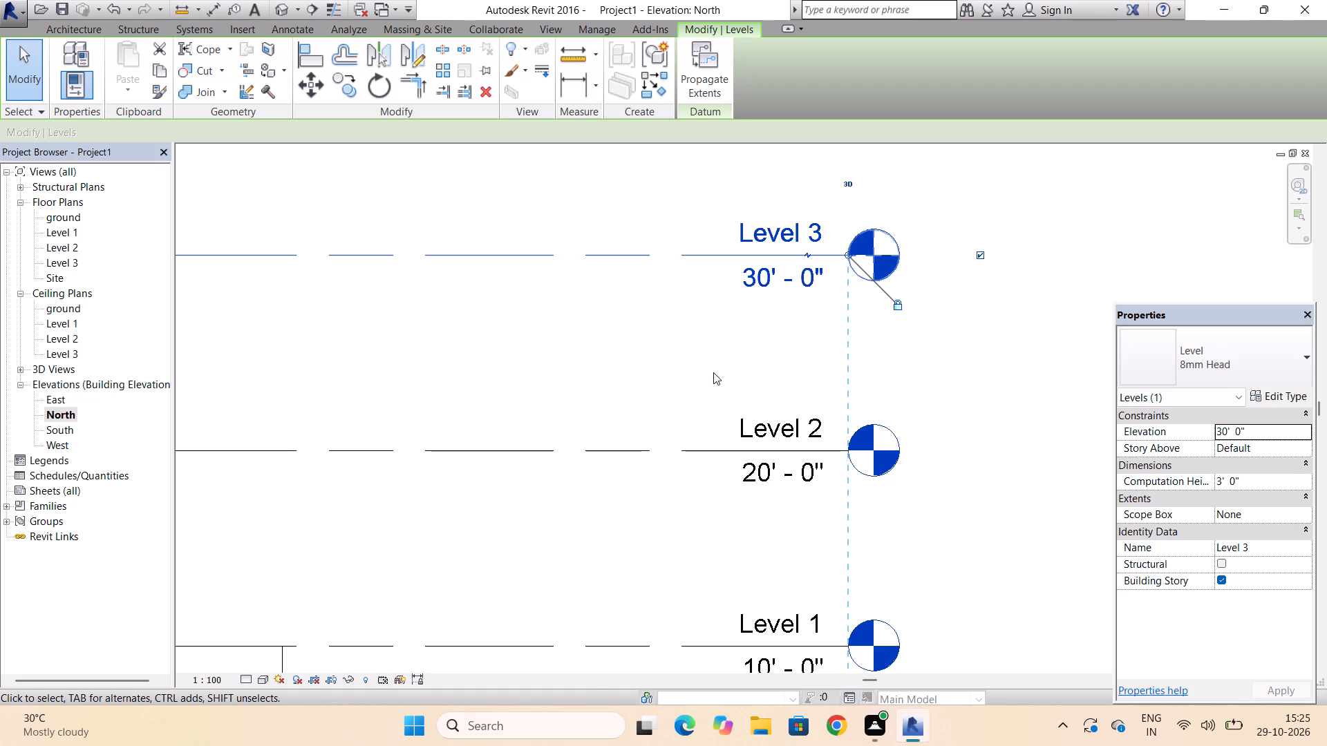
Dismiss the notification pop-up and add an elbow to the ground level line beside its level head.
scroll(706, 373, "down", 9)
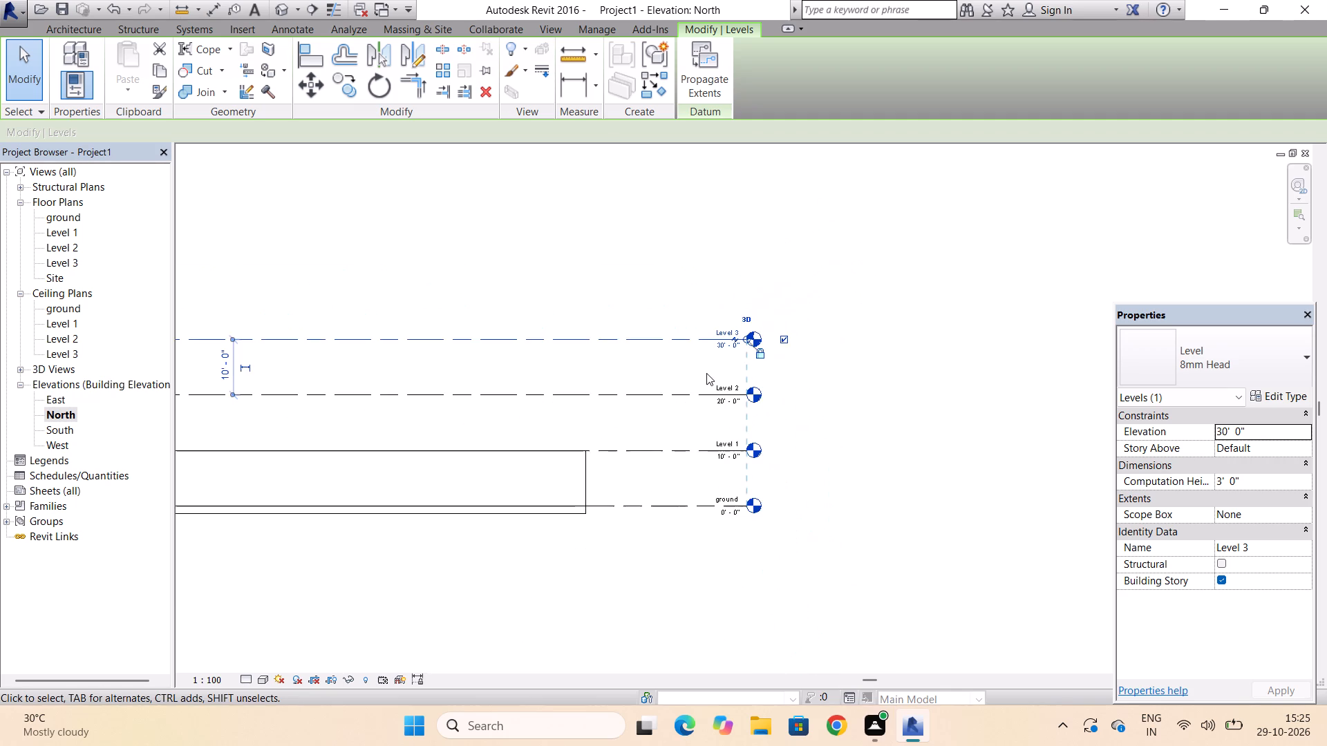
scroll(706, 373, "down", 3)
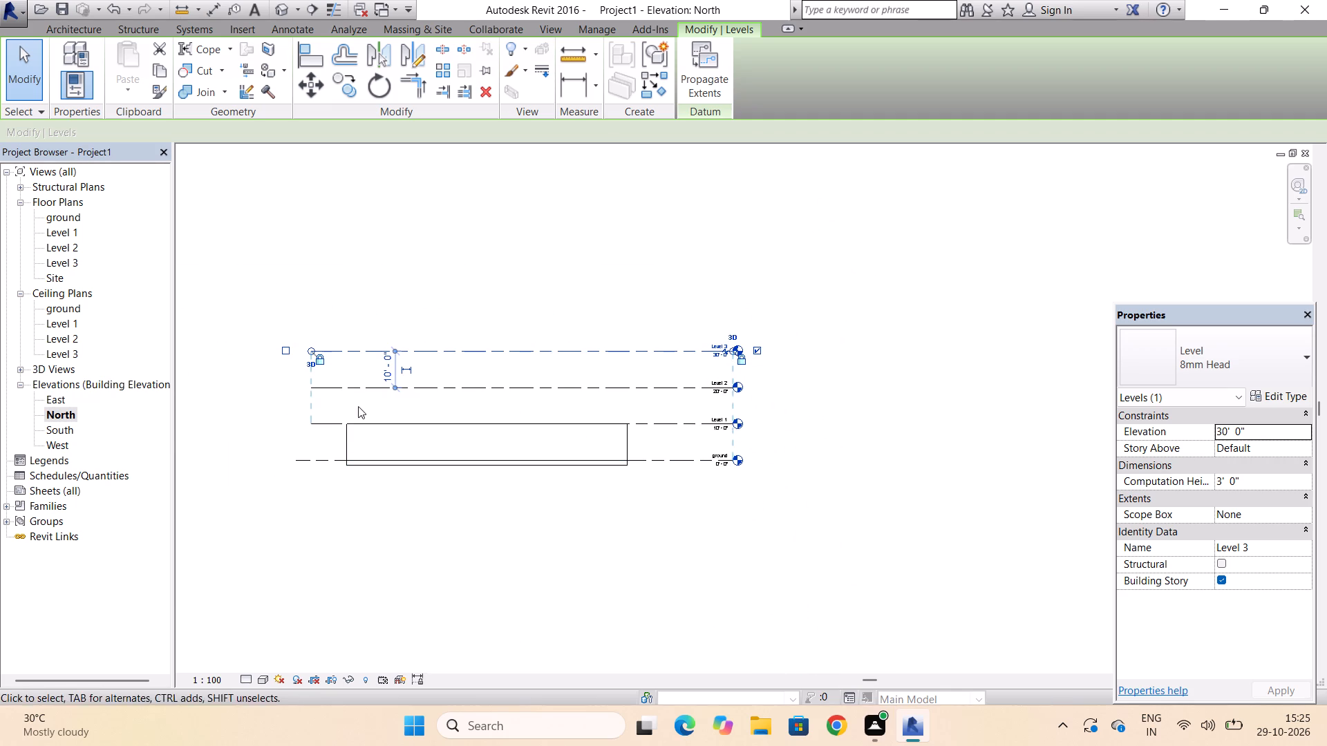
scroll(330, 411, "up", 3)
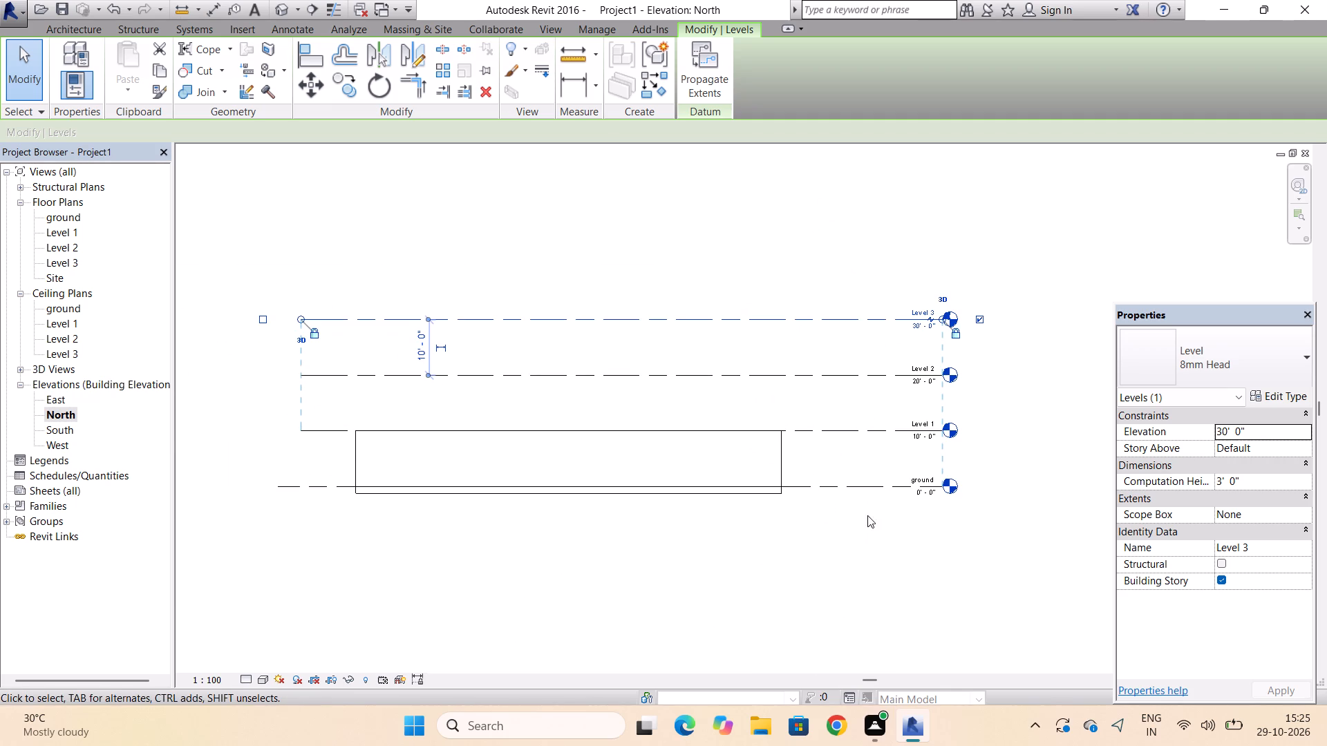
scroll(941, 494, "up", 3)
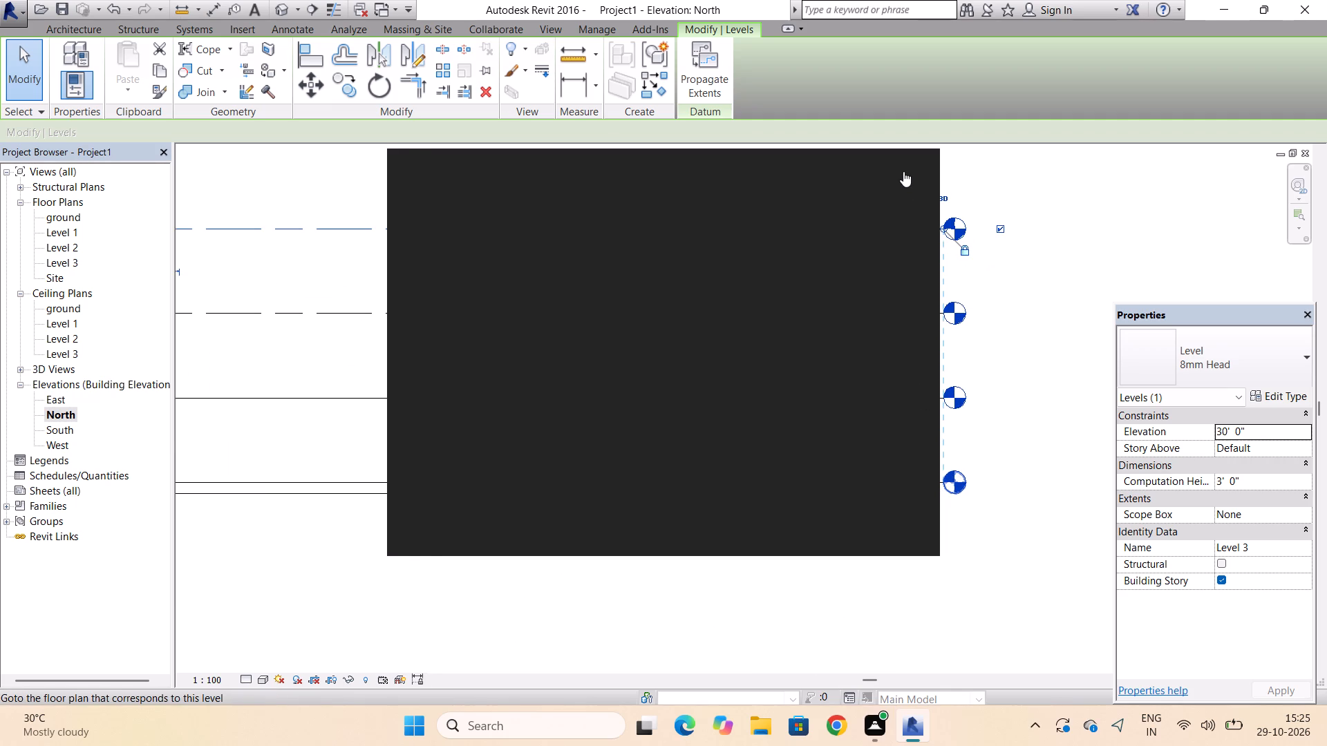
left_click(903, 173)
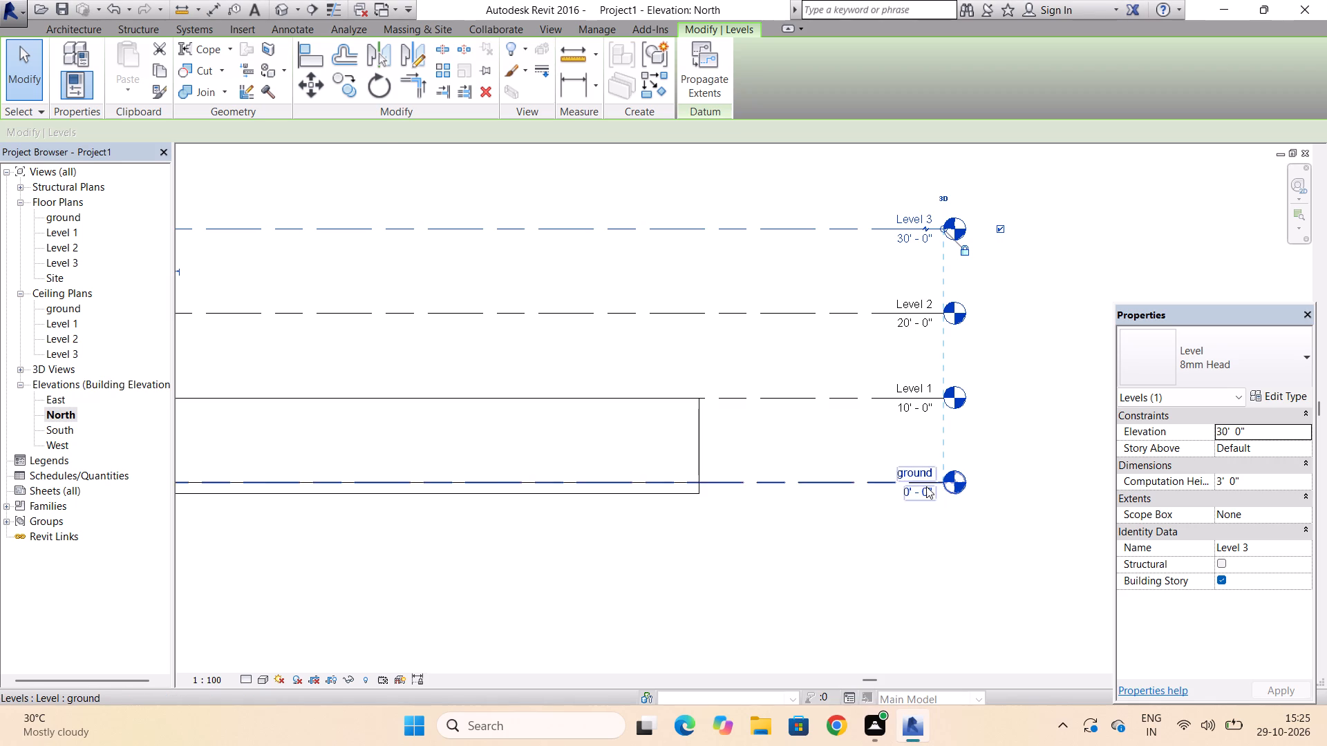
scroll(926, 486, "up", 7)
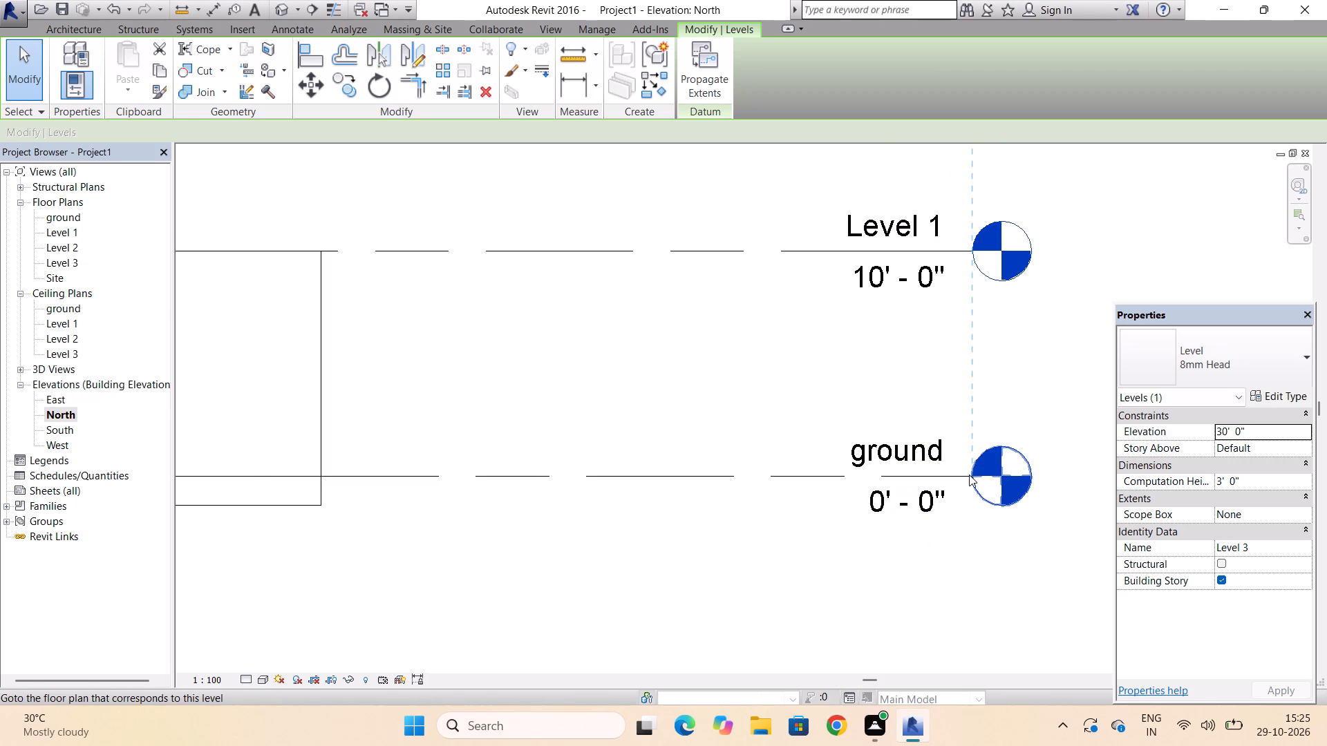
left_click(961, 475)
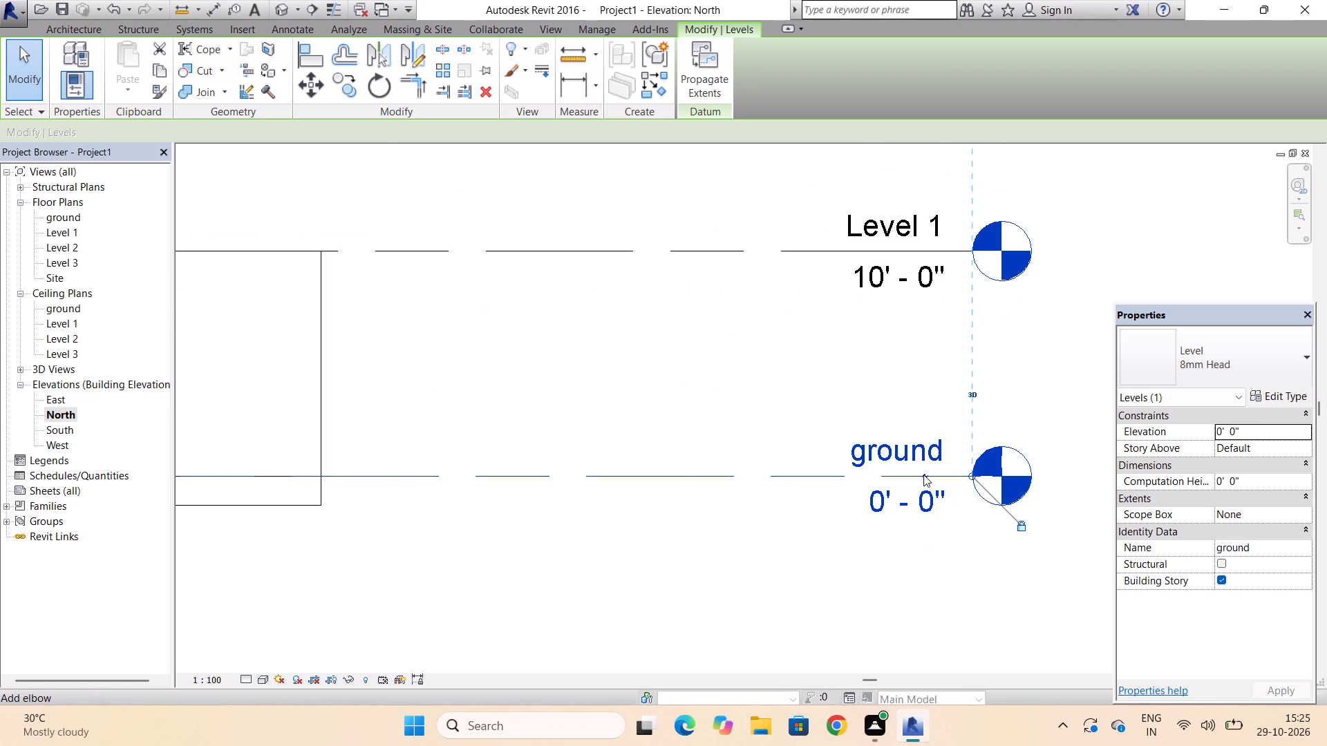
left_click(923, 475)
Copy all the ground storey's building elements, without the levels, and paste them aligned to Level 1.
scroll(923, 475, "down", 11)
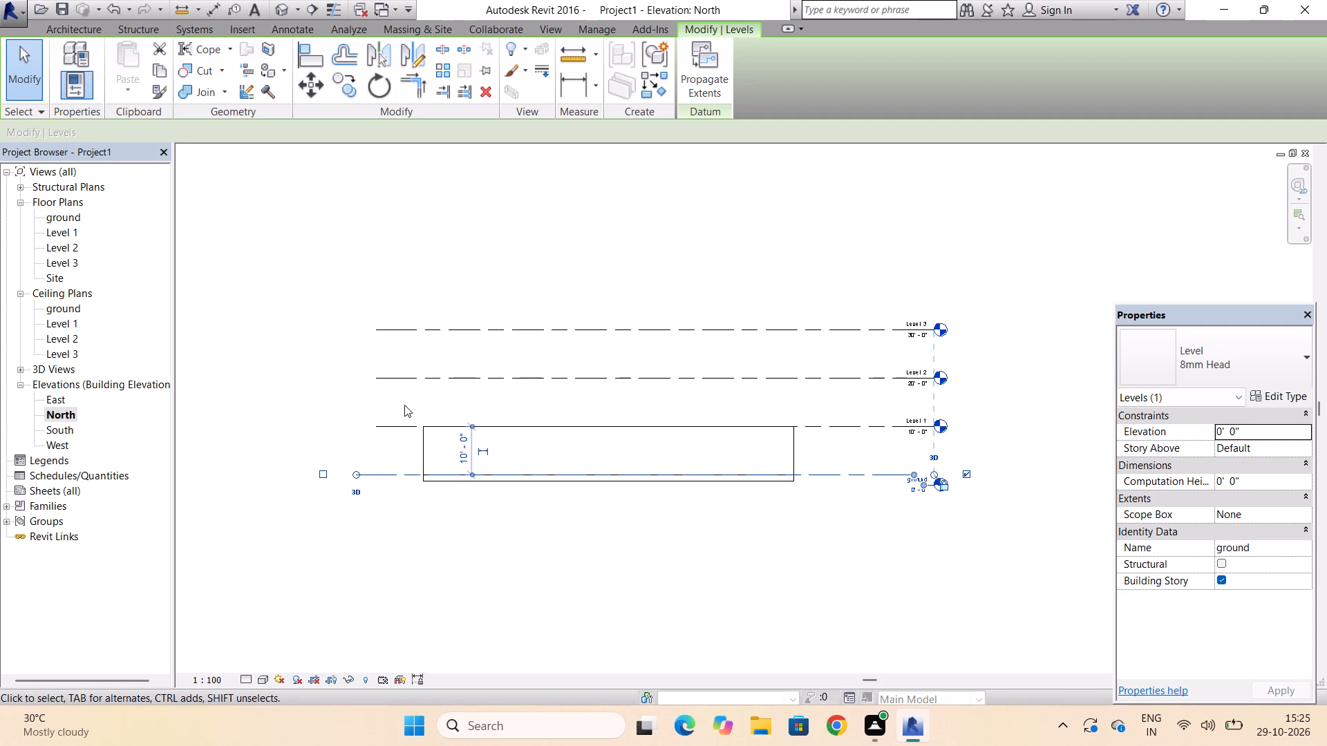
left_click_drag(404, 405, 812, 533)
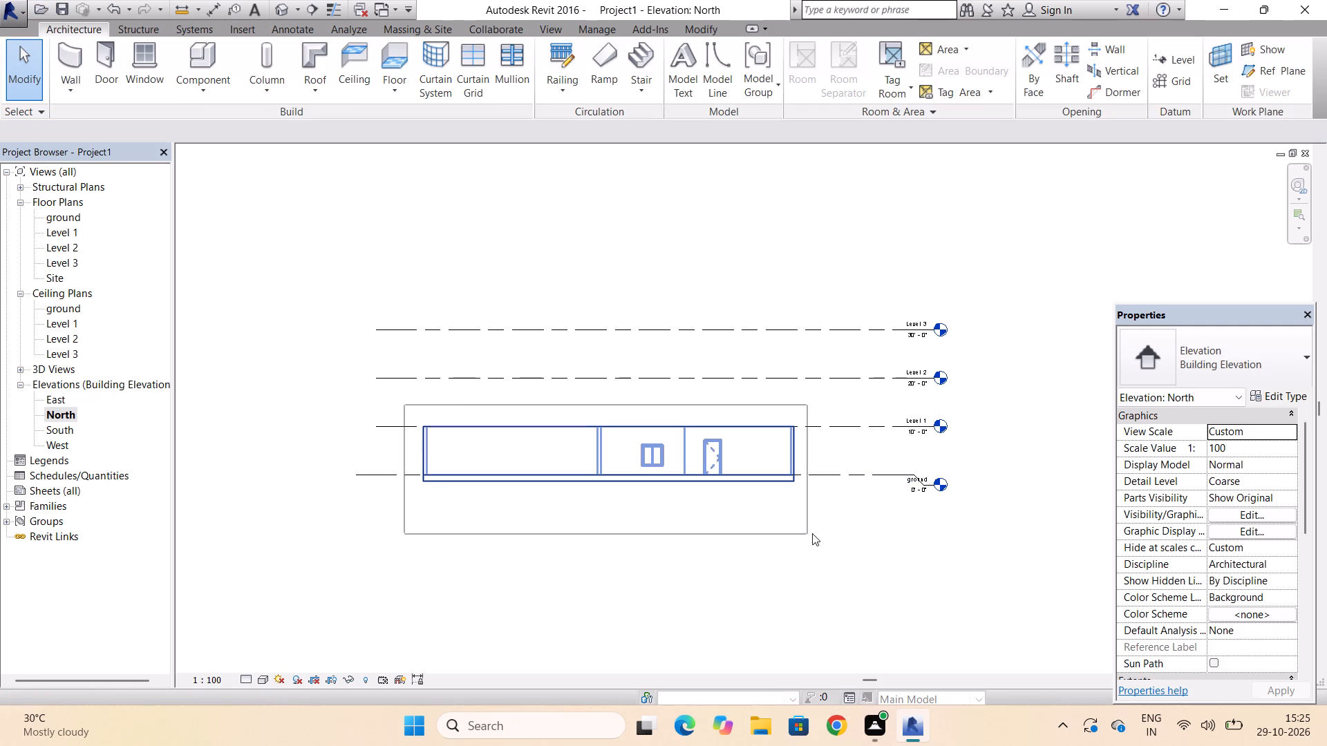
left_click_drag(812, 533, 800, 530)
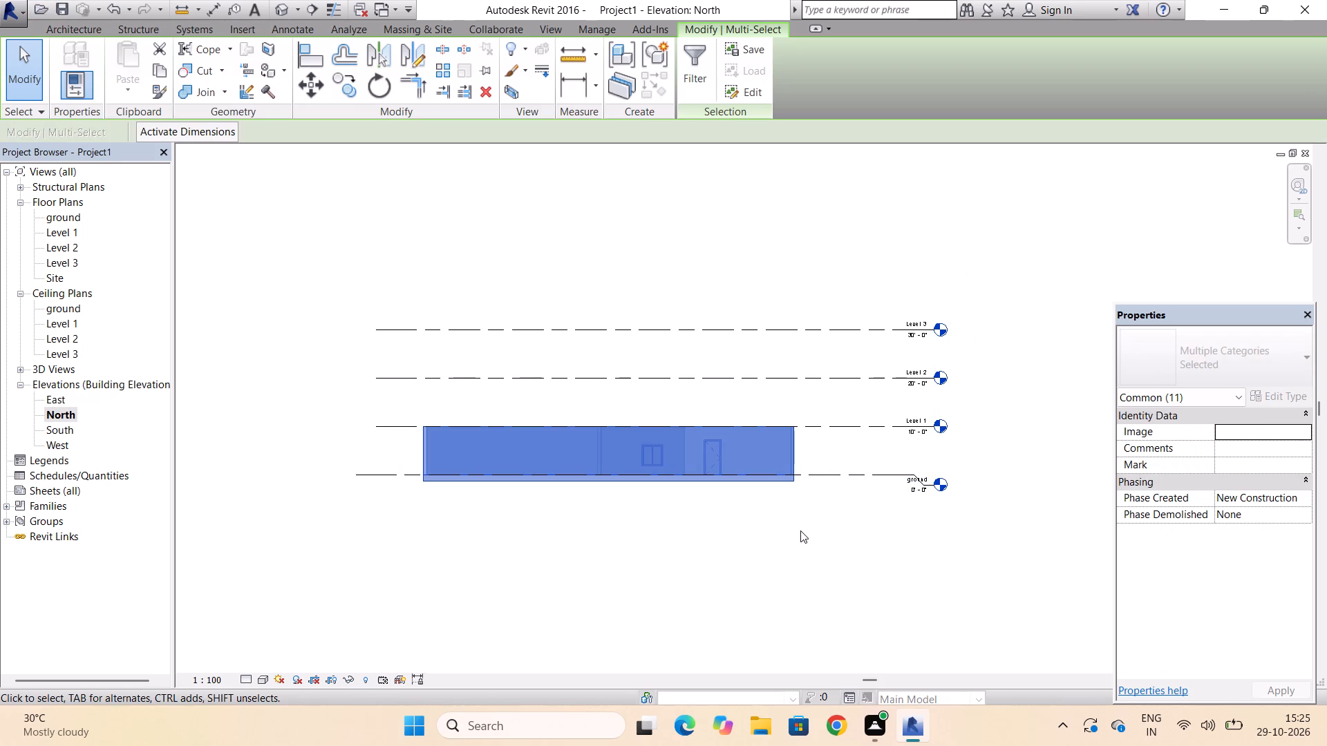
left_click(155, 75)
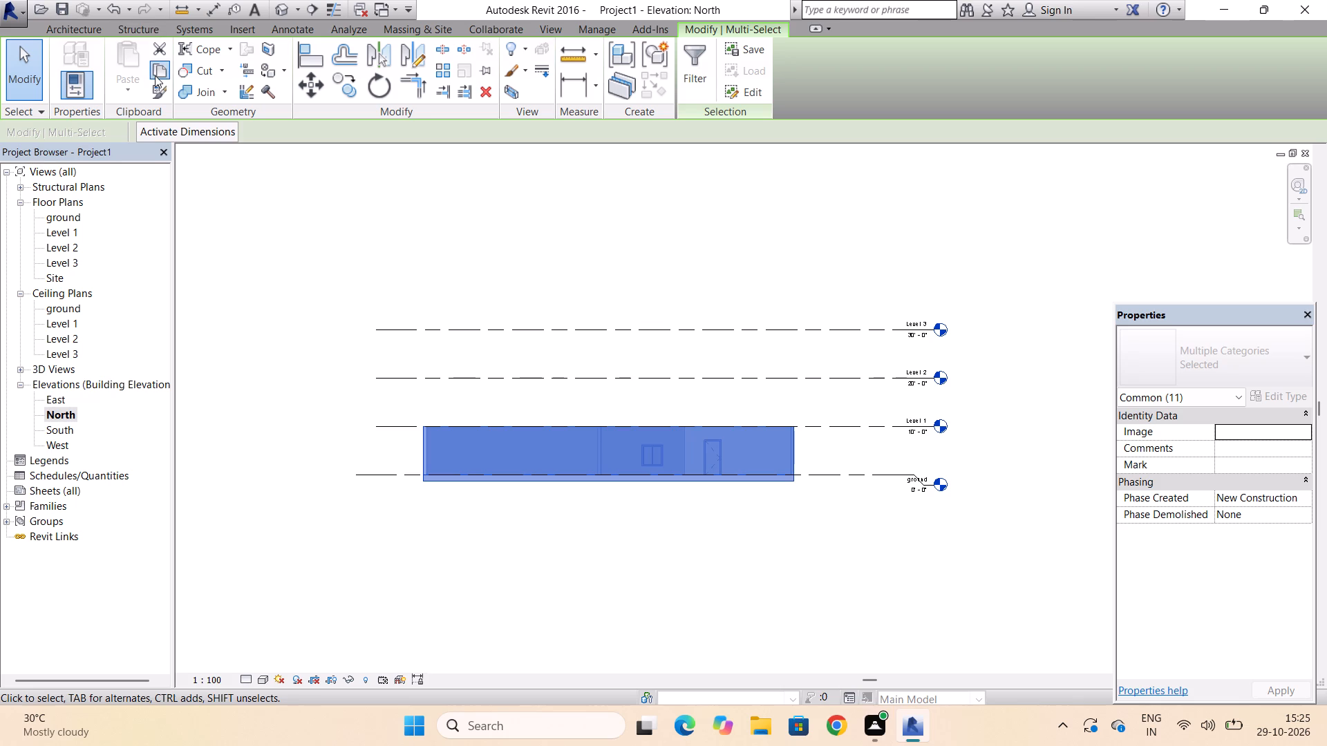
left_click(144, 86)
left_click(146, 147)
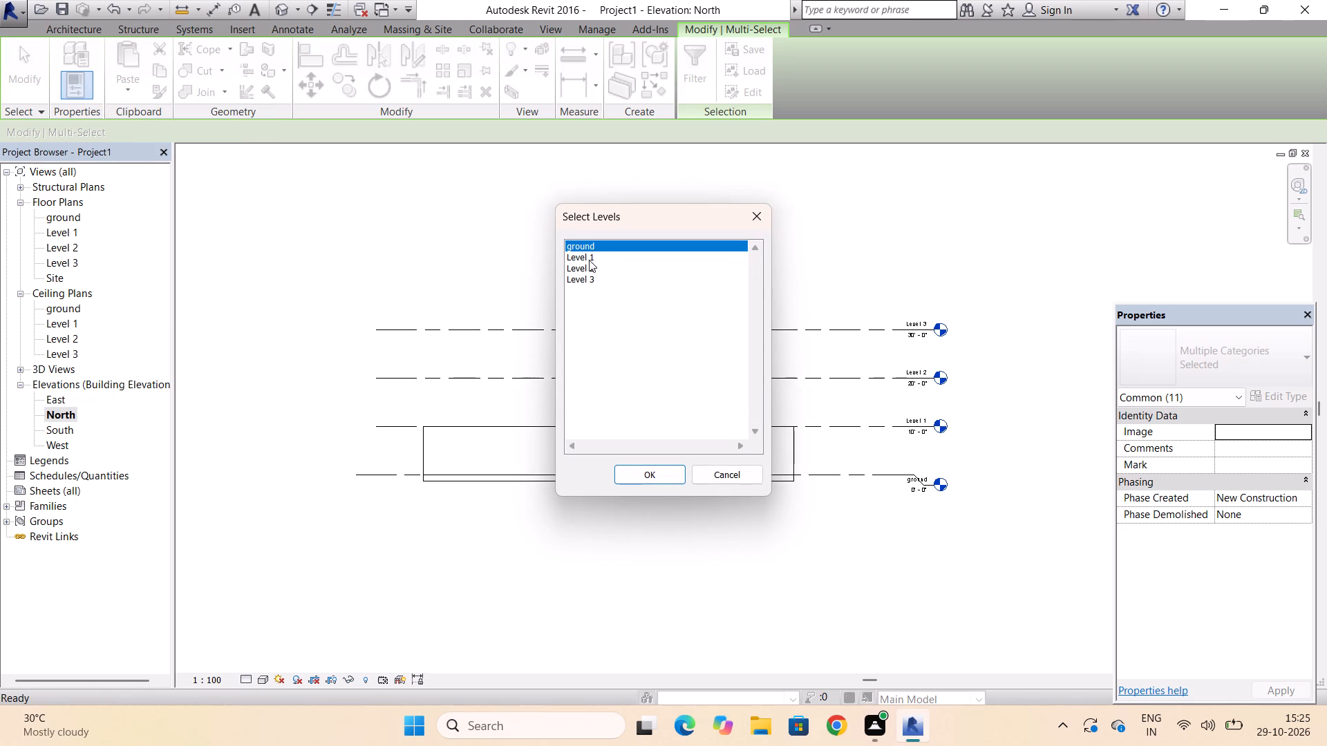
left_click(589, 260)
left_click(630, 475)
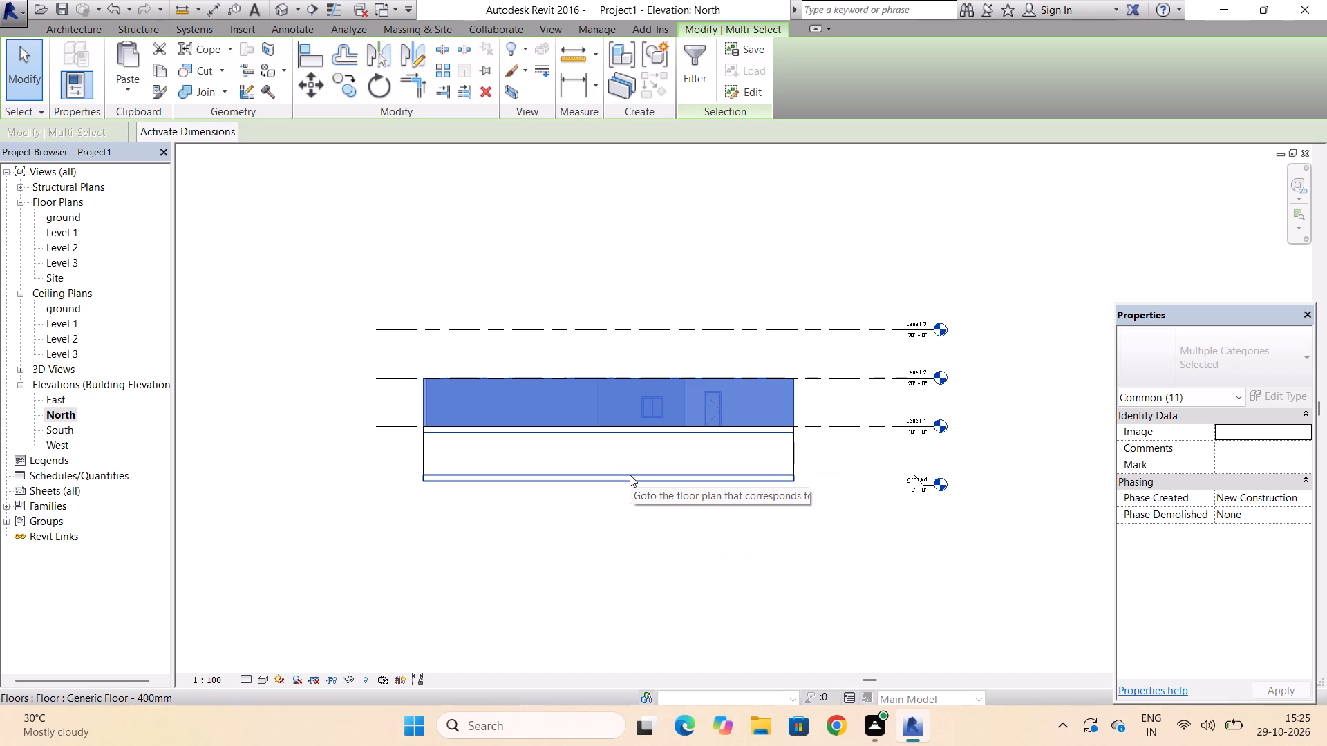
Copy the selected Level 1 storey elements and paste them aligned to Level 2.
left_click(78, 34)
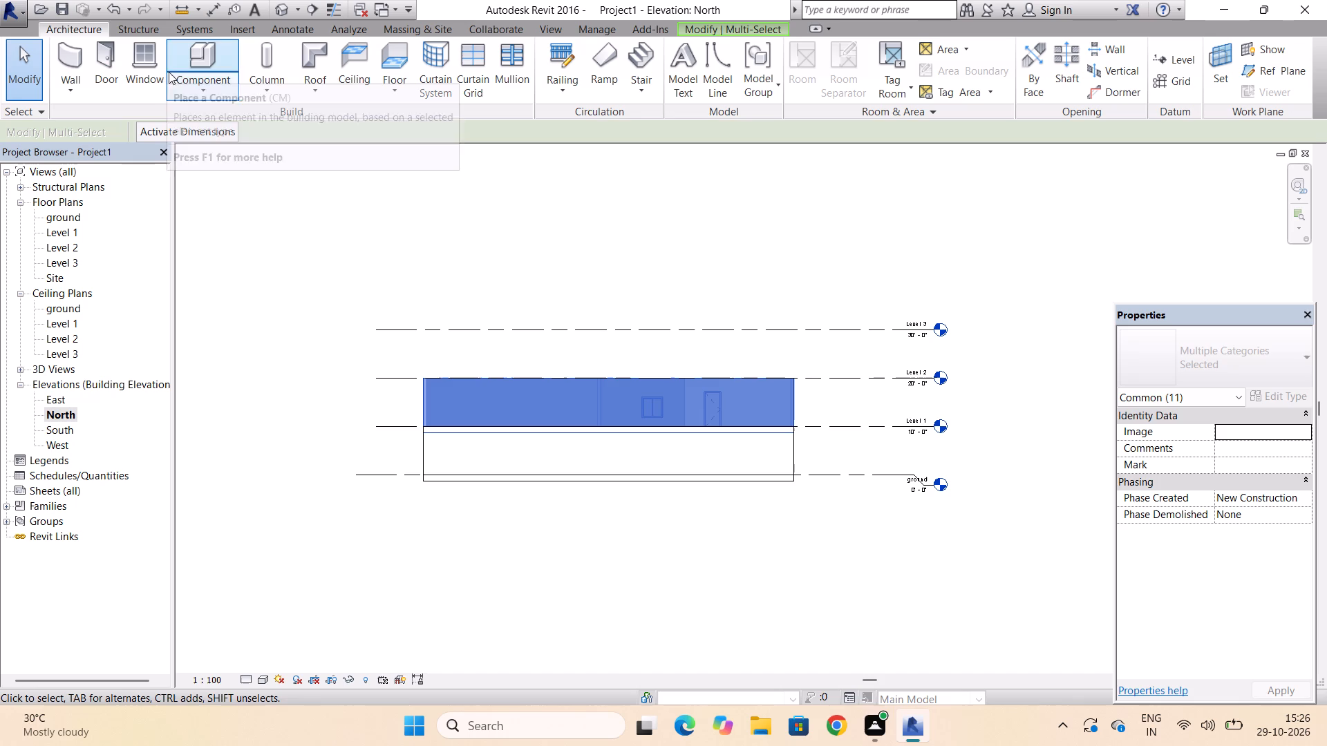
left_click(699, 34)
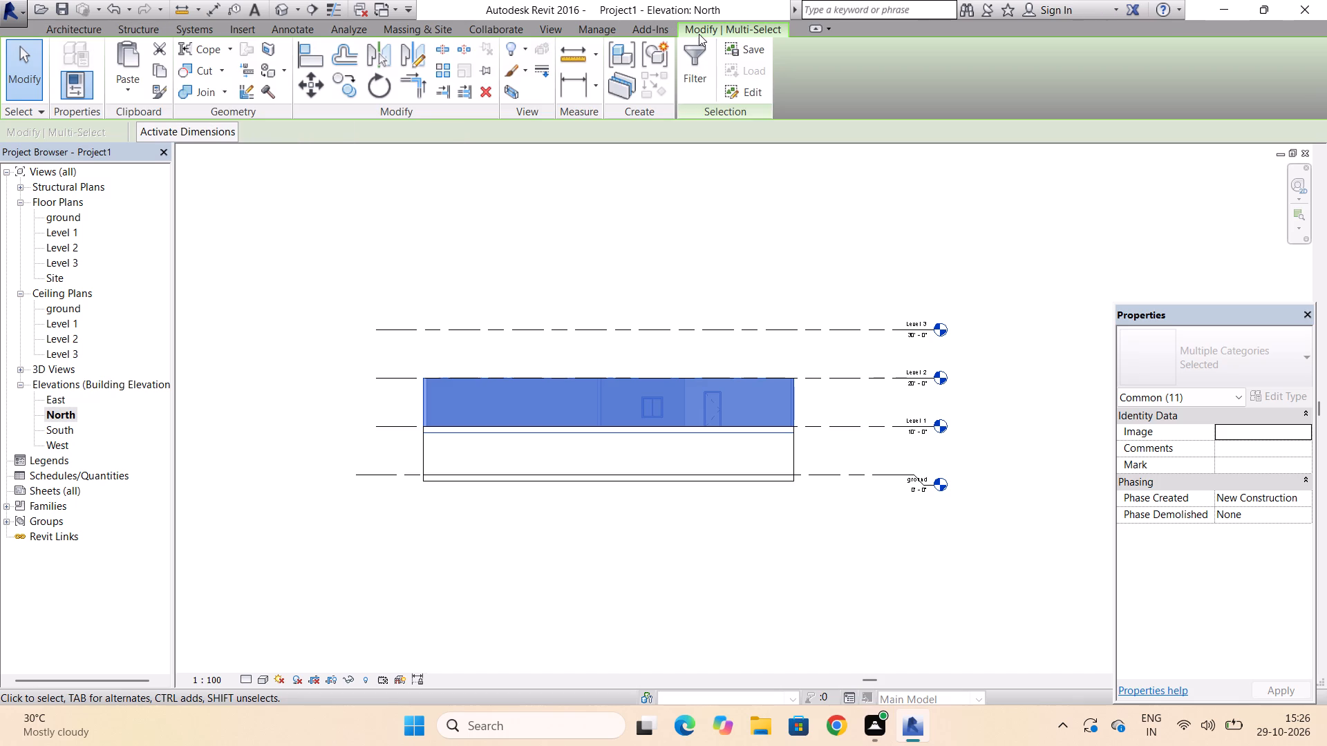
left_click(167, 75)
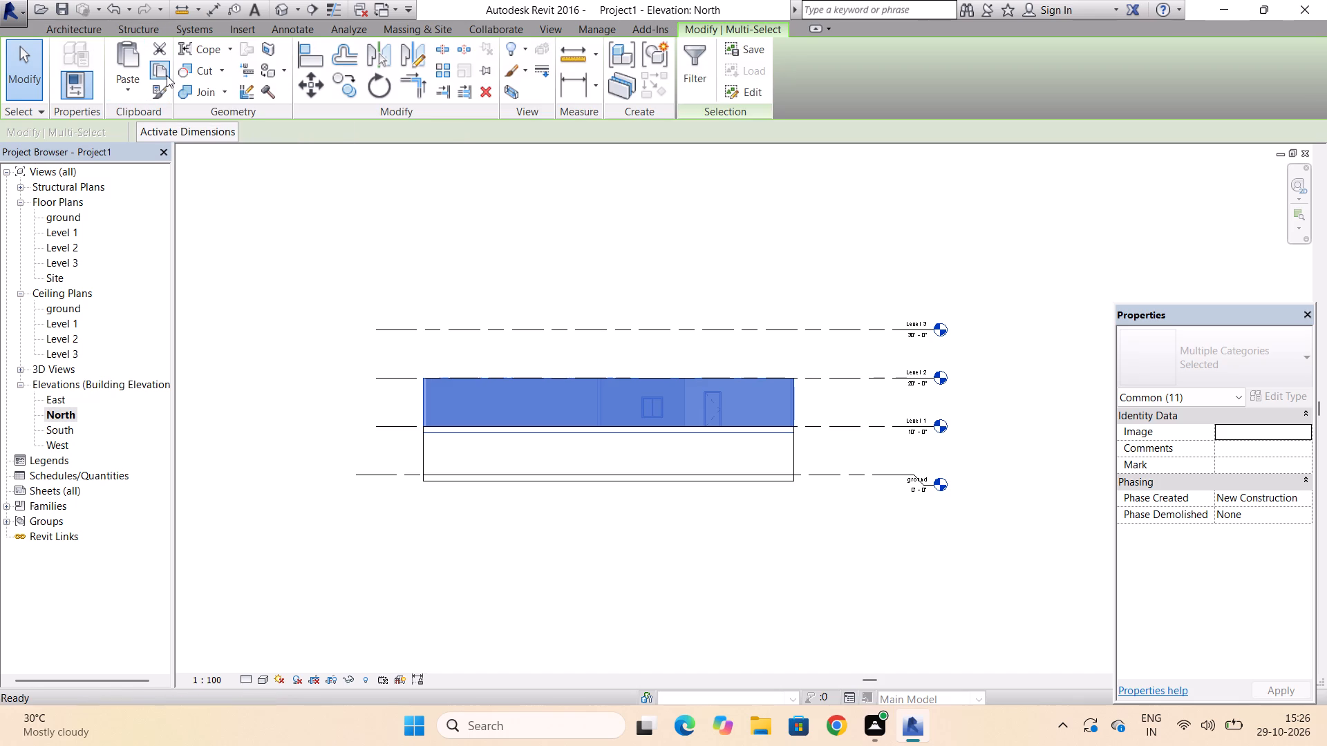
left_click(134, 86)
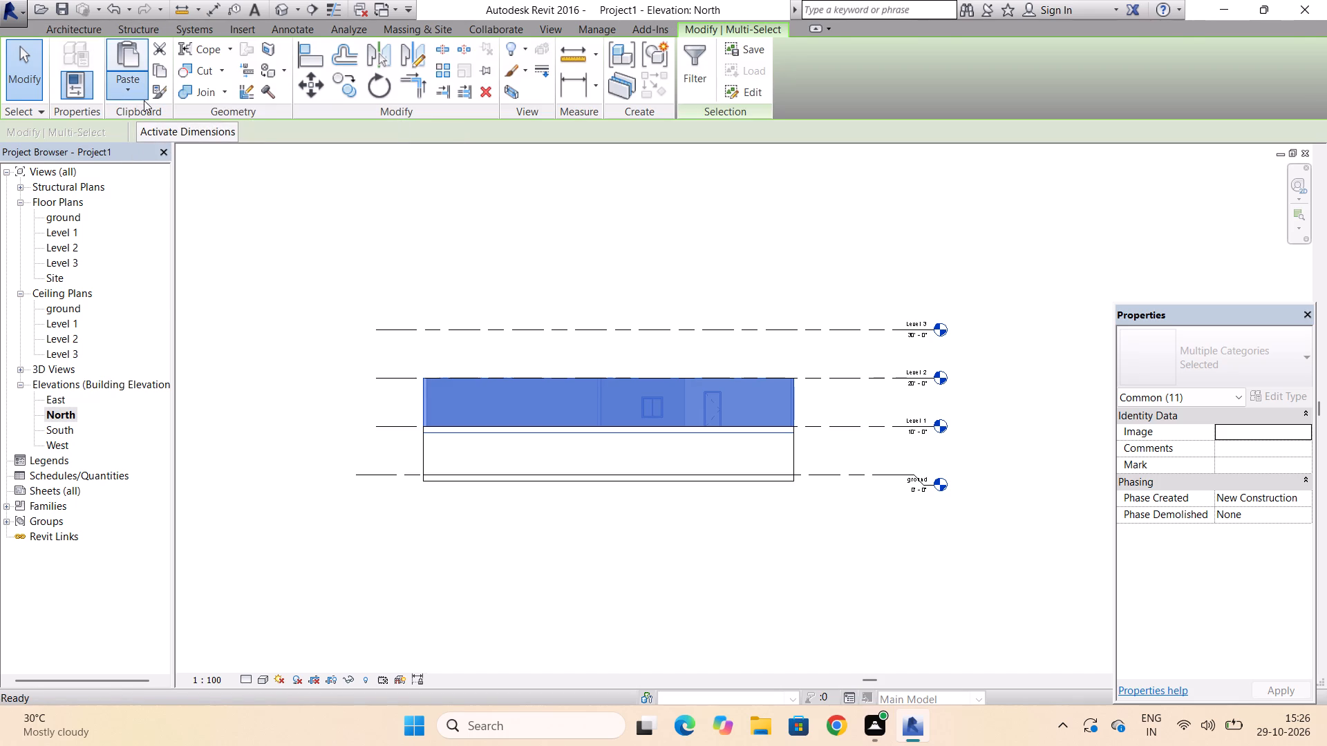
left_click(162, 139)
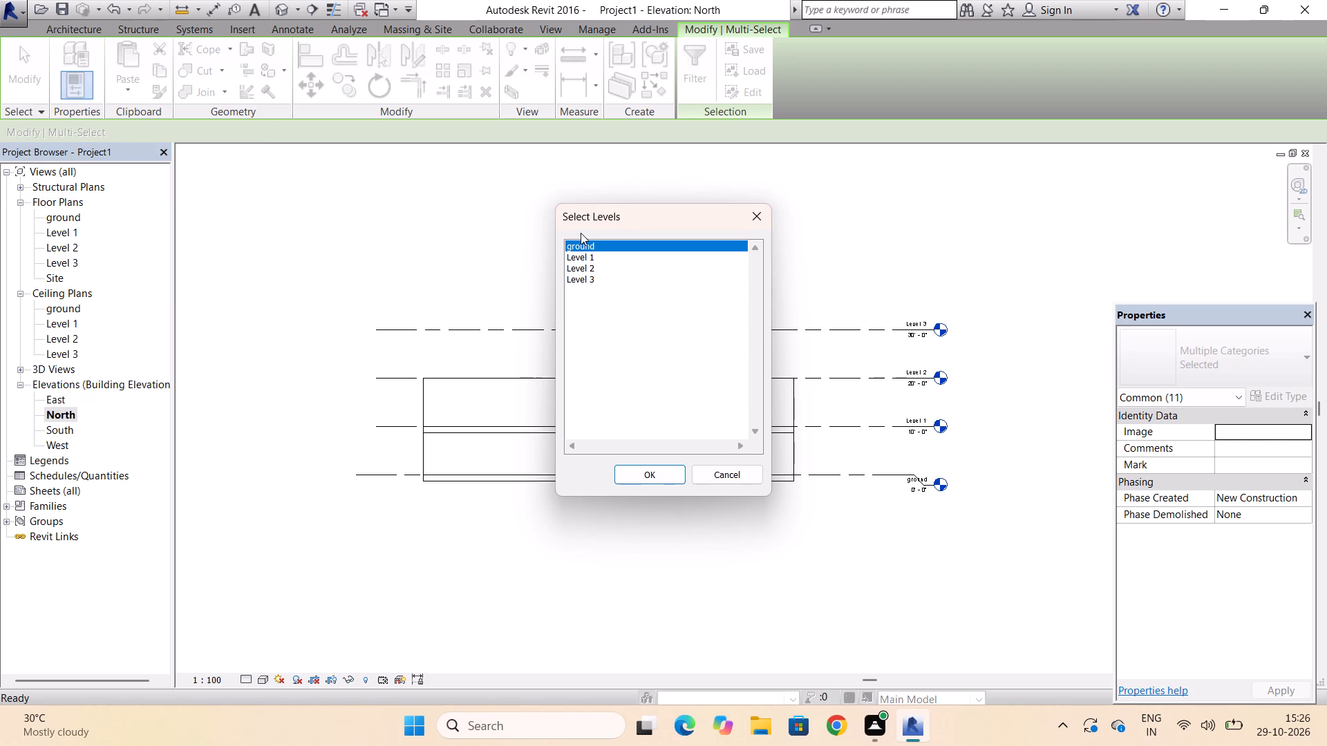
left_click(581, 265)
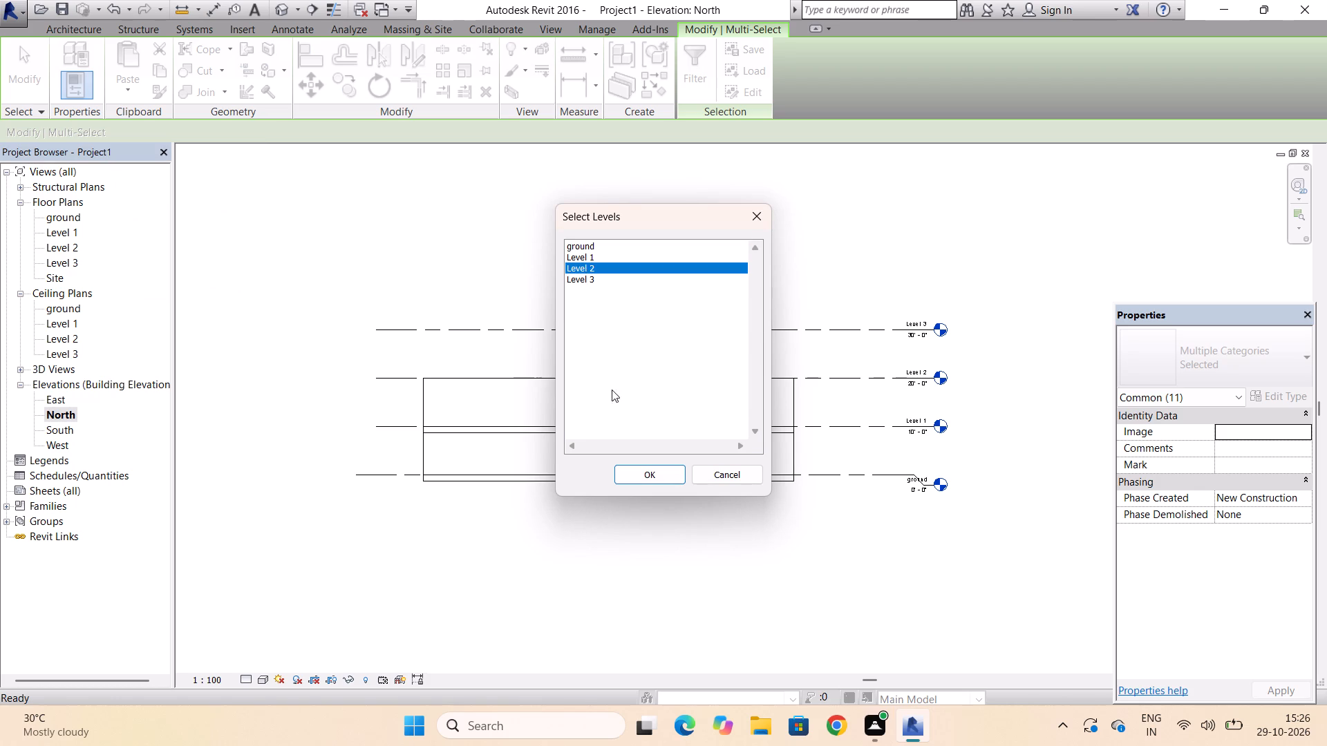
left_click(639, 474)
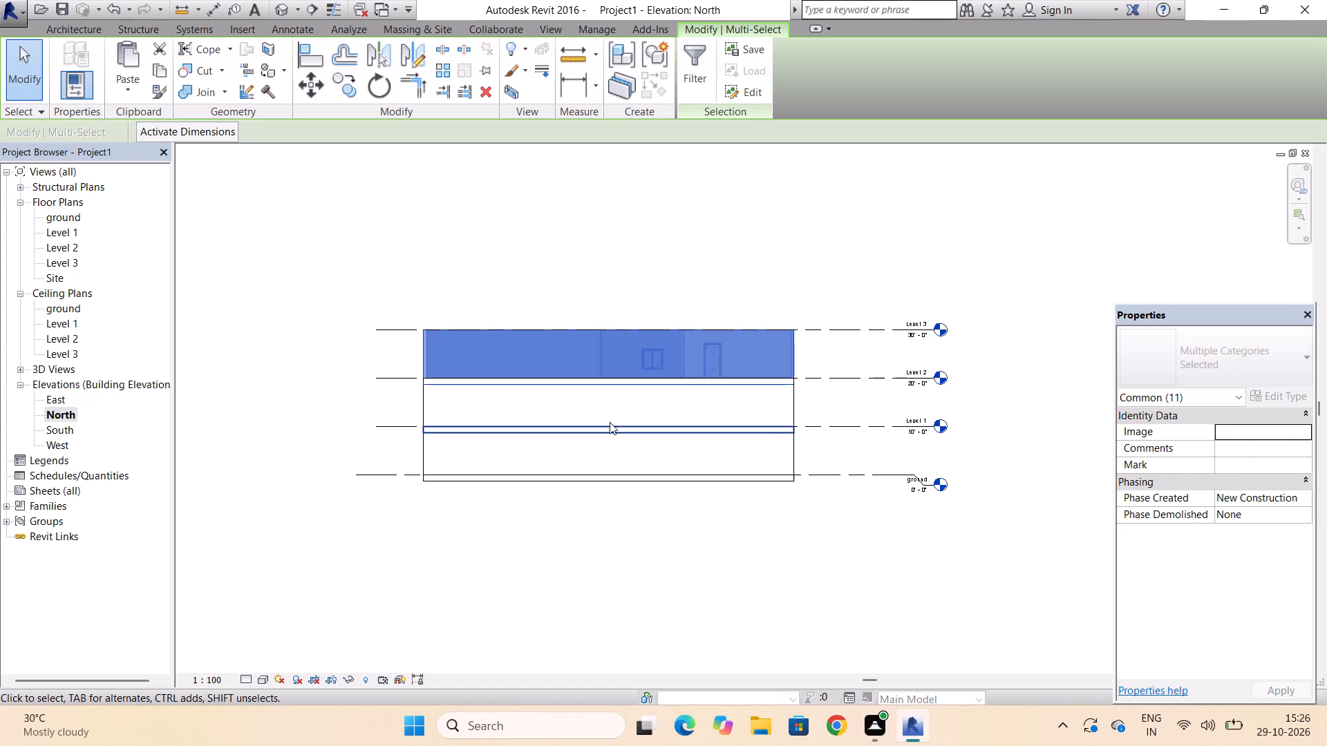
Open the default 3D view to examine the stacked storeys.
left_click(284, 10)
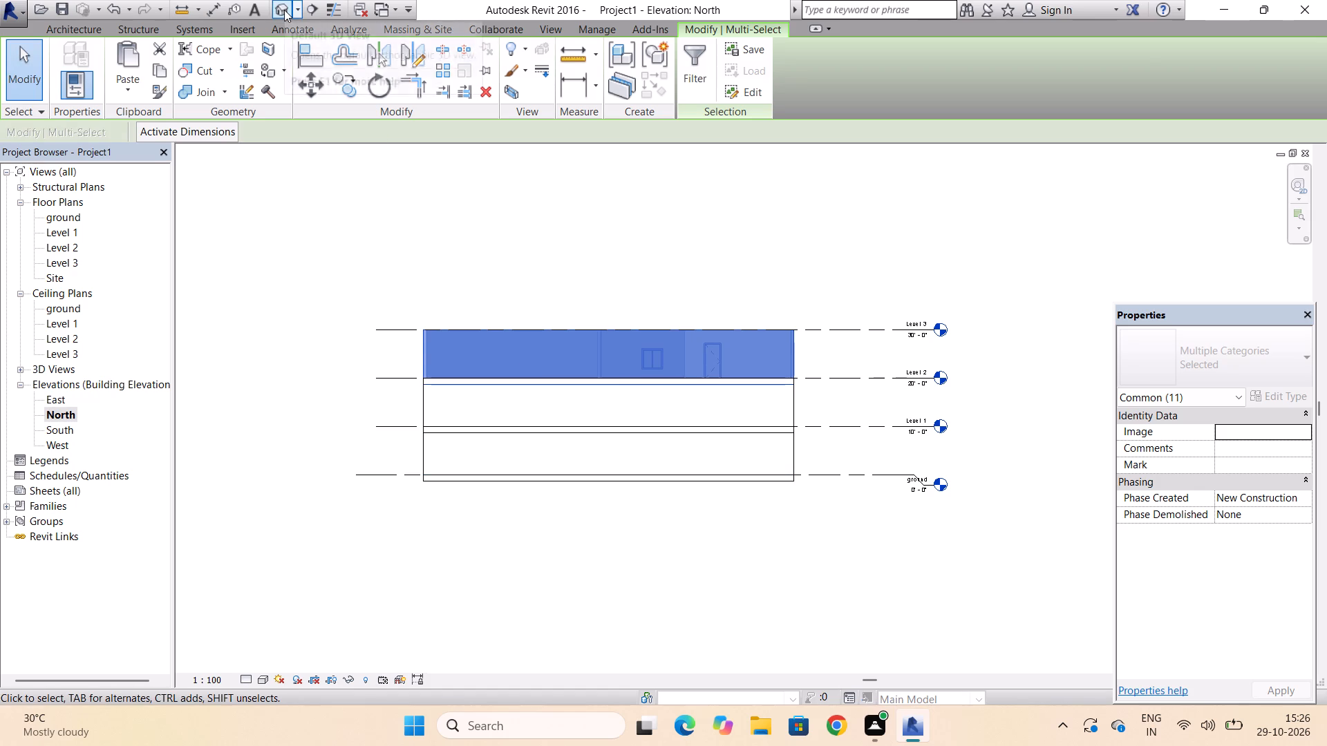
scroll(474, 352, "down", 1)
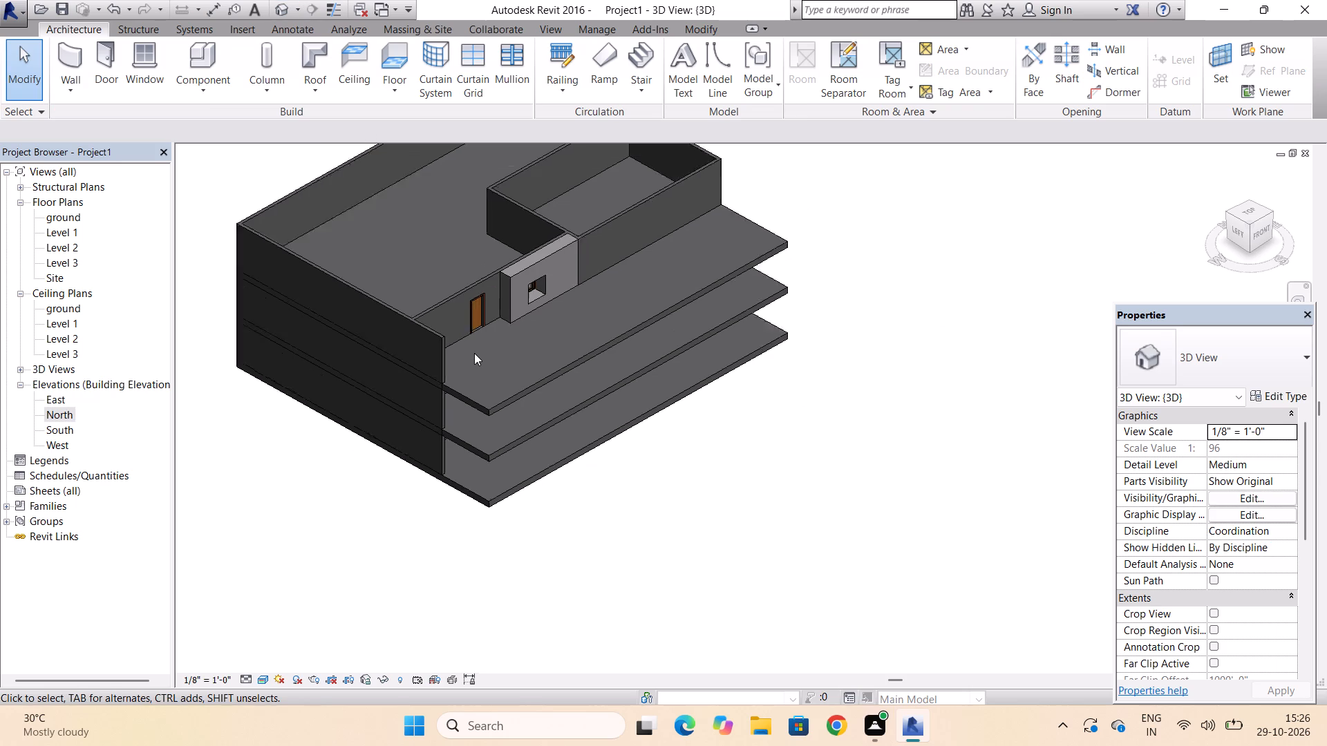
Examine the stacked storeys and their projecting floor slabs in the 3D view, dismissing the pop-up that covers the model.
scroll(474, 353, "down", 2)
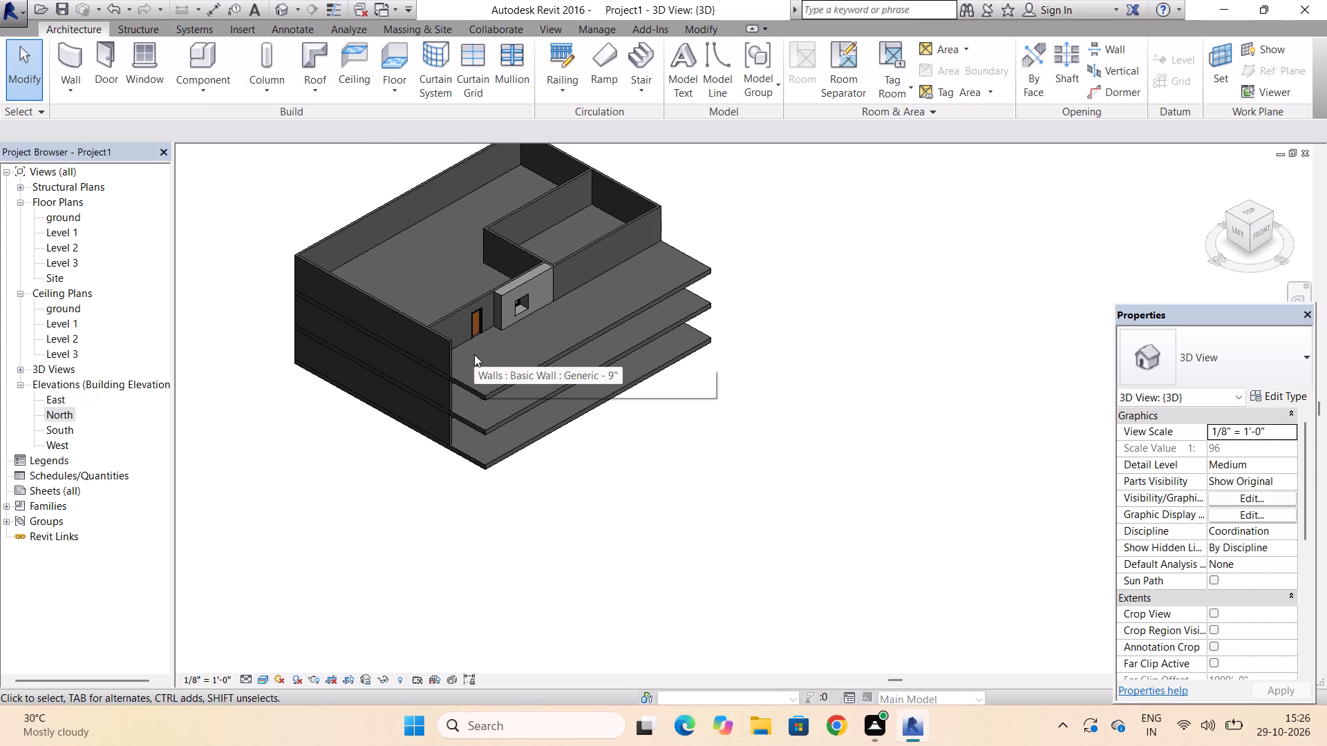
scroll(474, 354, "up", 7)
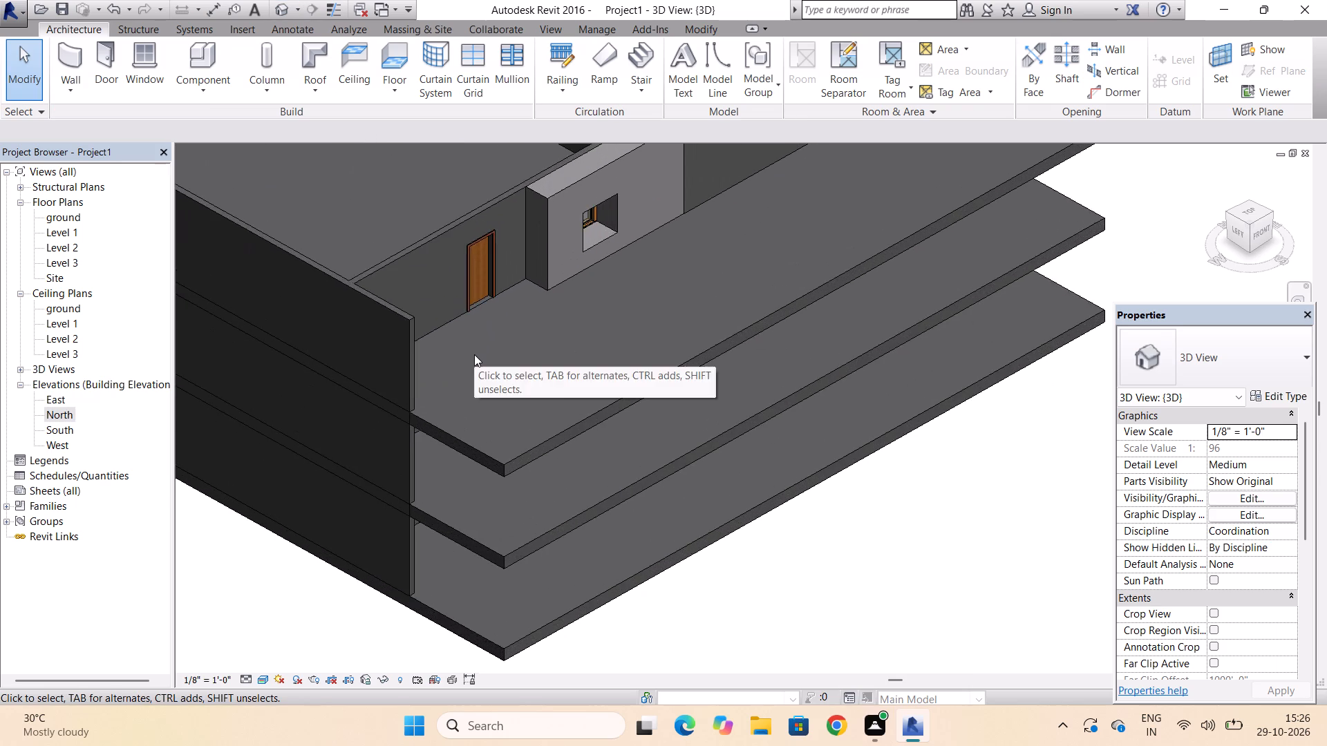
scroll(474, 354, "down", 5)
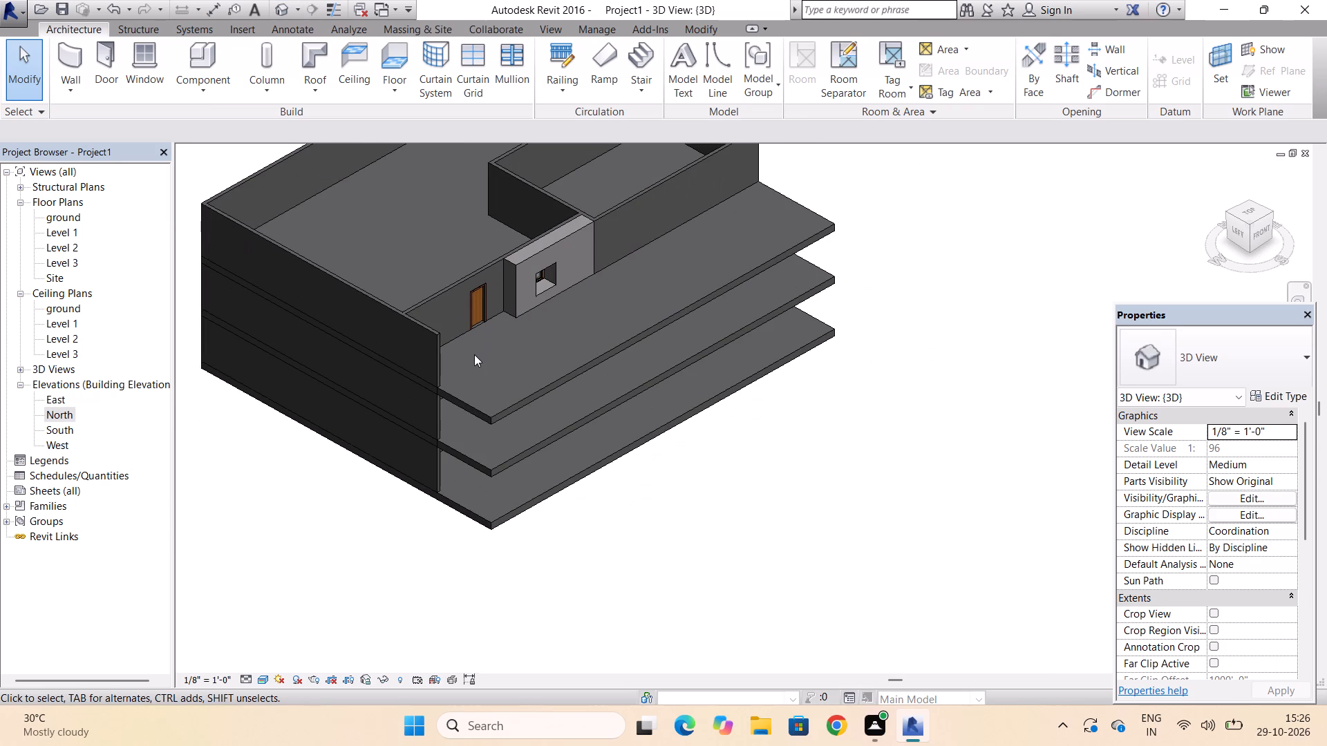
scroll(474, 354, "down", 1)
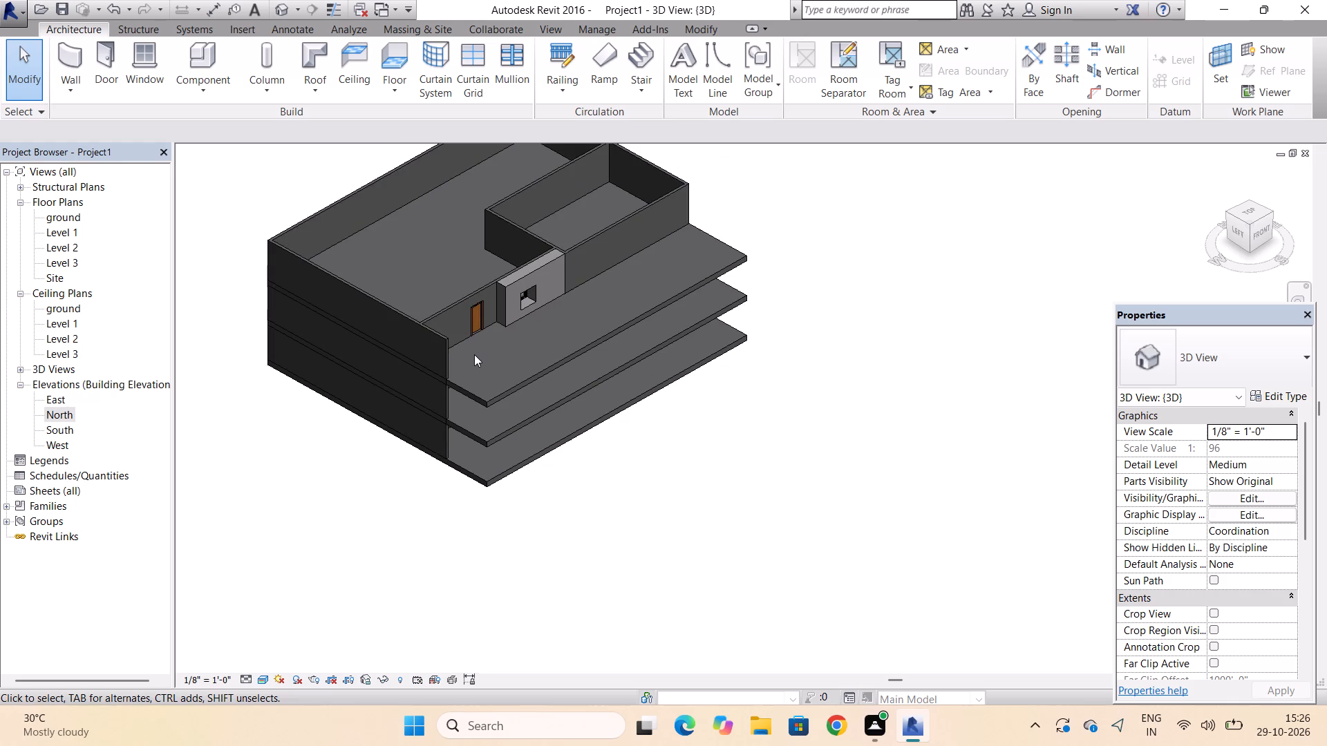
scroll(474, 354, "up", 3)
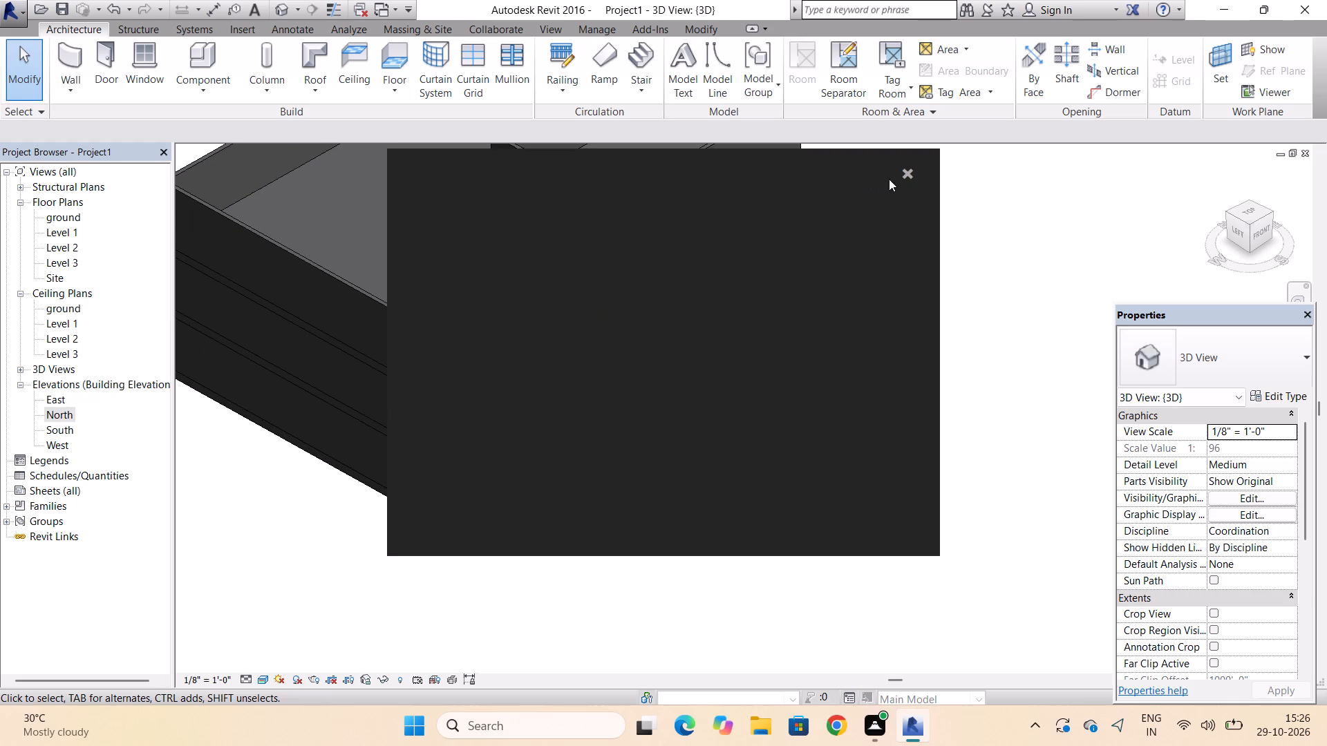
left_click(904, 176)
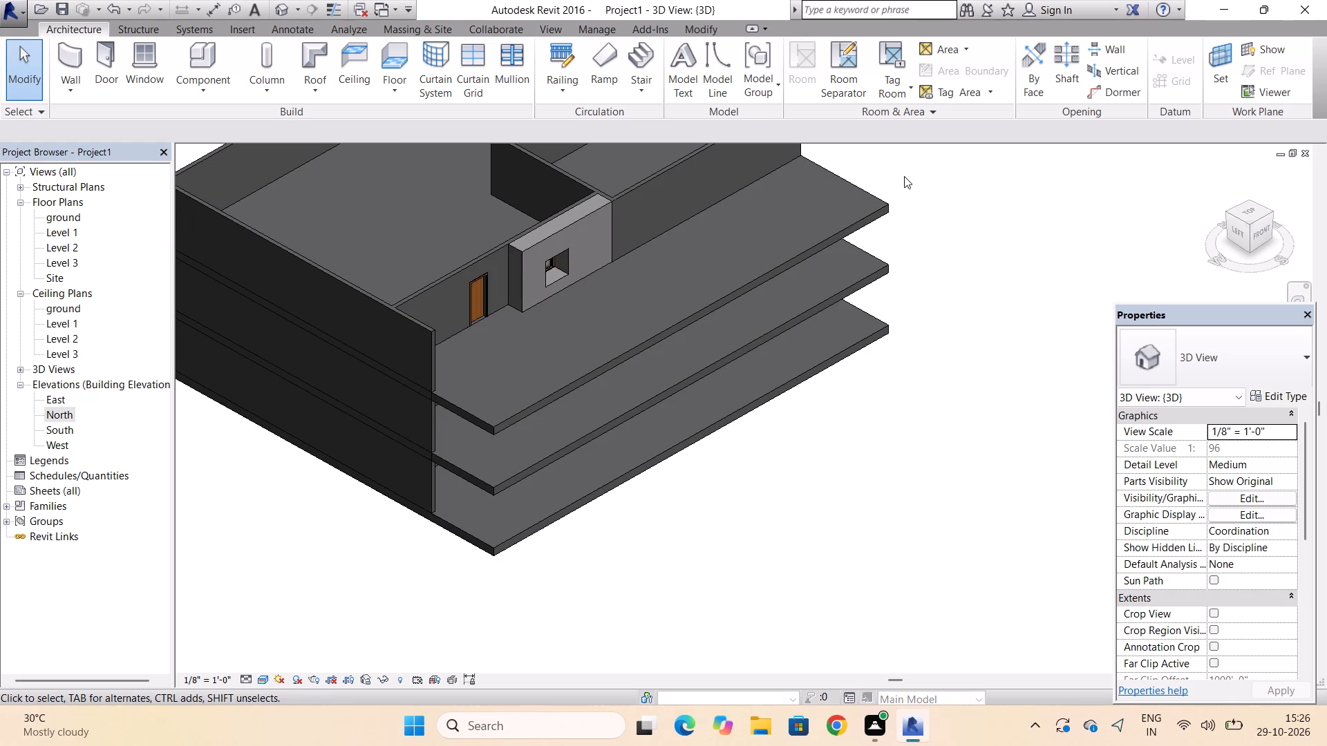
scroll(486, 442, "up", 3)
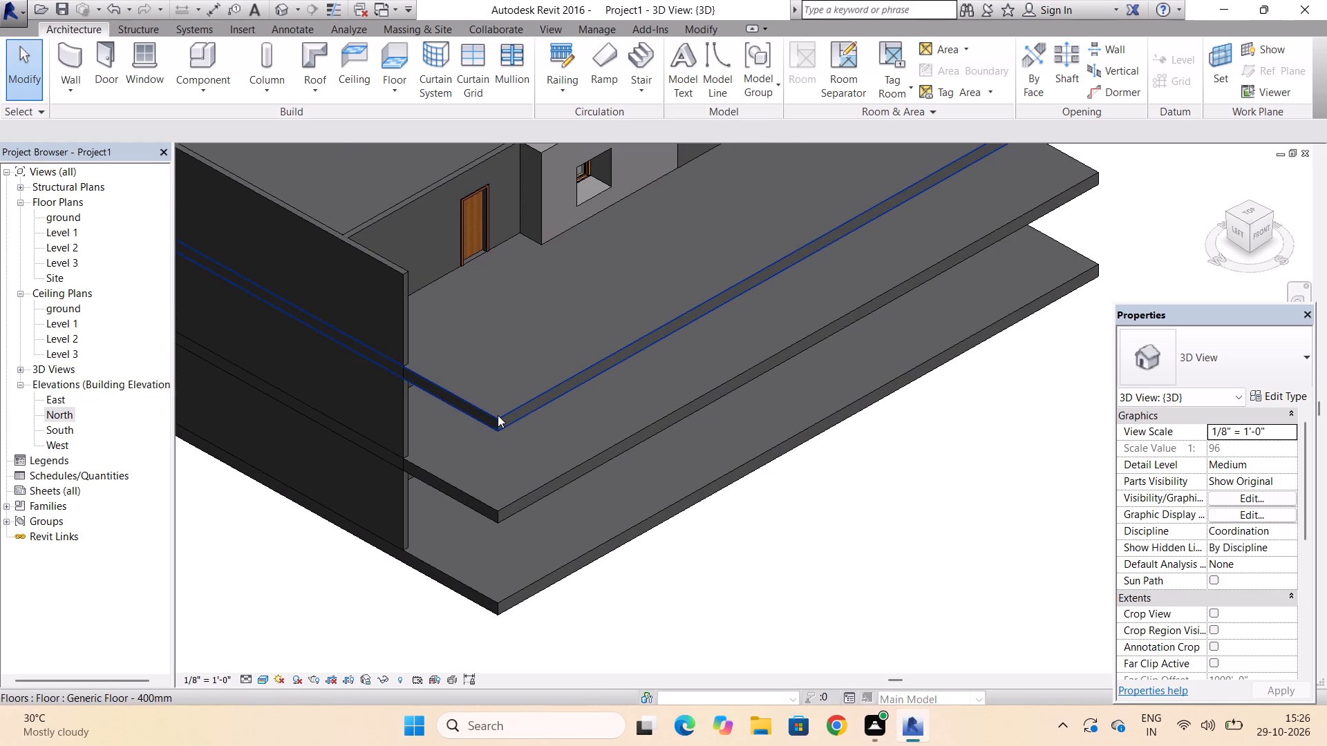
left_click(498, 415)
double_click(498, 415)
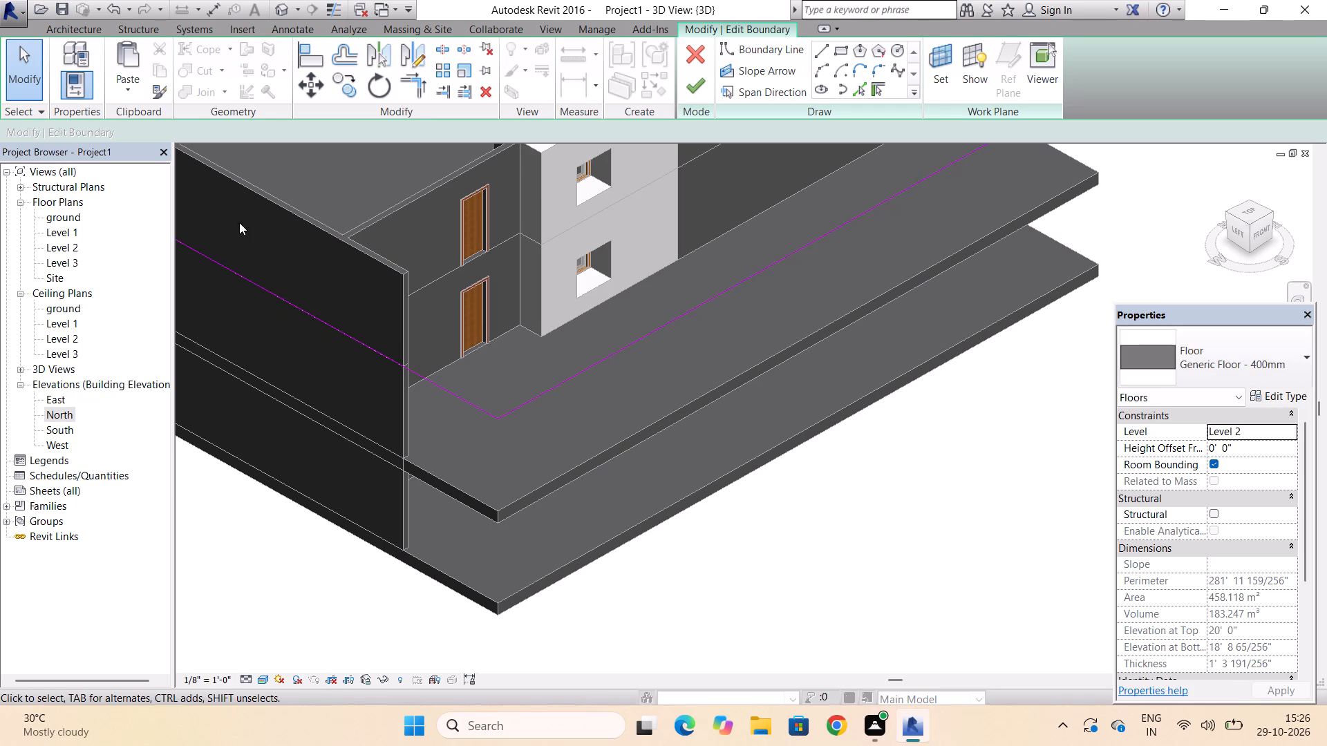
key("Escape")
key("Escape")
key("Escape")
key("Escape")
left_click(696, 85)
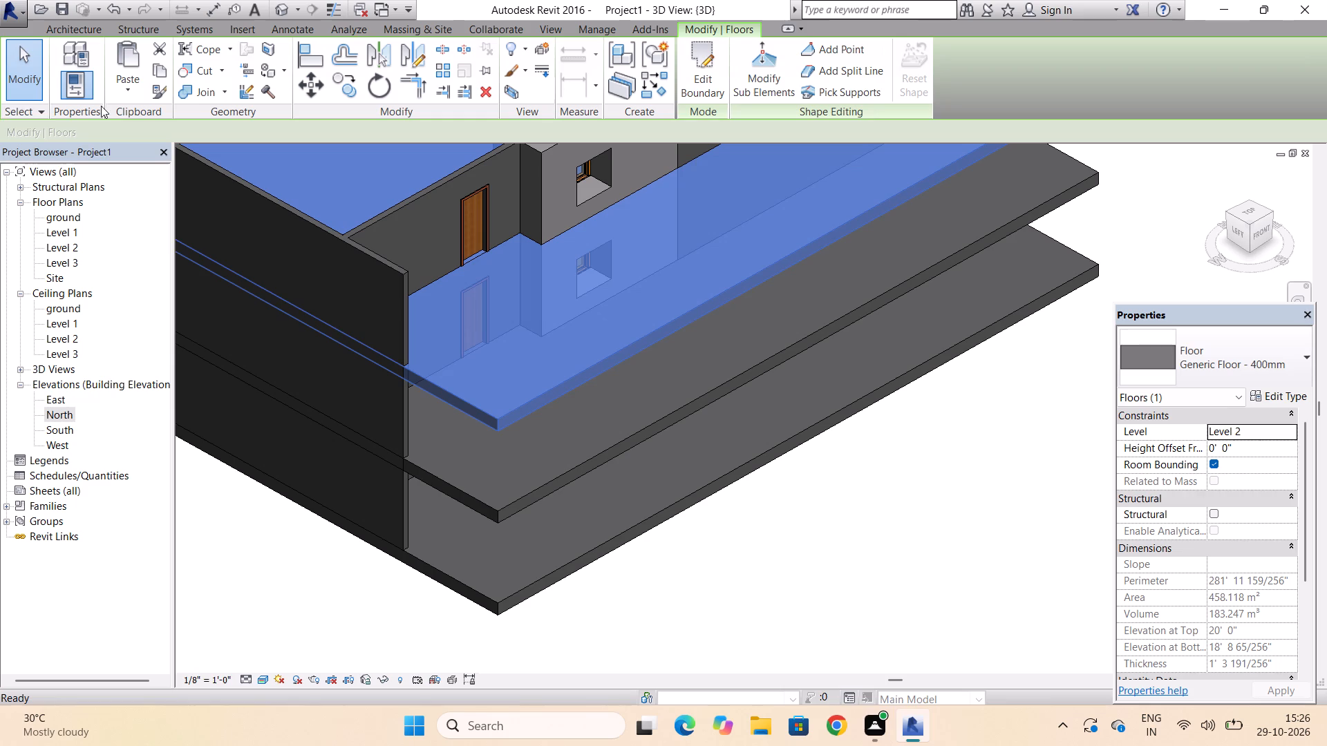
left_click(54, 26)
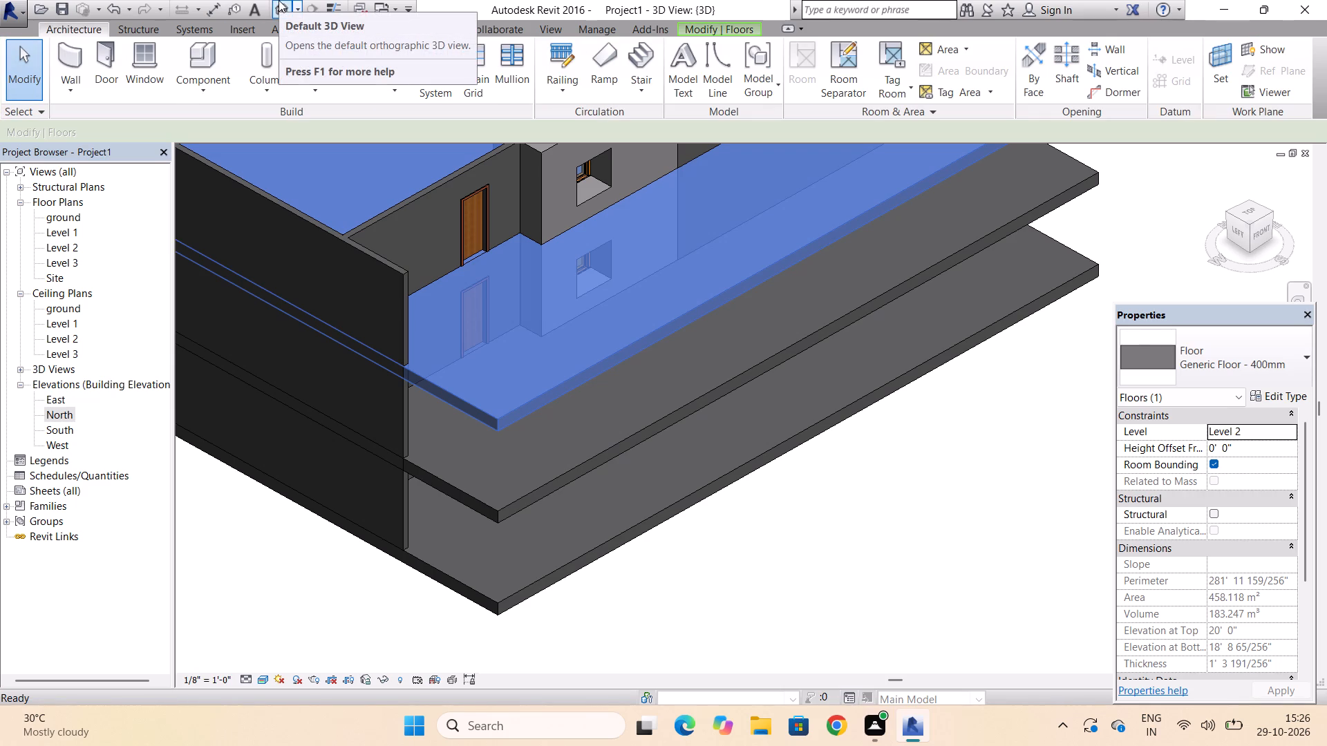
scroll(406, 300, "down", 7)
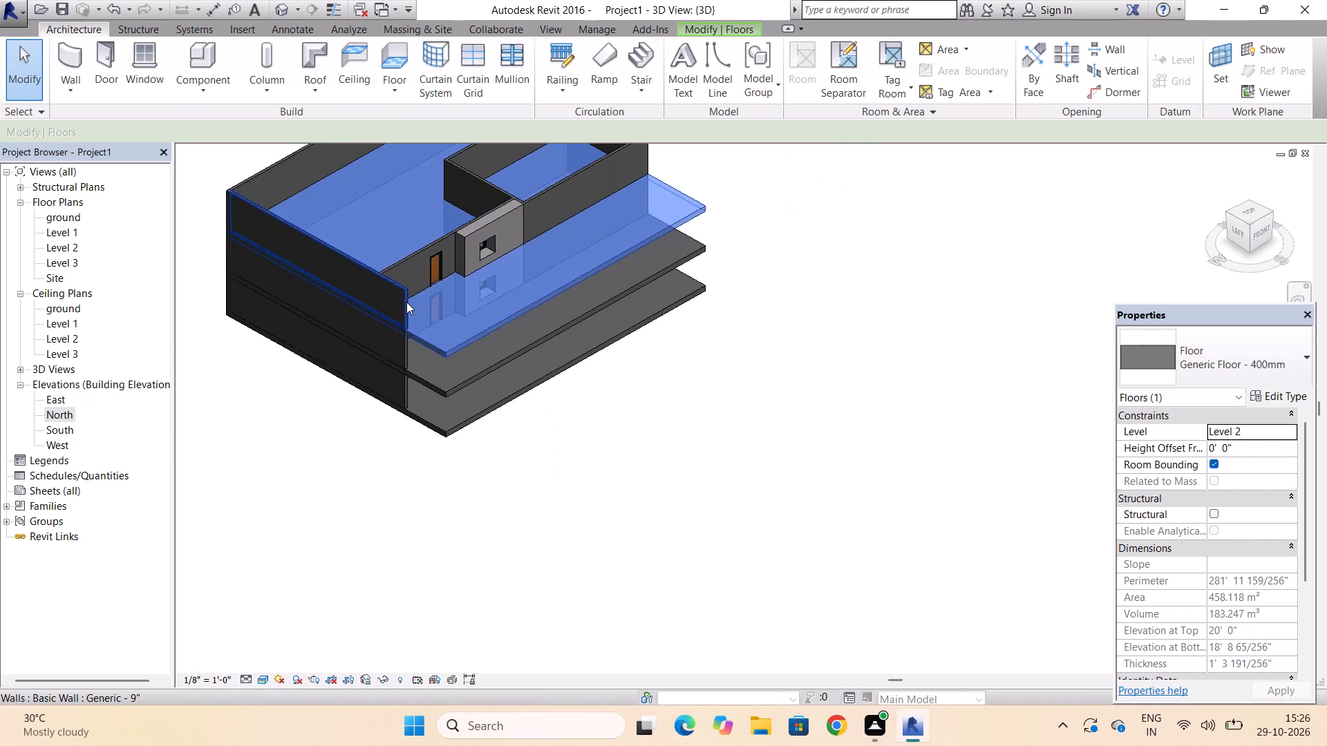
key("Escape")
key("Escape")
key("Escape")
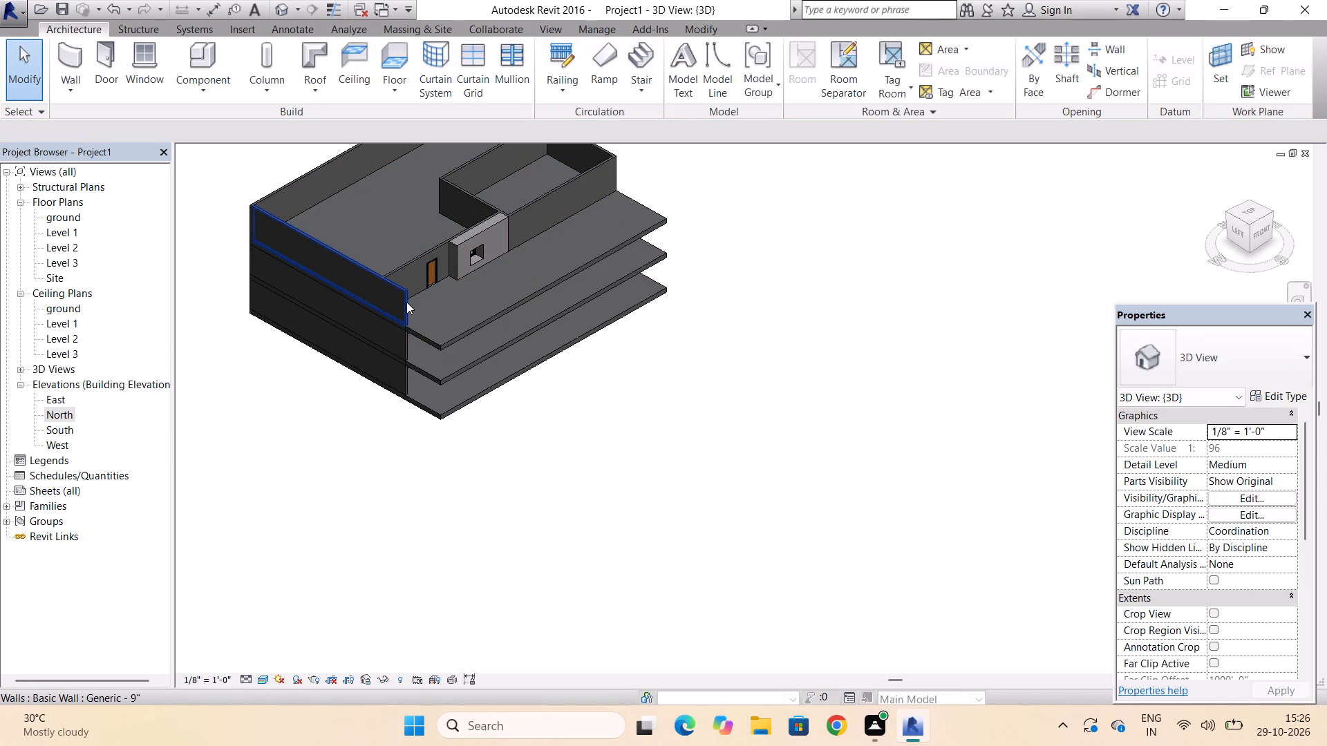
In the ground floor plan, edit the slab boundary, moving its front edge in to 8'-0" from the door wall, flush with the side wall's end.
double_click(68, 217)
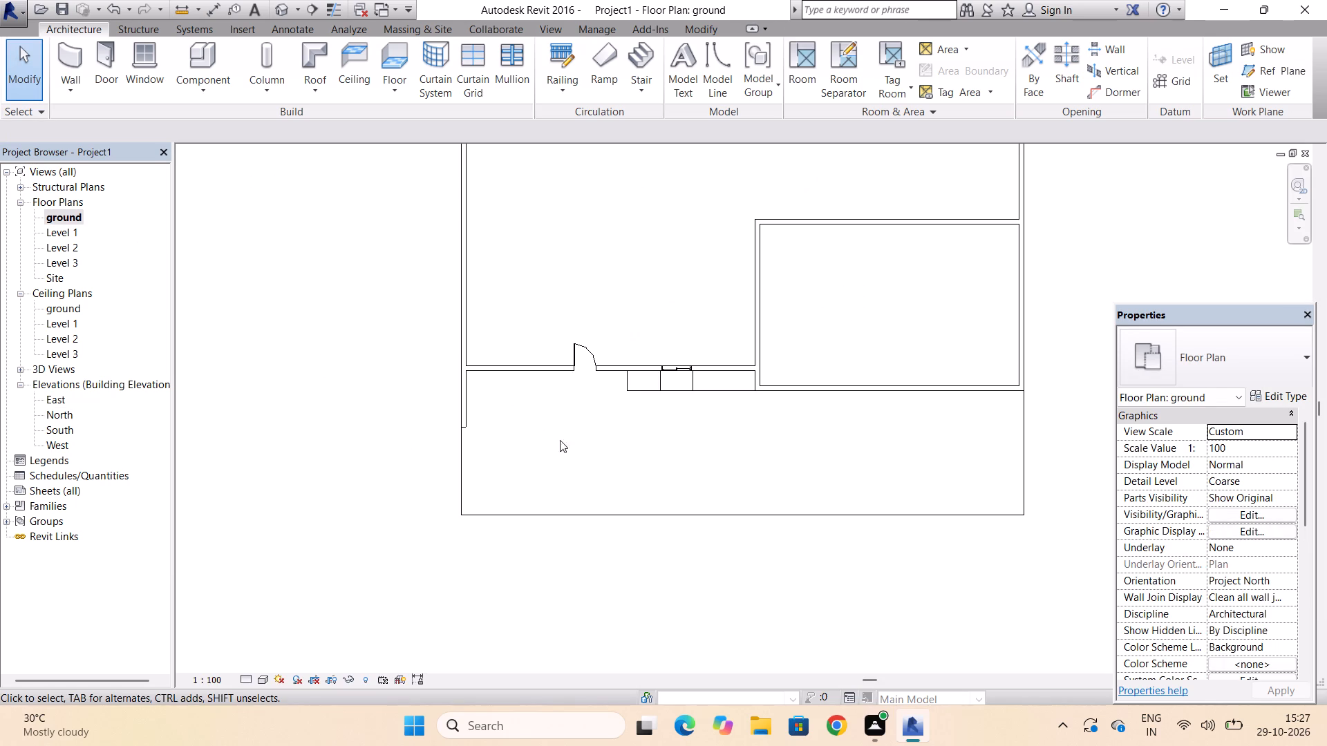
left_click(658, 513)
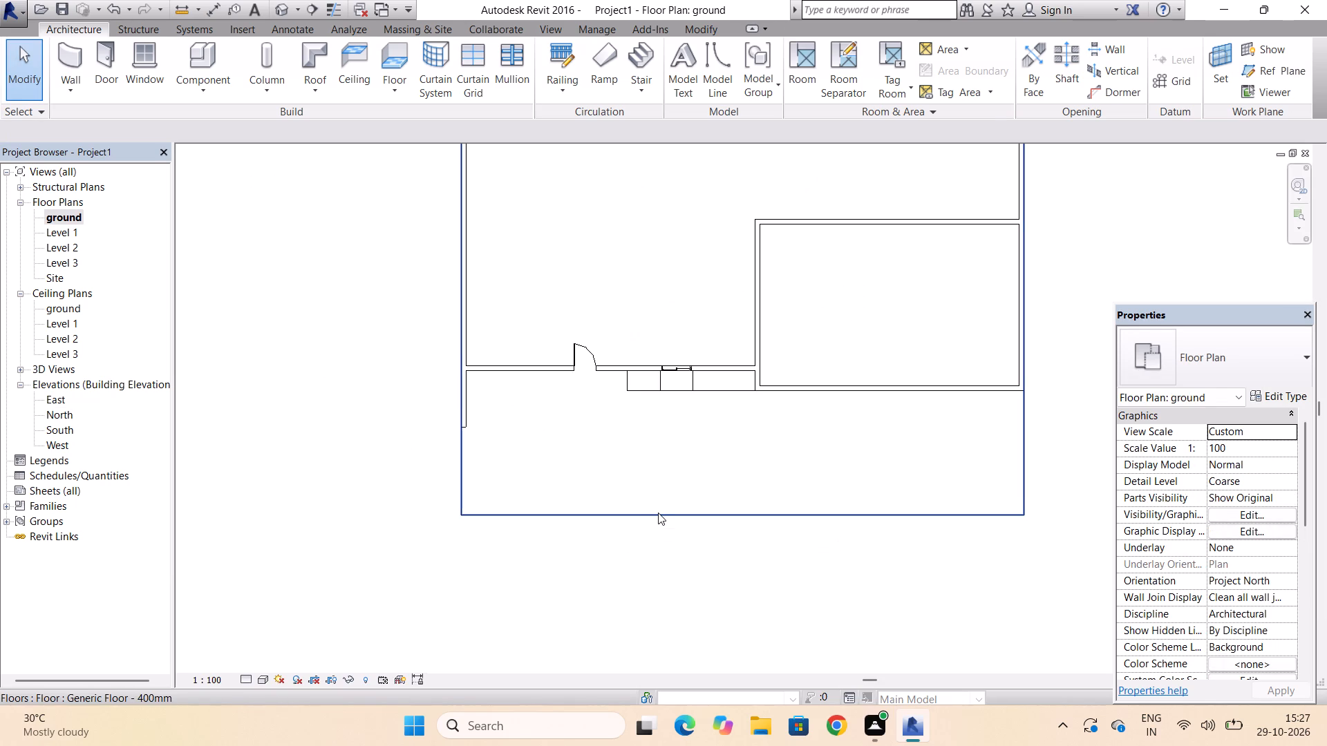
double_click(658, 513)
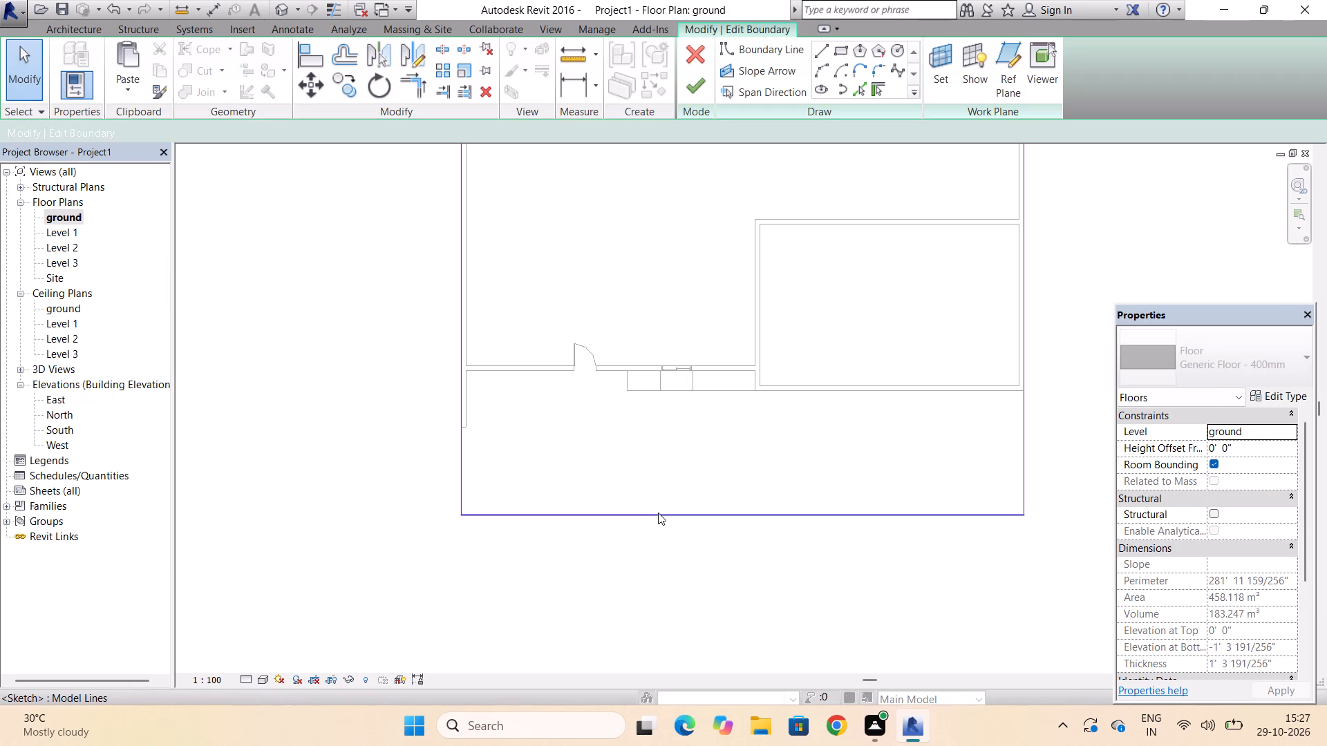
left_click(476, 513)
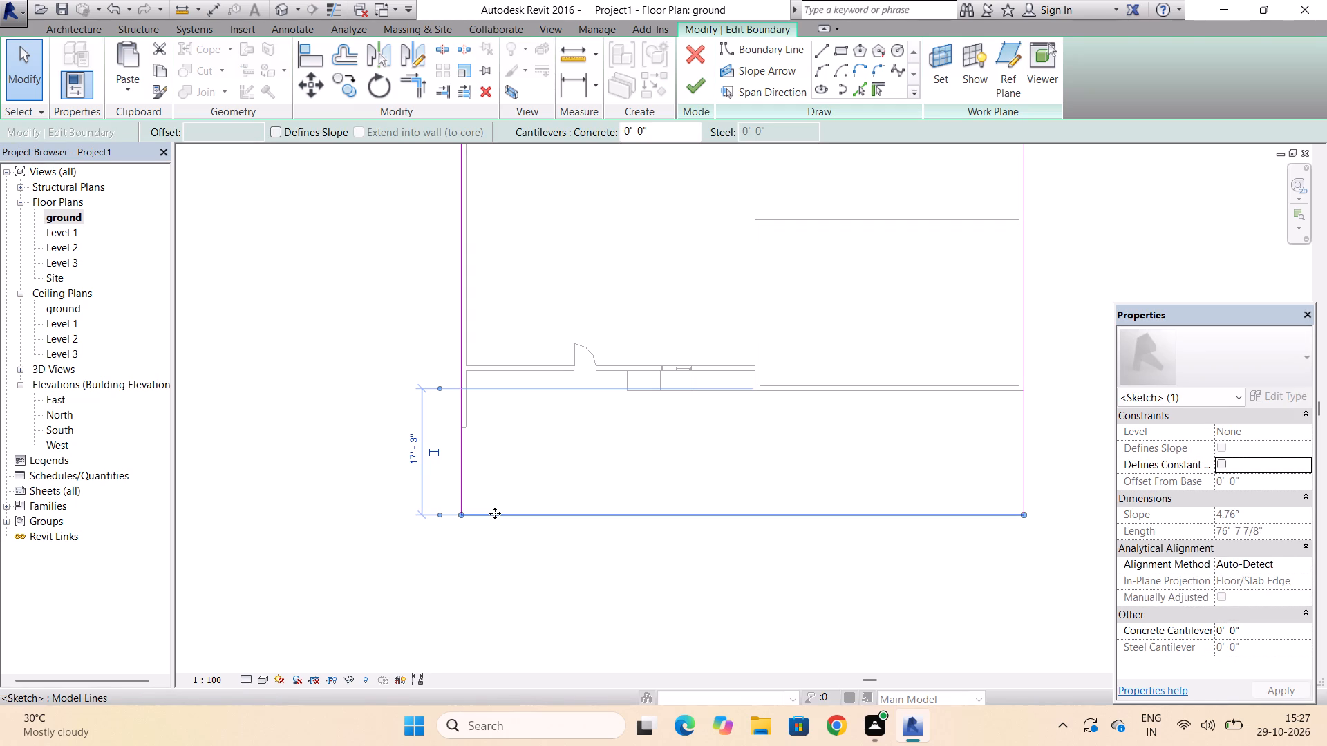
left_click_drag(495, 513, 498, 443)
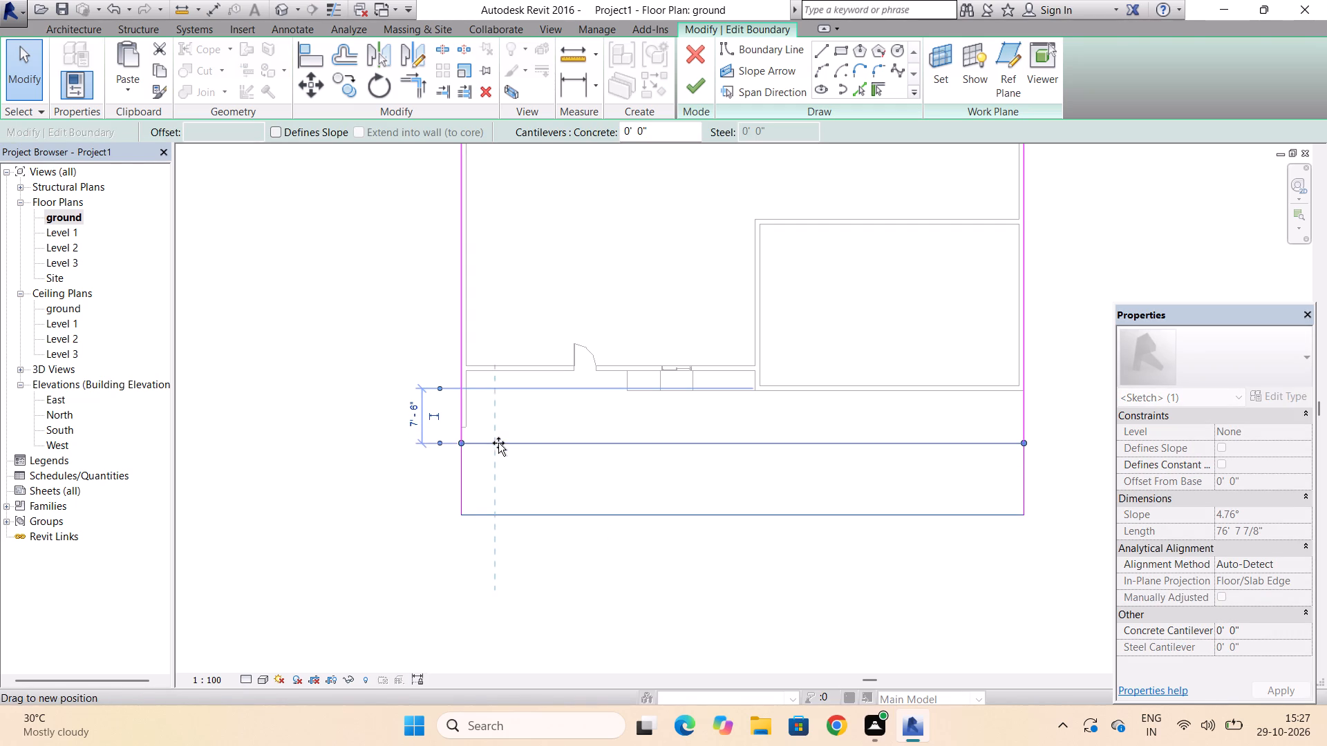
left_click_drag(498, 443, 498, 430)
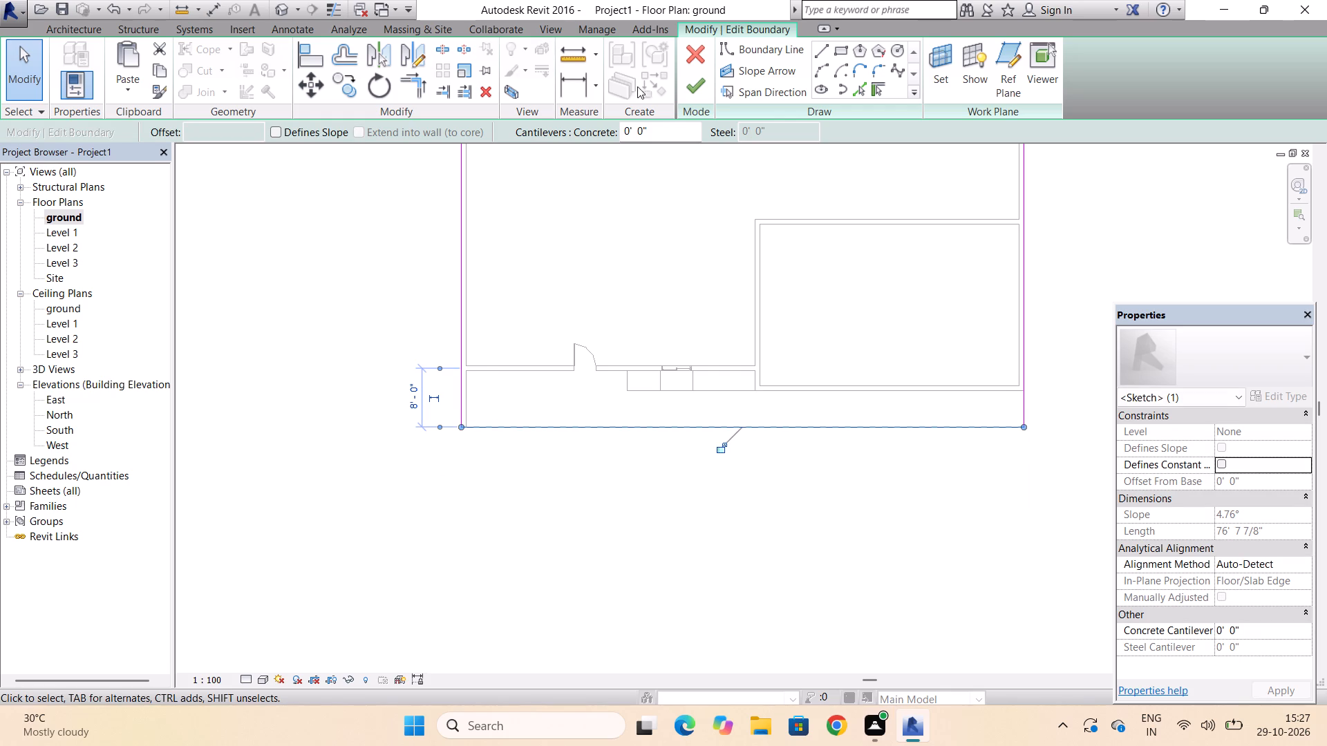
left_click(695, 93)
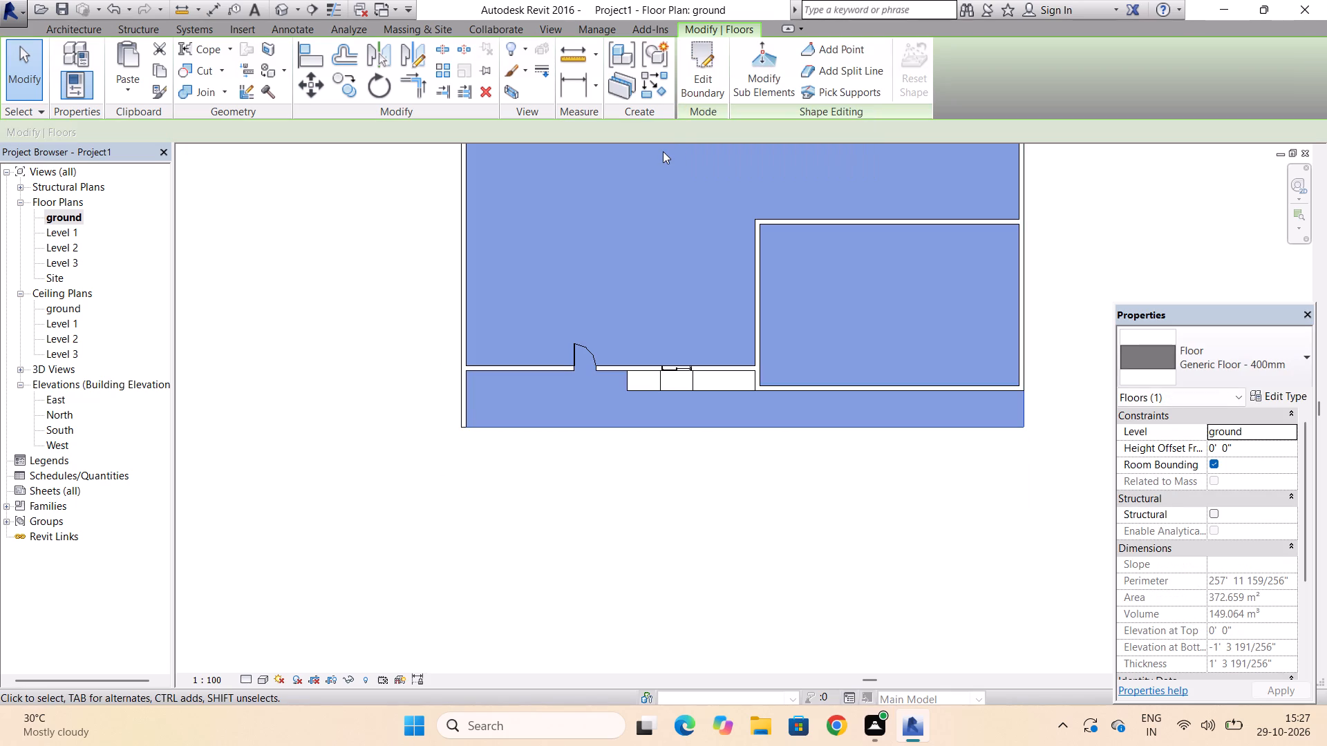
key("Escape")
key("Escape")
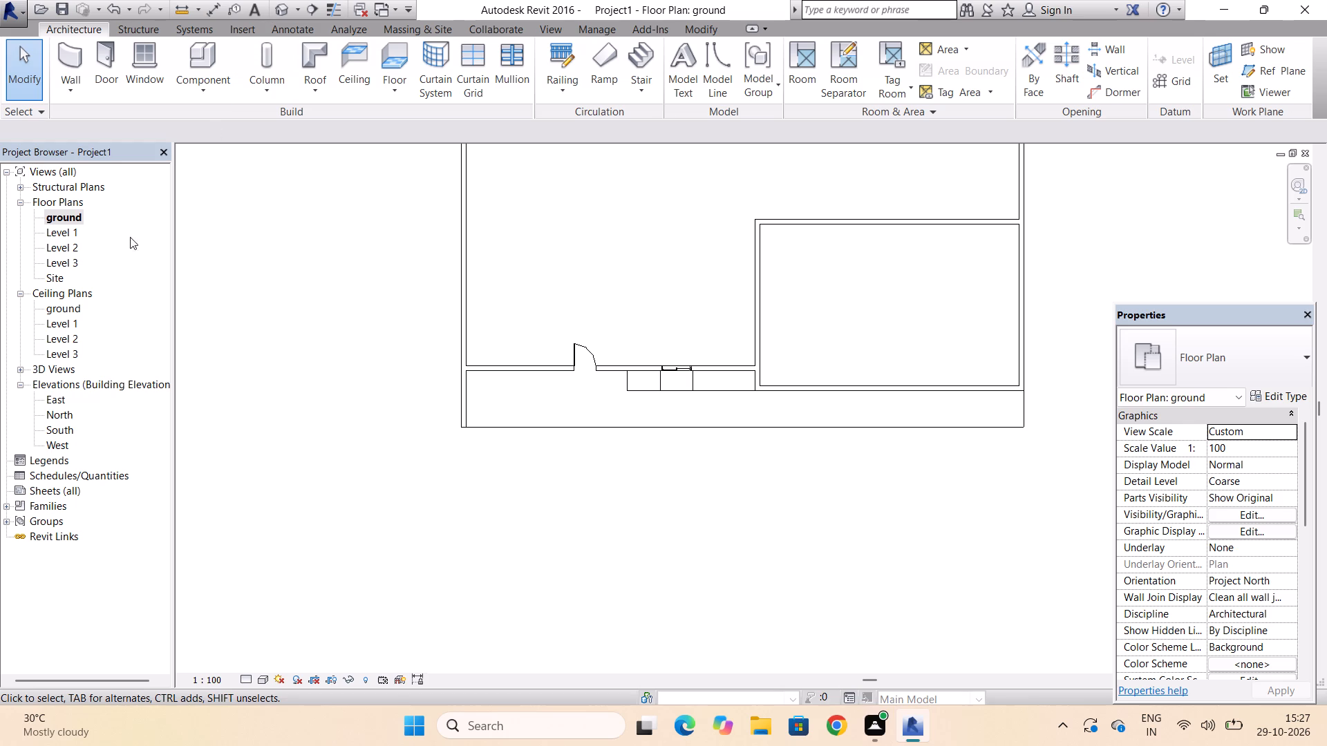
In the Level 1 floor plan, edit the slab boundary, moving its front edge in to 8'-0" from the door wall, flush with the side wall's end.
left_click(63, 231)
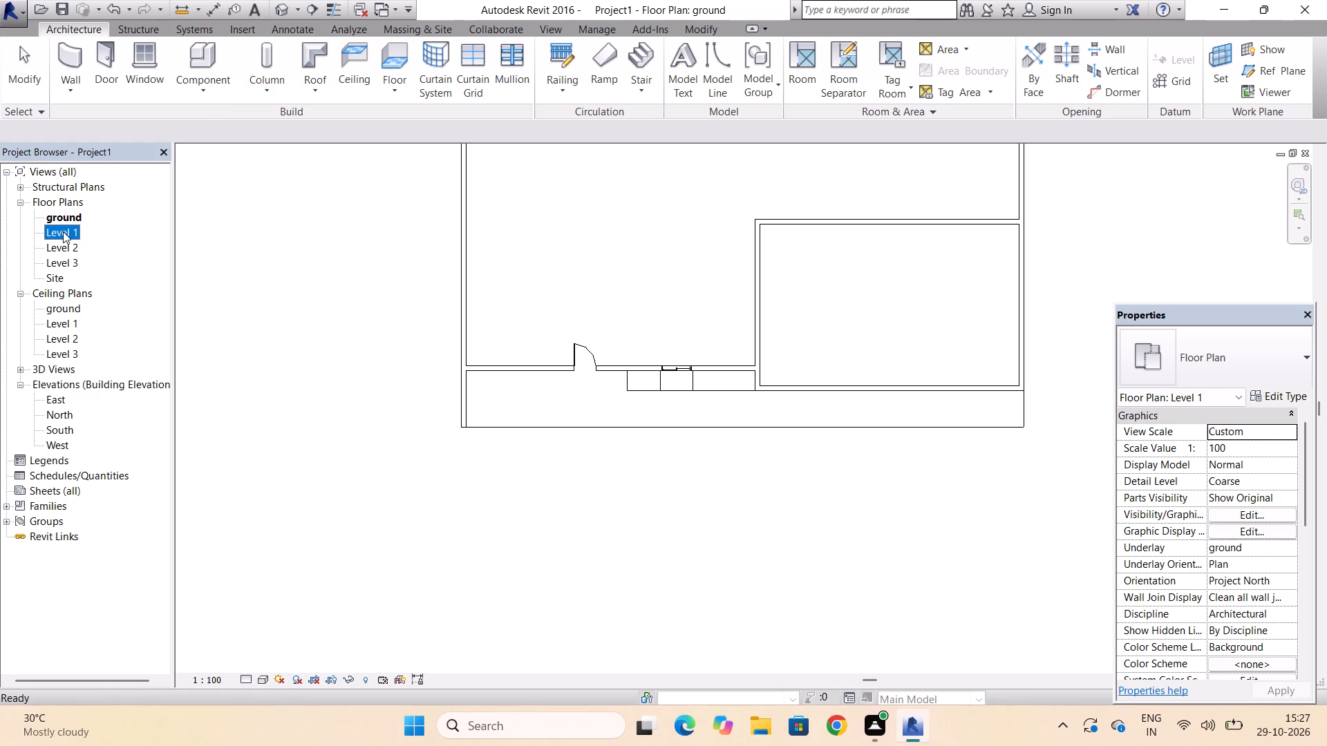
double_click(63, 231)
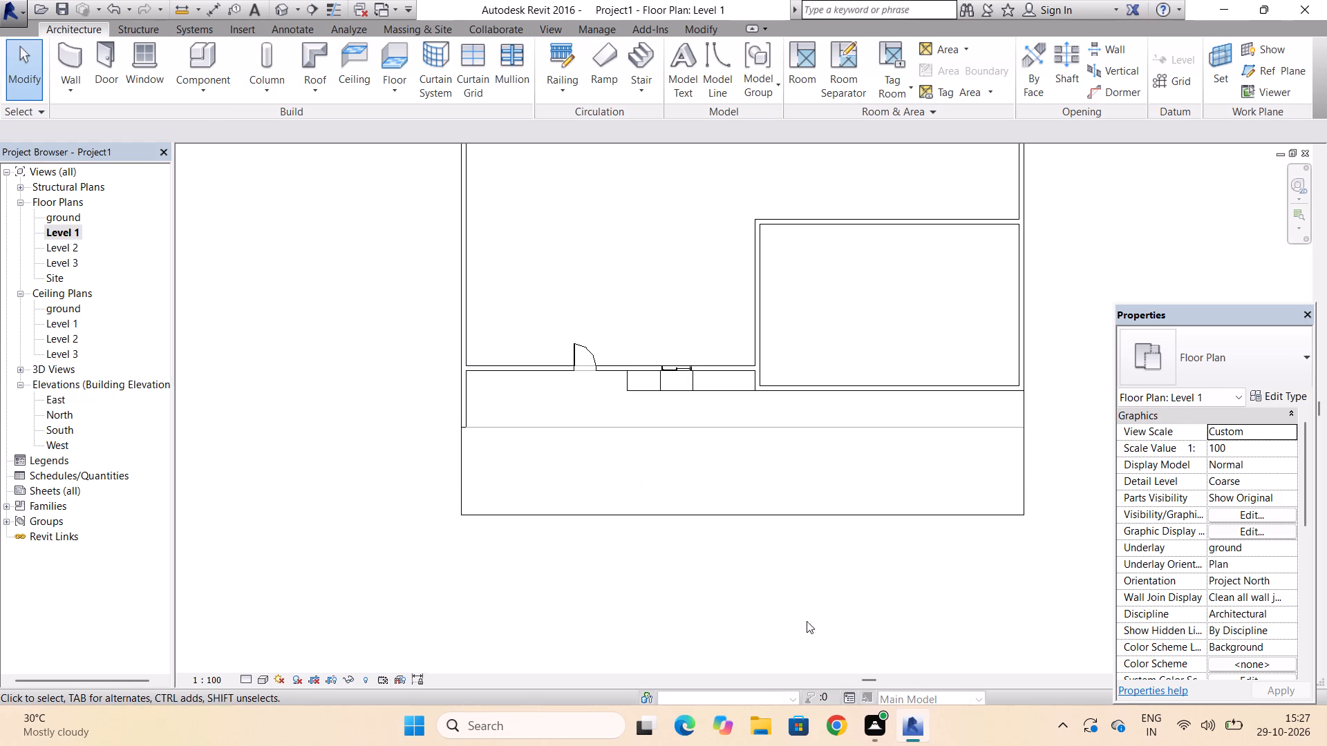
left_click(720, 511)
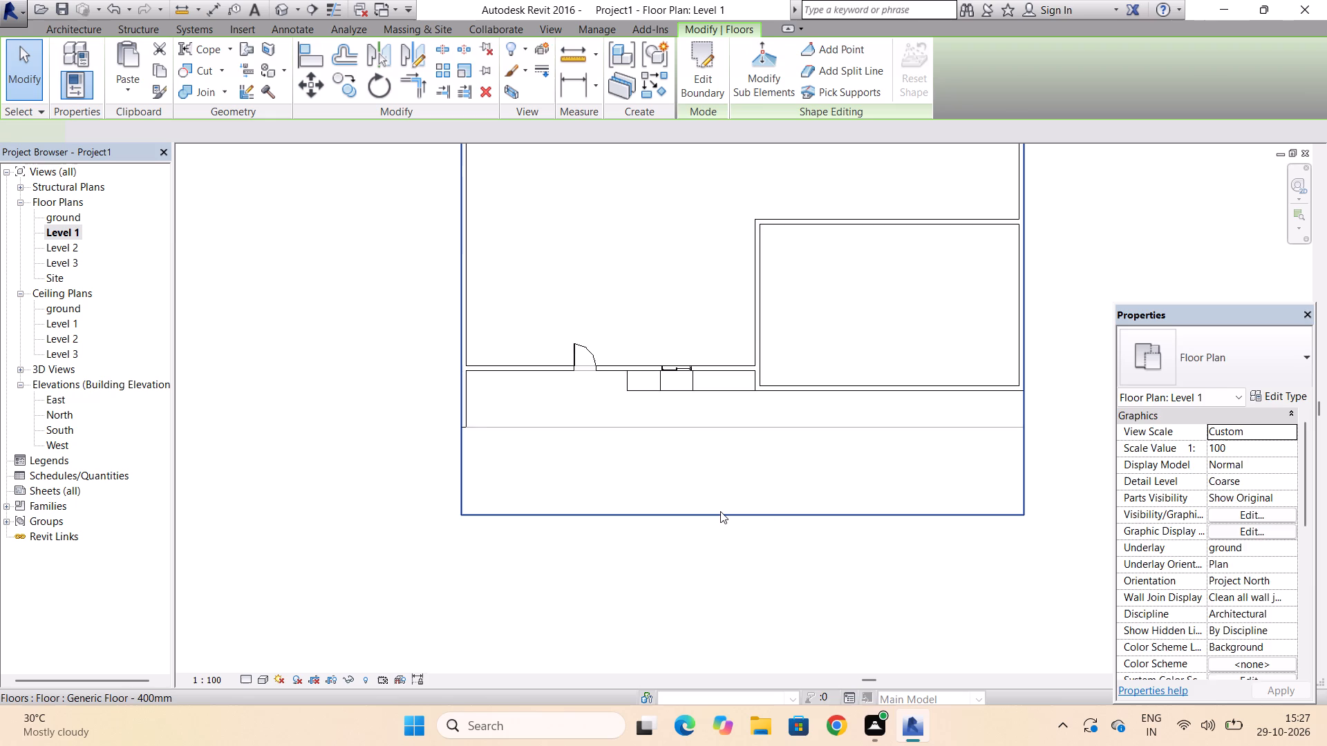
double_click(720, 511)
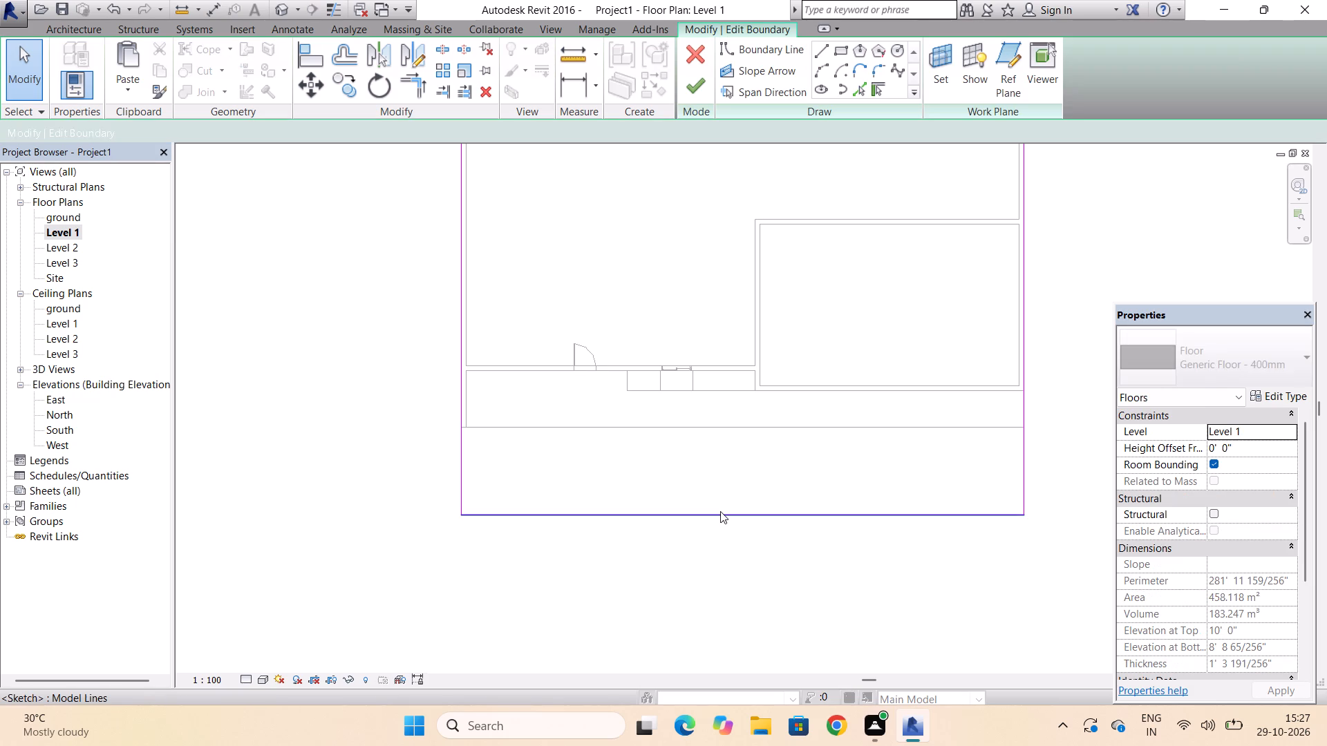
left_click_drag(720, 511, 721, 471)
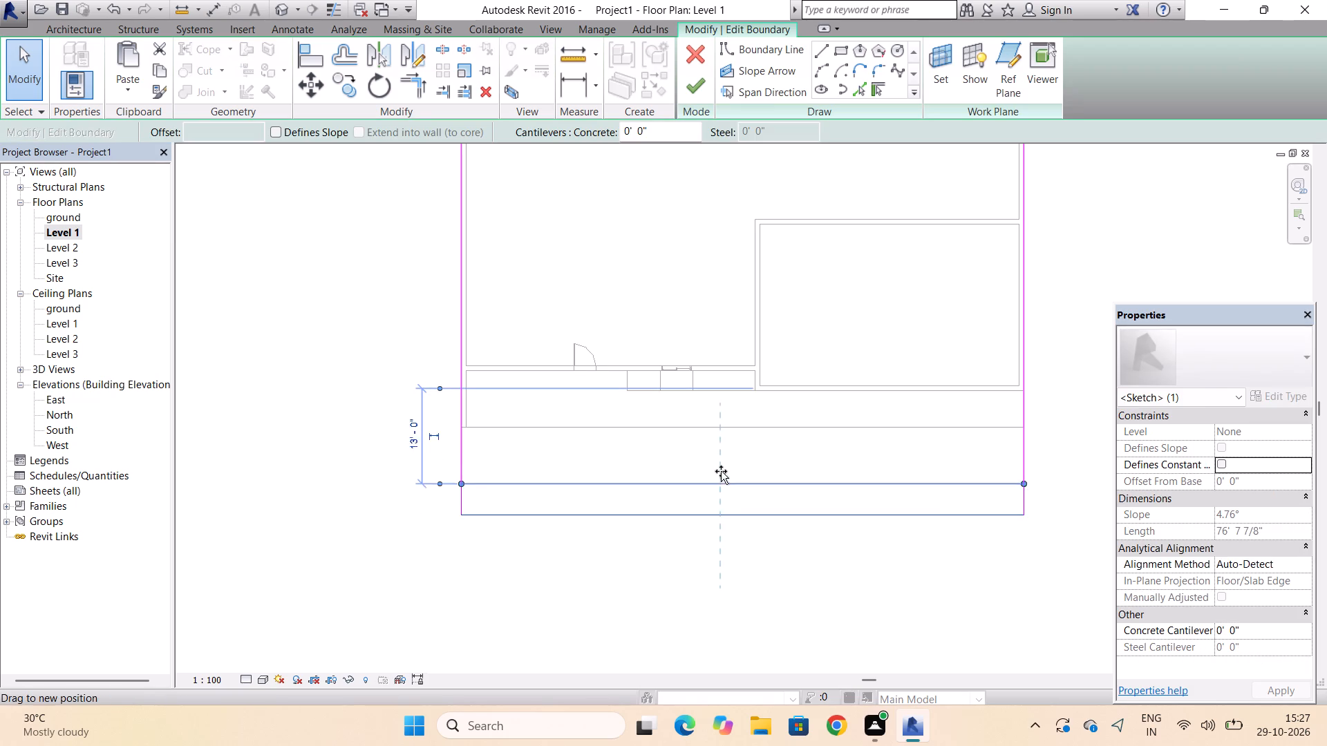
left_click_drag(721, 471, 724, 433)
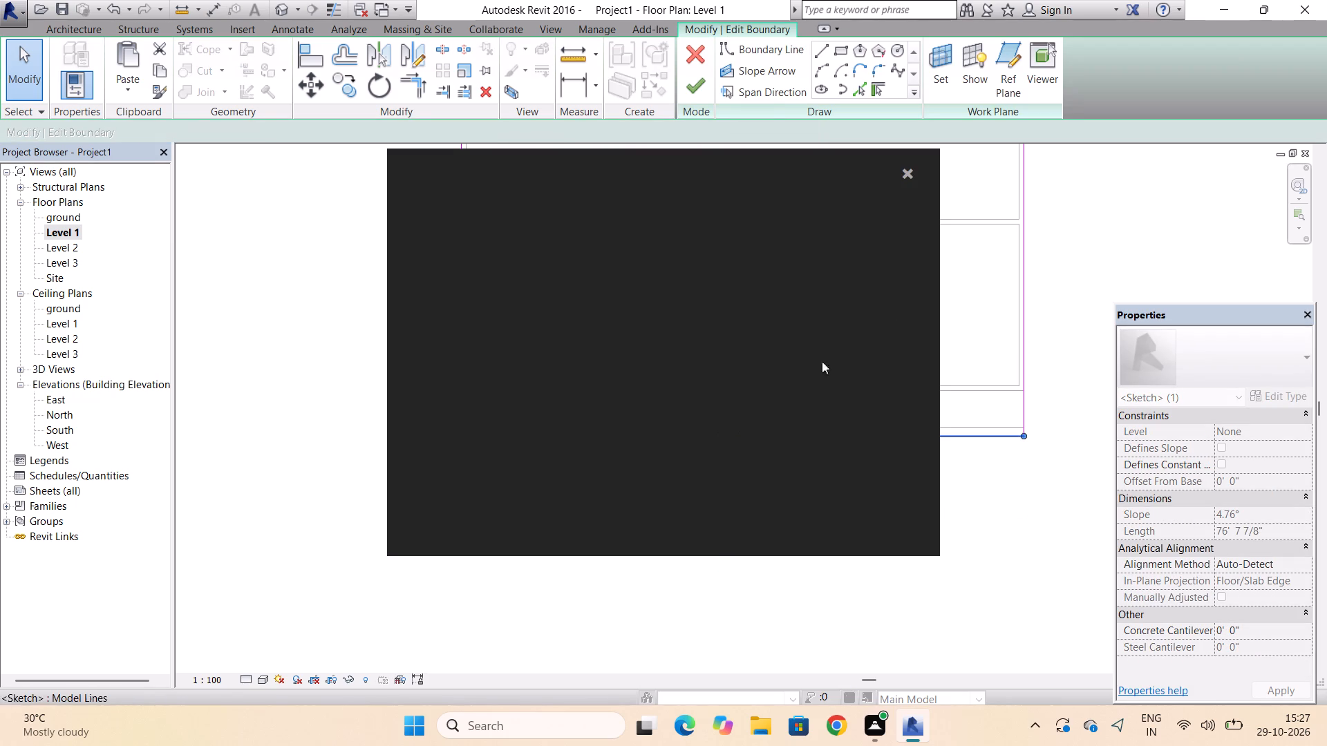
left_click(907, 170)
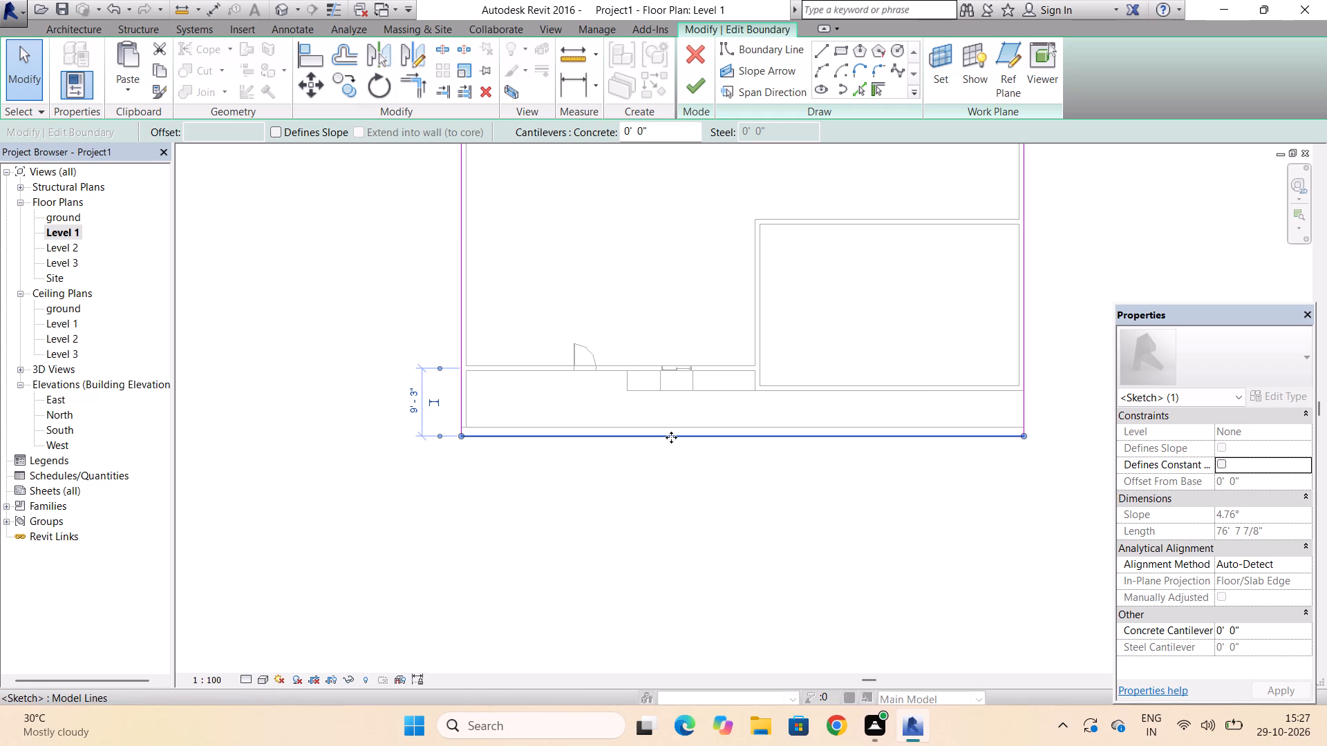
left_click_drag(671, 437, 670, 417)
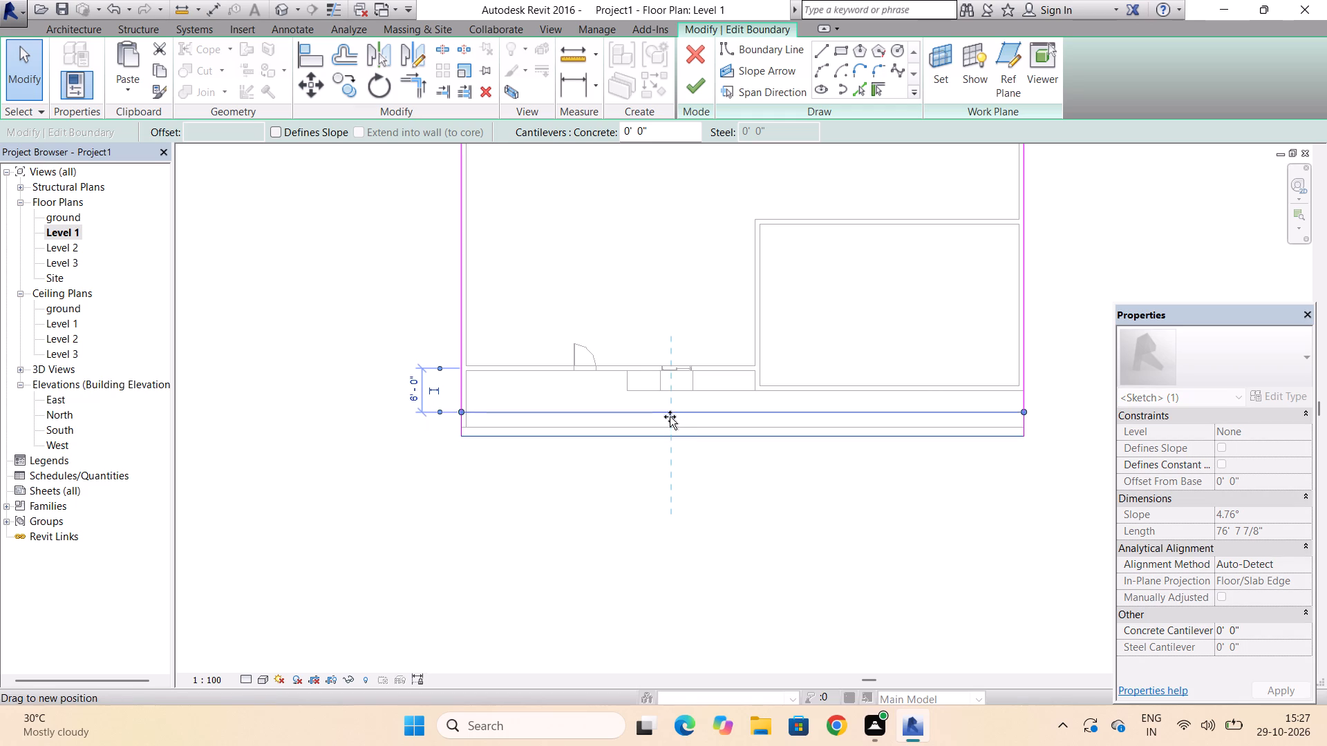
left_click_drag(670, 417, 668, 428)
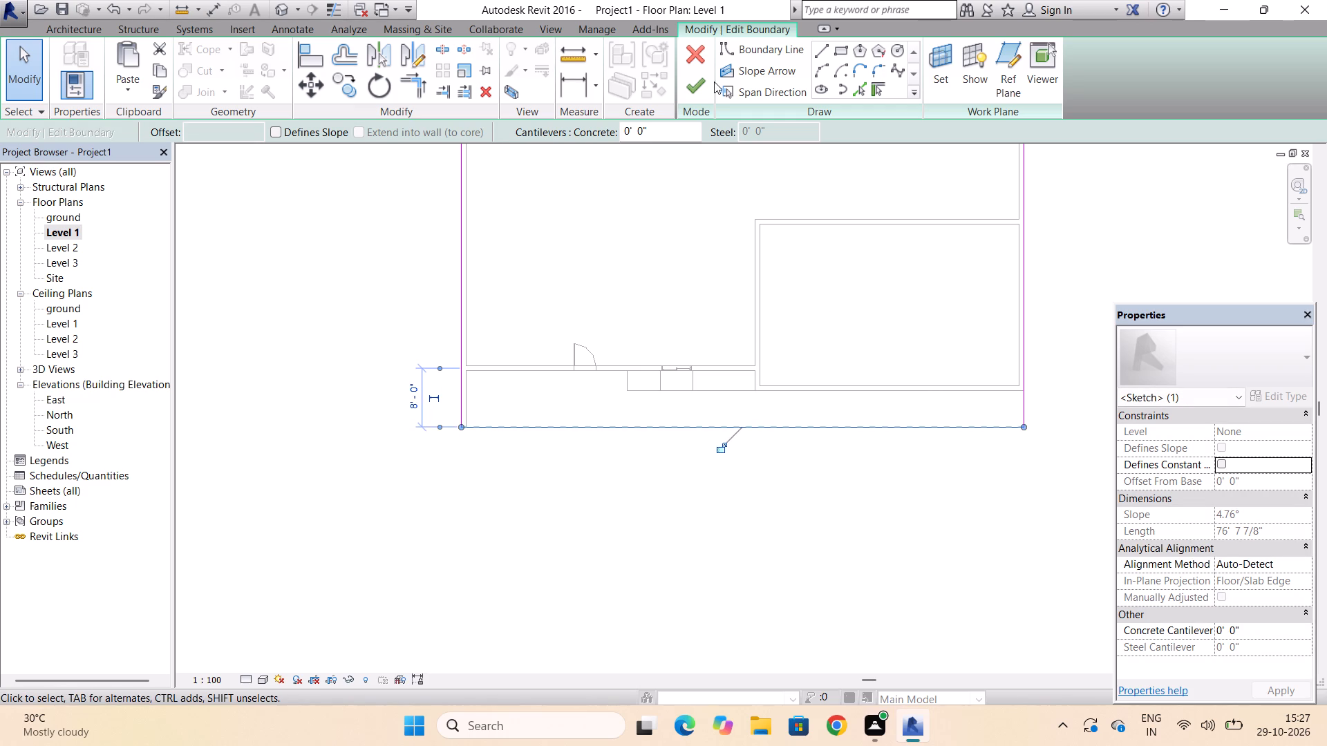
left_click(702, 82)
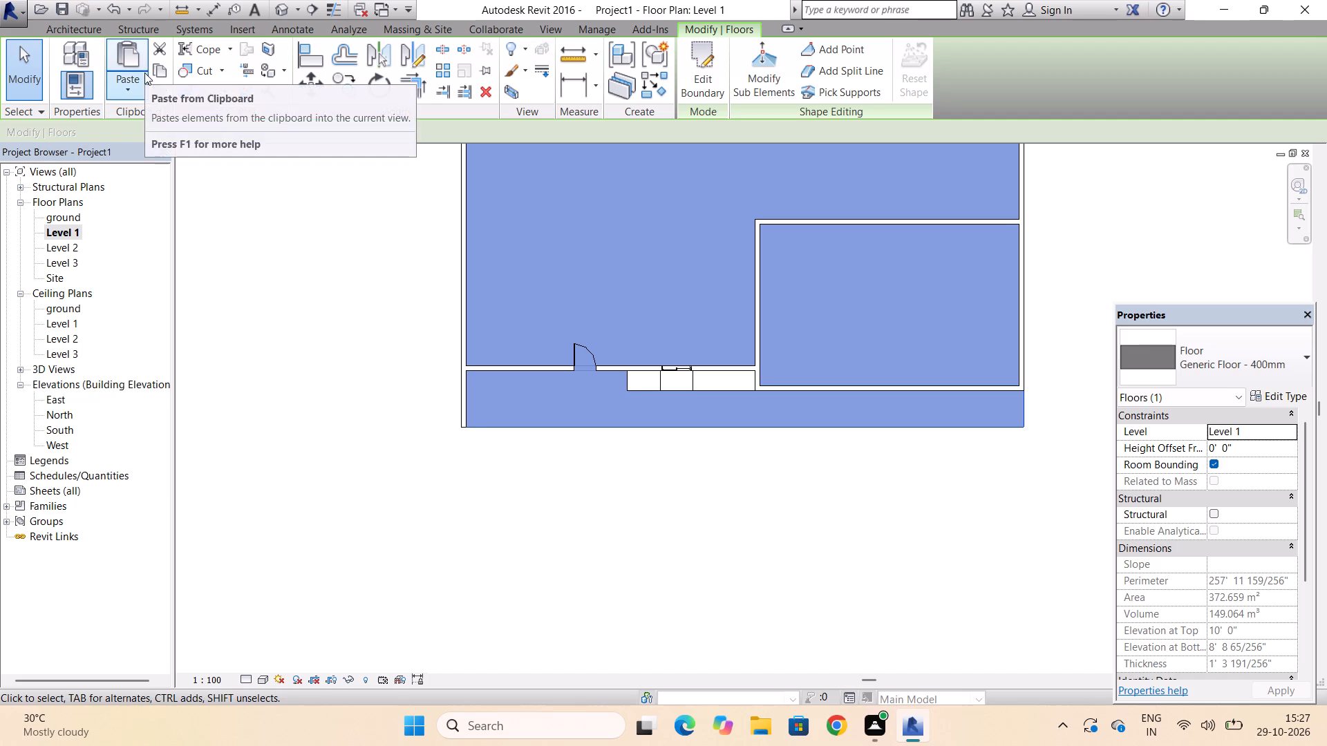
Open the Level 3 floor plan.
left_click(64, 249)
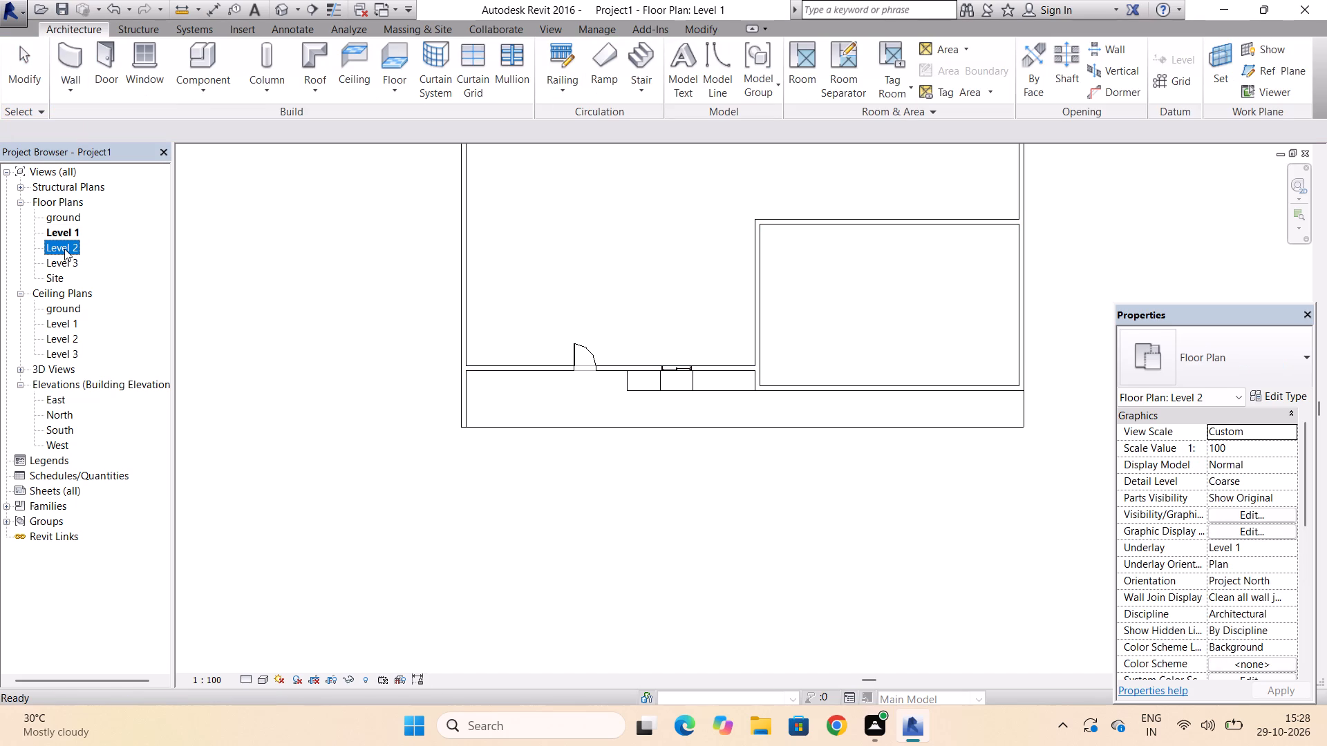
left_click(66, 260)
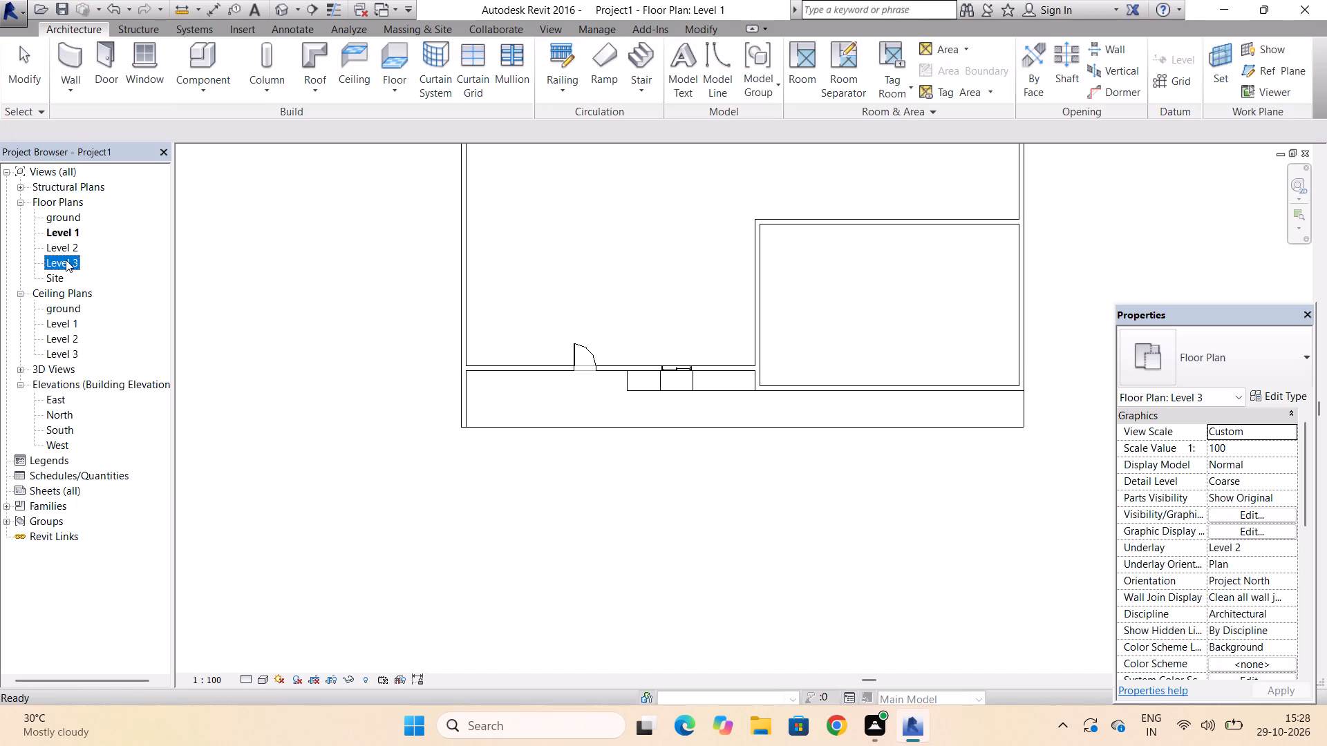
double_click(66, 260)
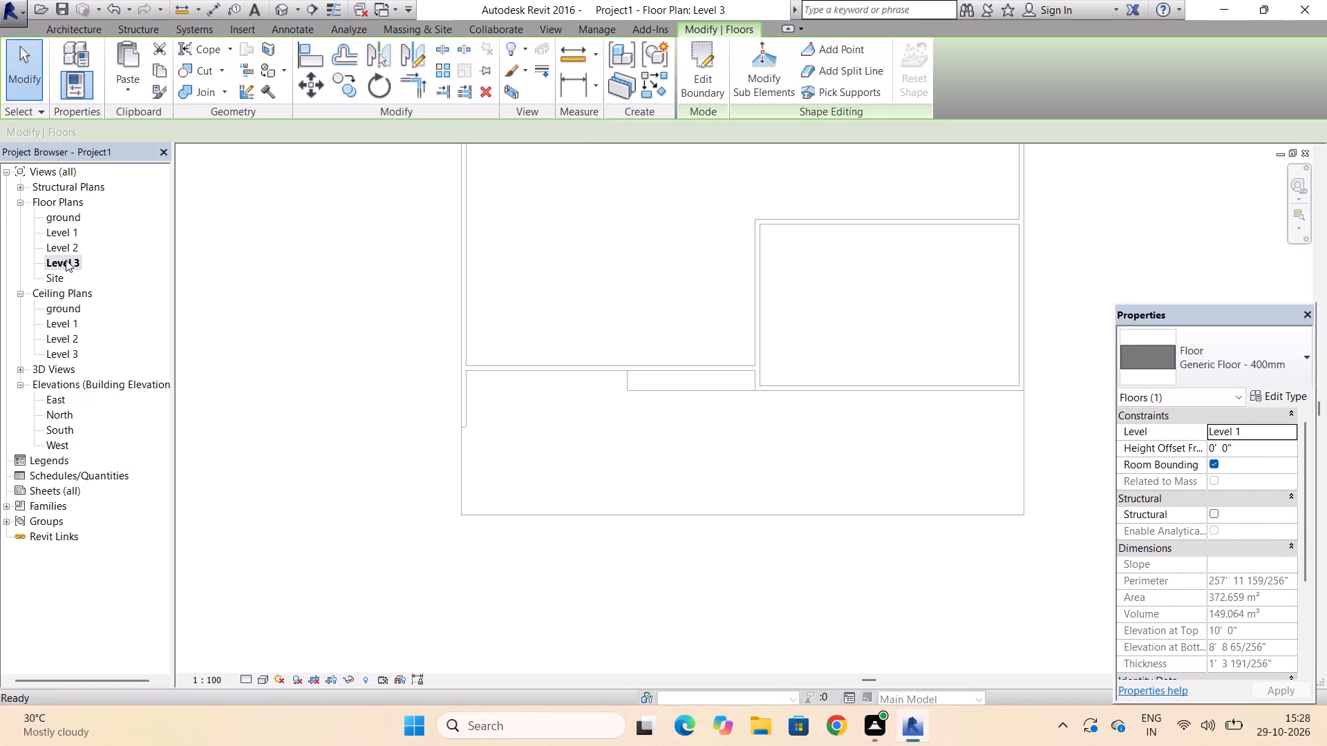
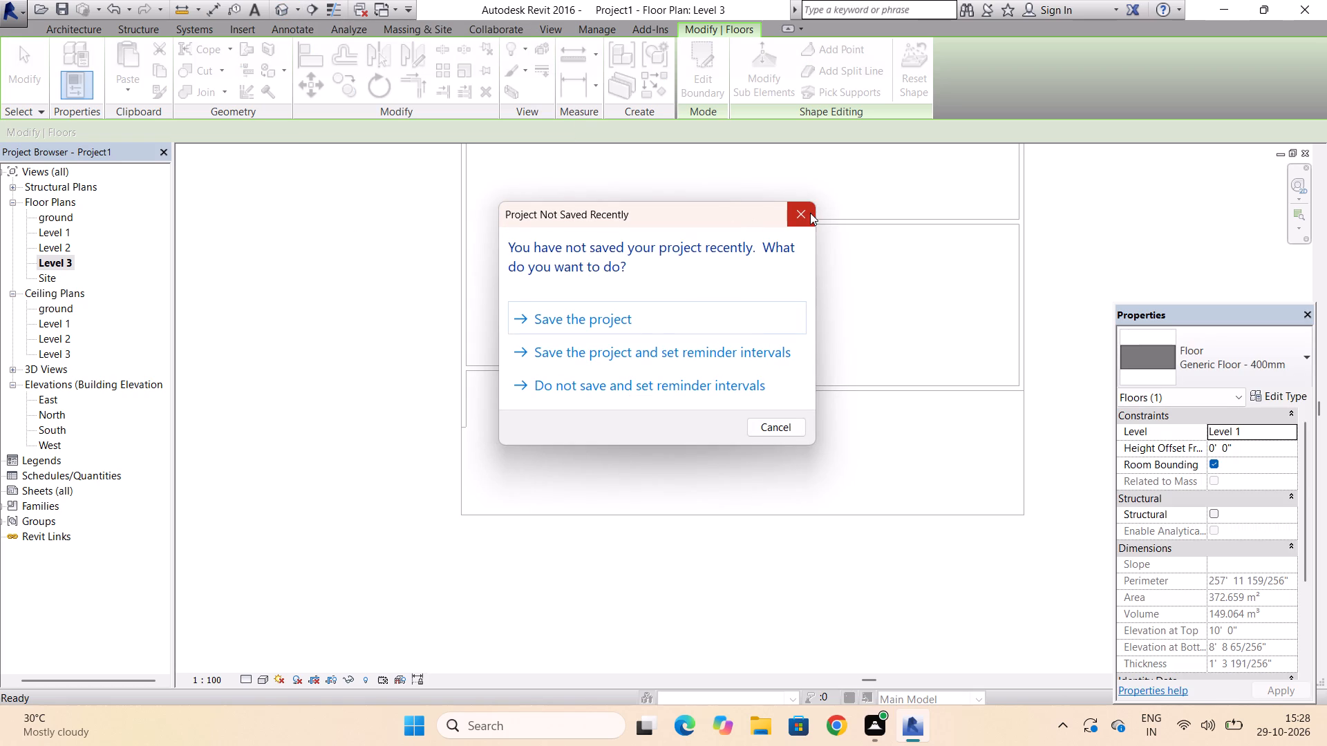
In the Level 2 floor plan, edit the slab boundary, moving its front edge in to 8'-0" from the door wall, flush with the side wall's end.
left_click(810, 213)
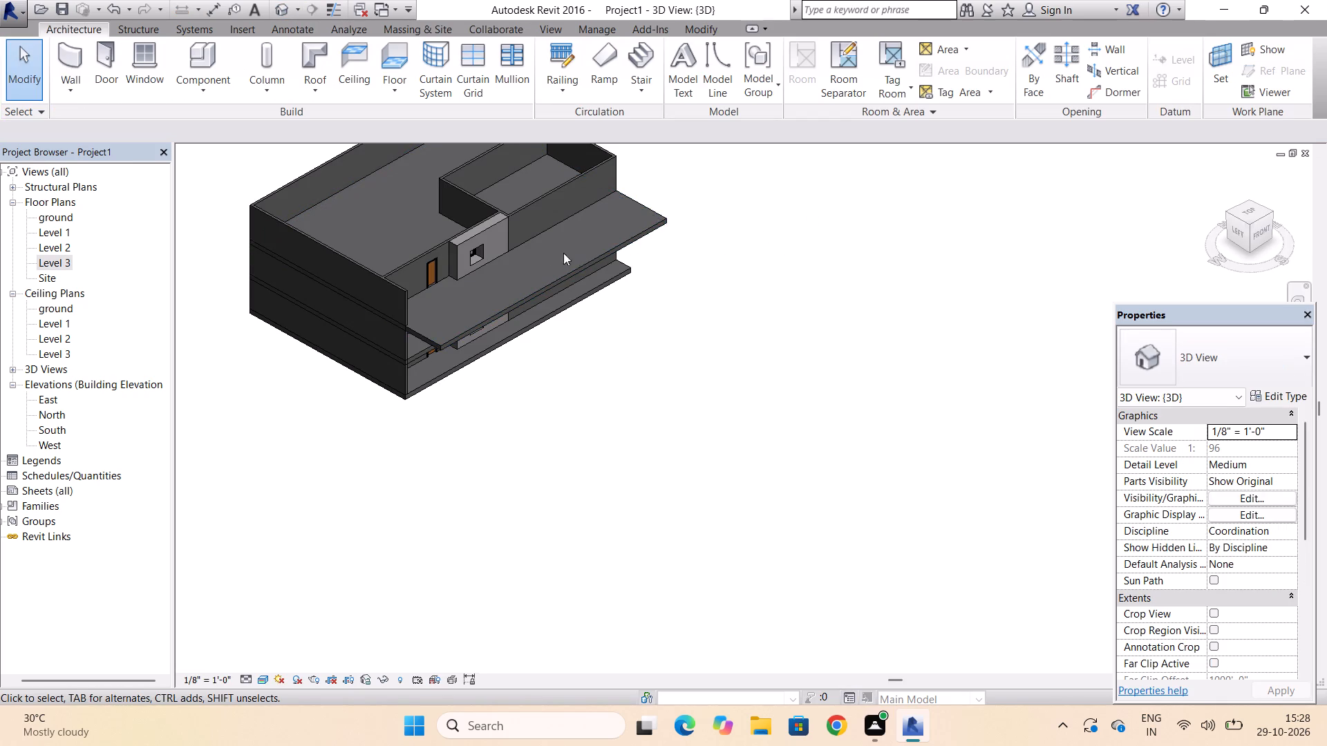
scroll(540, 252, "up", 2)
left_click(527, 302)
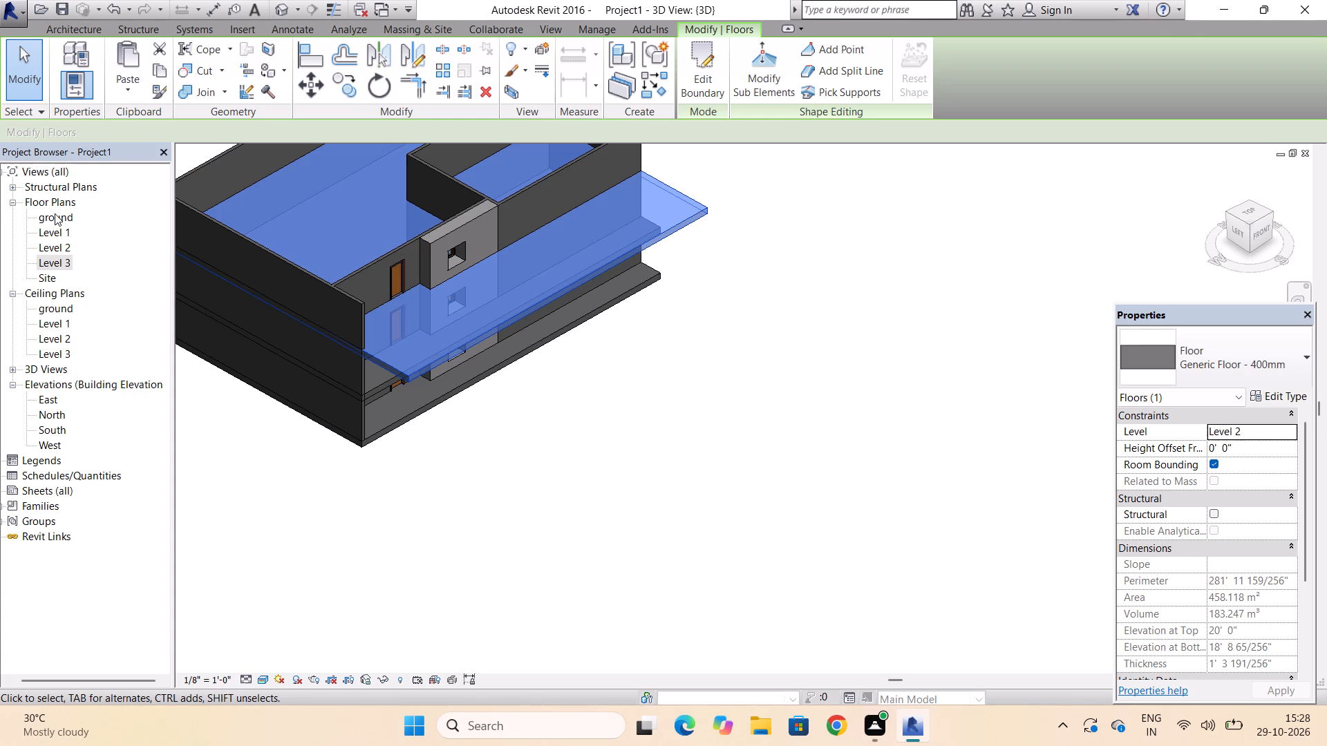
left_click(55, 246)
left_click(55, 246)
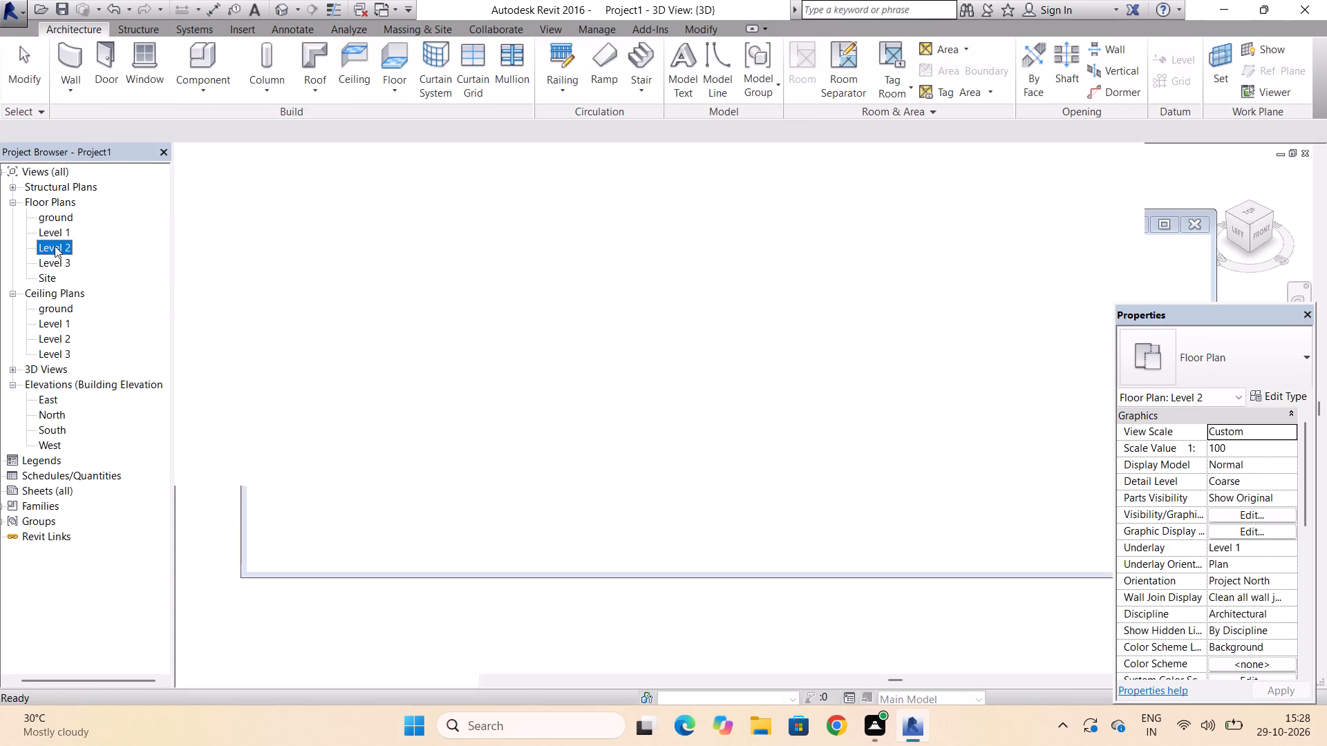
triple_click(572, 514)
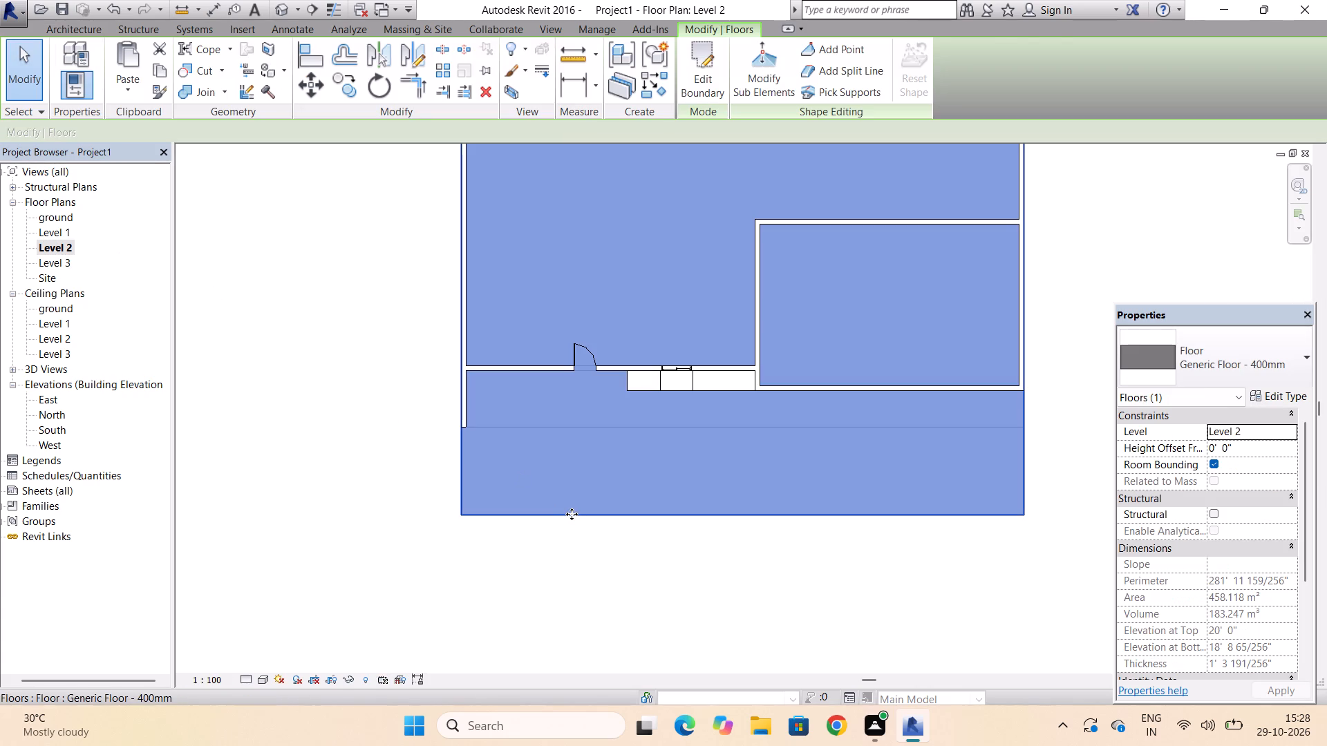
left_click_drag(572, 514, 570, 482)
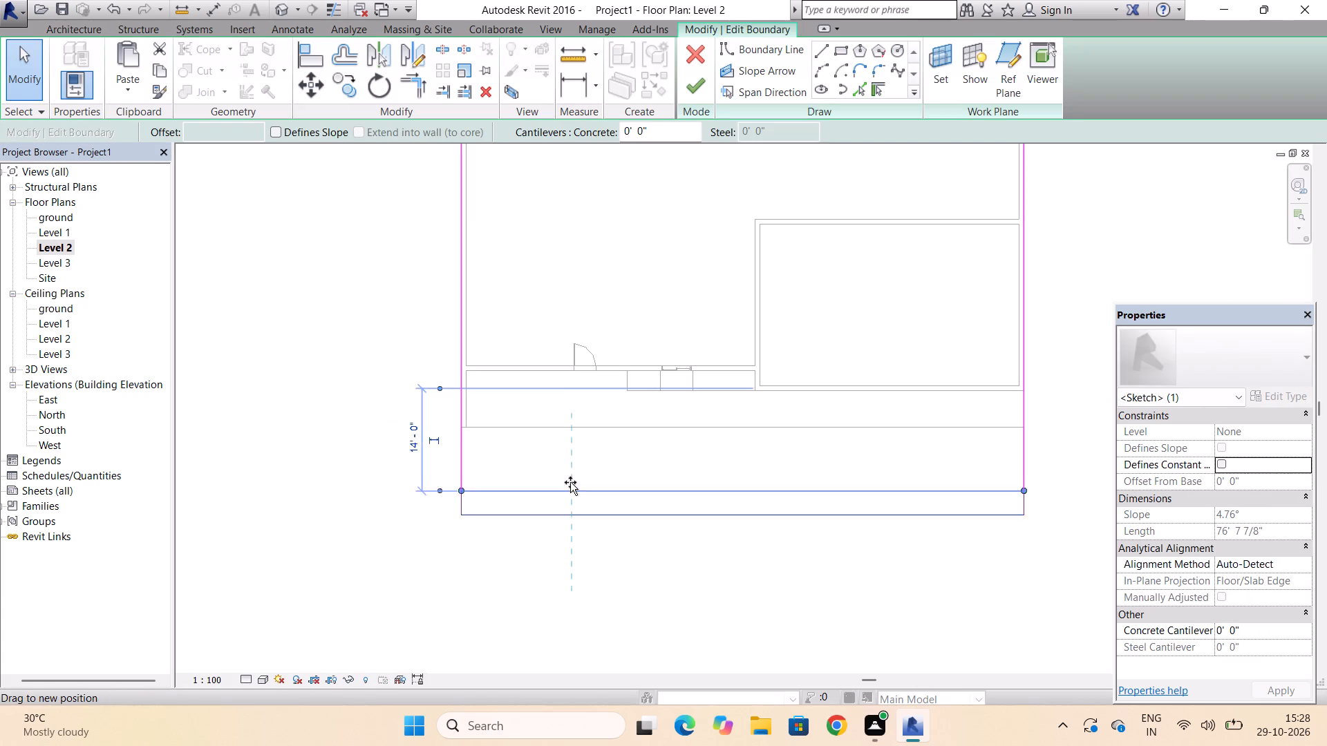
left_click_drag(570, 482, 565, 427)
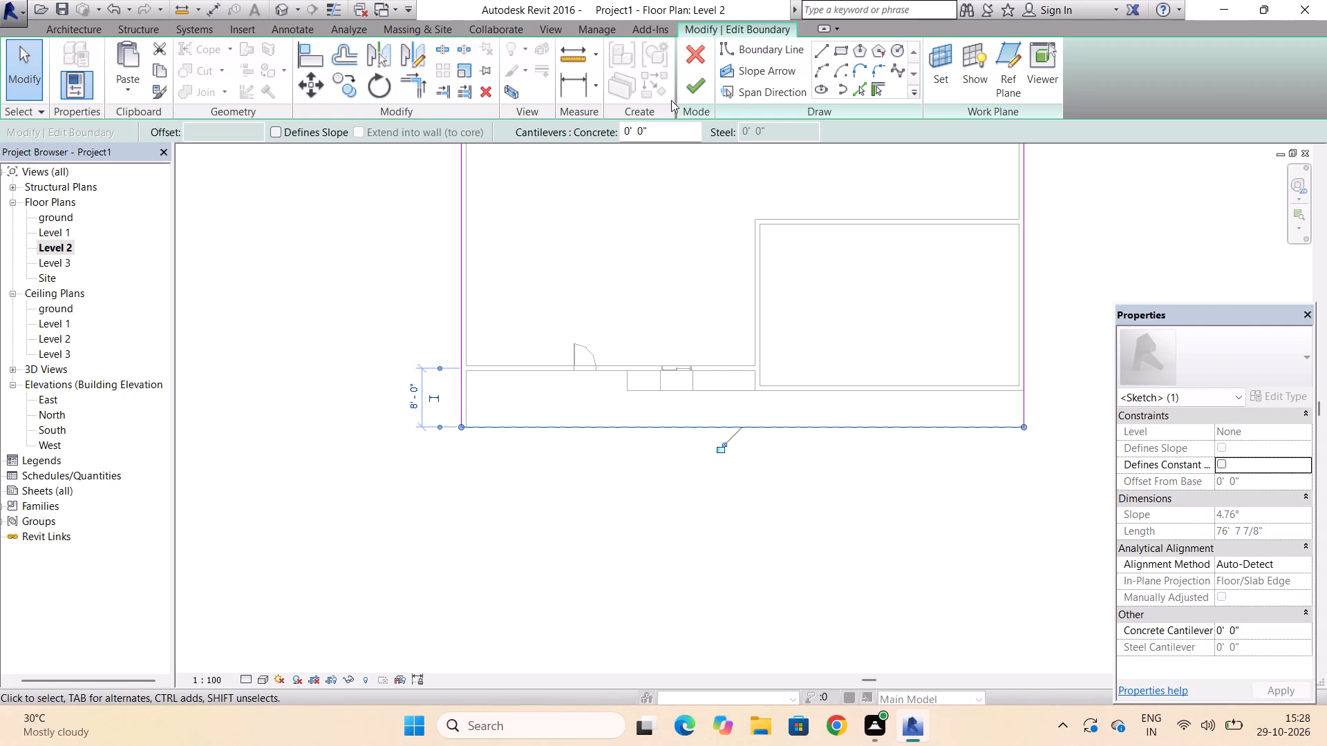
left_click(696, 86)
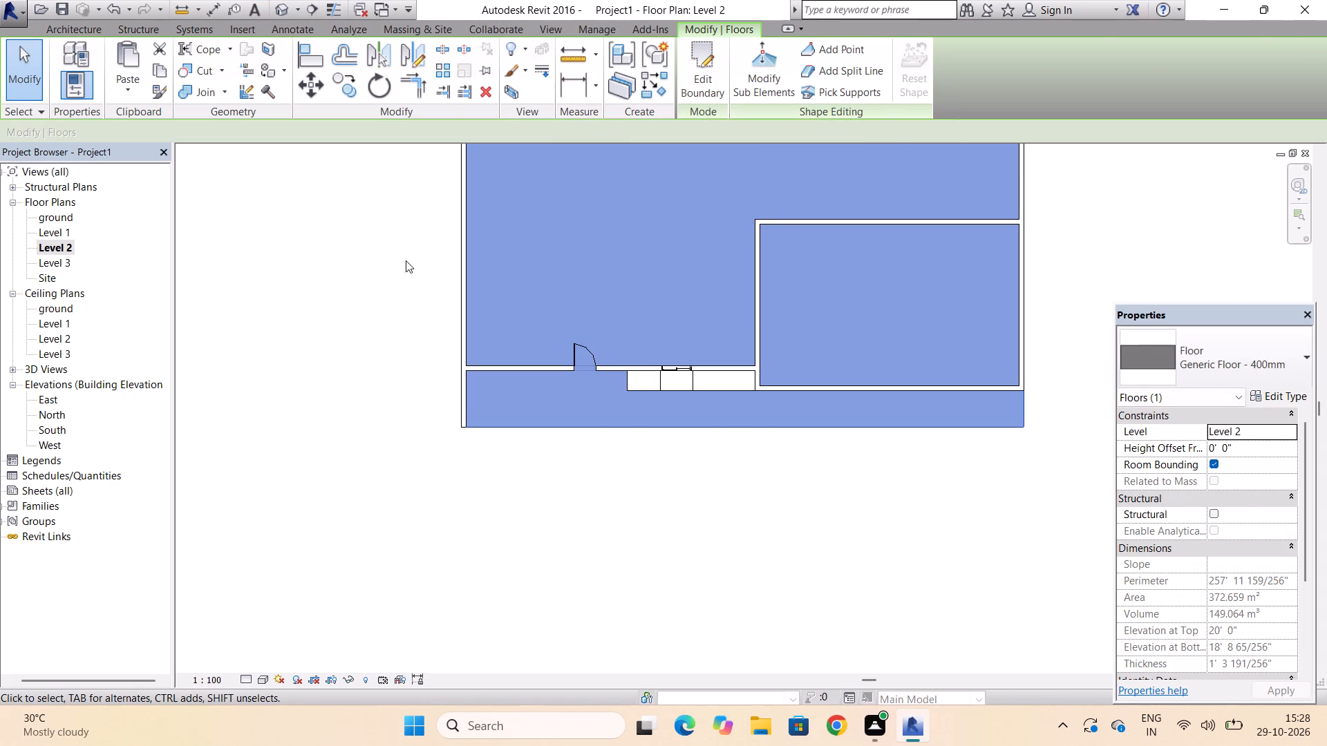
left_click(365, 297)
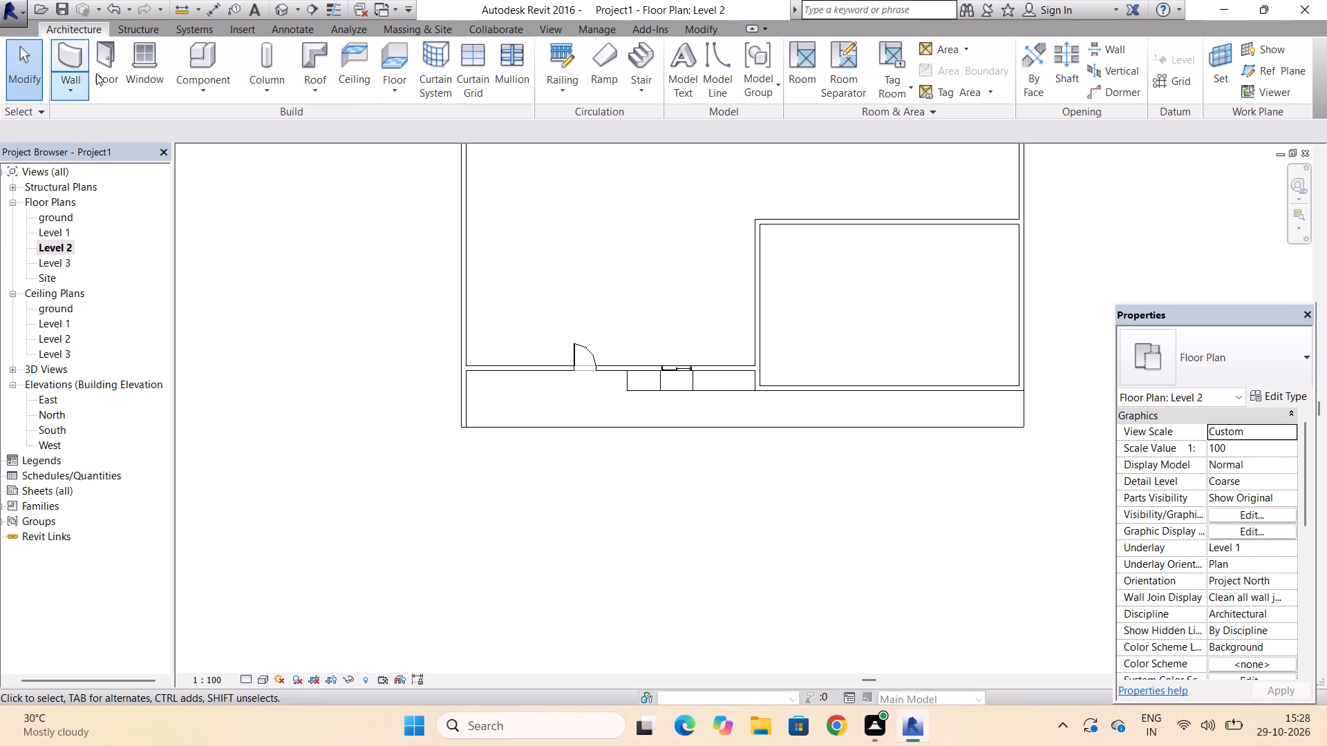
In the 3D view, delete the projecting extrusion around the top storey's window.
left_click(287, 8)
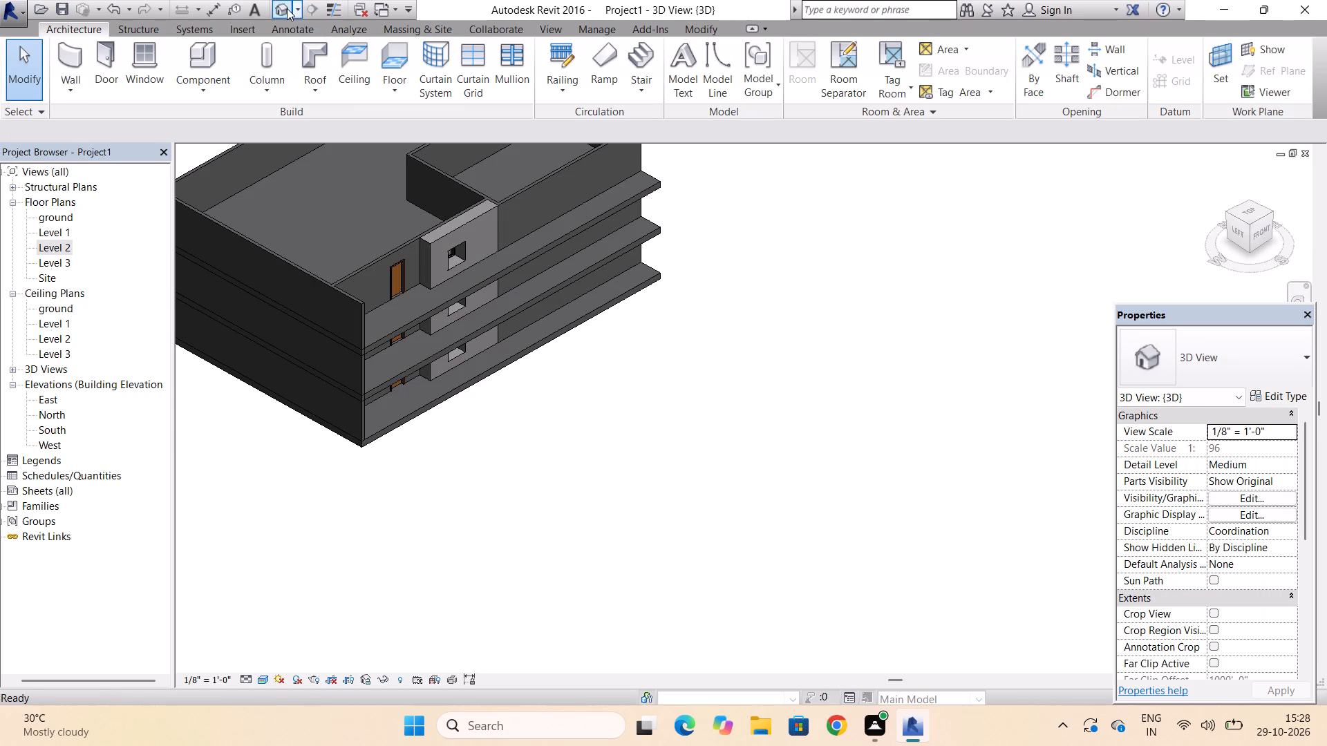
scroll(305, 340, "down", 3)
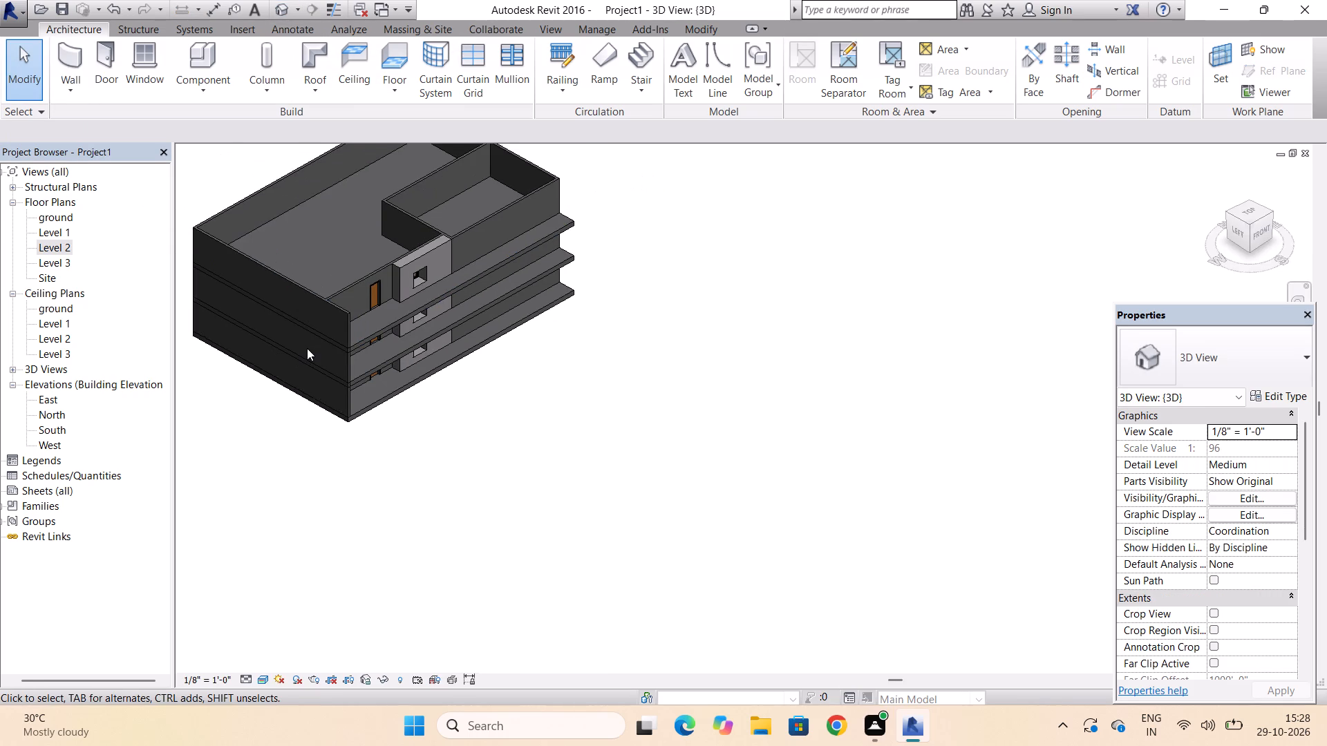
scroll(307, 348, "down", 1)
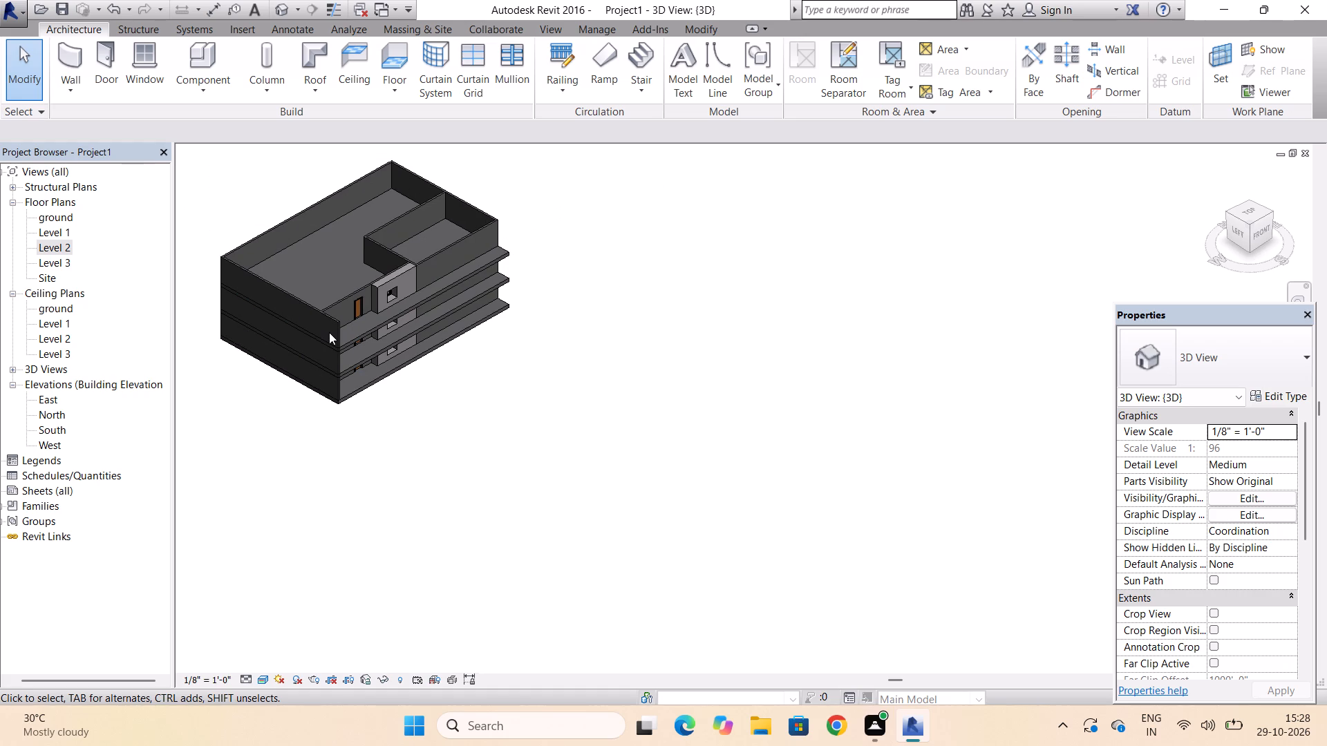
scroll(329, 332, "up", 3)
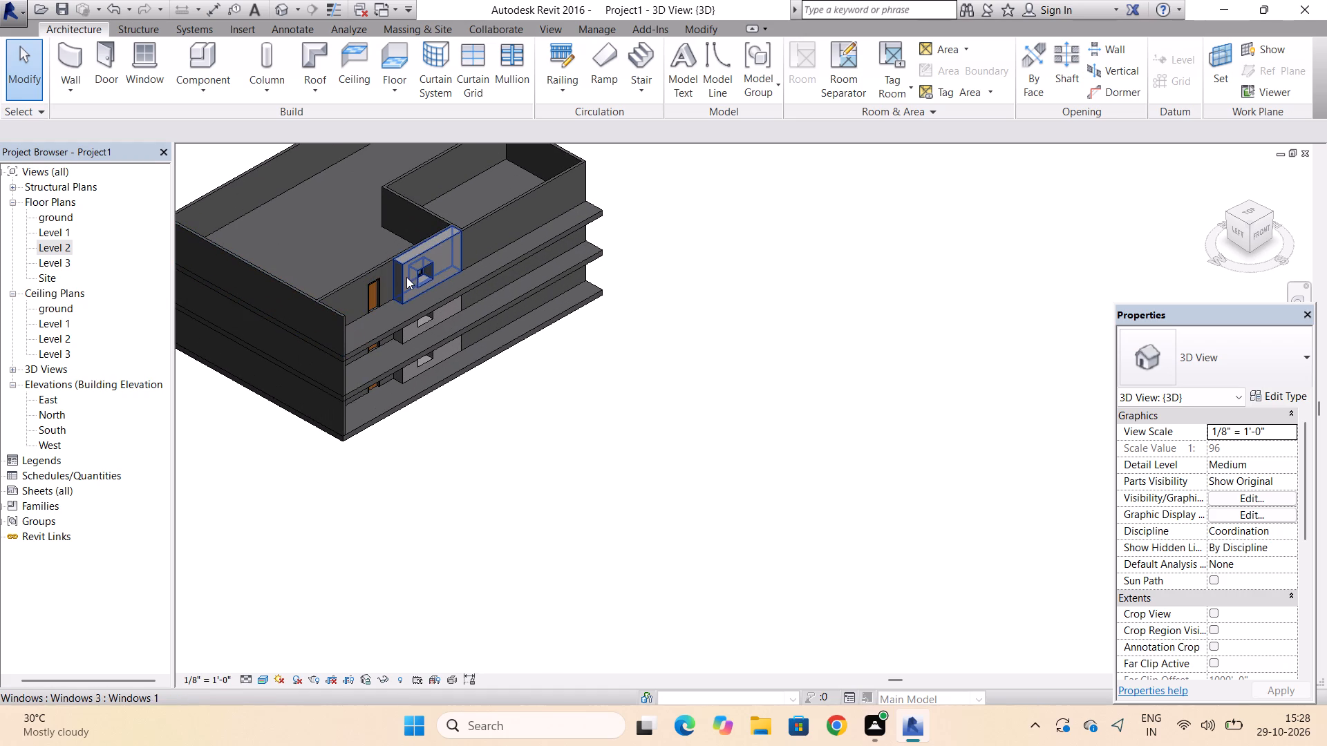
left_click(406, 277)
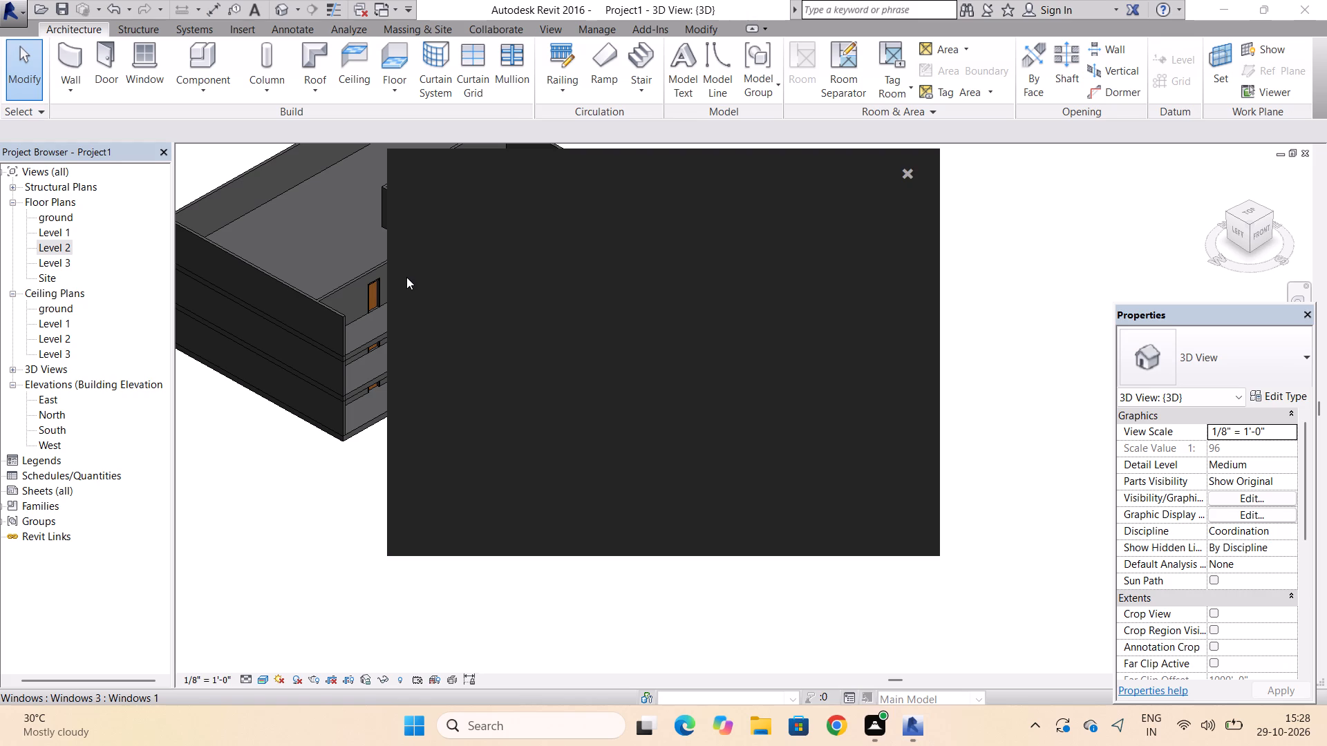
left_click(906, 175)
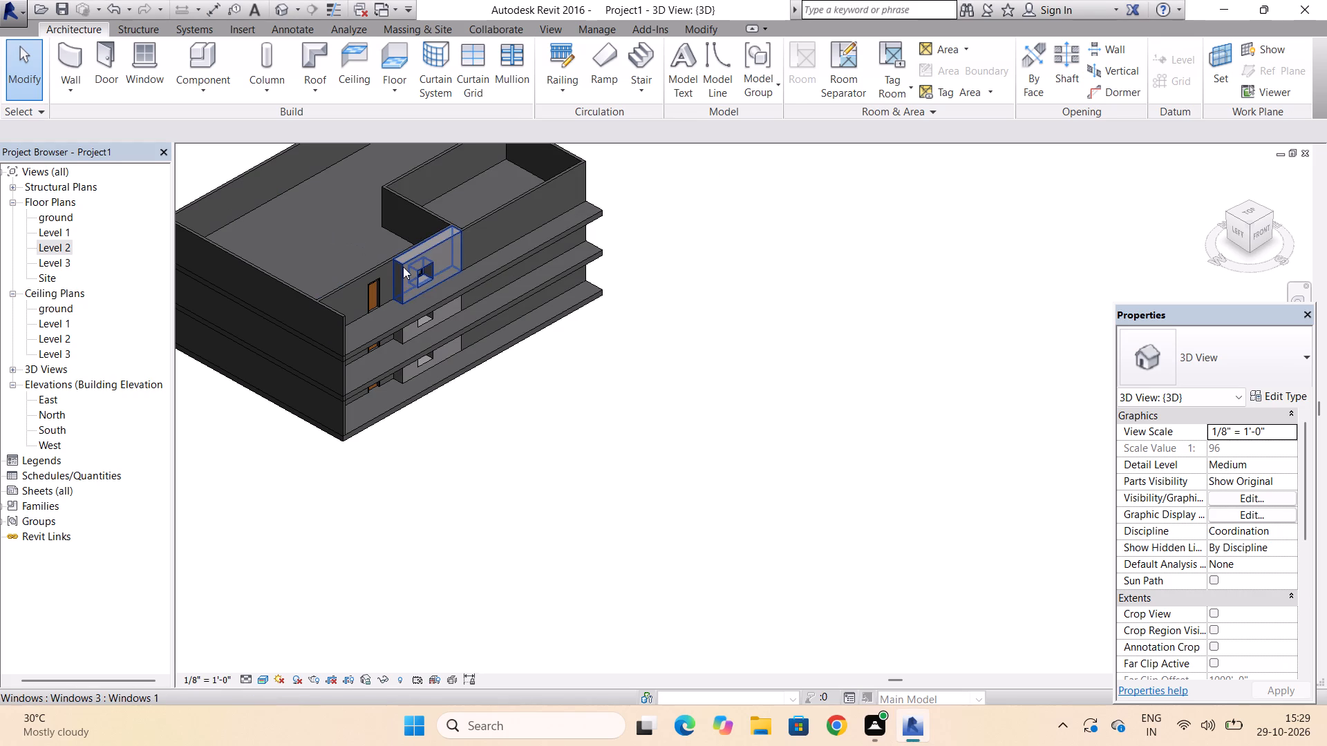
left_click(403, 267)
key("Delete")
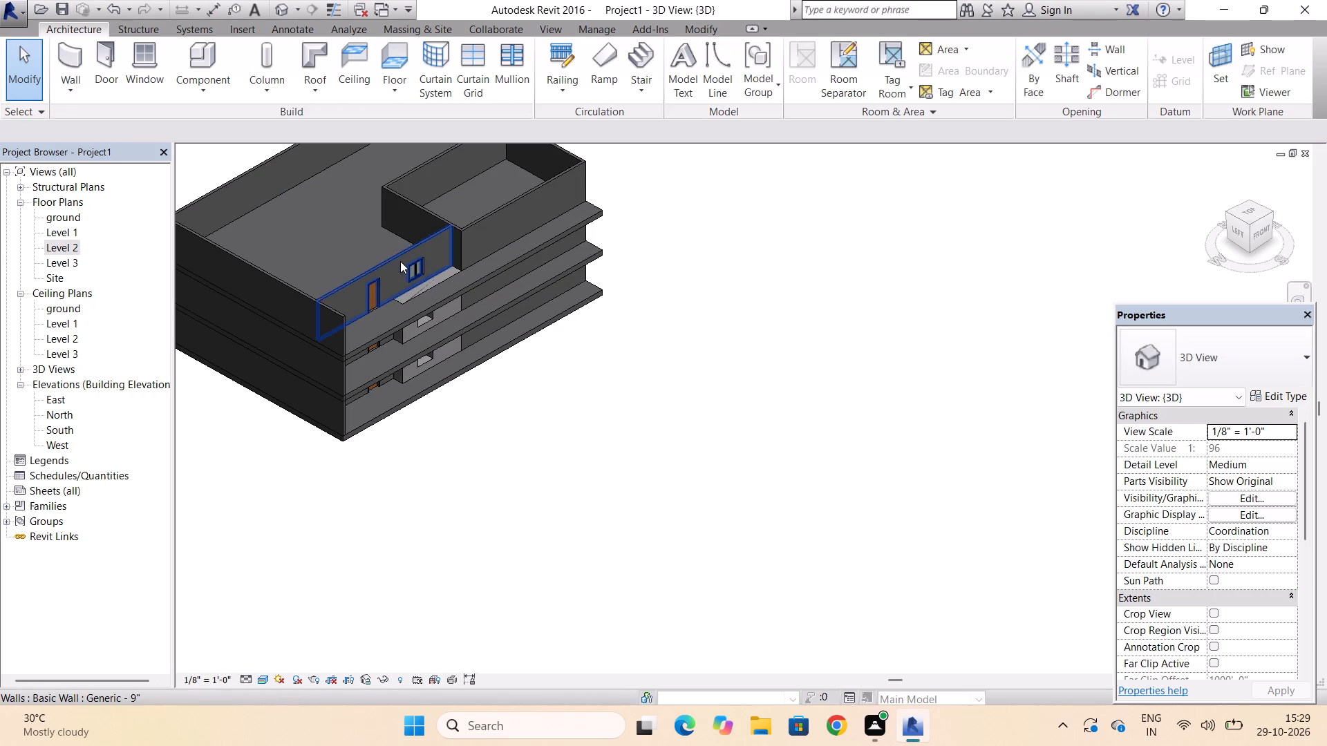
Delete the 48" x 48" slider window from the top storey's front wall.
scroll(400, 273, "up", 3)
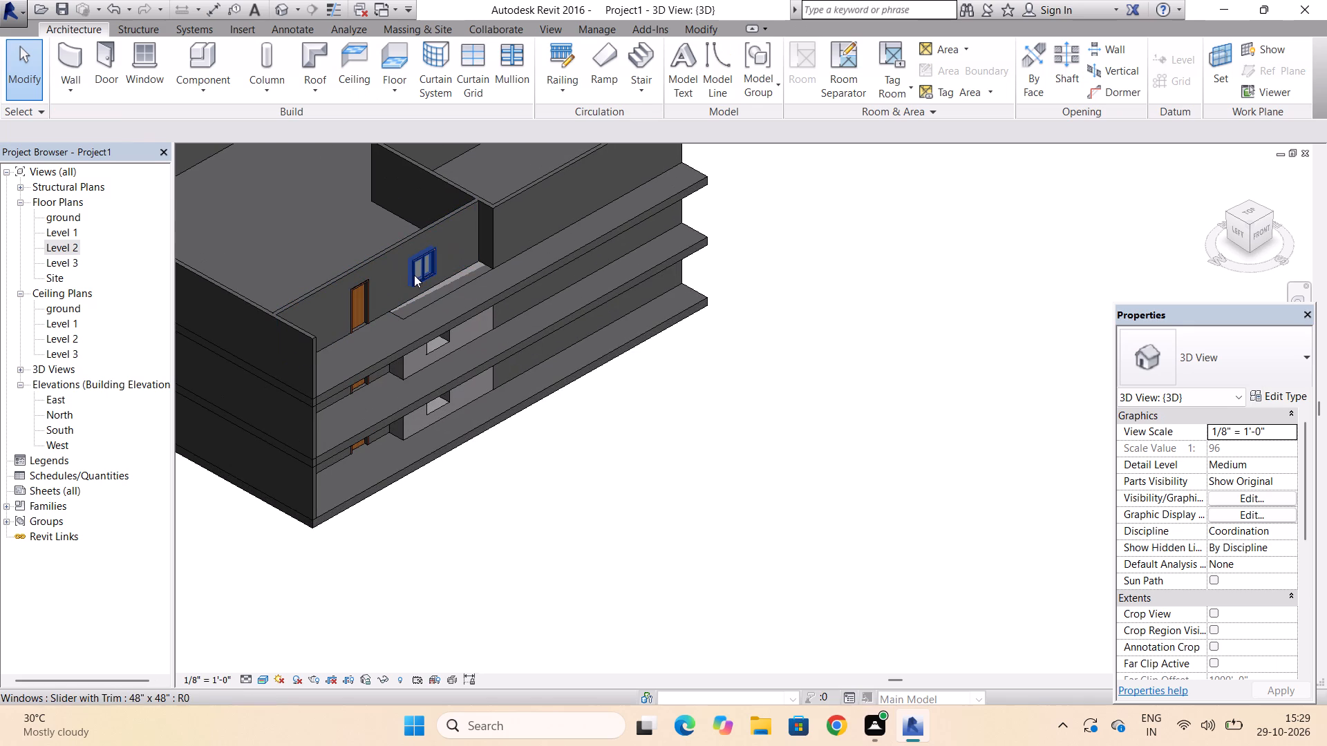
left_click(414, 275)
key("Delete")
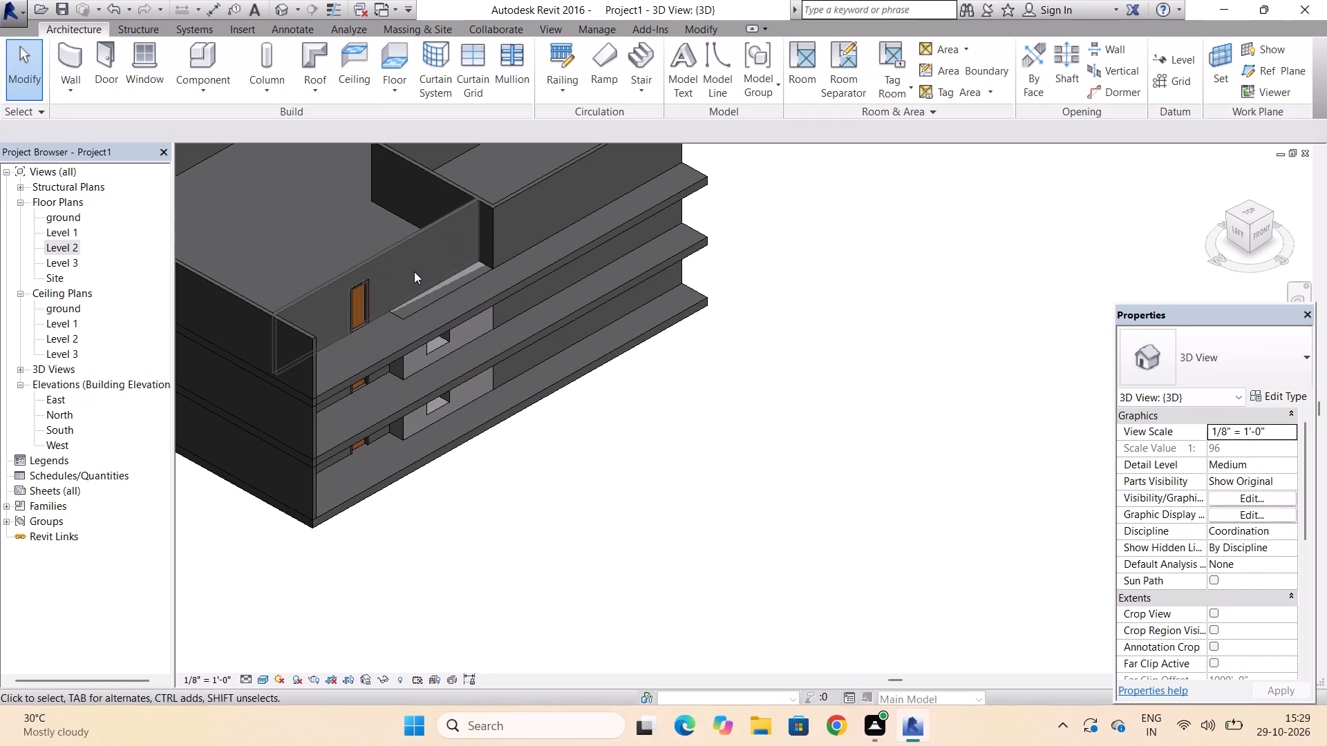
Orbit to the front facade and delete the projecting extrusion around the middle storey's window.
scroll(414, 271, "down", 3)
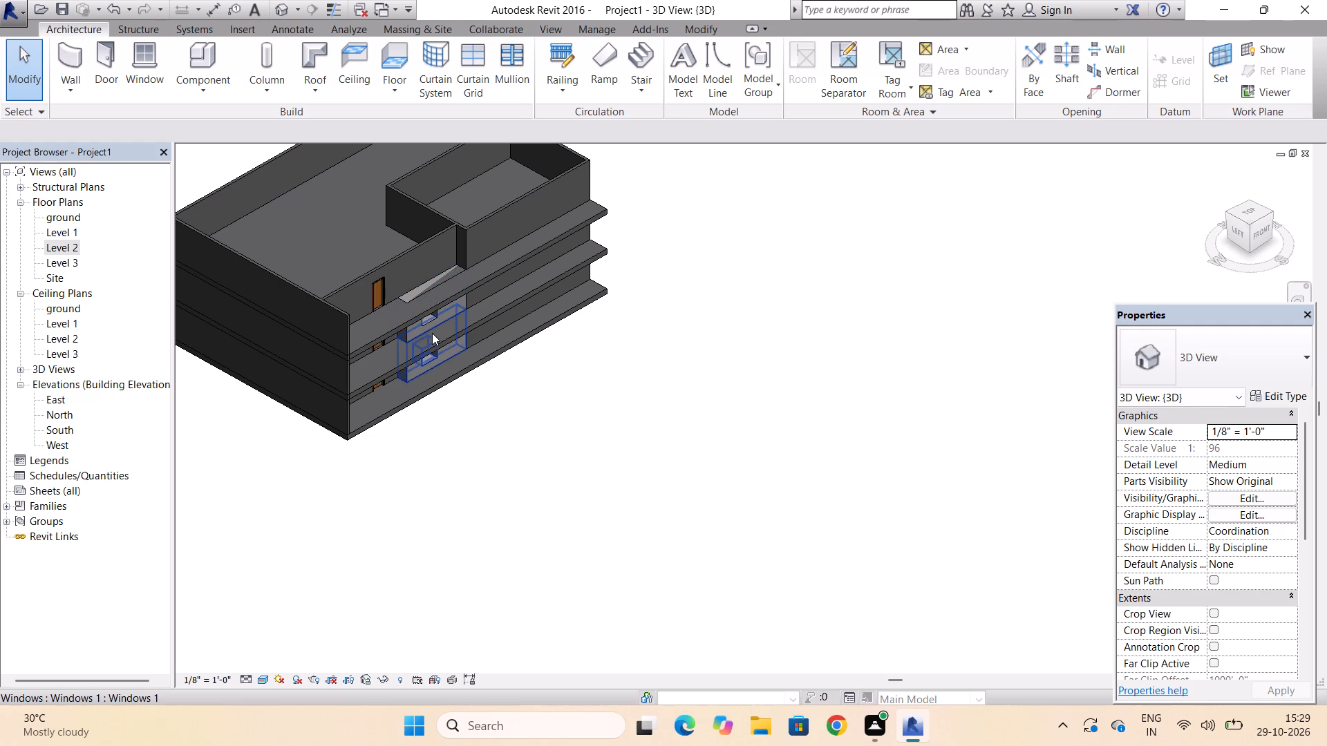
scroll(432, 333, "down", 2)
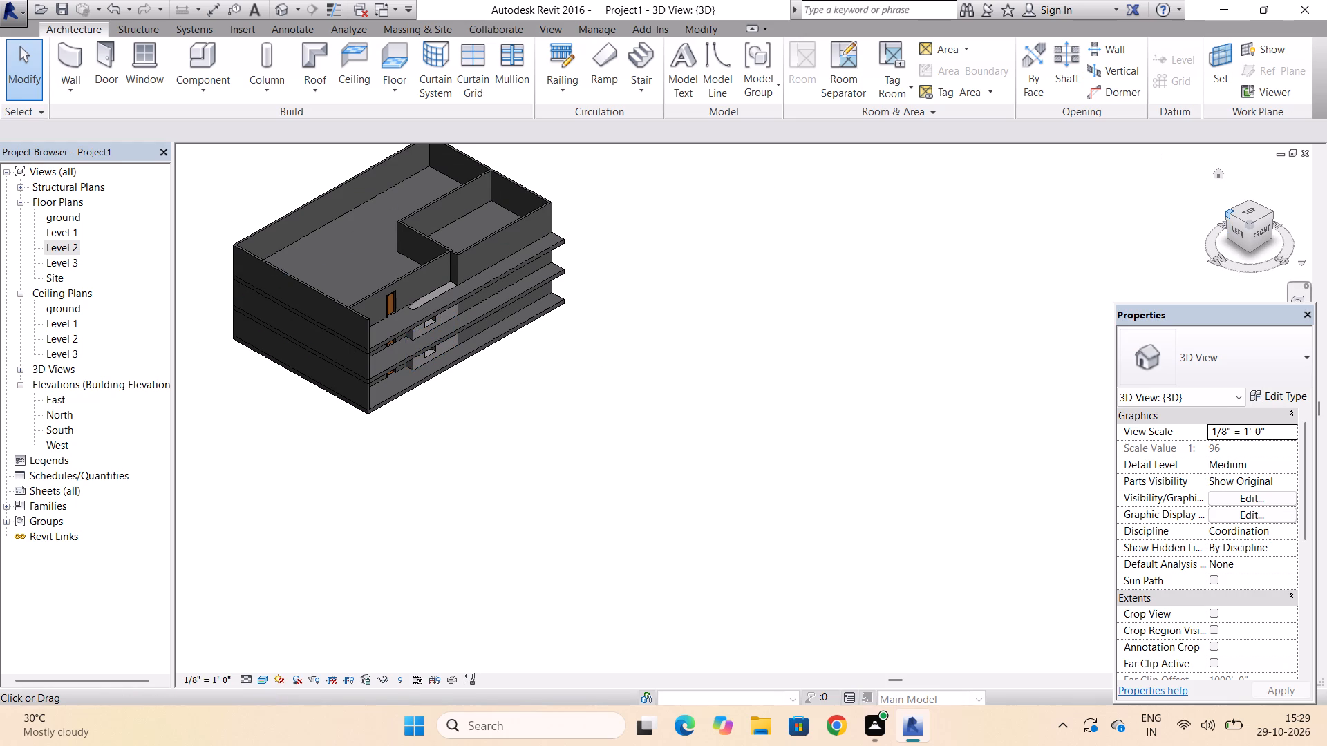
left_click_drag(1227, 217, 1084, 185)
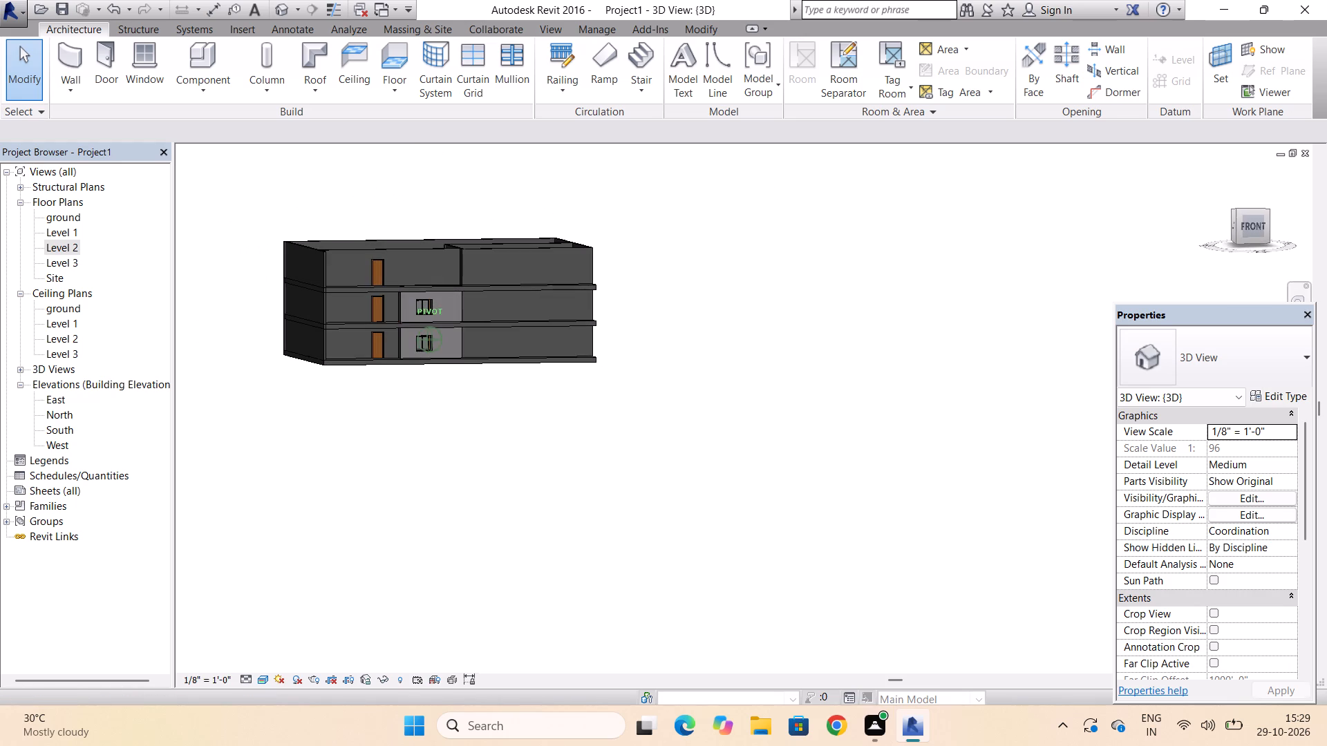
left_click(402, 305)
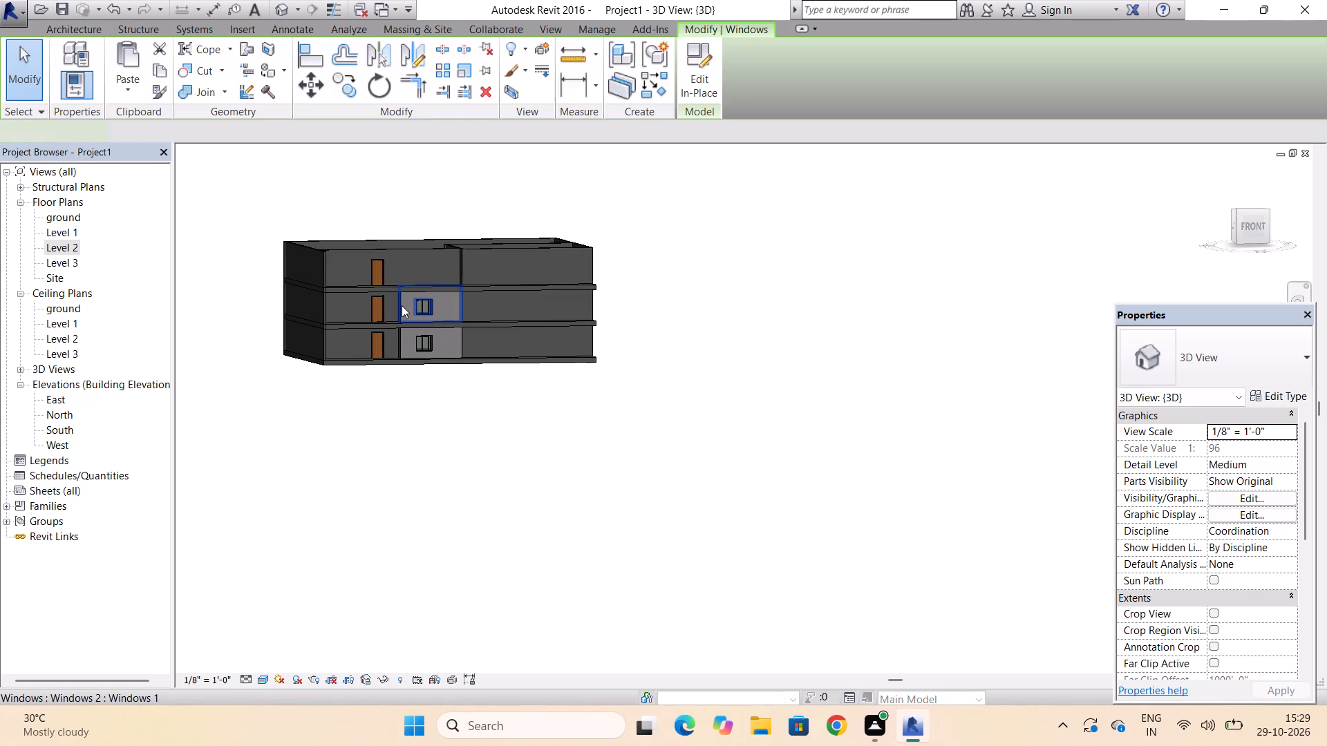
key("Delete")
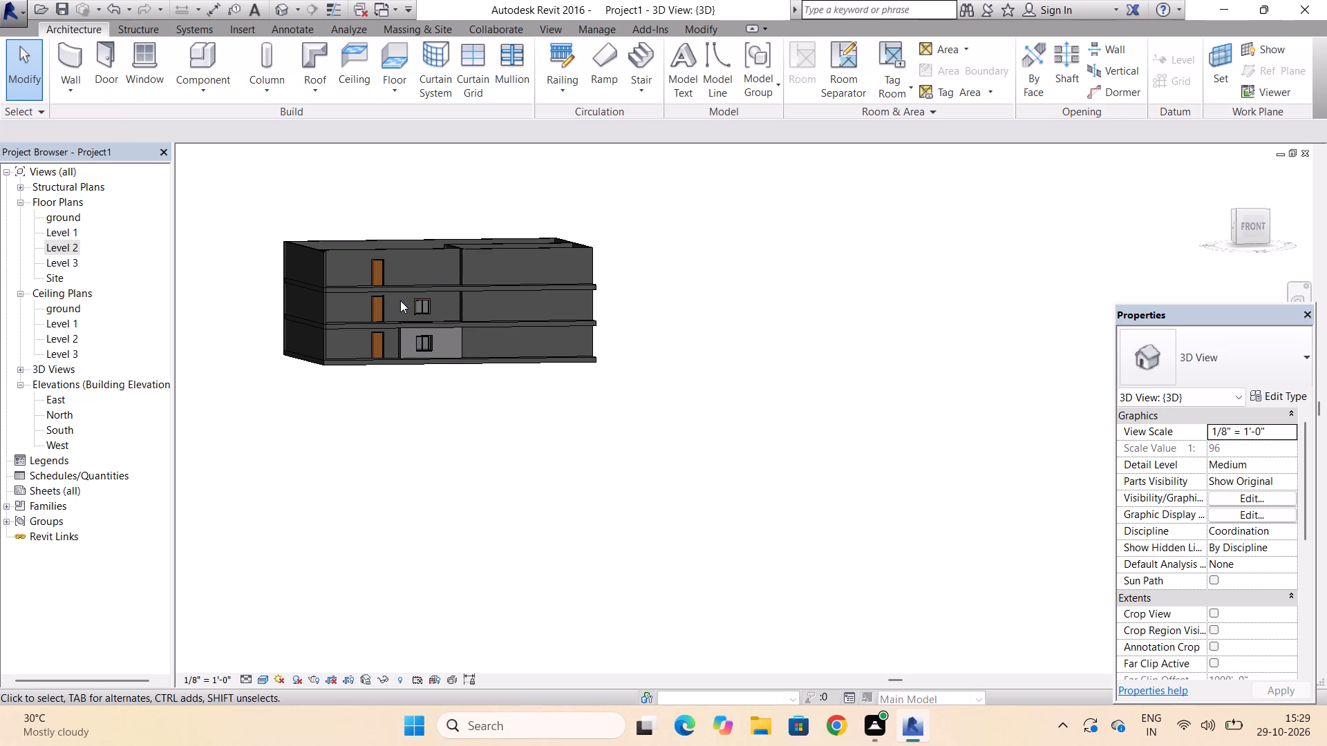
Select the middle storey's slider window and examine its placement relative to the door and partition wall, dismissing the pop-up that covers the model.
left_click(417, 308)
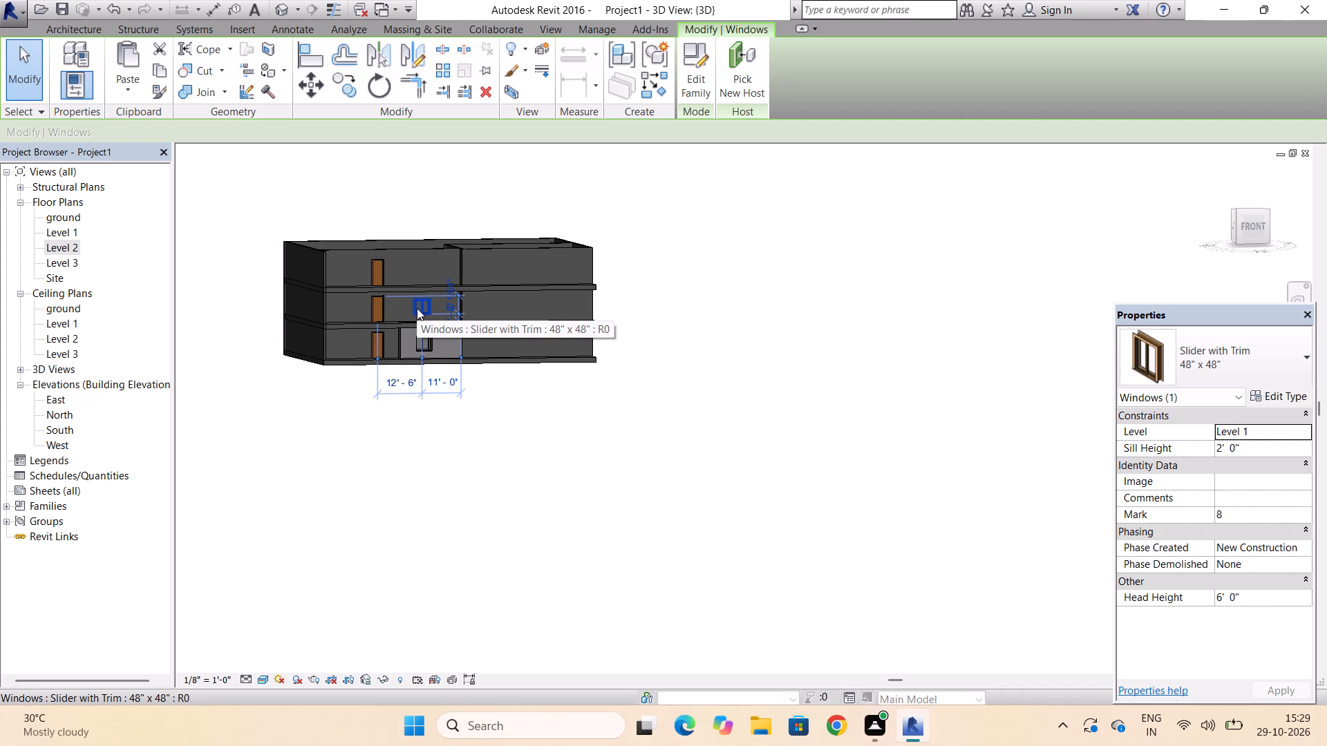
scroll(417, 308, "up", 2)
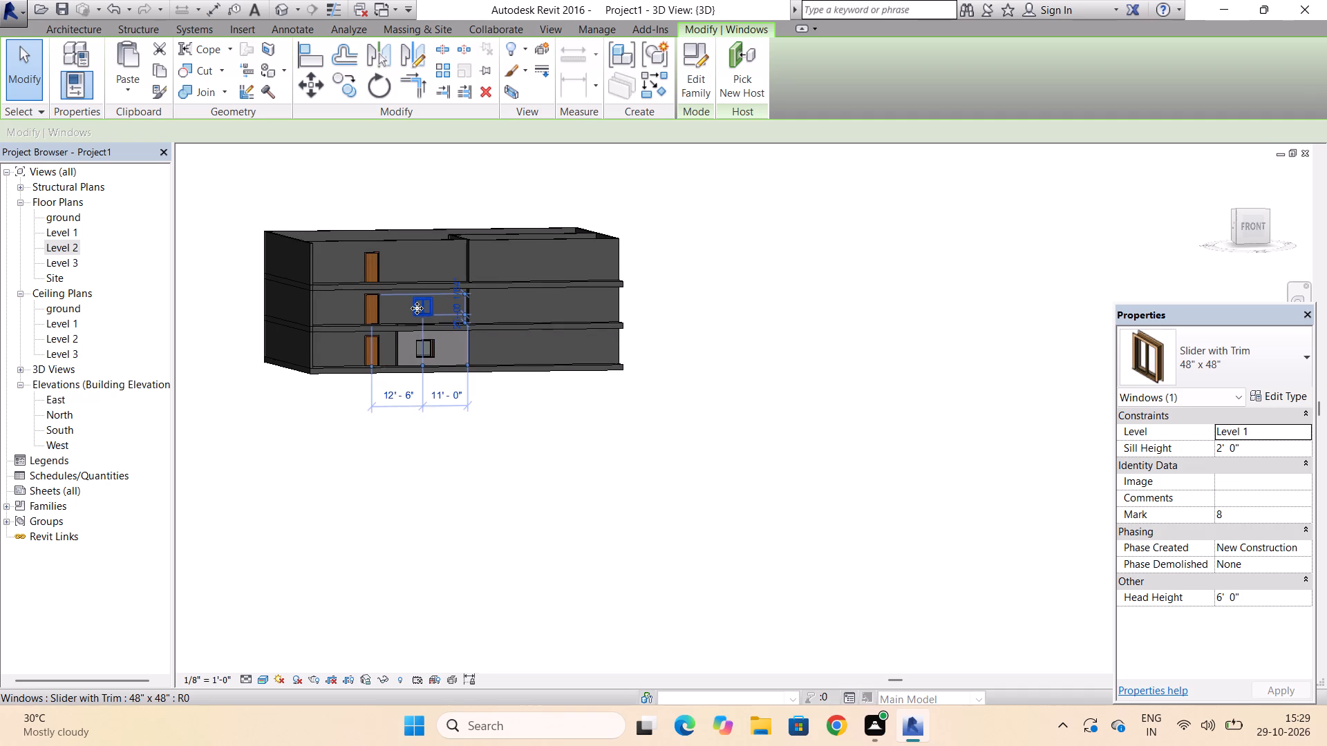
scroll(417, 308, "up", 2)
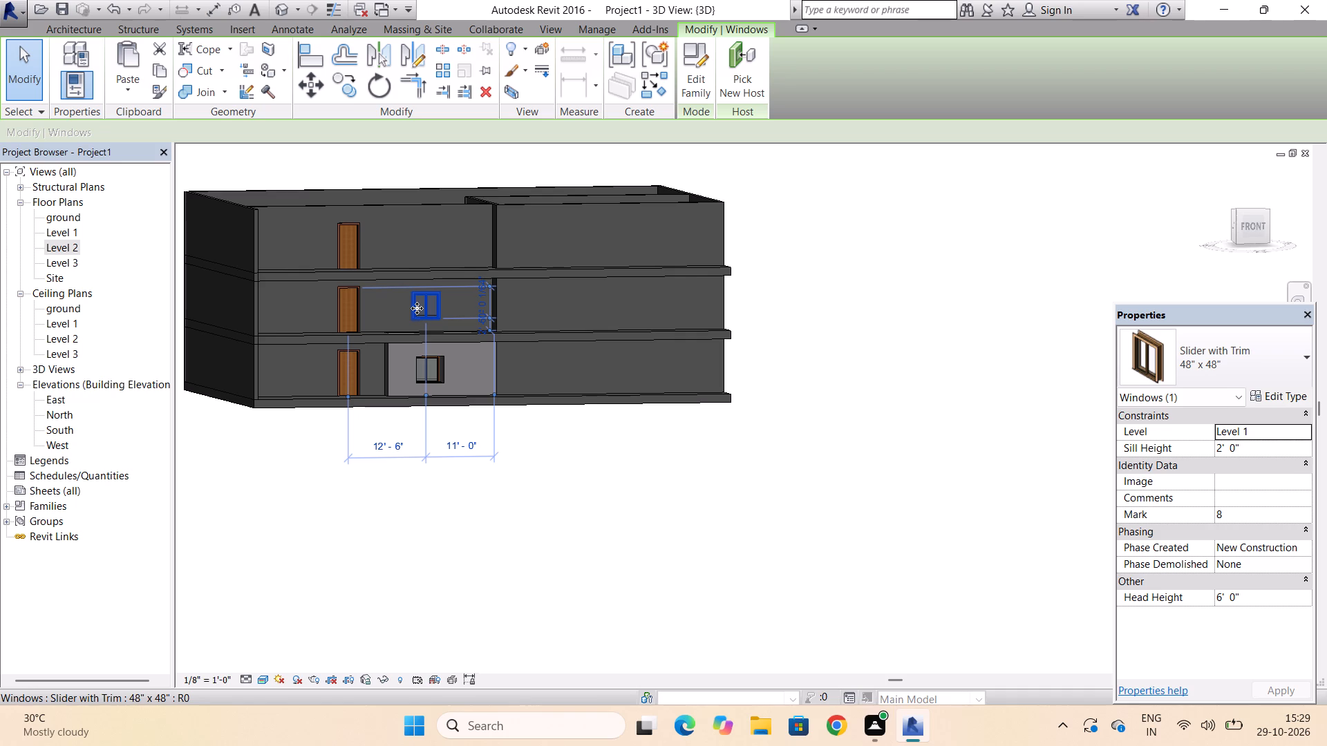
scroll(328, 295, "up", 3)
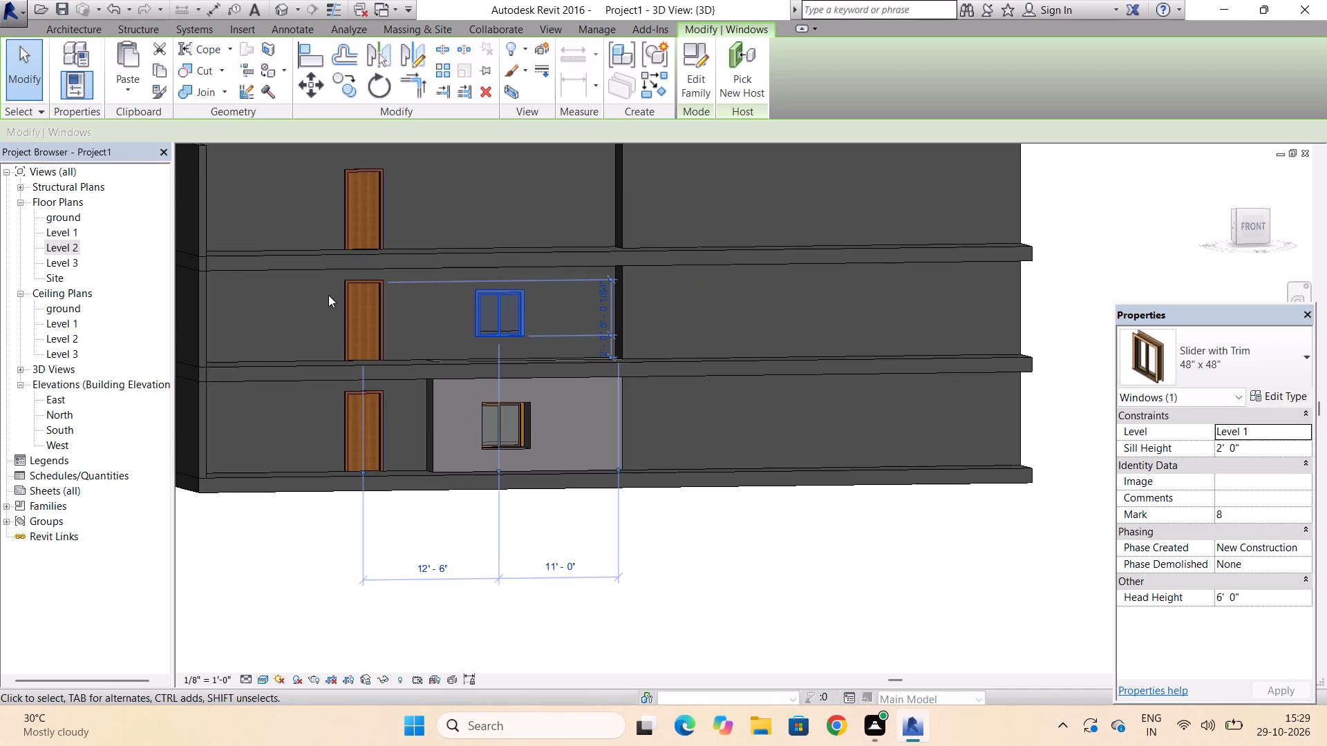
scroll(328, 295, "up", 2)
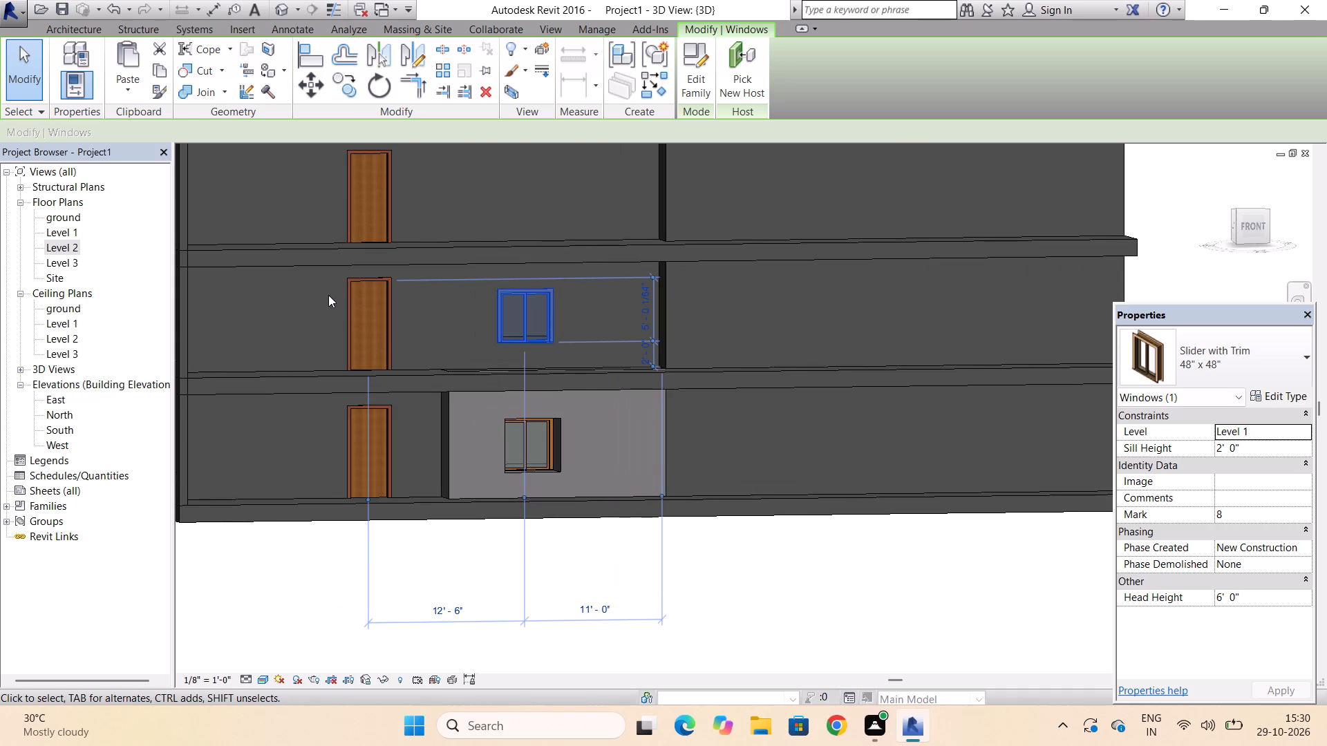
scroll(328, 295, "down", 4)
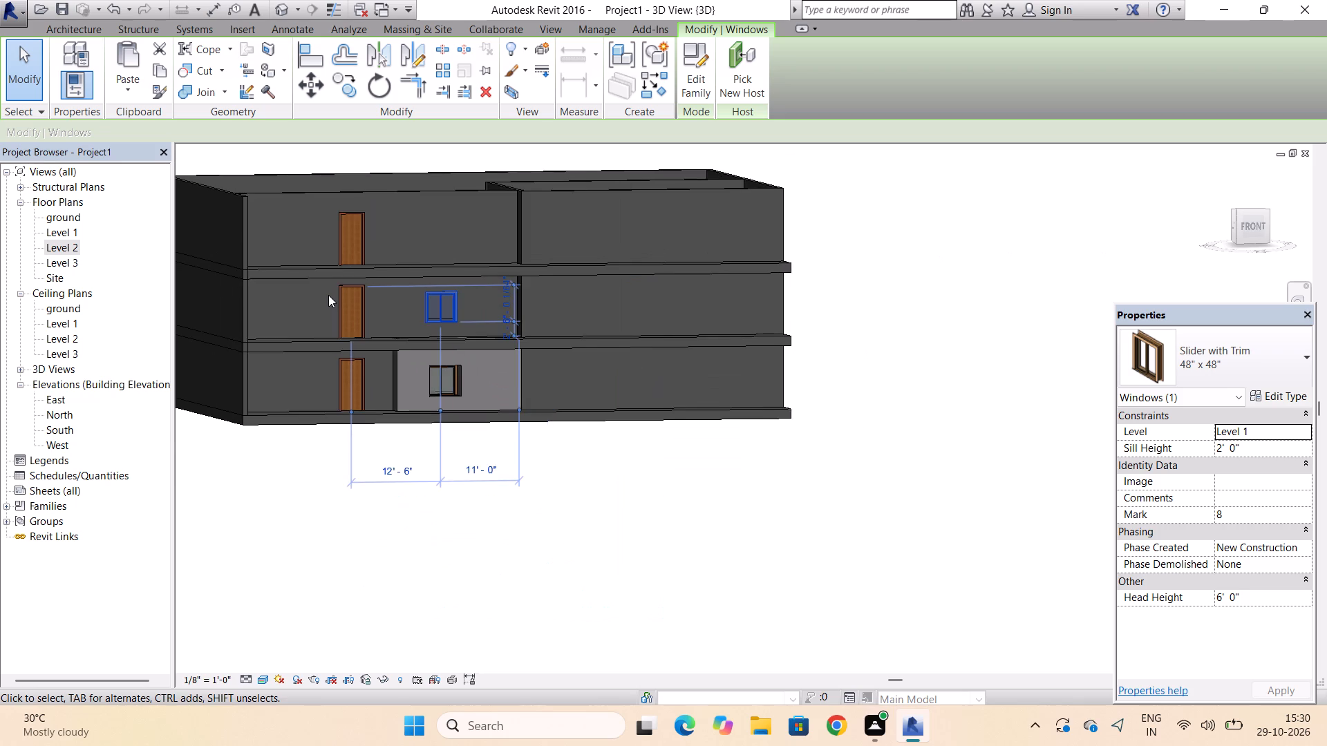
scroll(328, 295, "up", 5)
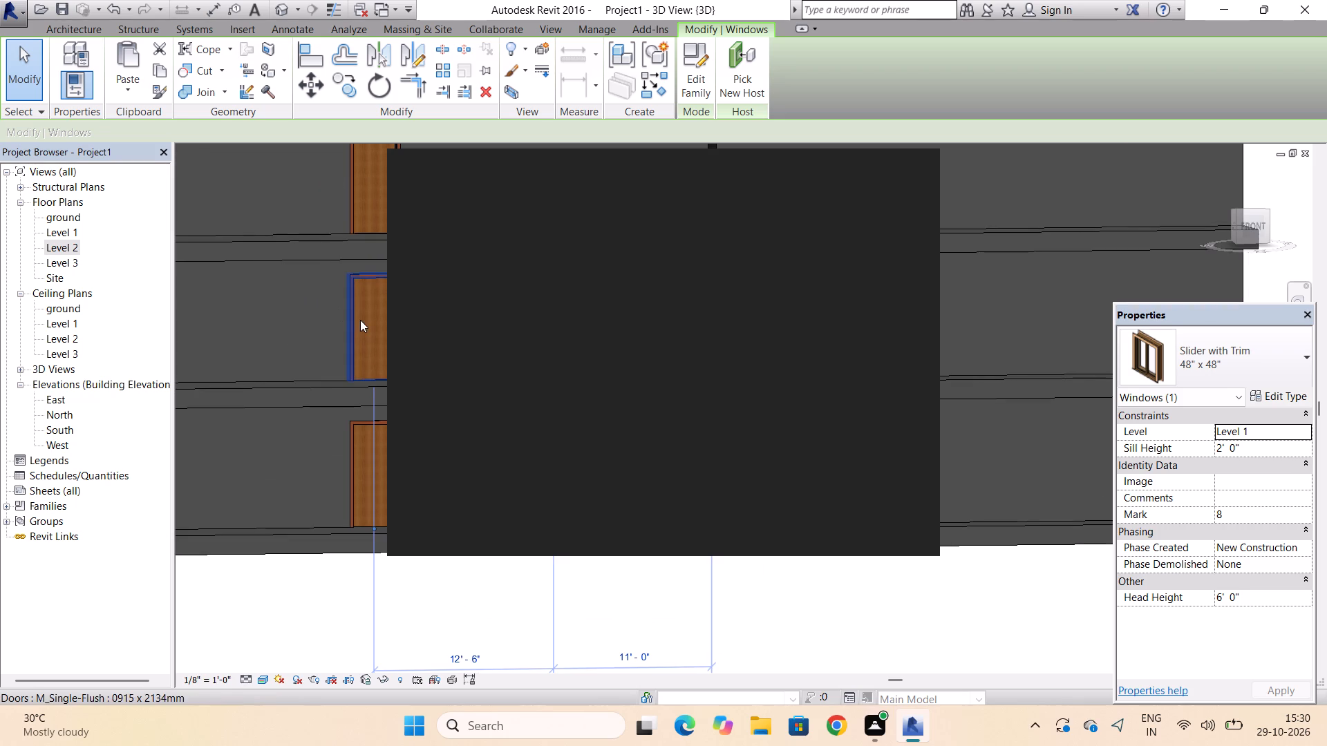
left_click(907, 170)
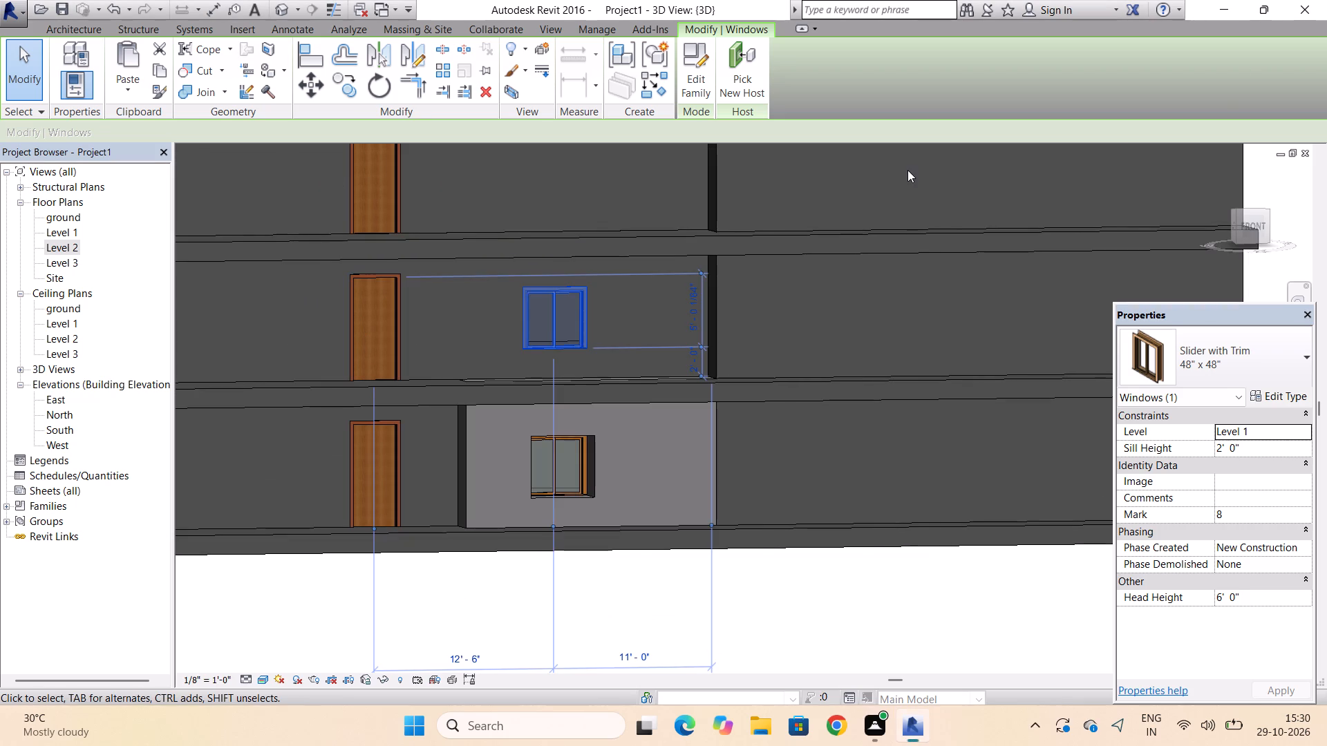
scroll(458, 264, "down", 4)
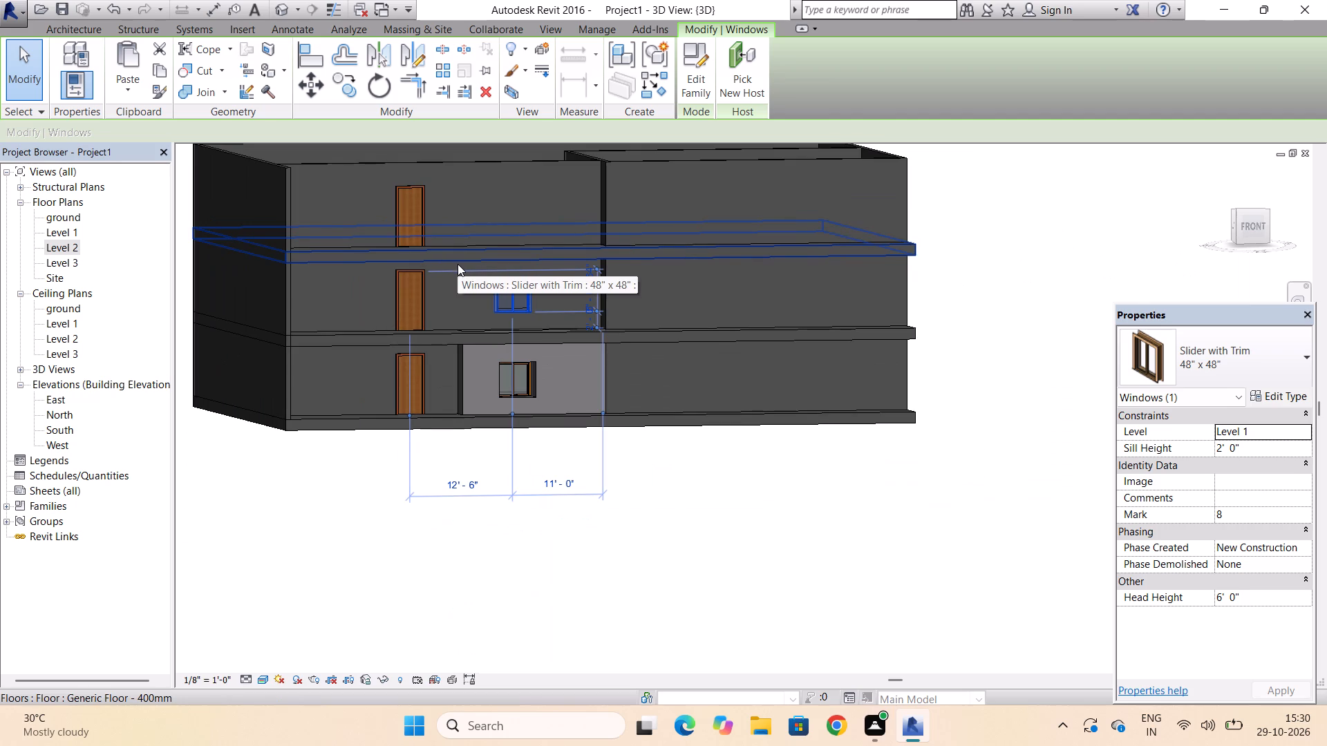
Move the top storey's door along the front wall, away from its stacked position and closer to the outer side wall.
left_click(397, 202)
left_click_drag(411, 199, 398, 205)
left_click(394, 208)
left_click_drag(400, 202, 361, 209)
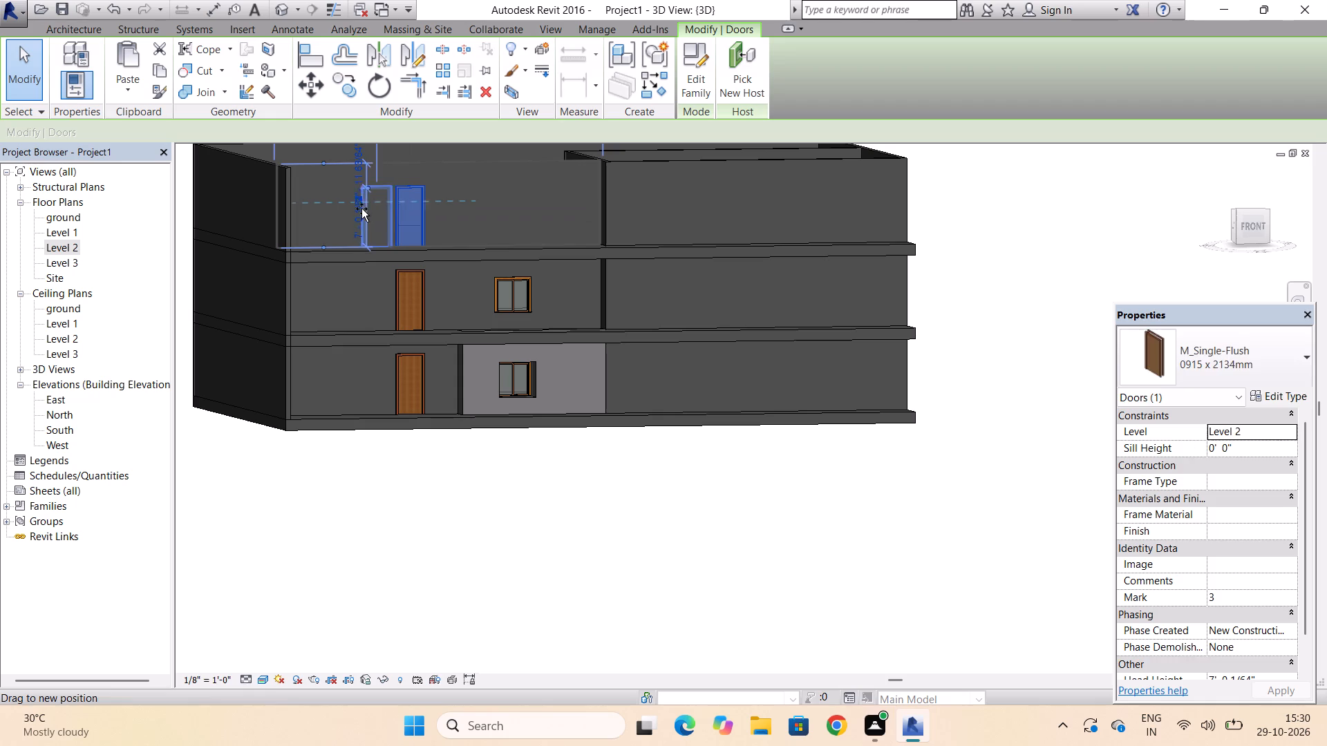
left_click_drag(361, 209, 324, 211)
Move the middle storey's door along the front wall toward the outer side wall, roughly beneath the top storey's door.
left_click(395, 295)
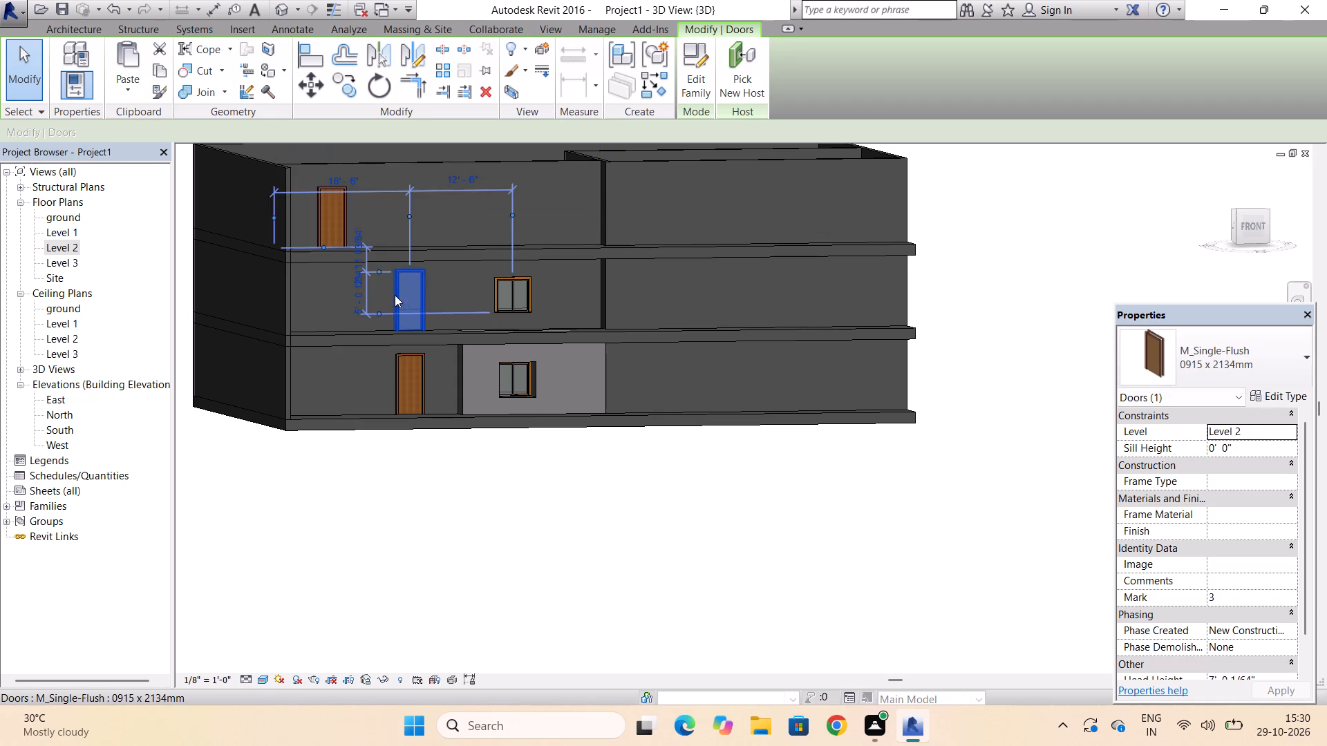
left_click_drag(409, 295, 375, 297)
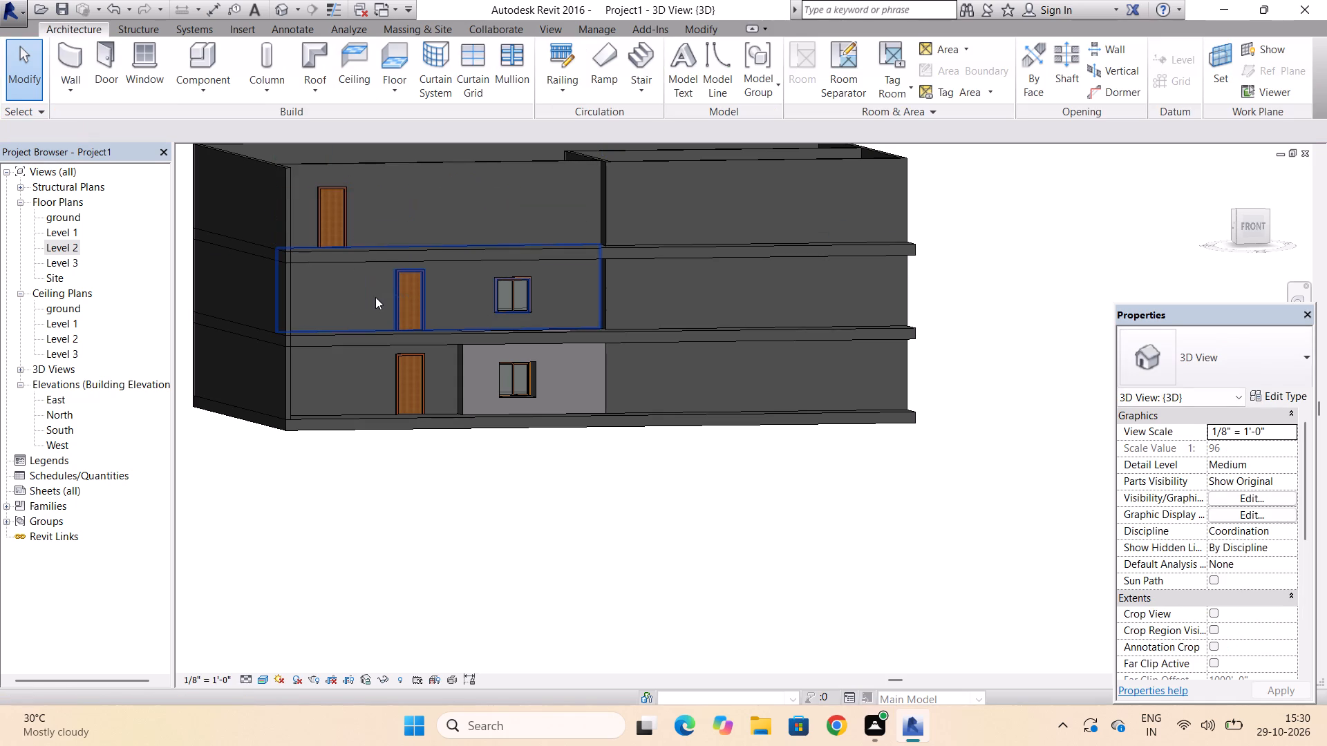
left_click_drag(375, 297, 417, 297)
key("Escape")
key("Escape")
key("Escape")
left_click(419, 274)
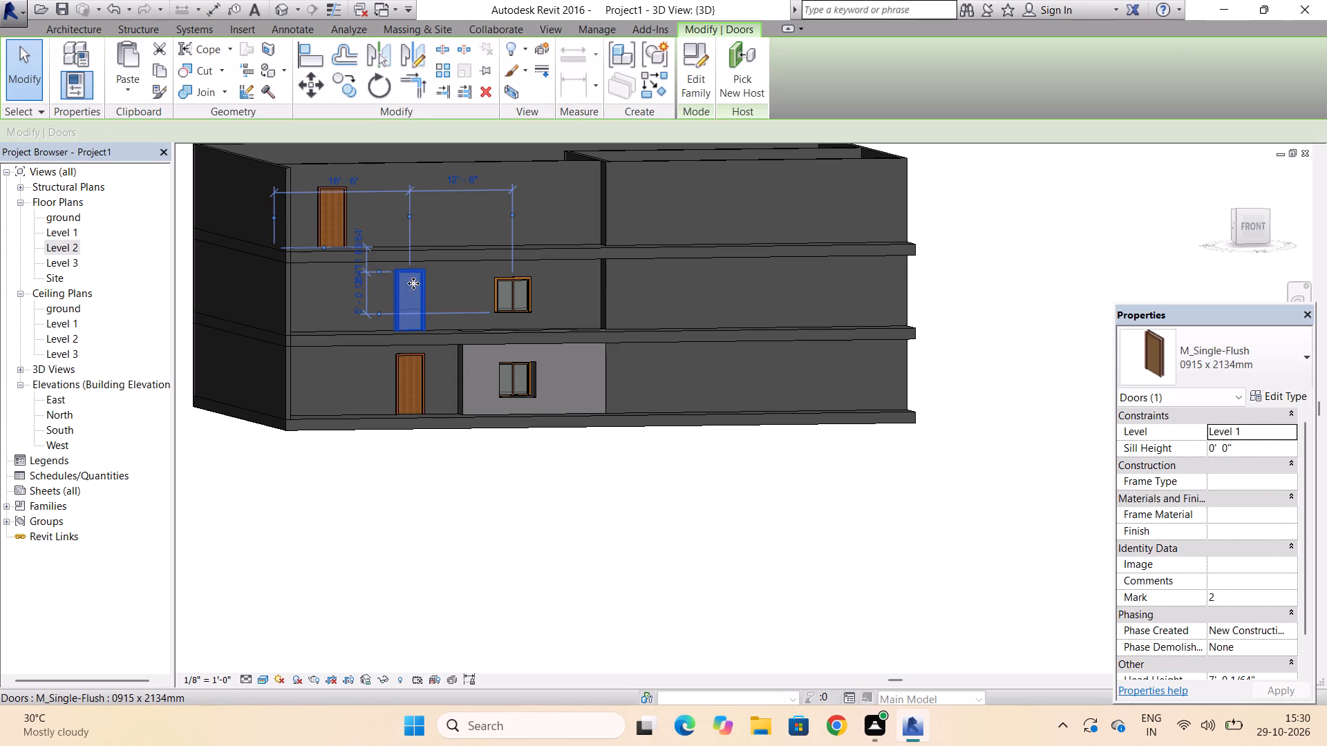
left_click_drag(402, 304, 328, 304)
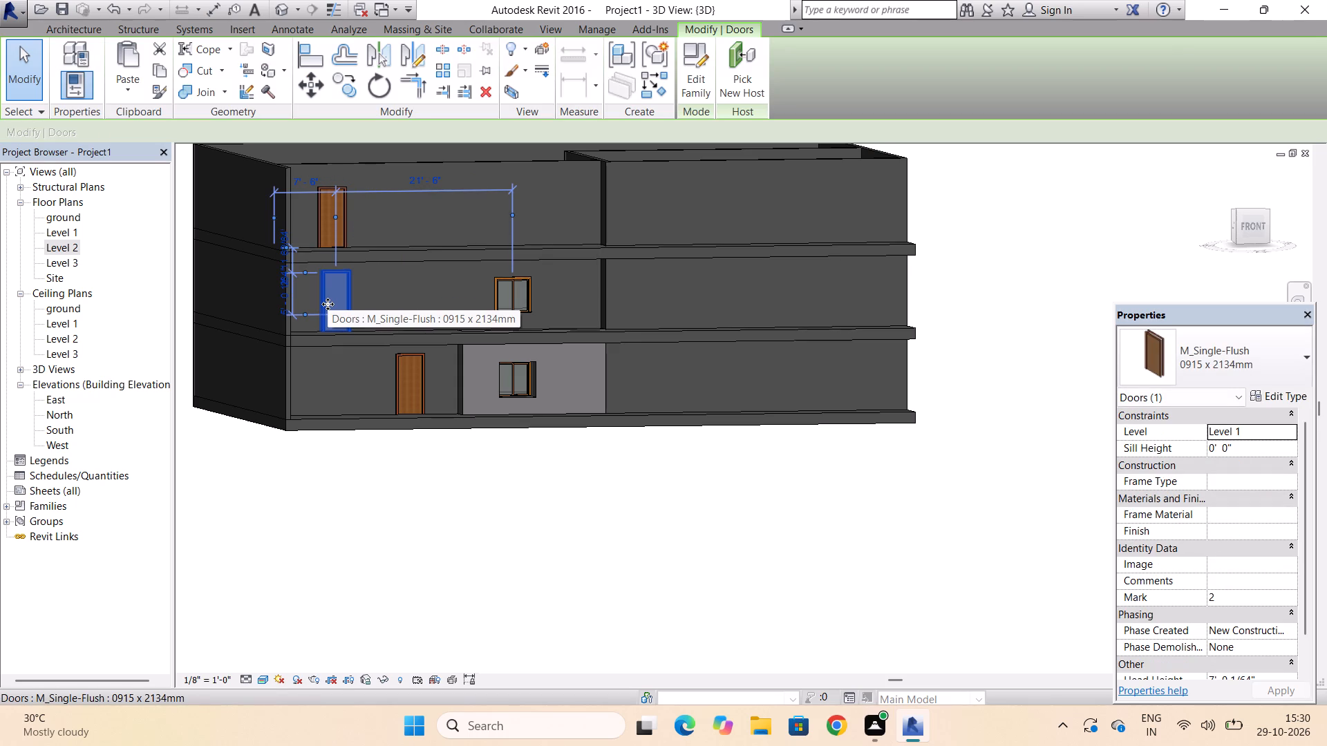
key("Escape")
key("Escape")
key("Escape")
key("Escape")
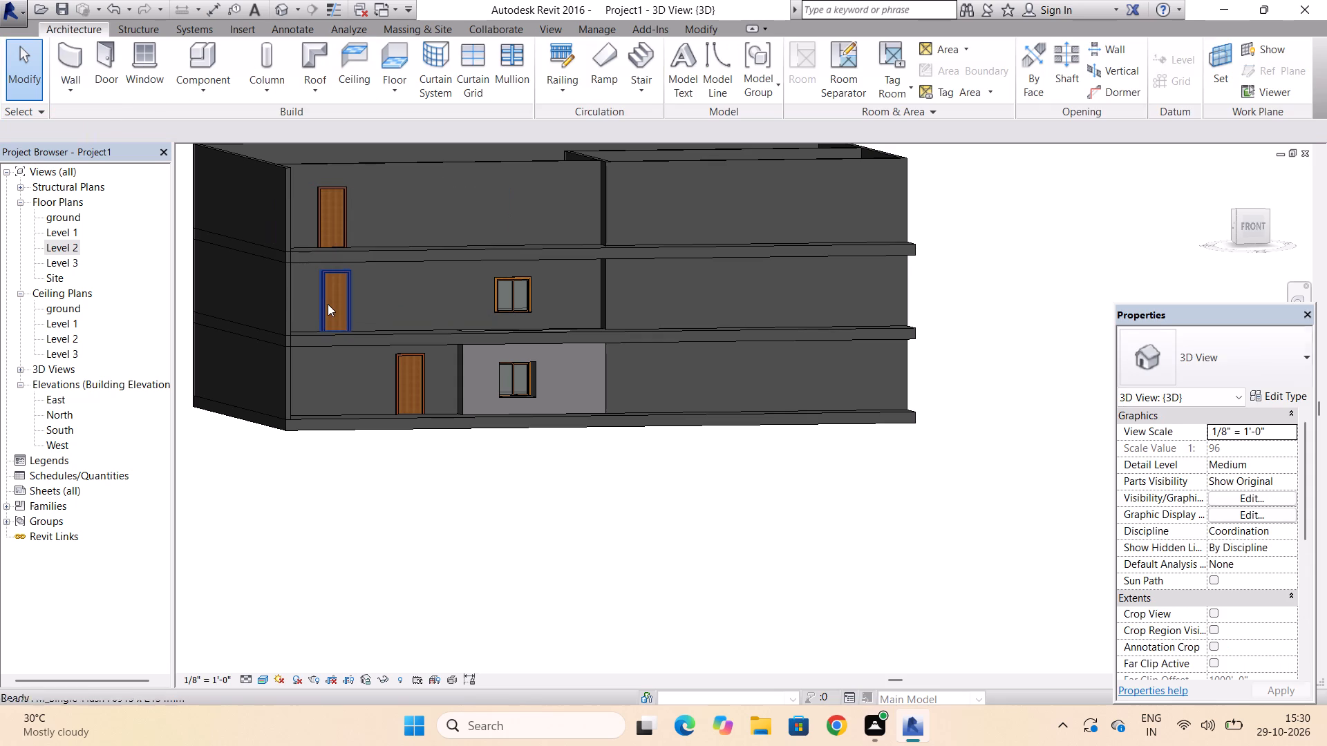
key("Escape")
key("Escape")
key("Escape")
key("Escape")
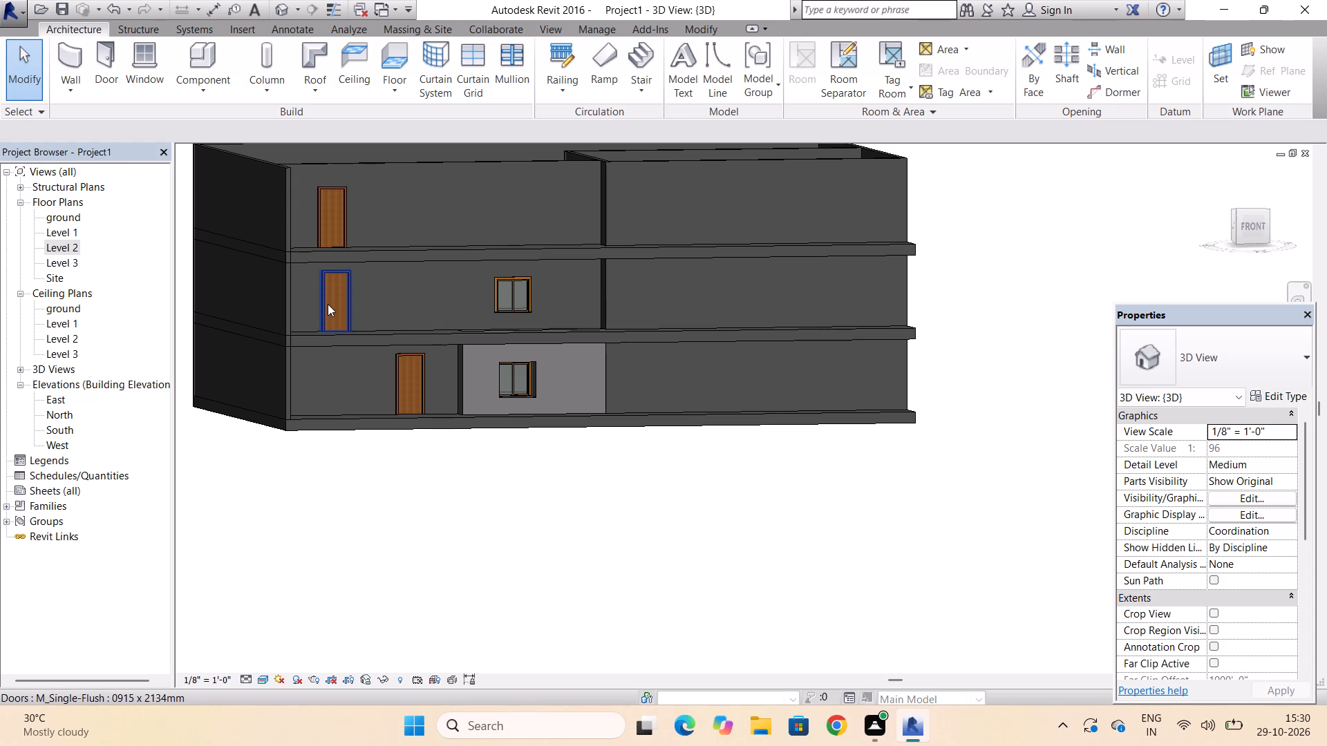
Orbit to a straight front view and start an in-place model component in the Walls category, named Walls 1.
scroll(356, 346, "down", 4)
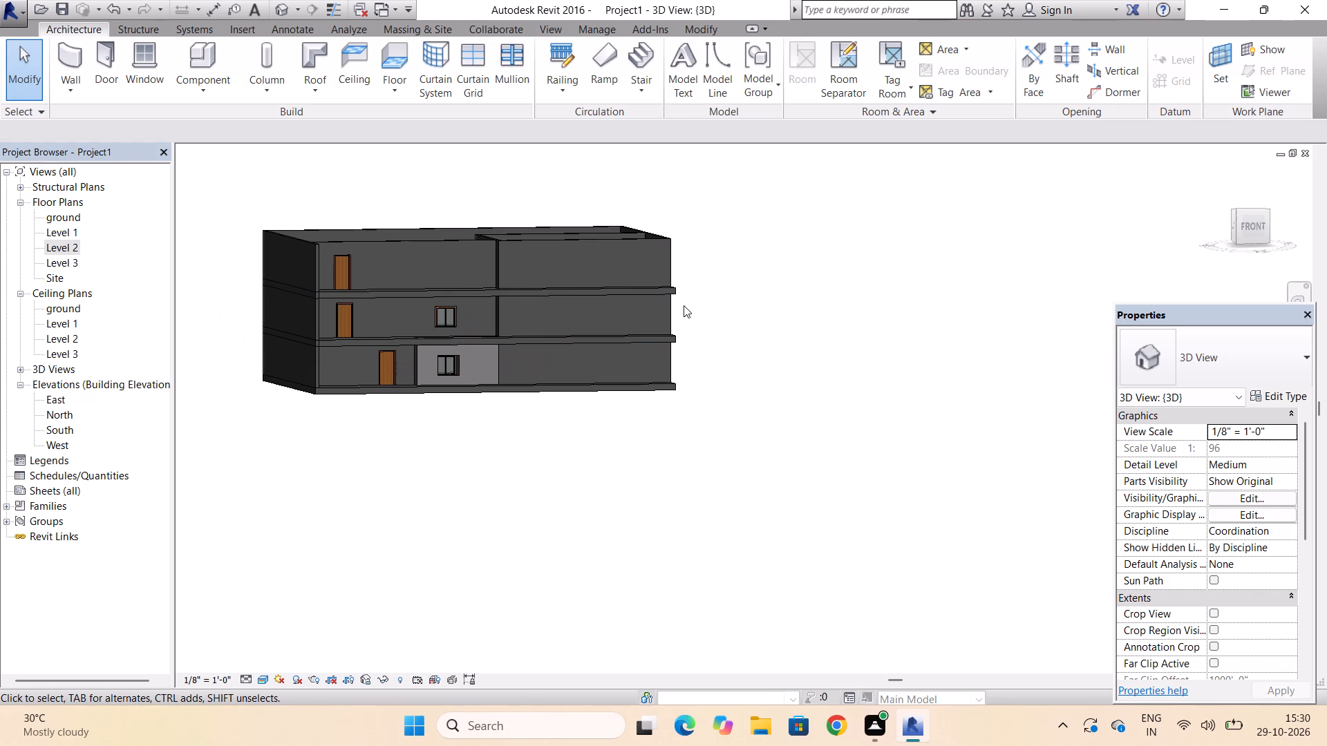
scroll(684, 305, "up", 2)
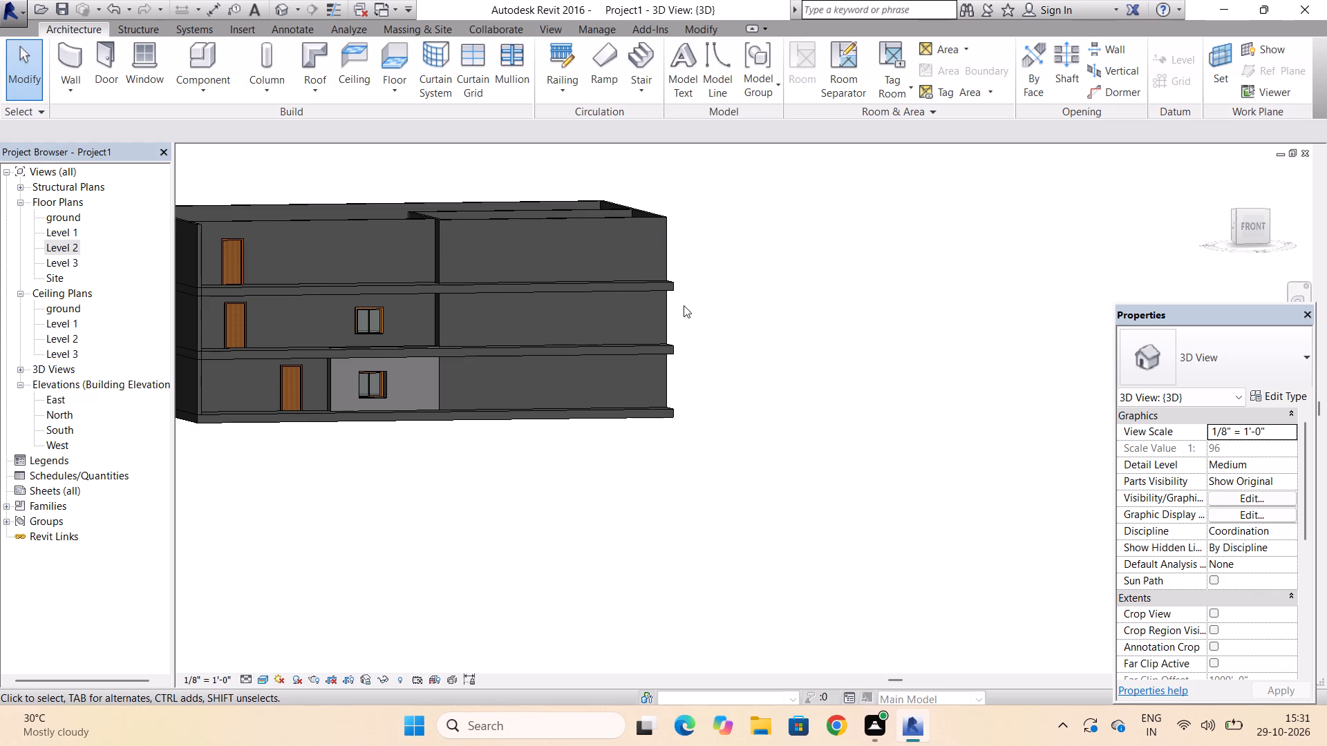
scroll(609, 290, "down", 2)
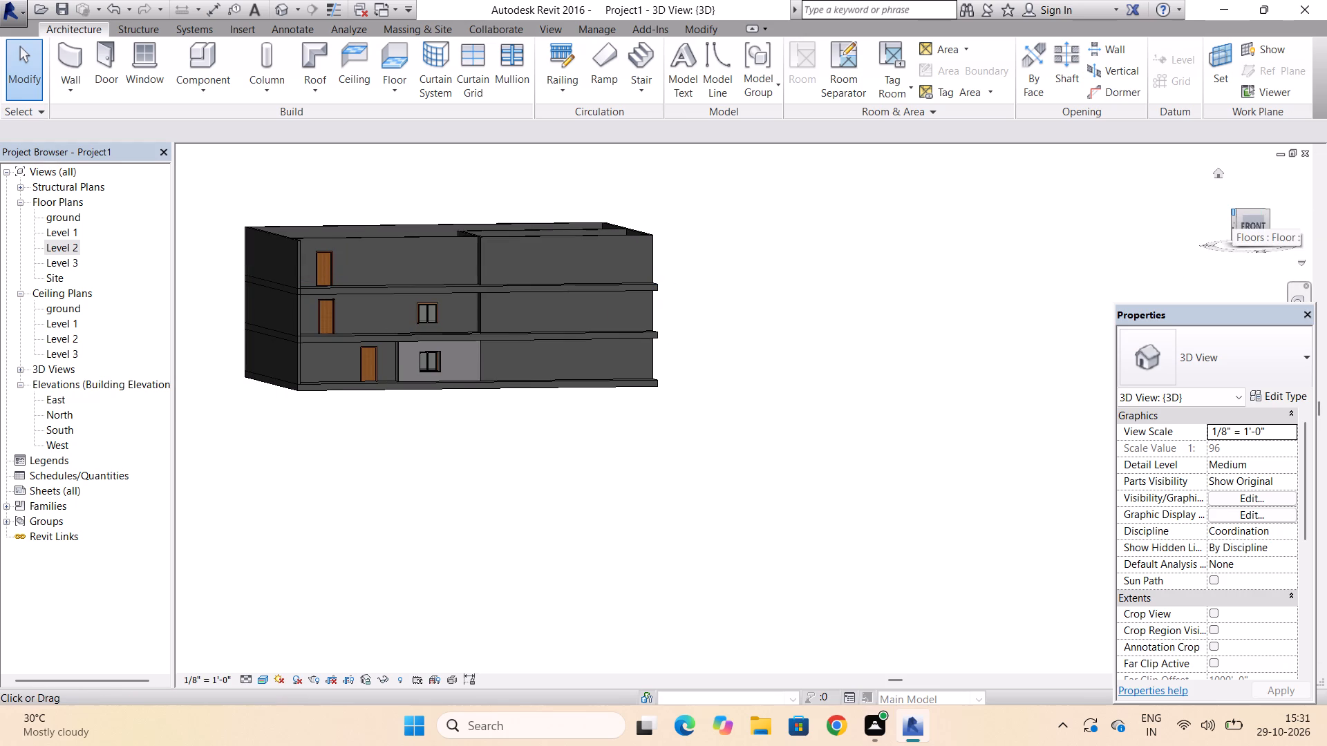
left_click_drag(1238, 210, 1212, 217)
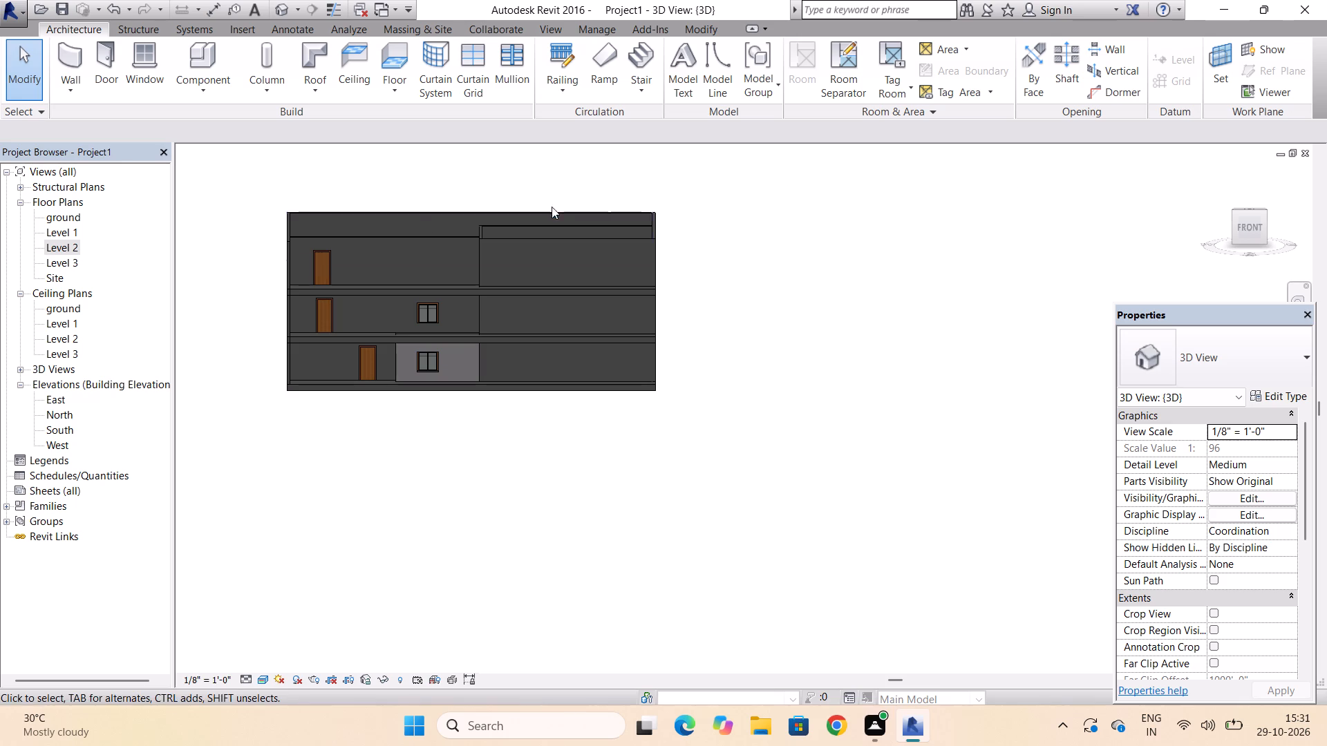
left_click(199, 87)
left_click(218, 144)
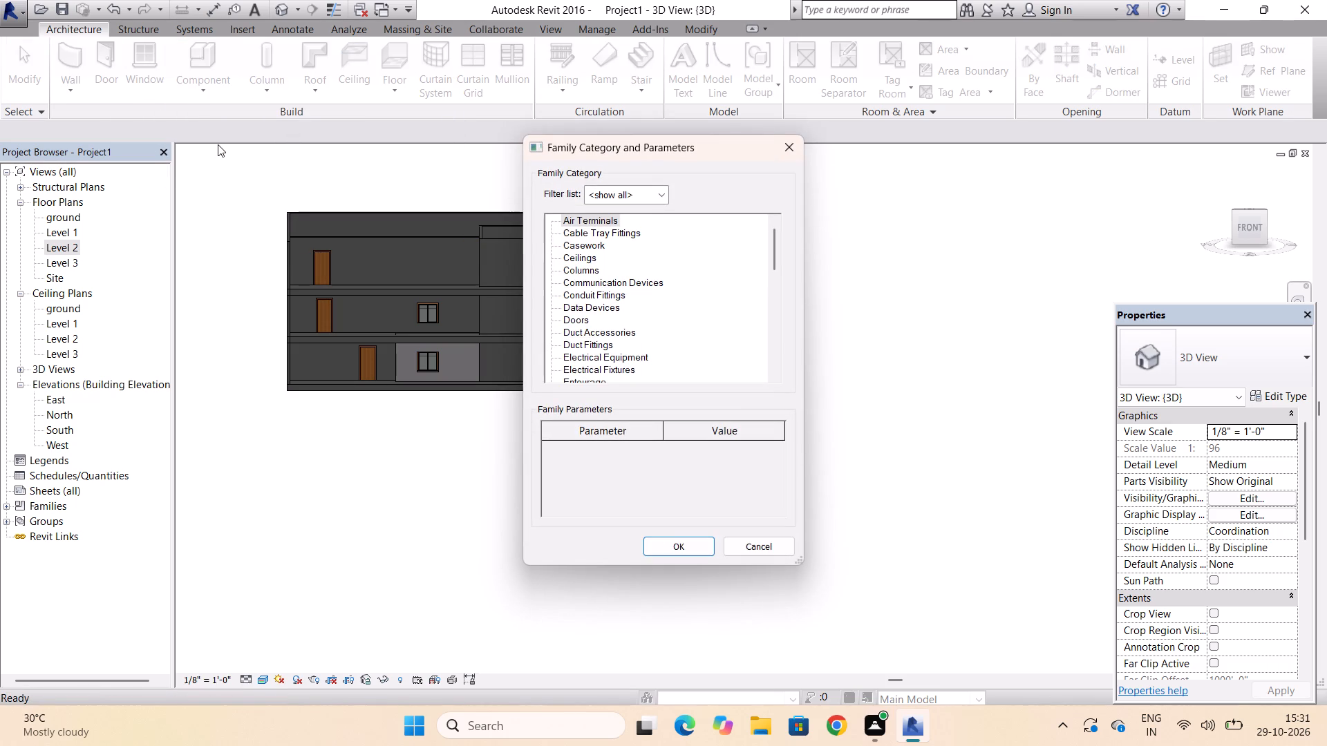
scroll(656, 254, "down", 4)
scroll(673, 366, "down", 5)
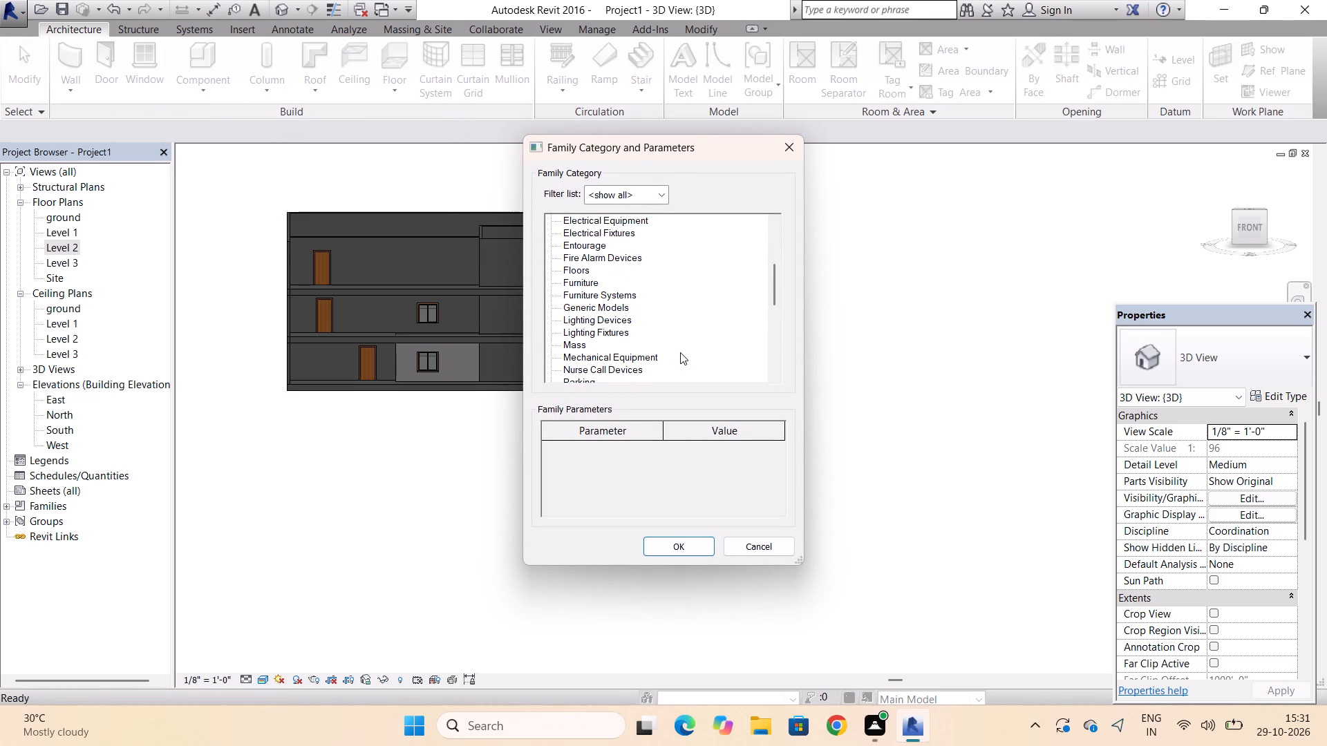
scroll(680, 352, "down", 12)
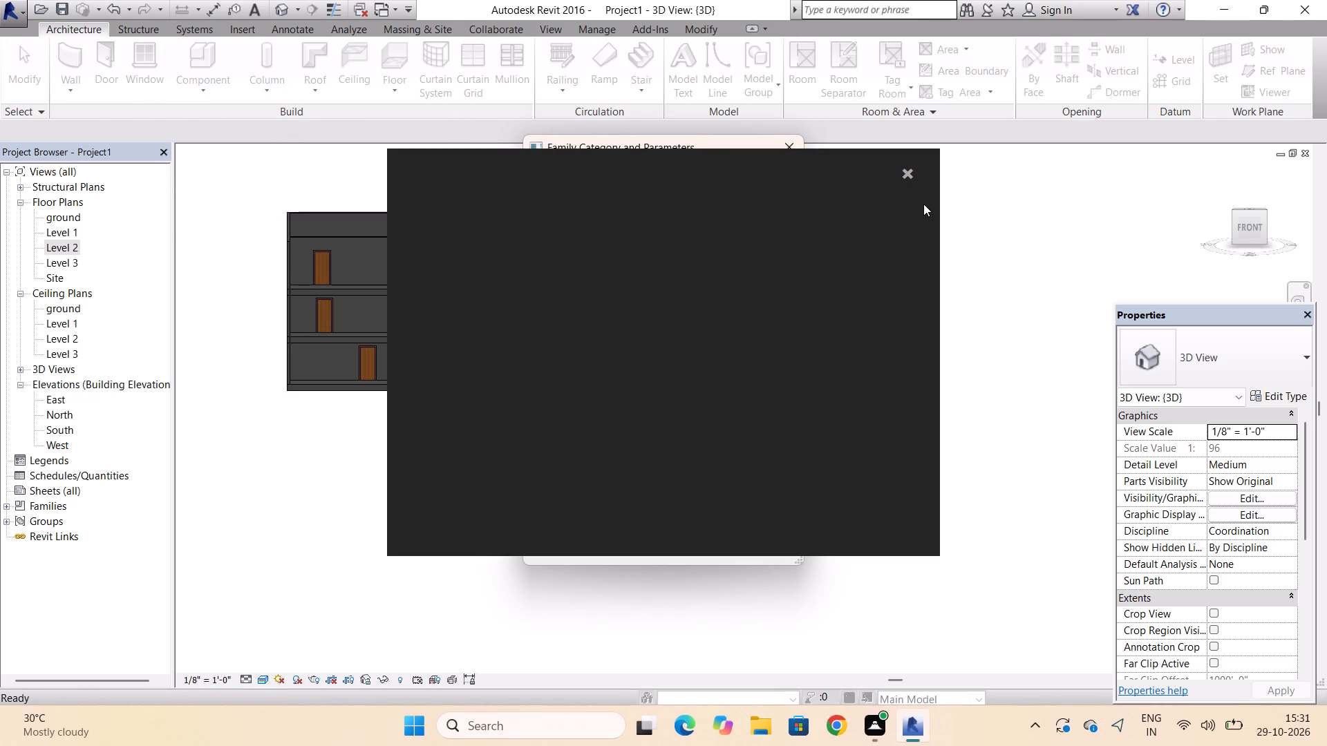
left_click(907, 173)
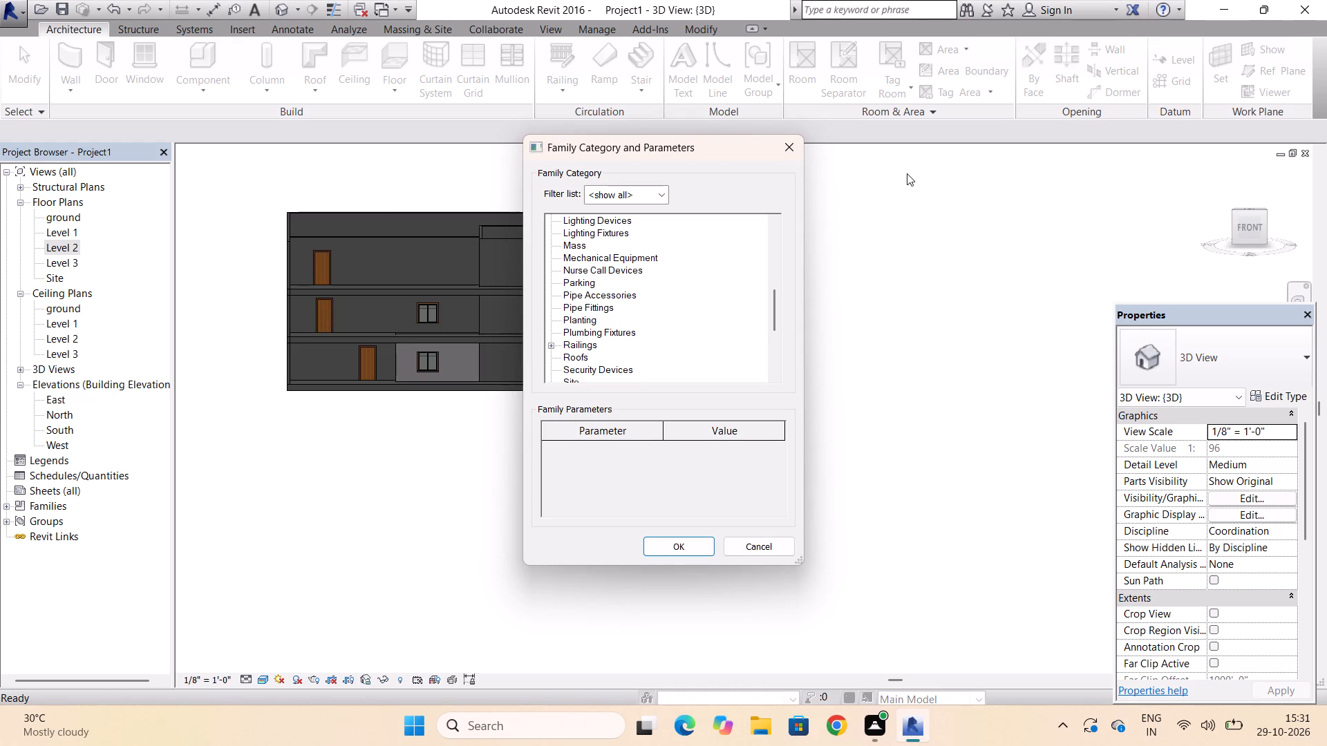
scroll(664, 295, "down", 12)
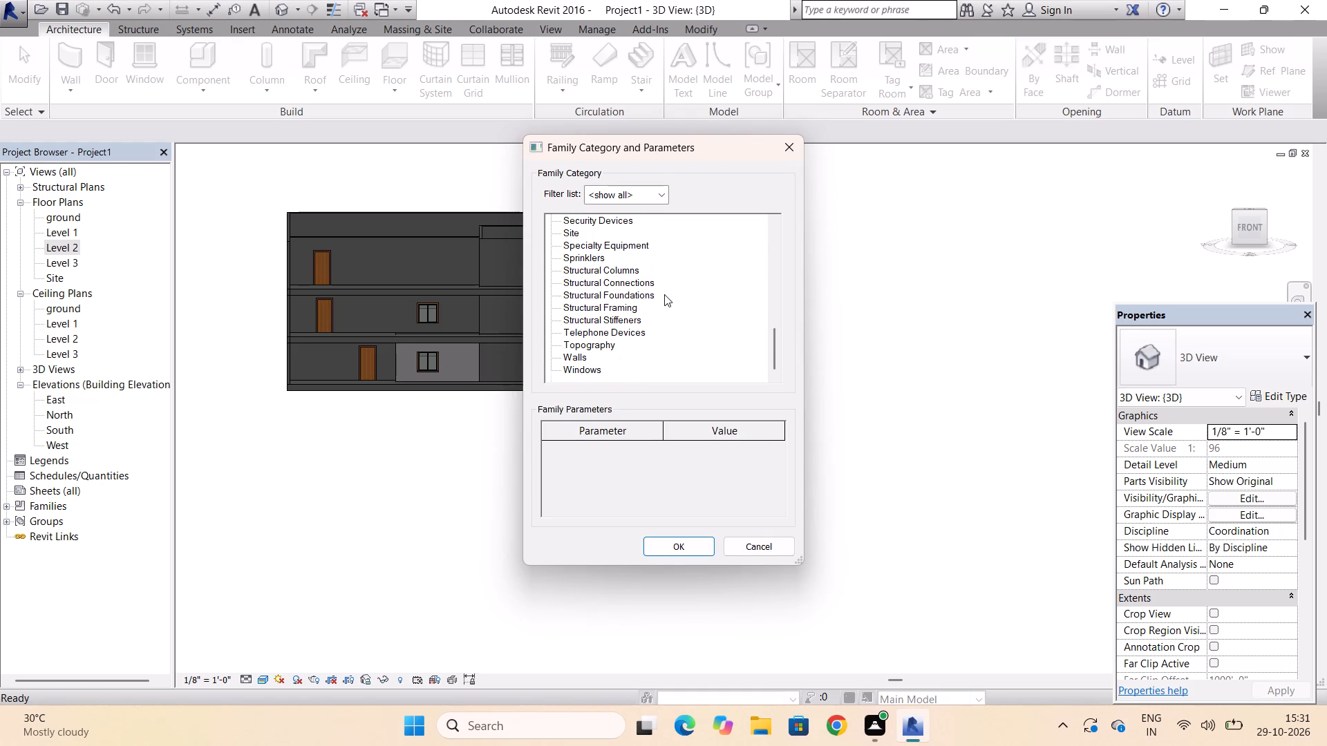
scroll(664, 294, "down", 5)
left_click(583, 356)
left_click(681, 539)
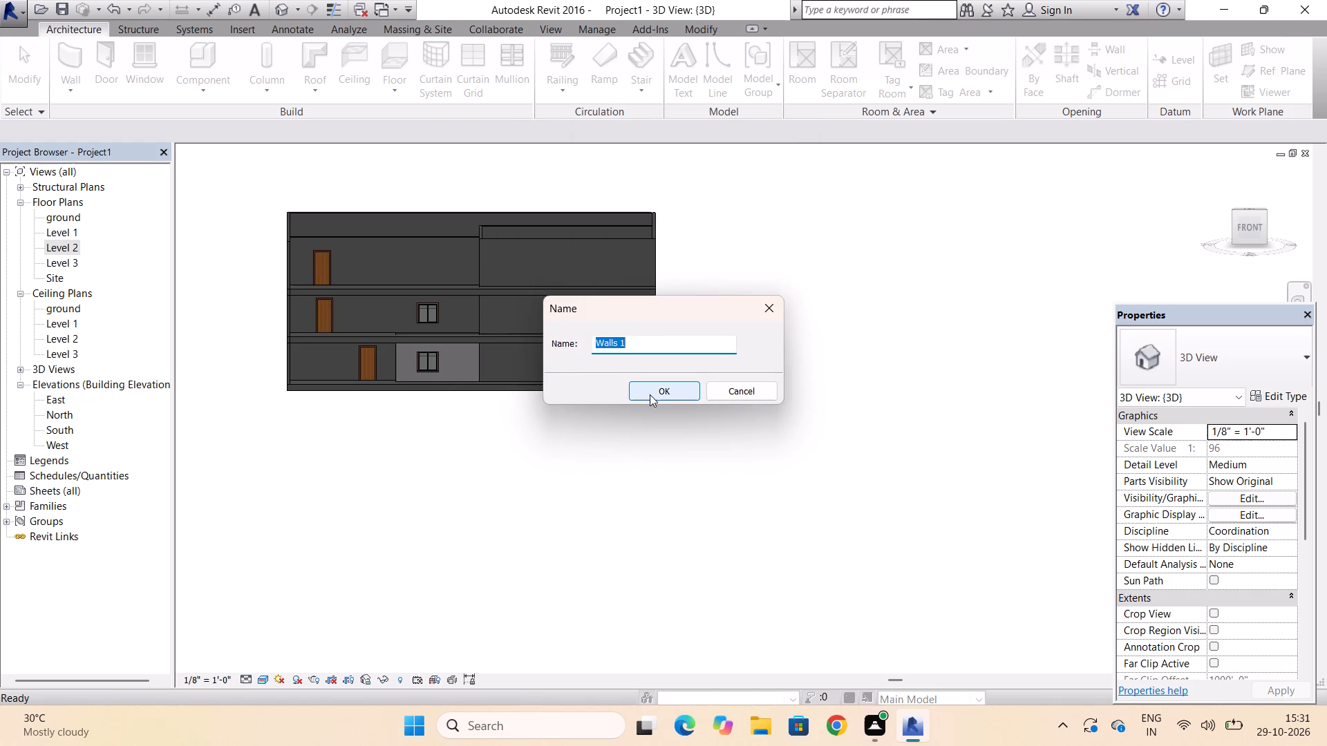
left_click(650, 394)
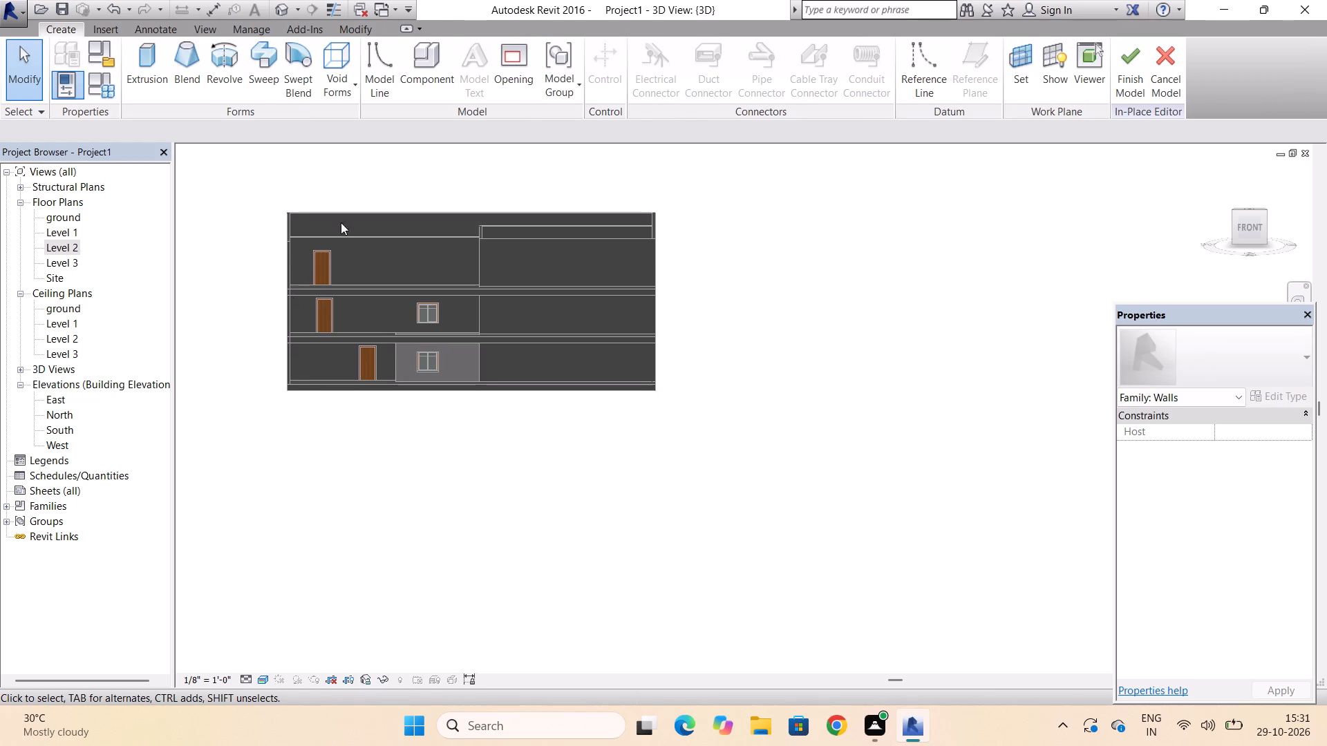
Set the work plane with the Pick a plane option, using the front face of a Generic Floor slab.
left_click(1015, 58)
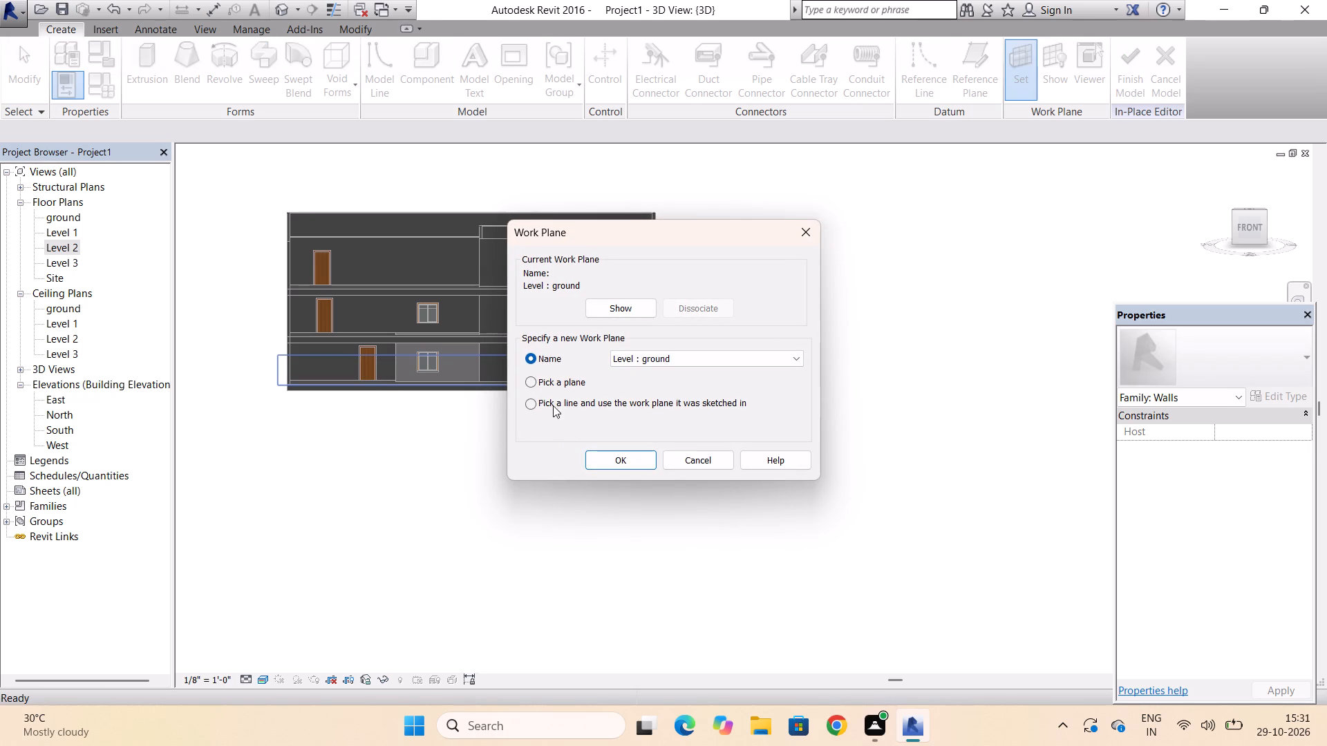
left_click(549, 386)
left_click(600, 460)
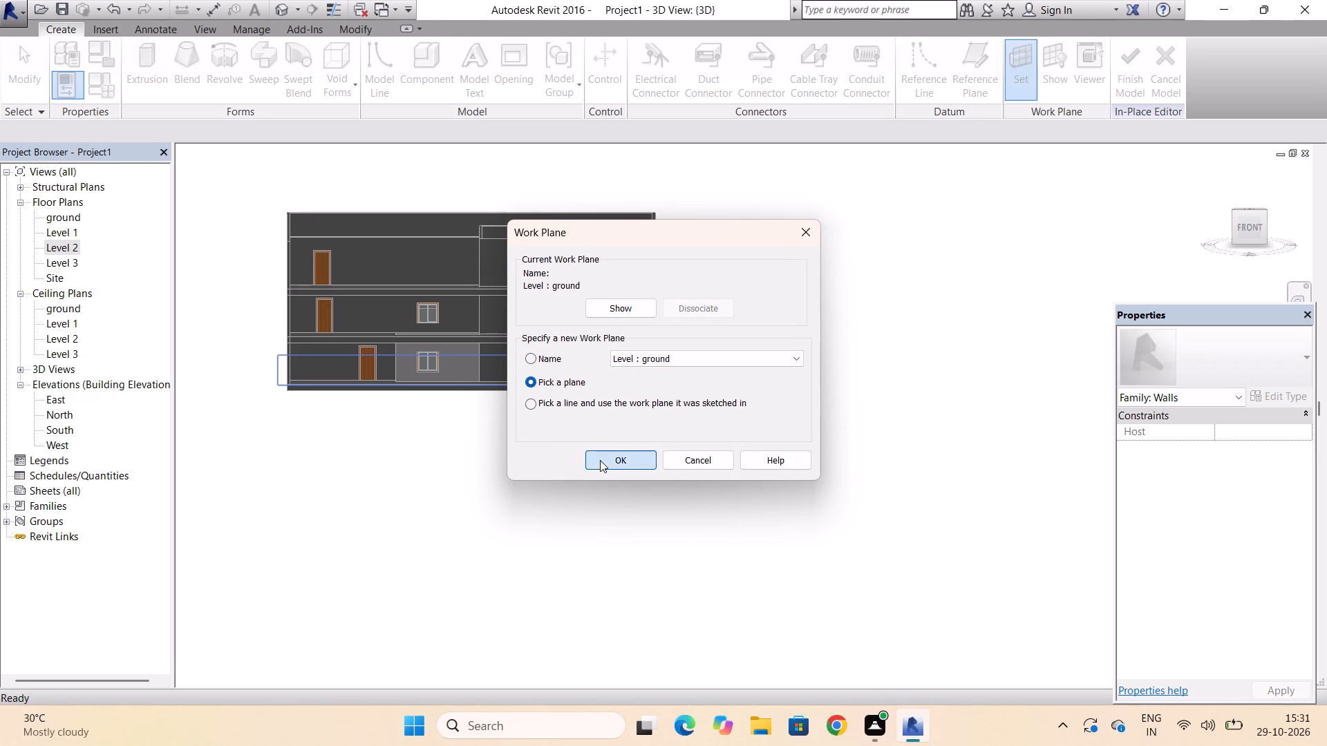
scroll(275, 334, "up", 6)
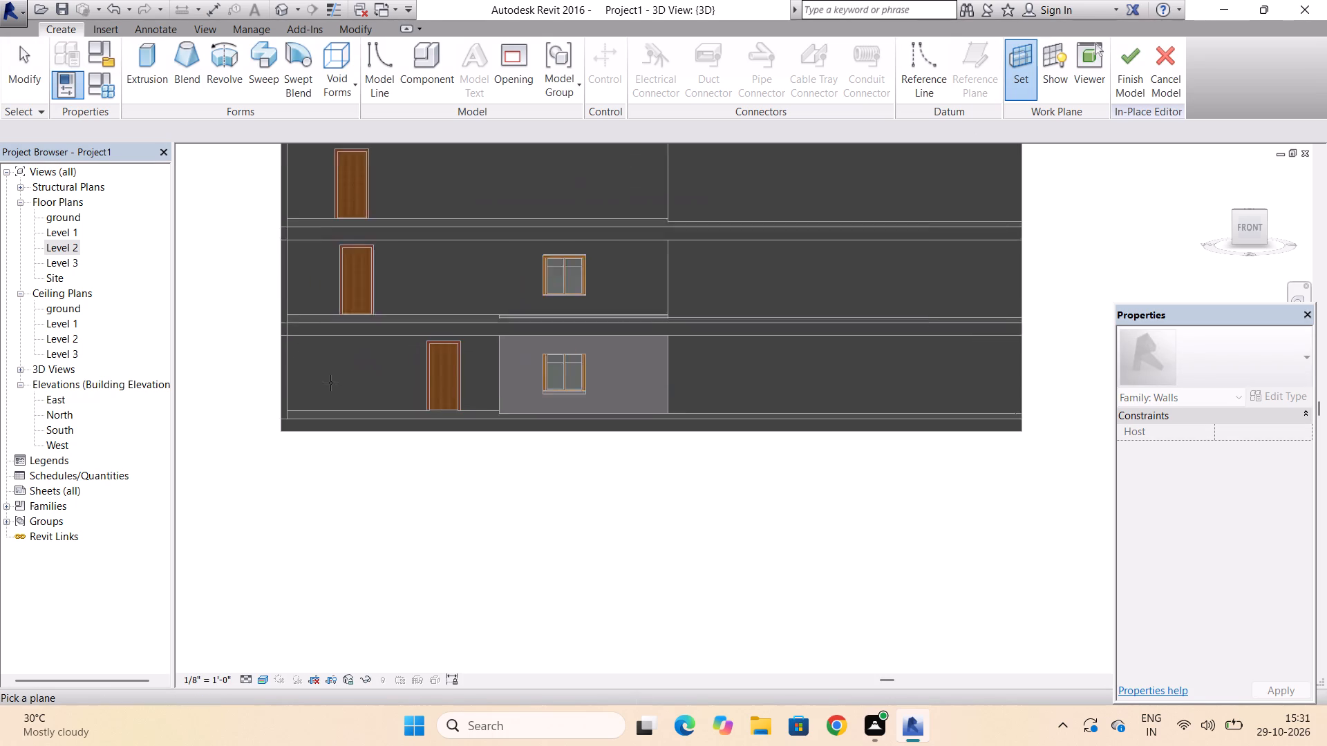
scroll(313, 317, "up", 3)
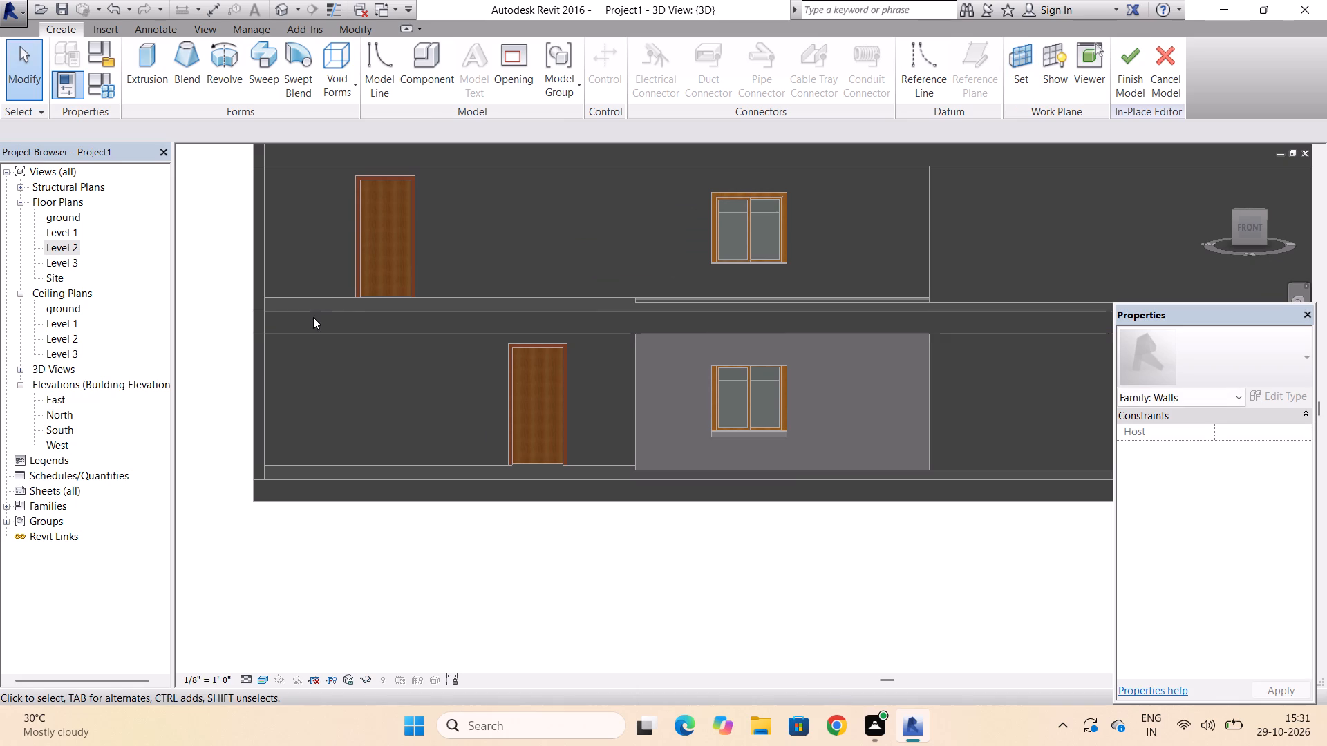
Start an Extrusion and sketch a vertical line about 45' up from the lower corner of the first upper slab at the facade's left end.
left_click(138, 51)
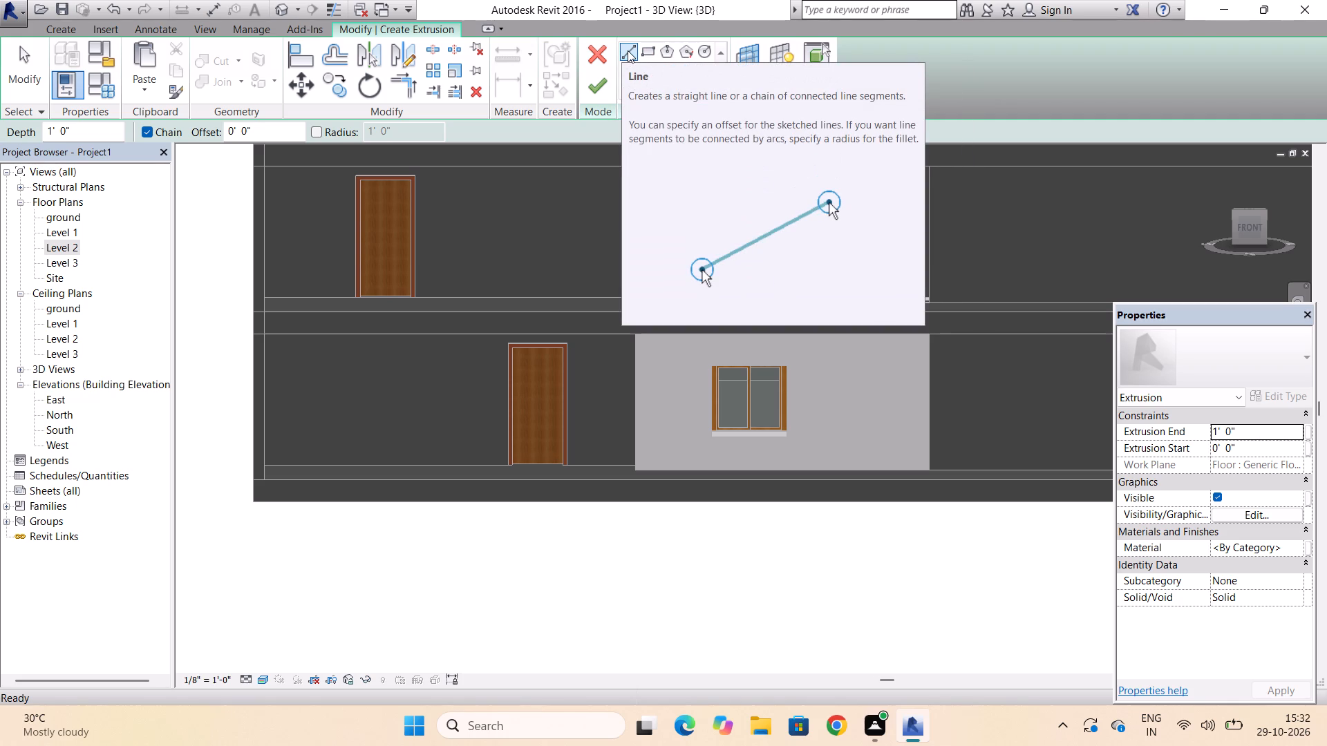
scroll(436, 274, "down", 3)
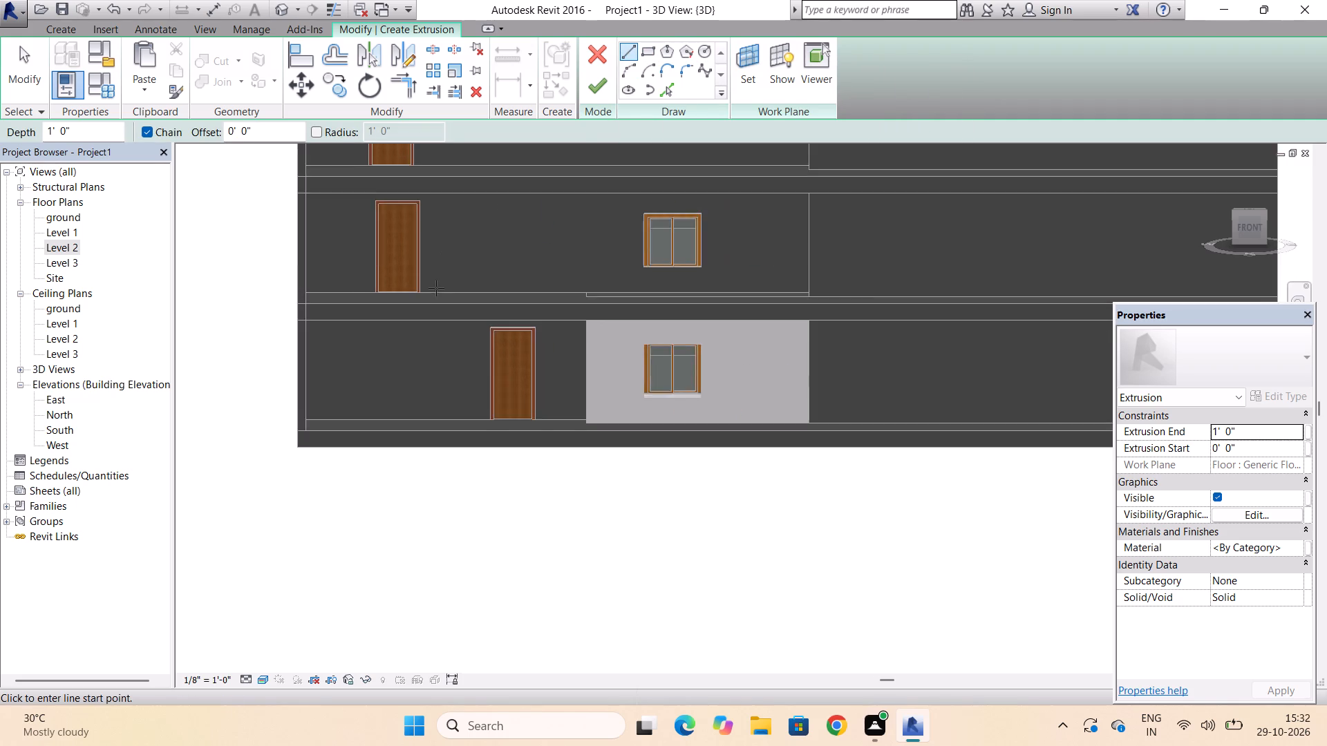
scroll(436, 288, "down", 3)
scroll(326, 309, "up", 3)
scroll(413, 284, "up", 4)
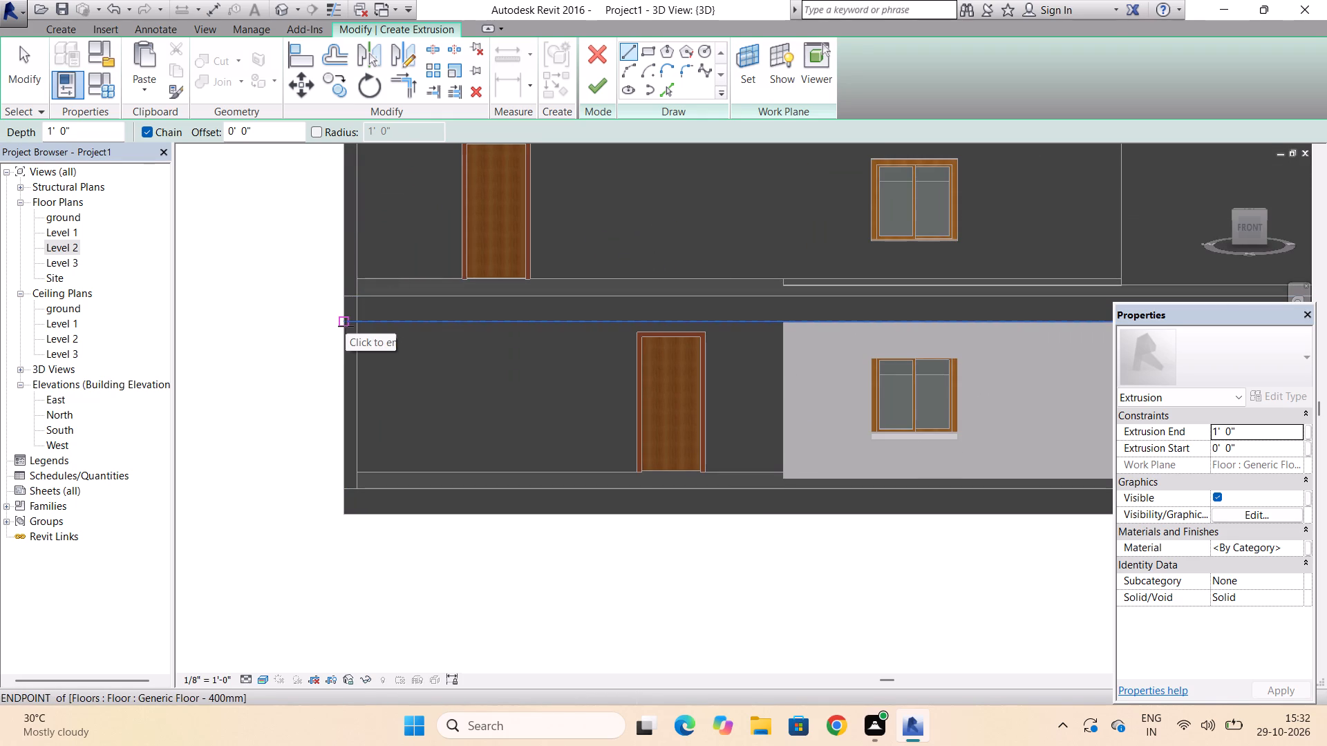
scroll(343, 324, "up", 3)
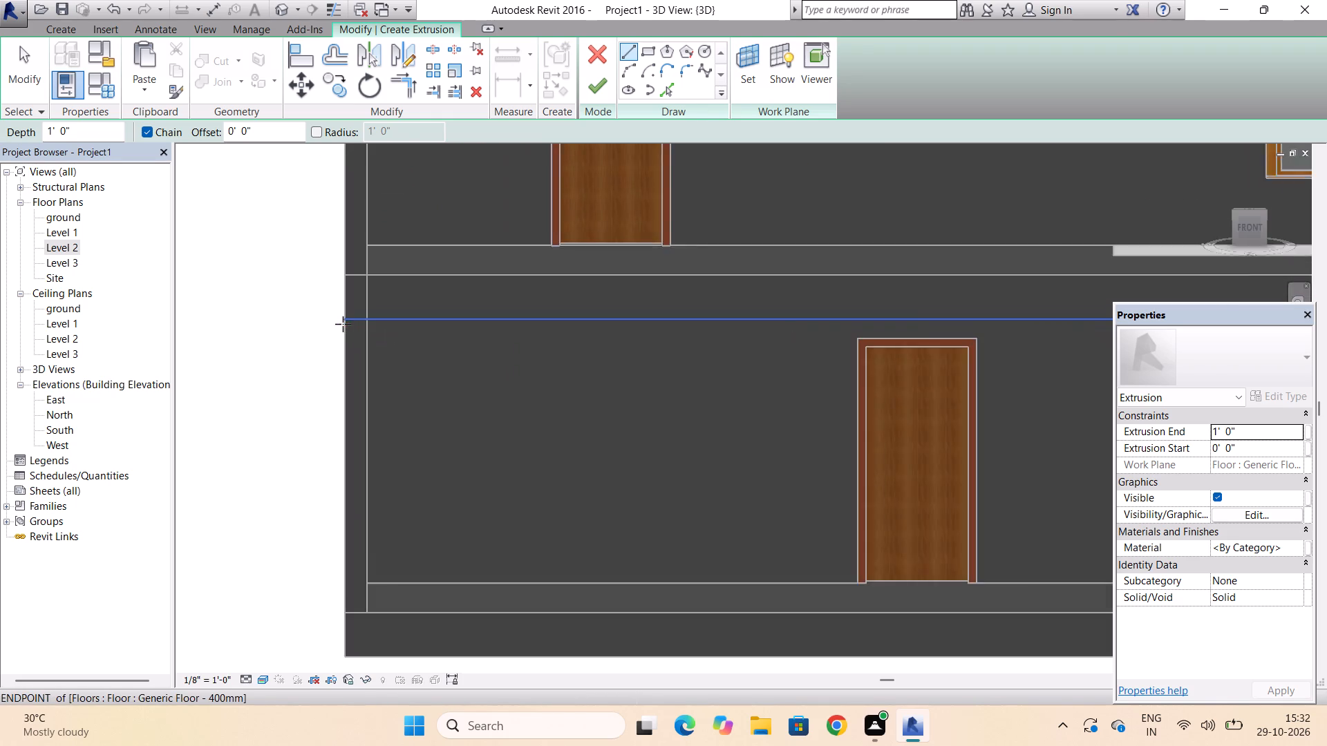
scroll(343, 324, "up", 3)
left_click(343, 318)
scroll(343, 318, "down", 3)
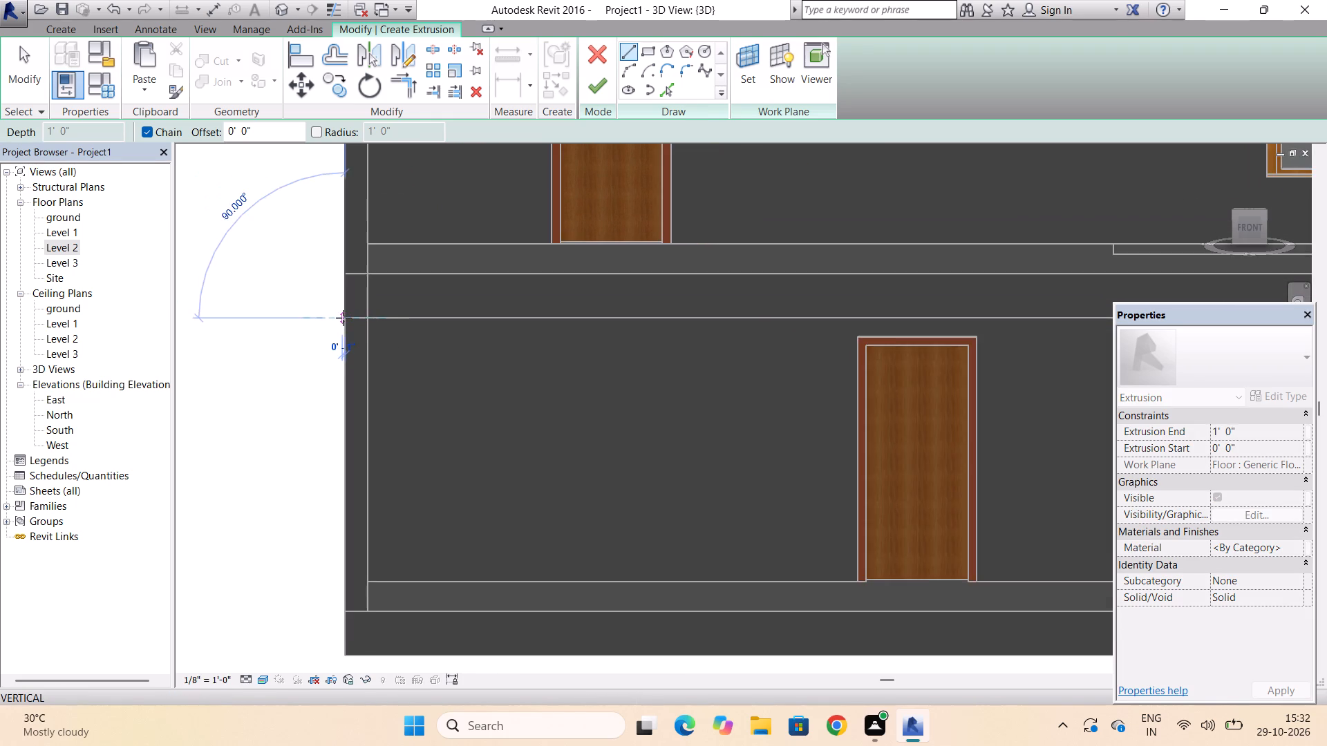
scroll(343, 318, "down", 10)
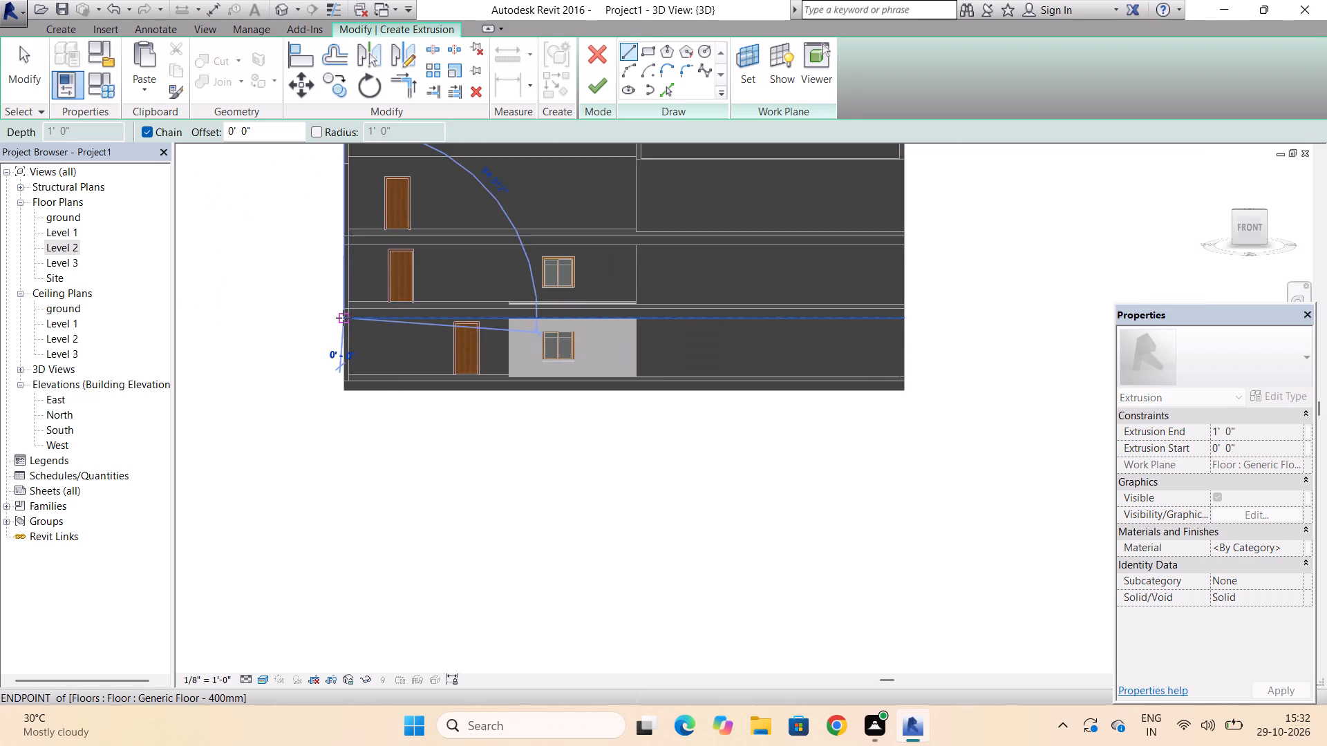
scroll(343, 318, "down", 2)
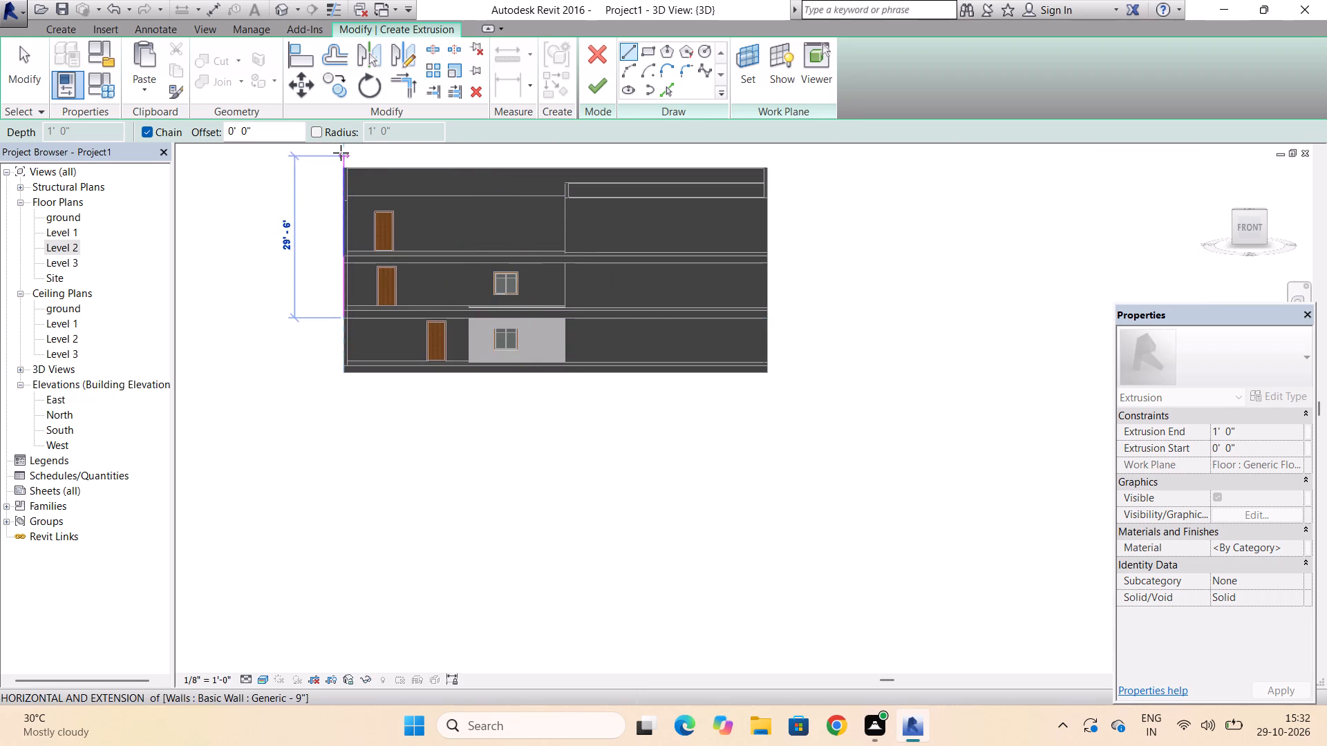
scroll(341, 153, "up", 6)
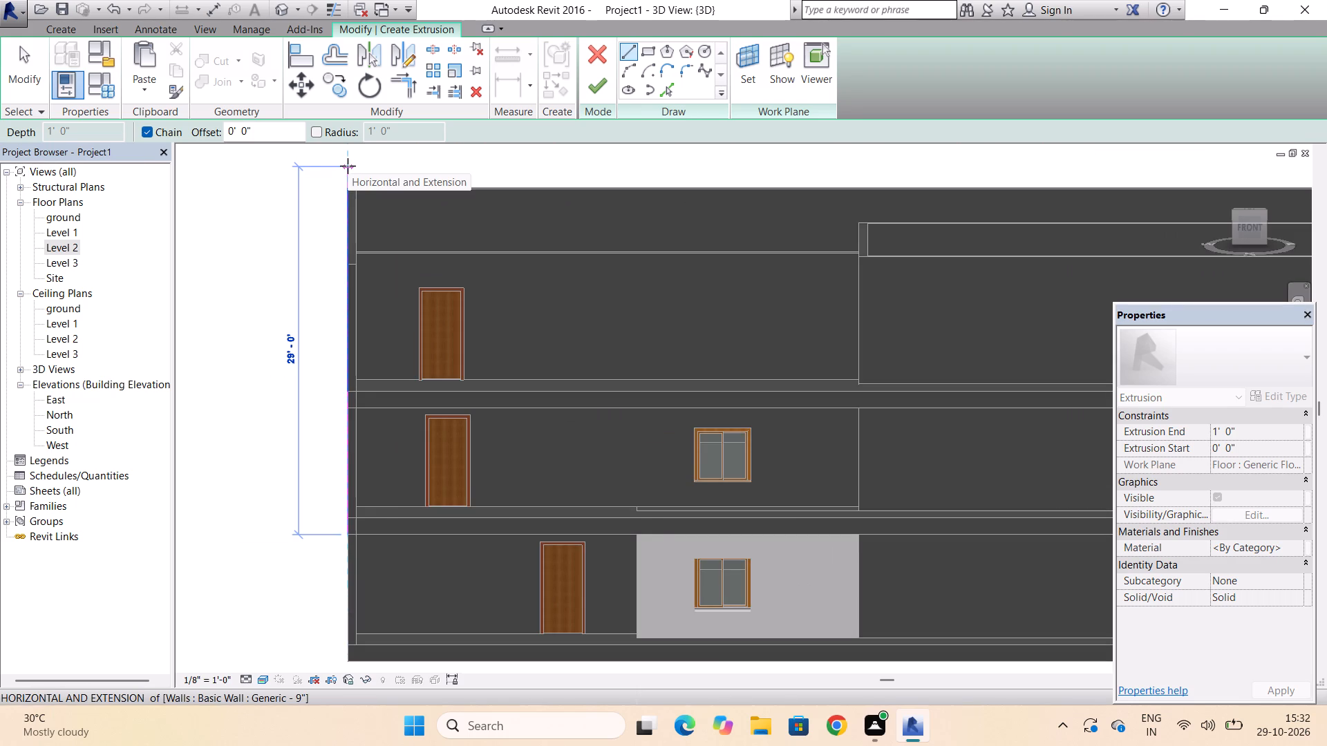
scroll(348, 166, "down", 8)
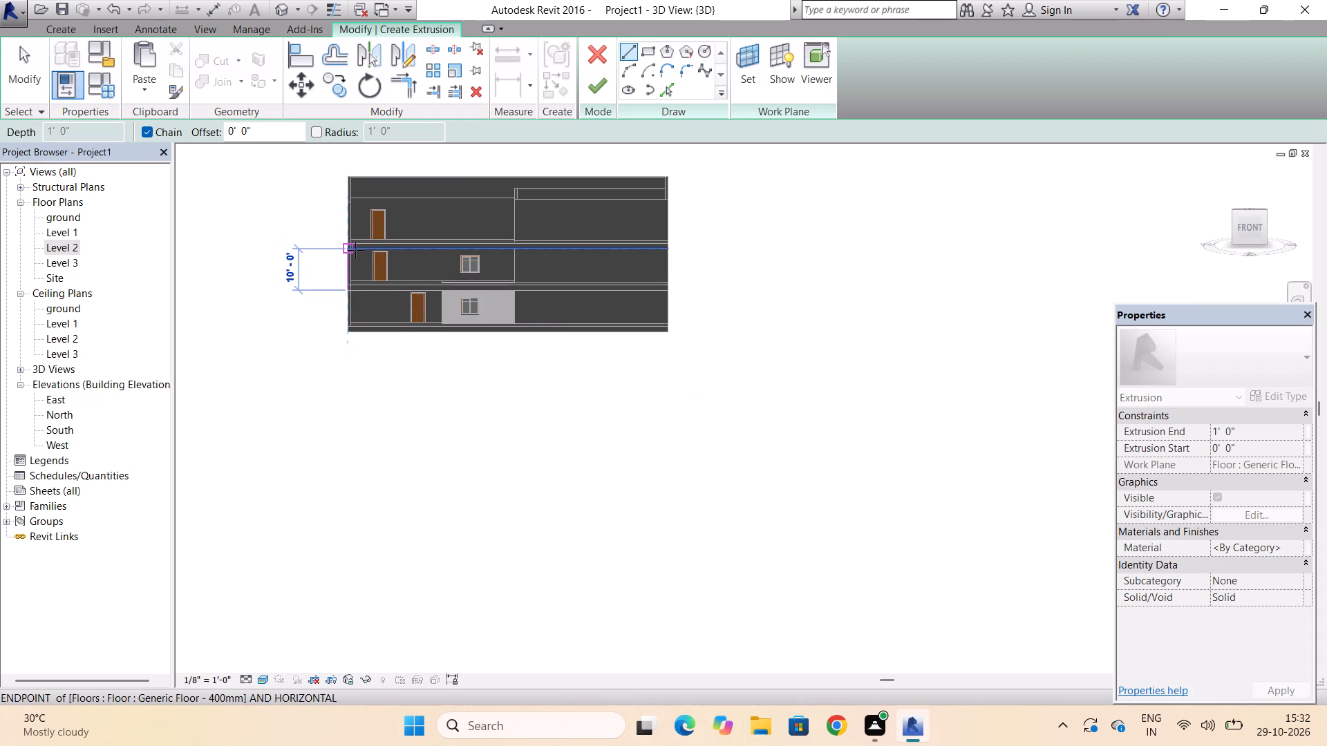
scroll(355, 250, "up", 3)
scroll(355, 250, "down", 6)
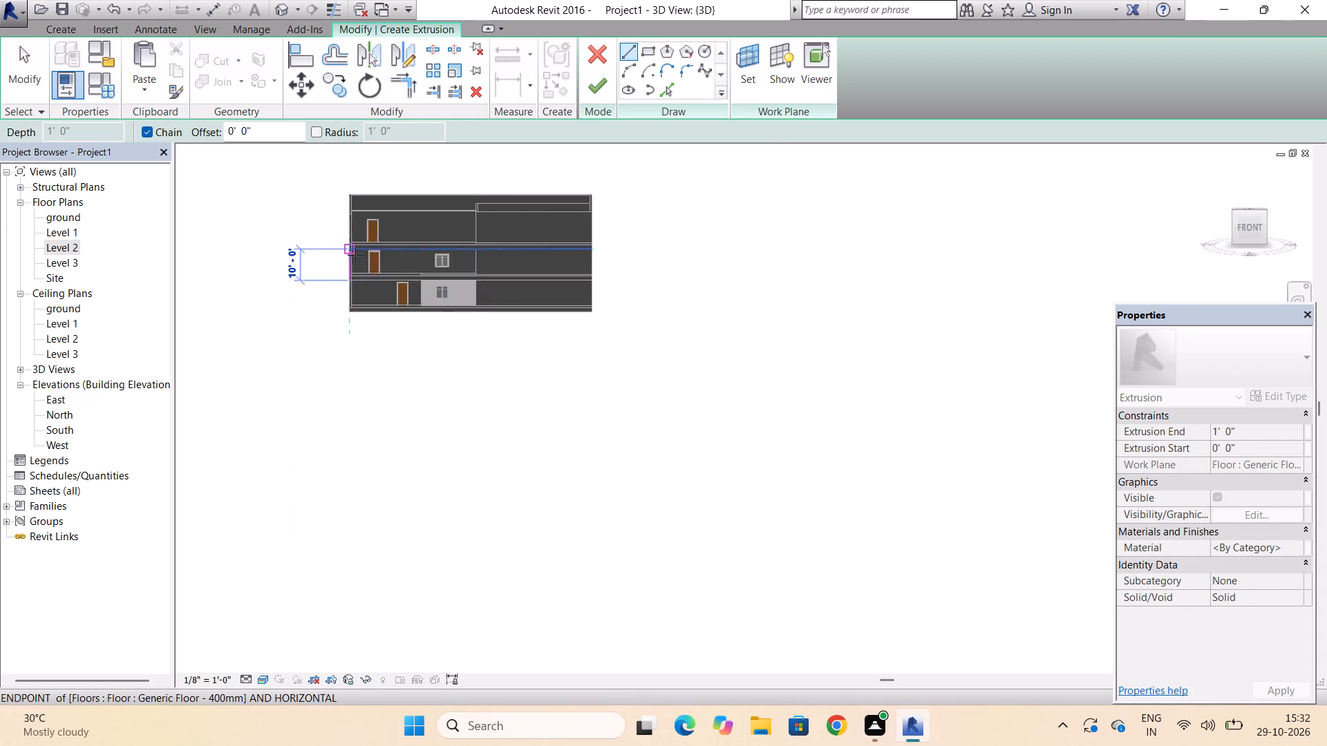
scroll(355, 255, "down", 3)
scroll(355, 197, "up", 6)
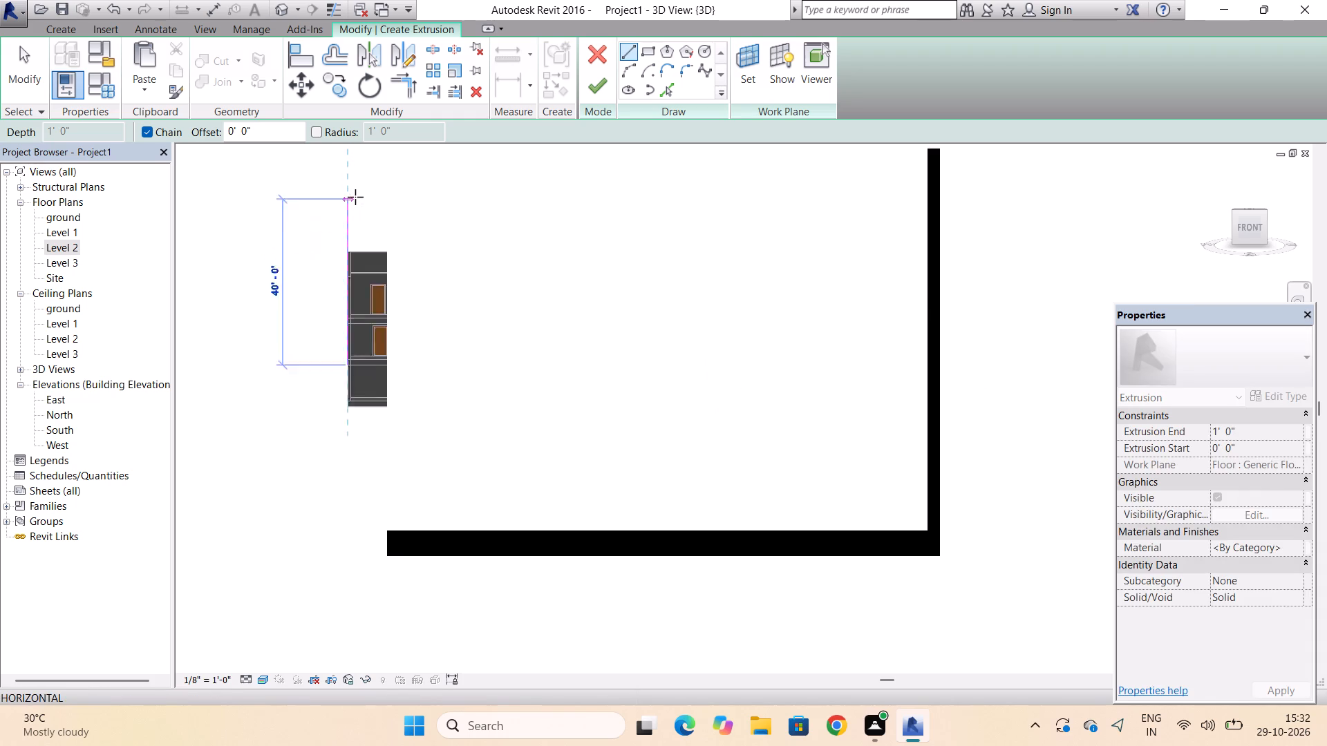
scroll(355, 197, "up", 1)
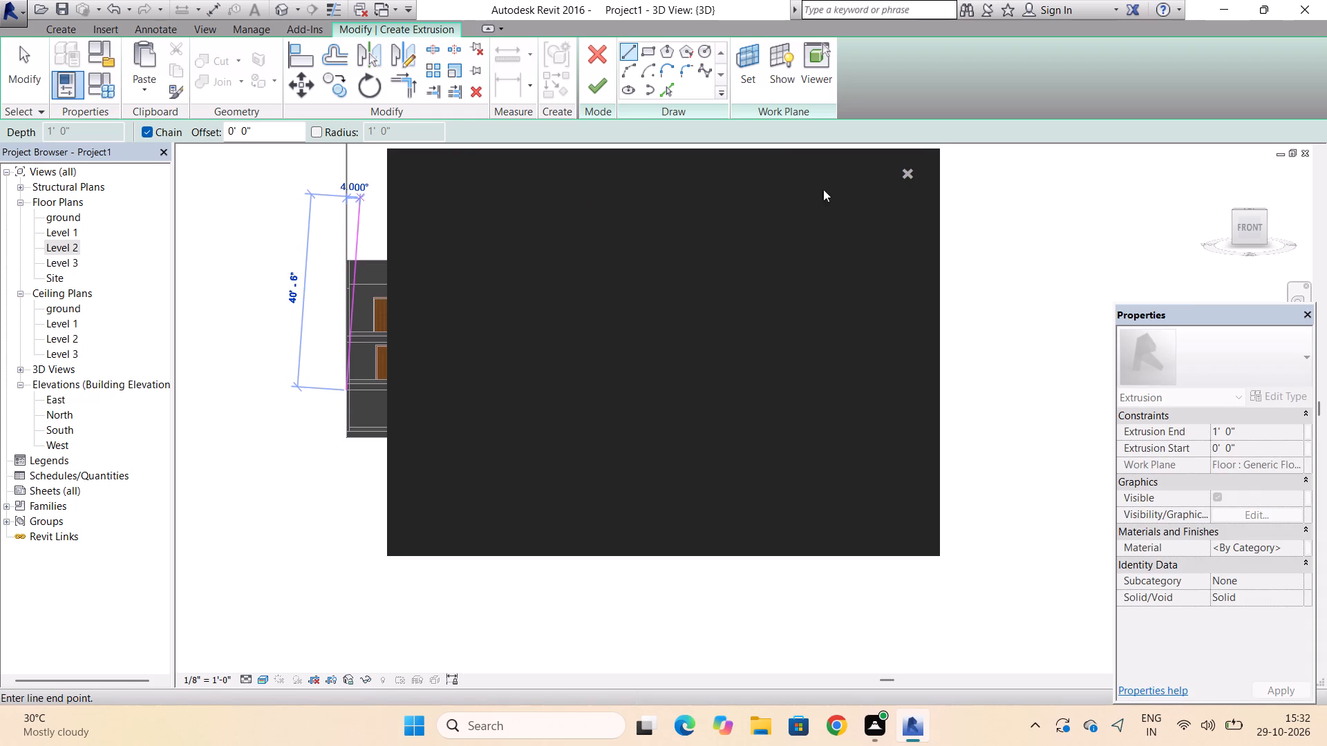
left_click(913, 173)
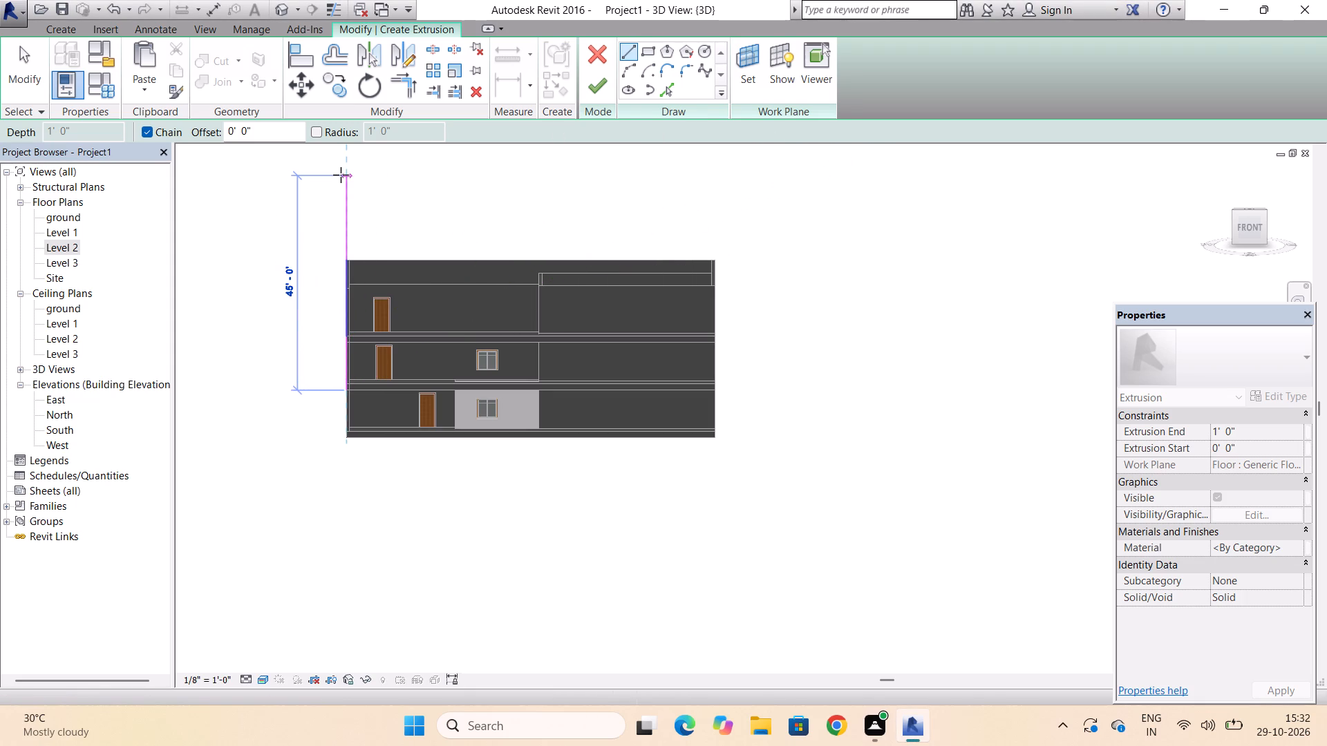
scroll(341, 175, "up", 1)
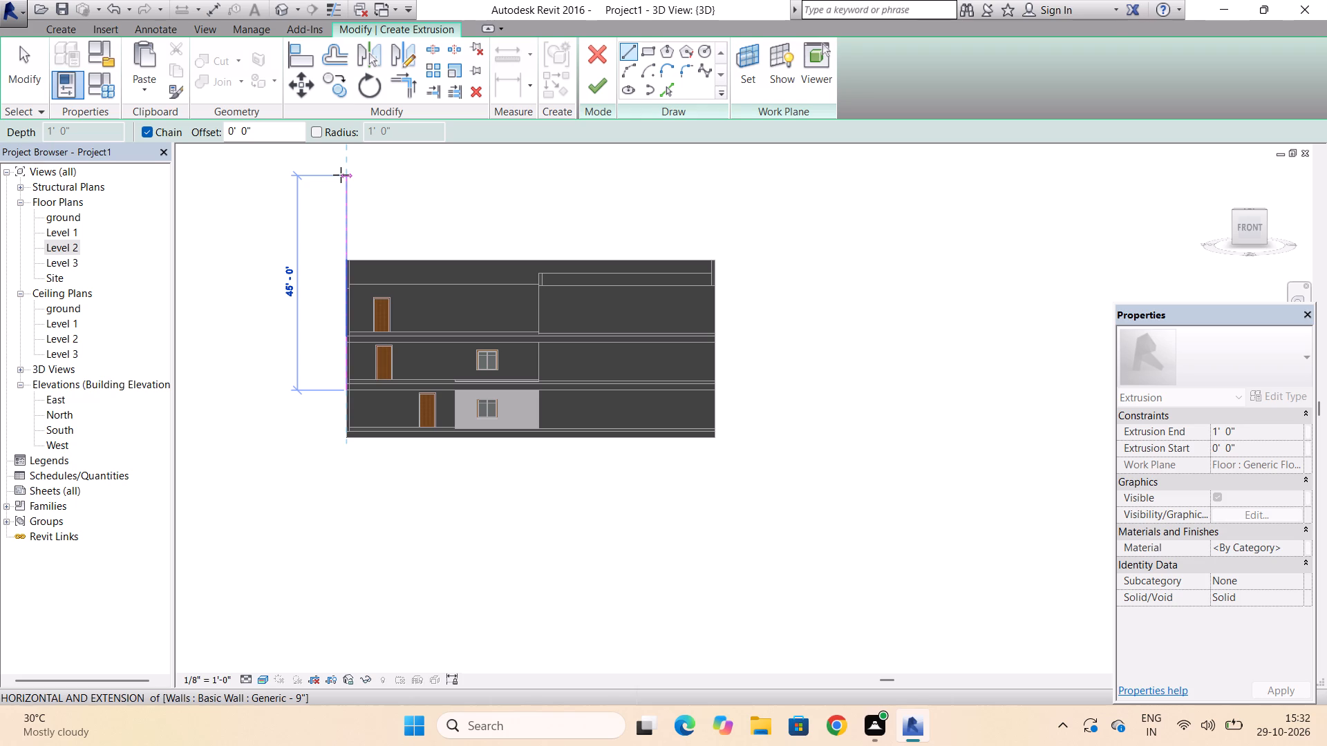
scroll(341, 175, "up", 1)
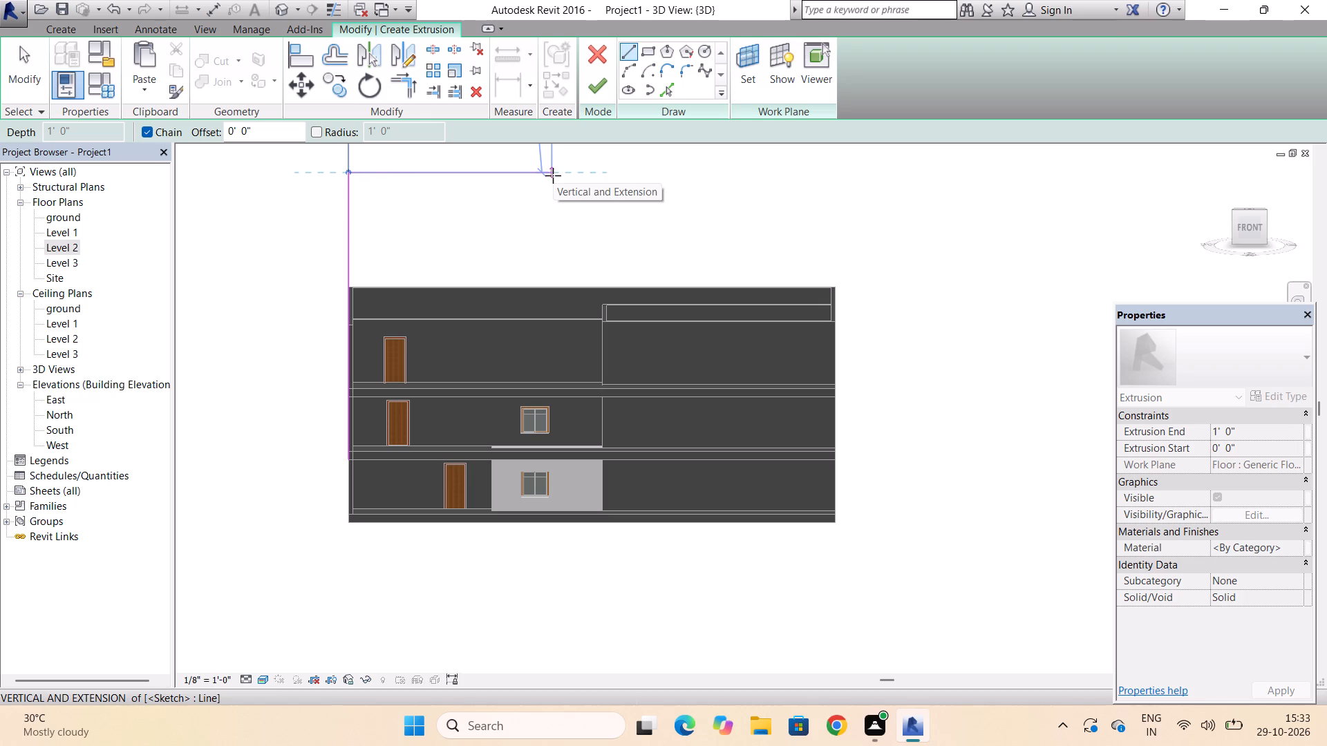
Continue the profile with a horizontal top edge and a right leg, about 24'-2" down its outer side and 19' up its inner side.
left_click(553, 175)
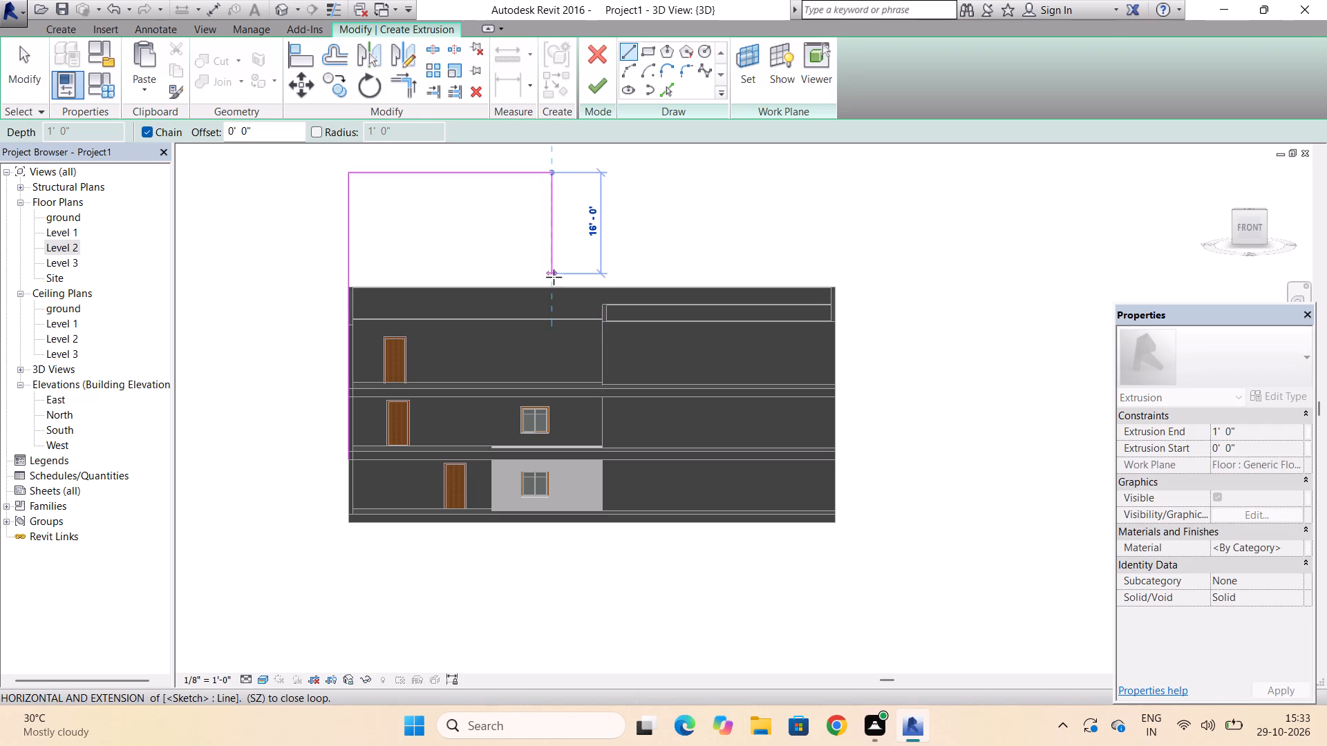
left_click(554, 323)
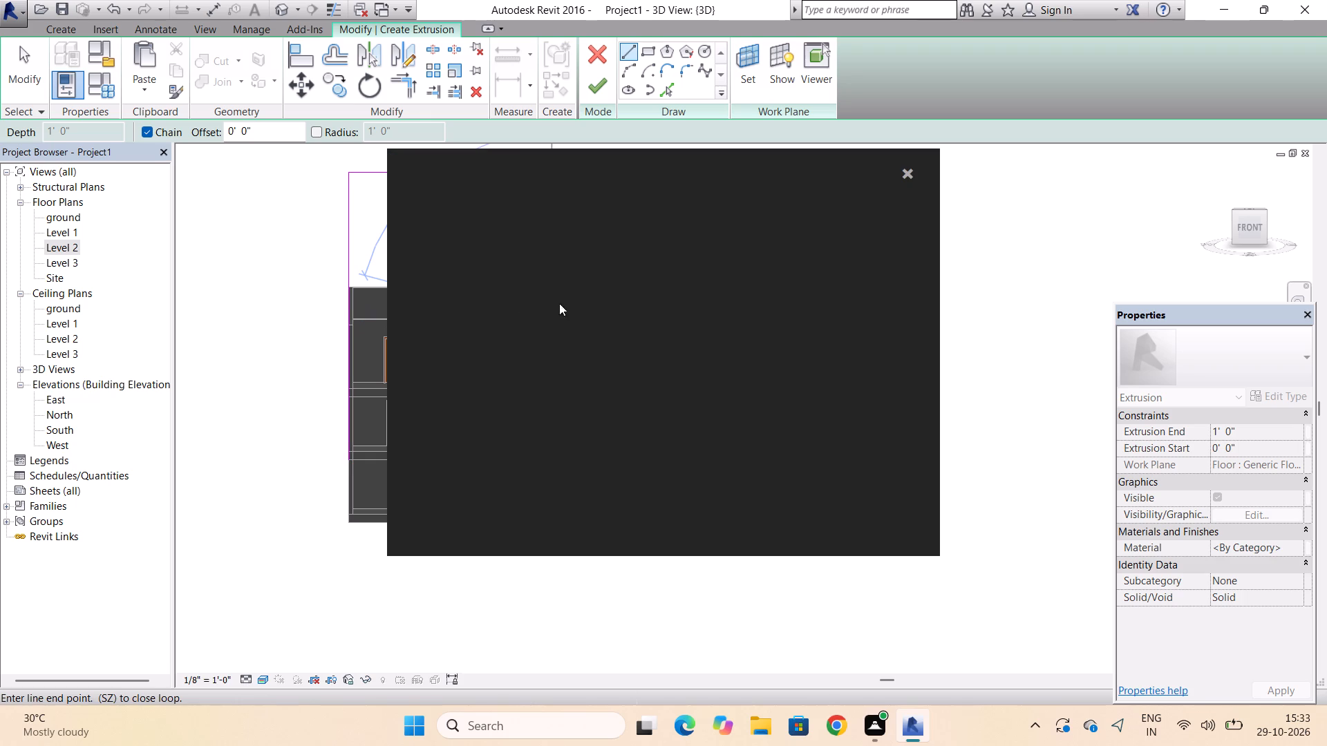
left_click(903, 169)
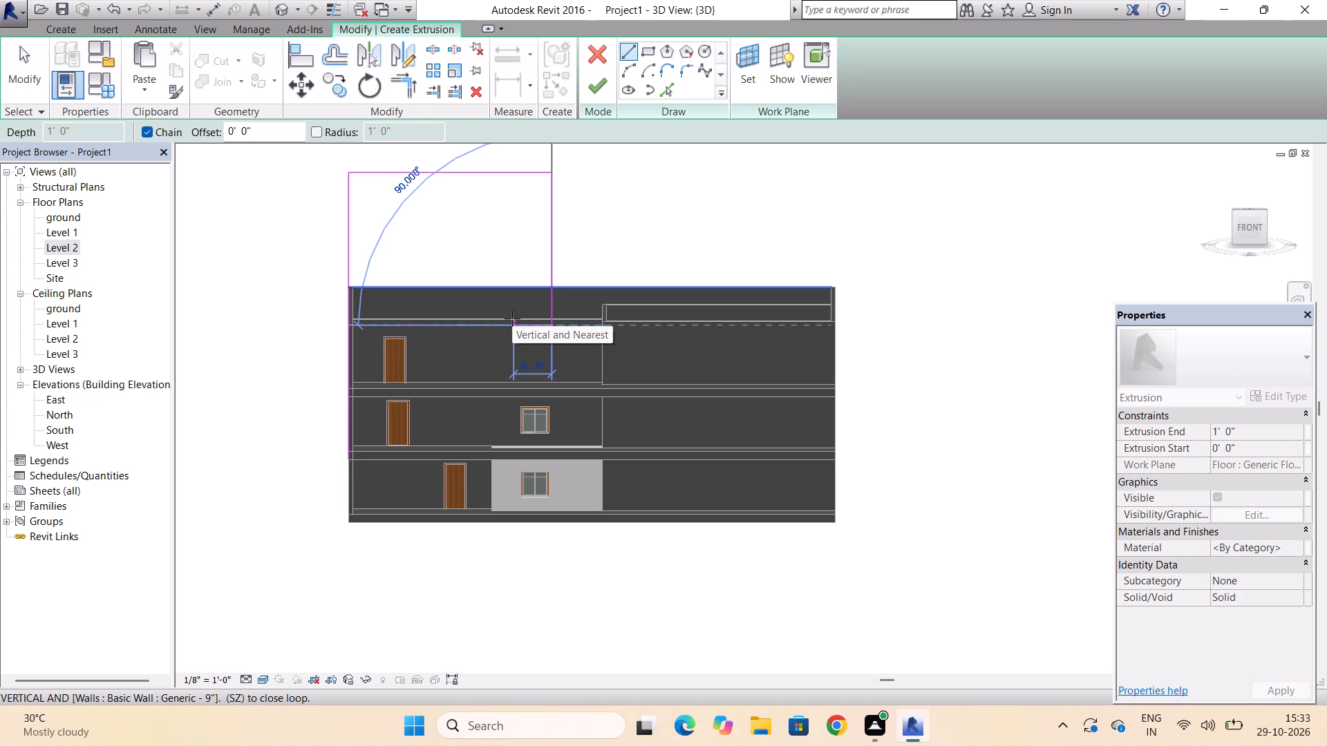
left_click(512, 318)
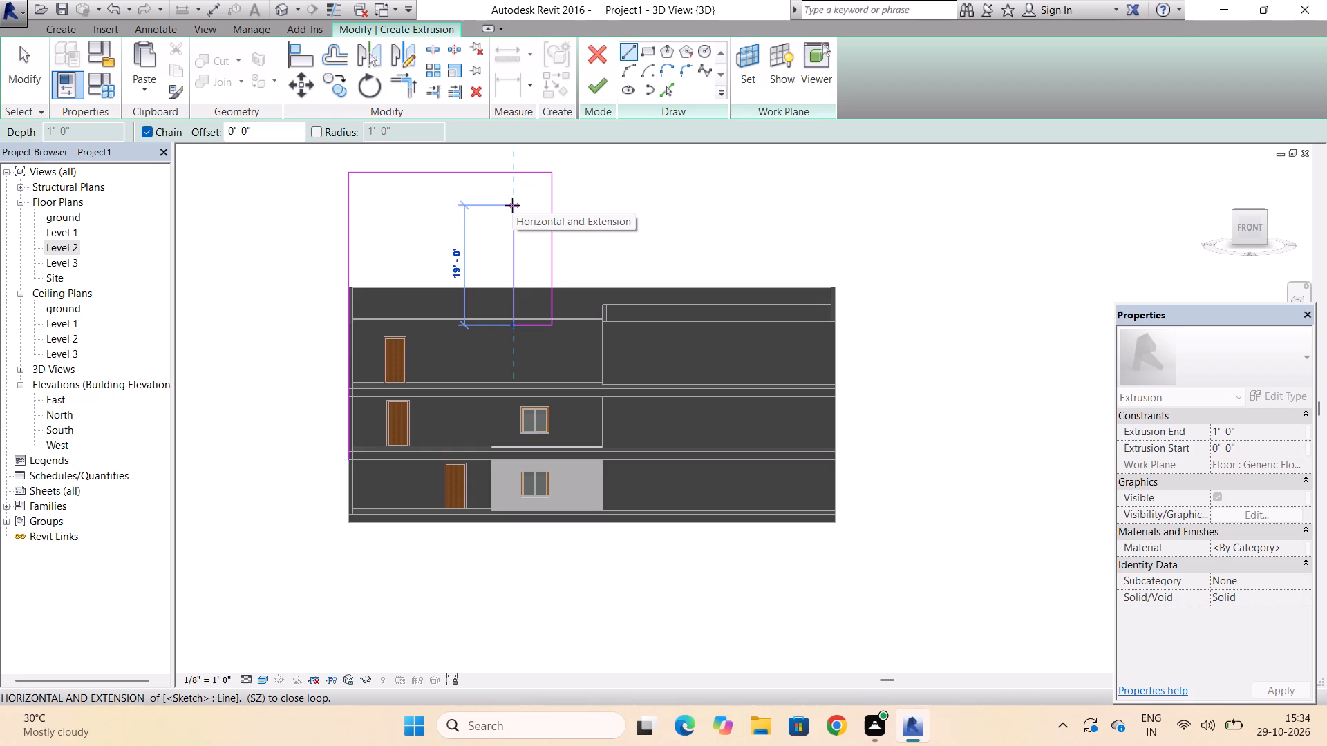
left_click(512, 205)
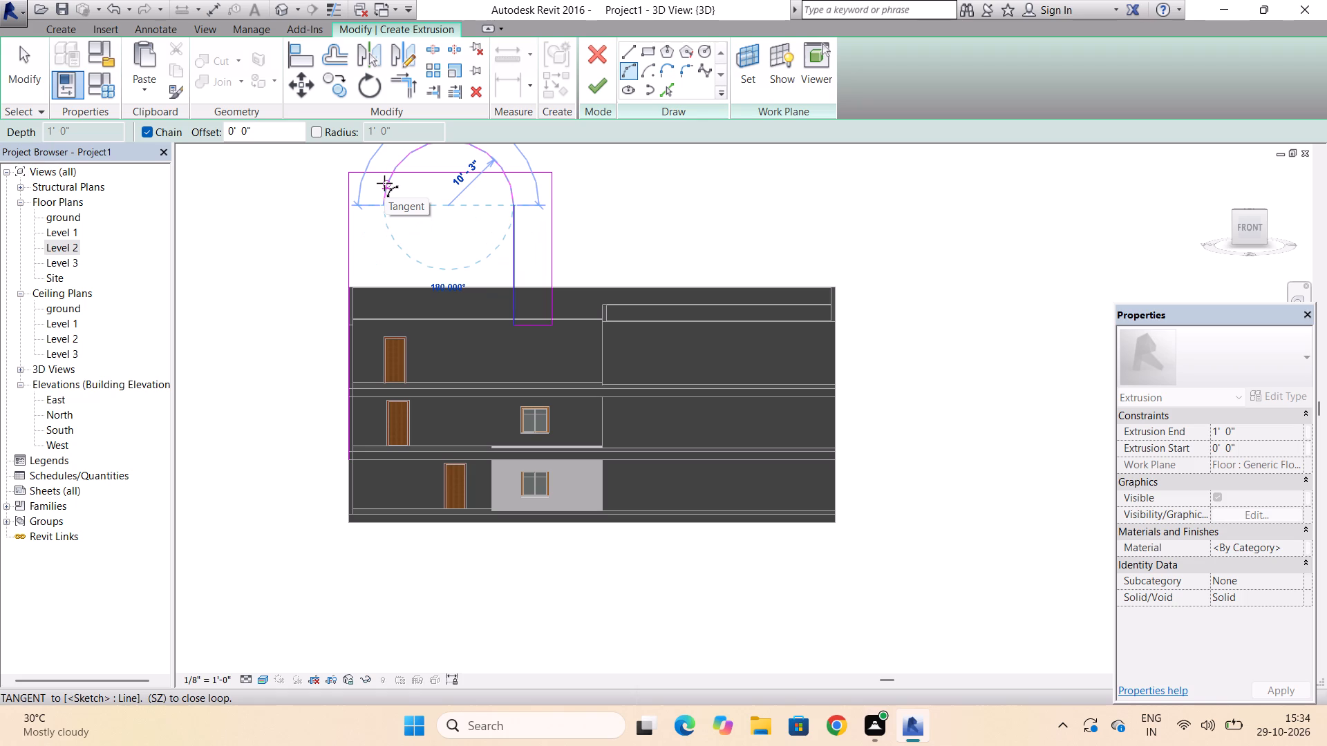
Sketch a shallow arch spanning about 19'-6" from the top of the right leg's inner edge toward the outer left line.
key("Escape")
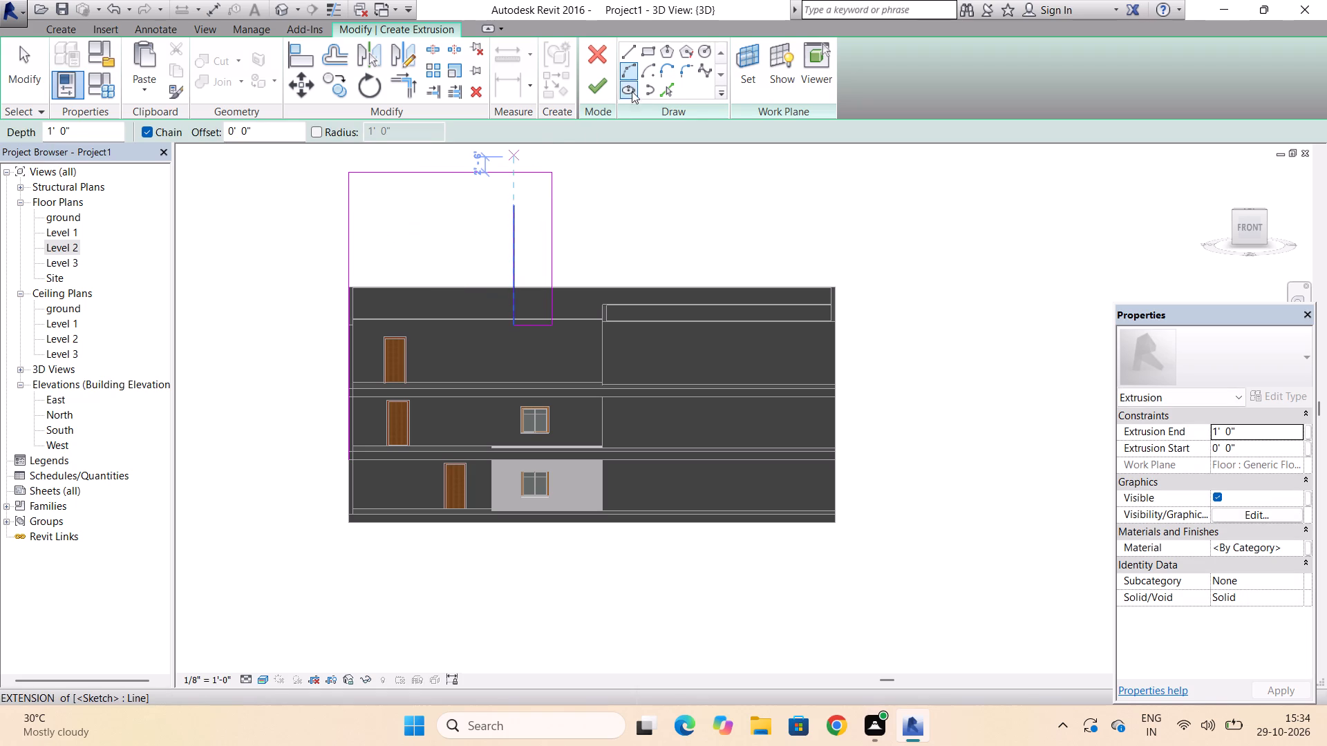
left_click(514, 207)
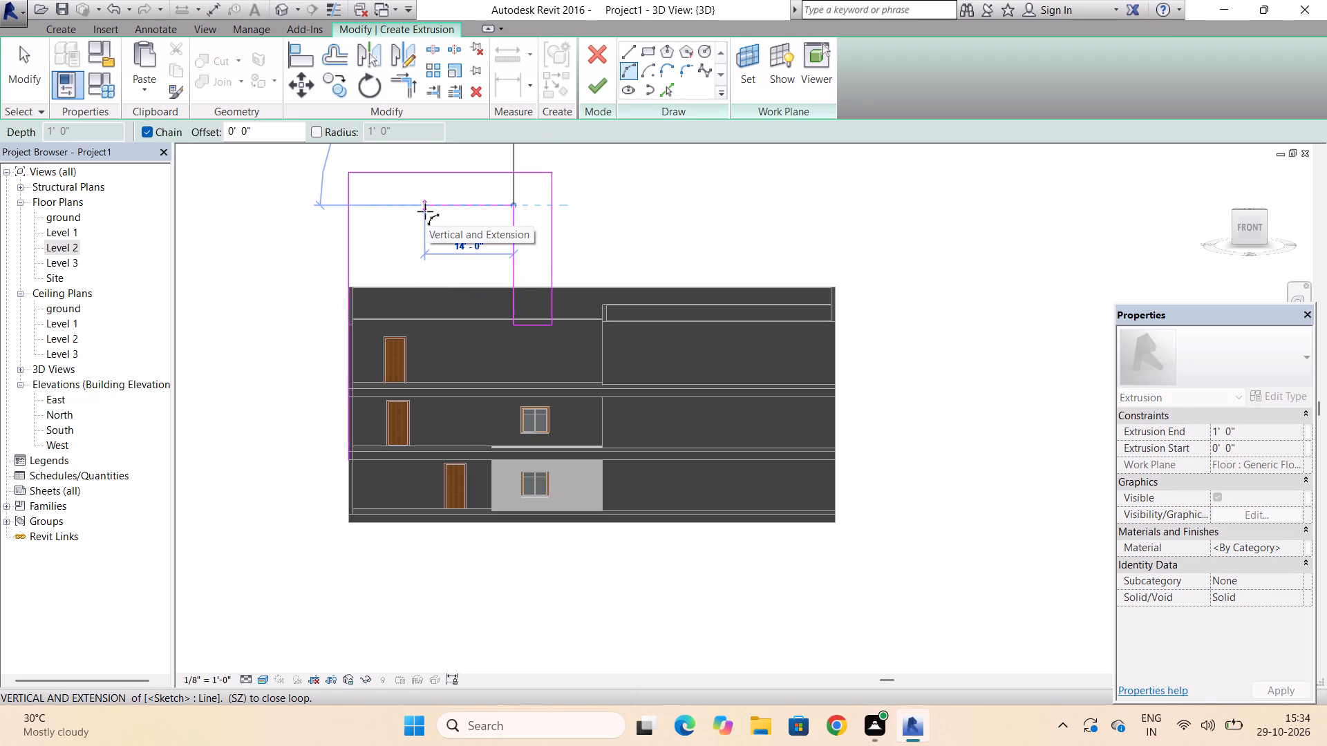
left_click(388, 209)
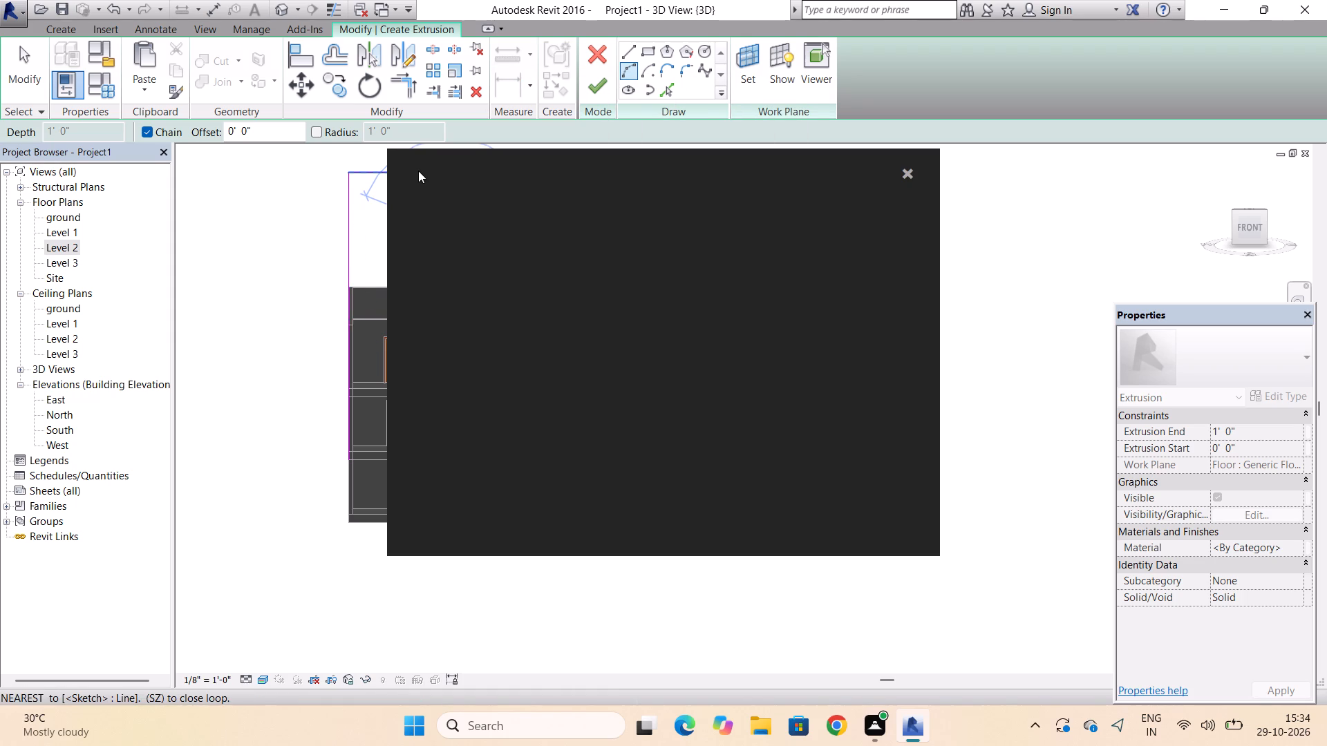
left_click(904, 175)
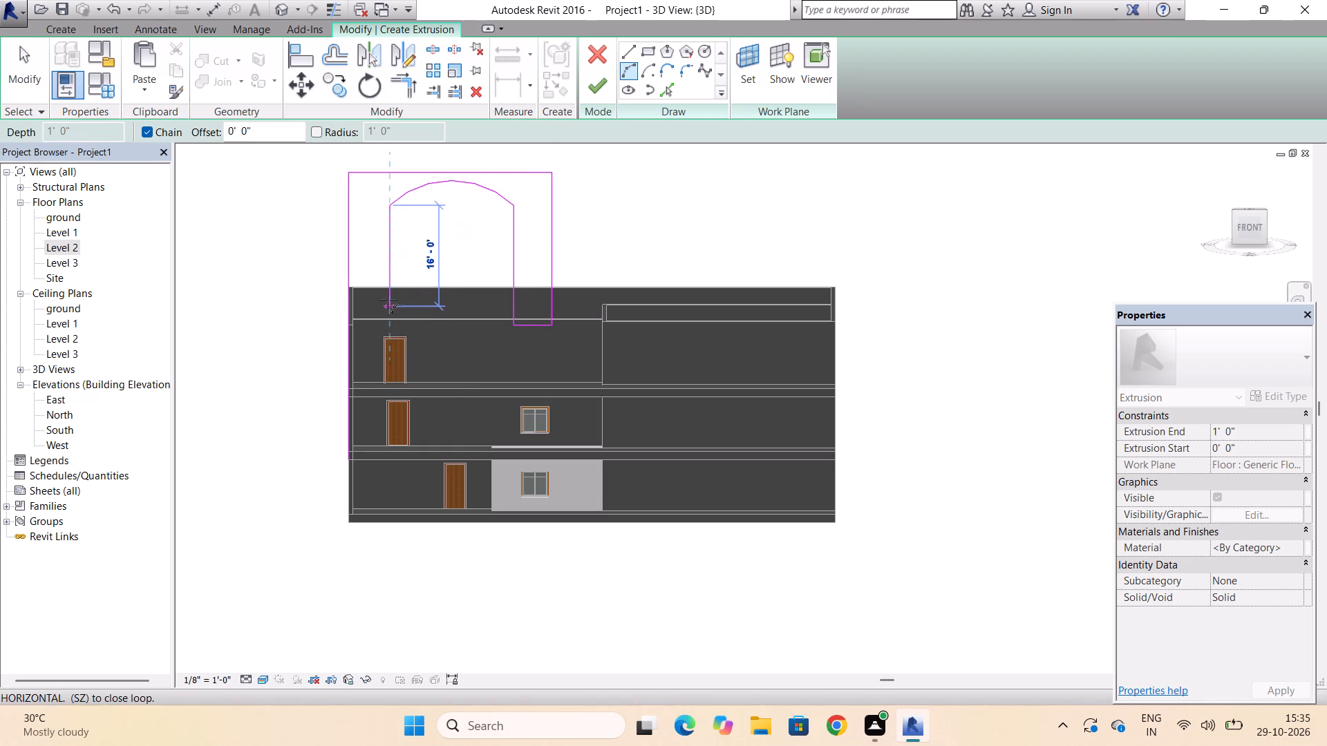
Sketch a line from the arch's left end down to the first upper slab's underside, and close the left leg horizontally to the outer line.
left_click(626, 47)
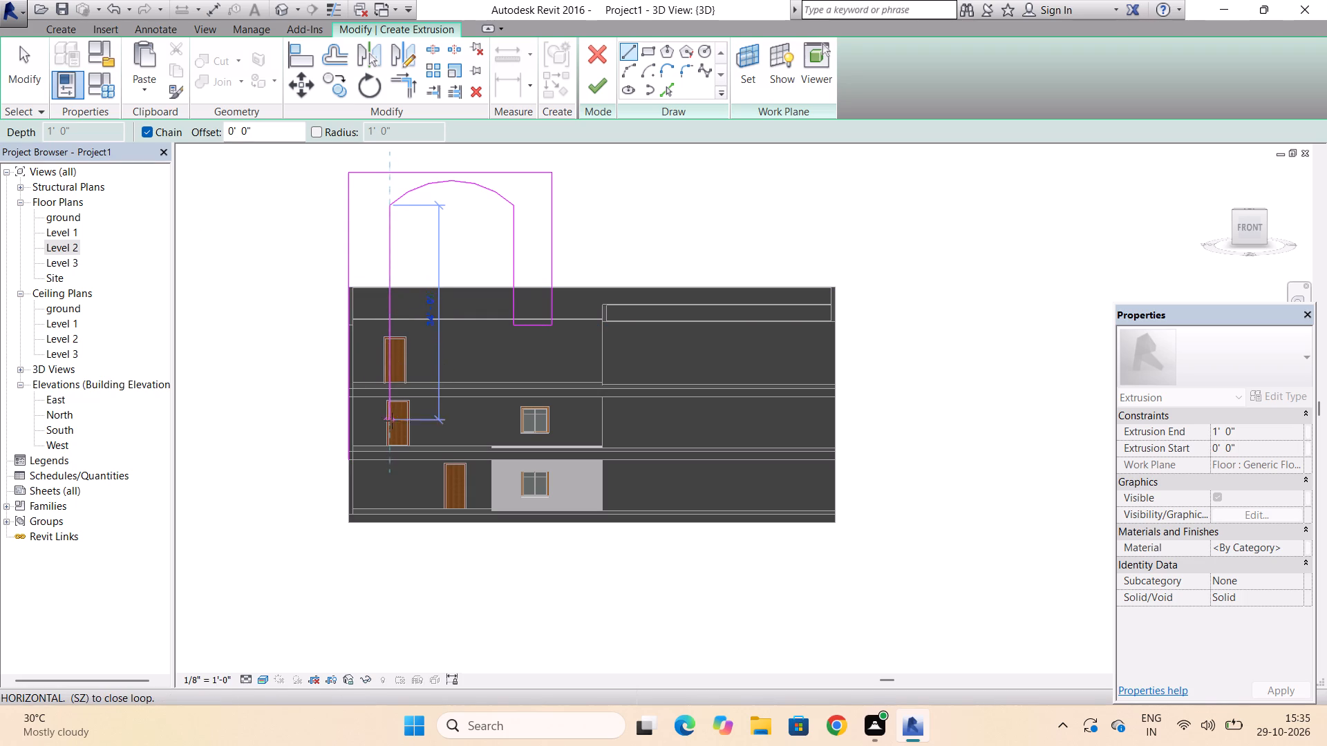
scroll(375, 457, "up", 7)
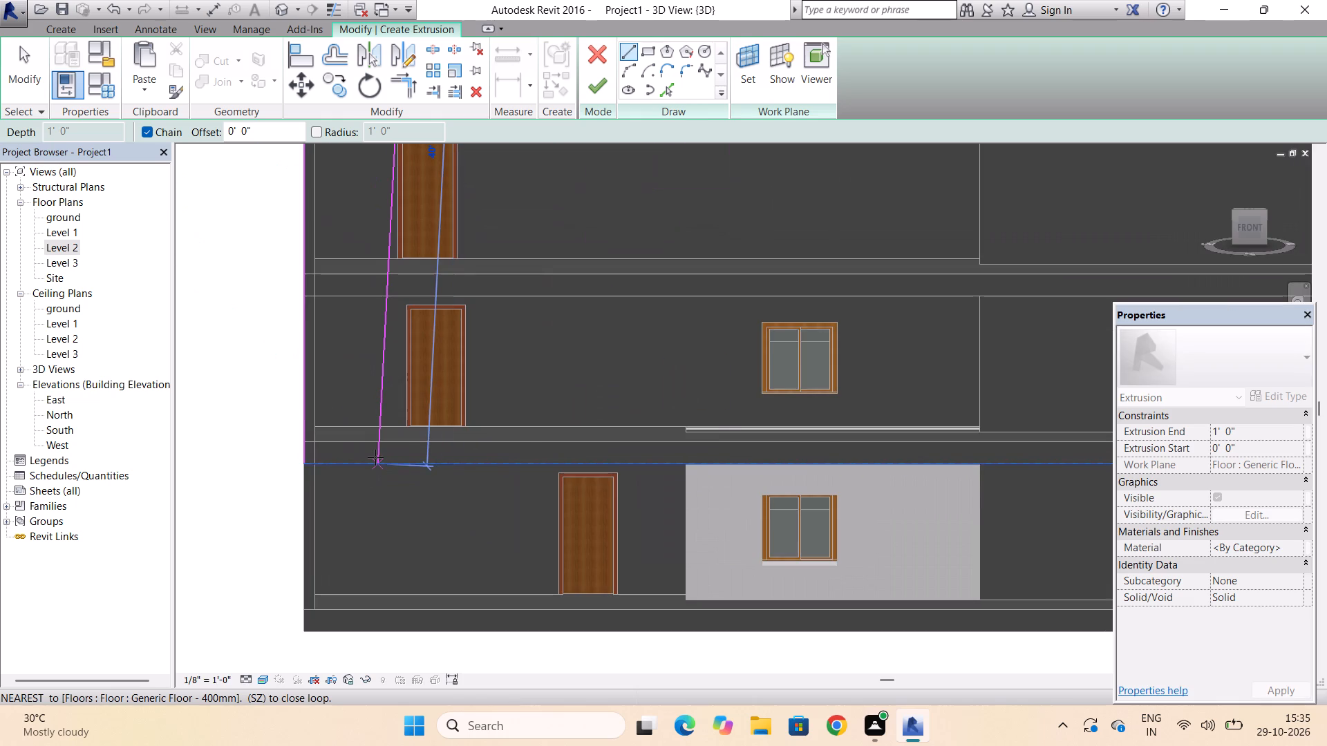
scroll(375, 457, "up", 5)
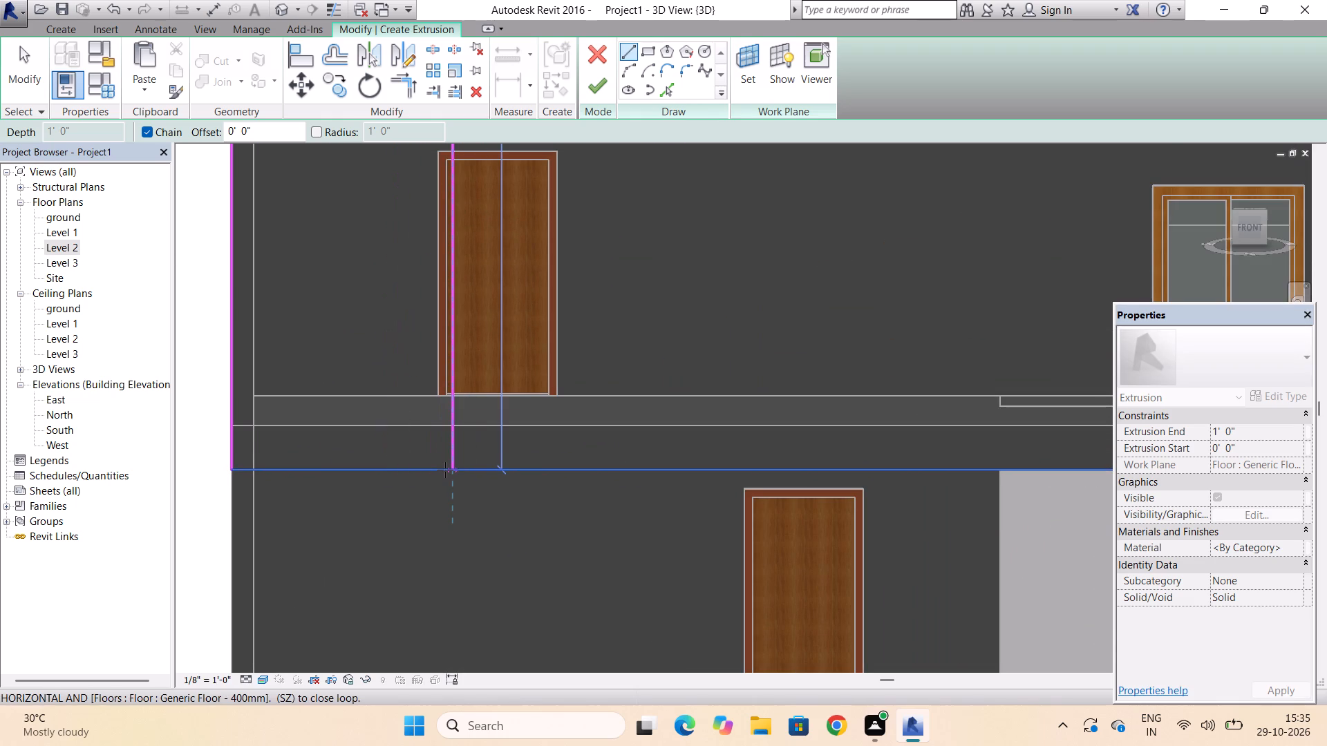
left_click(445, 470)
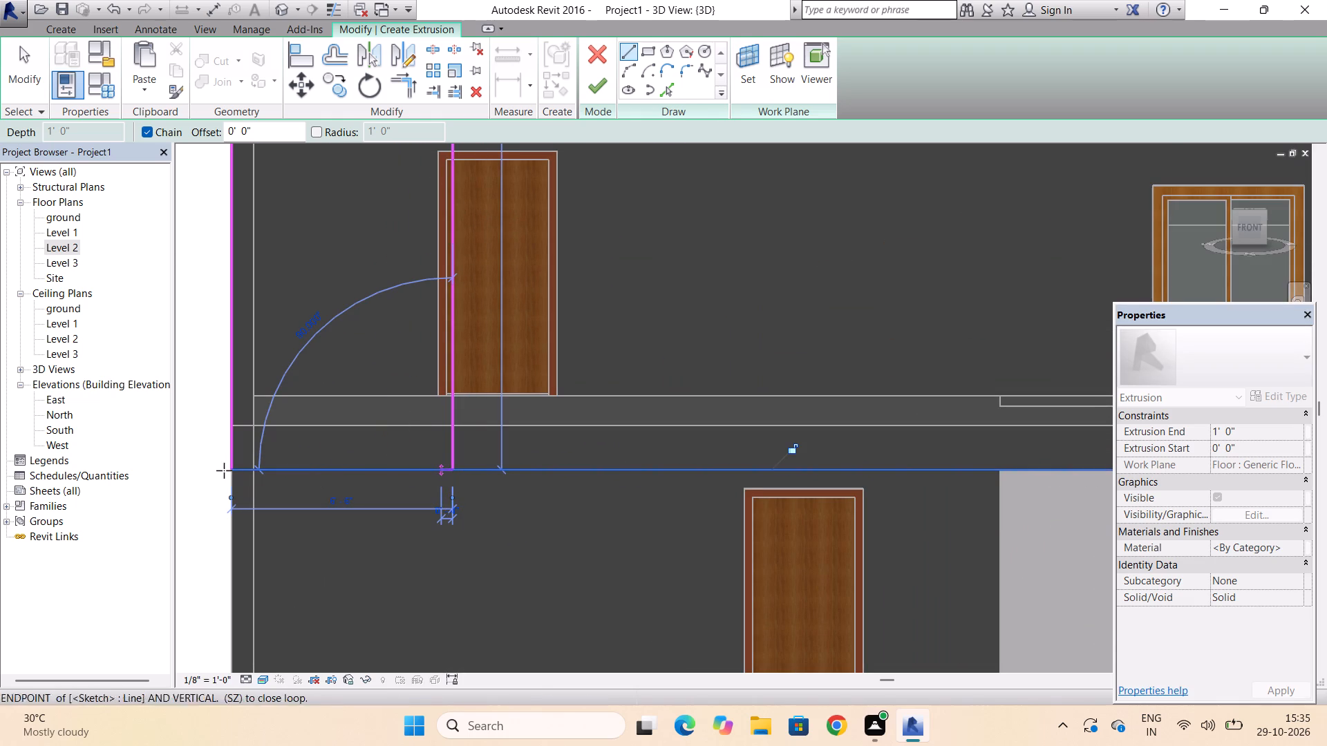
left_click(231, 470)
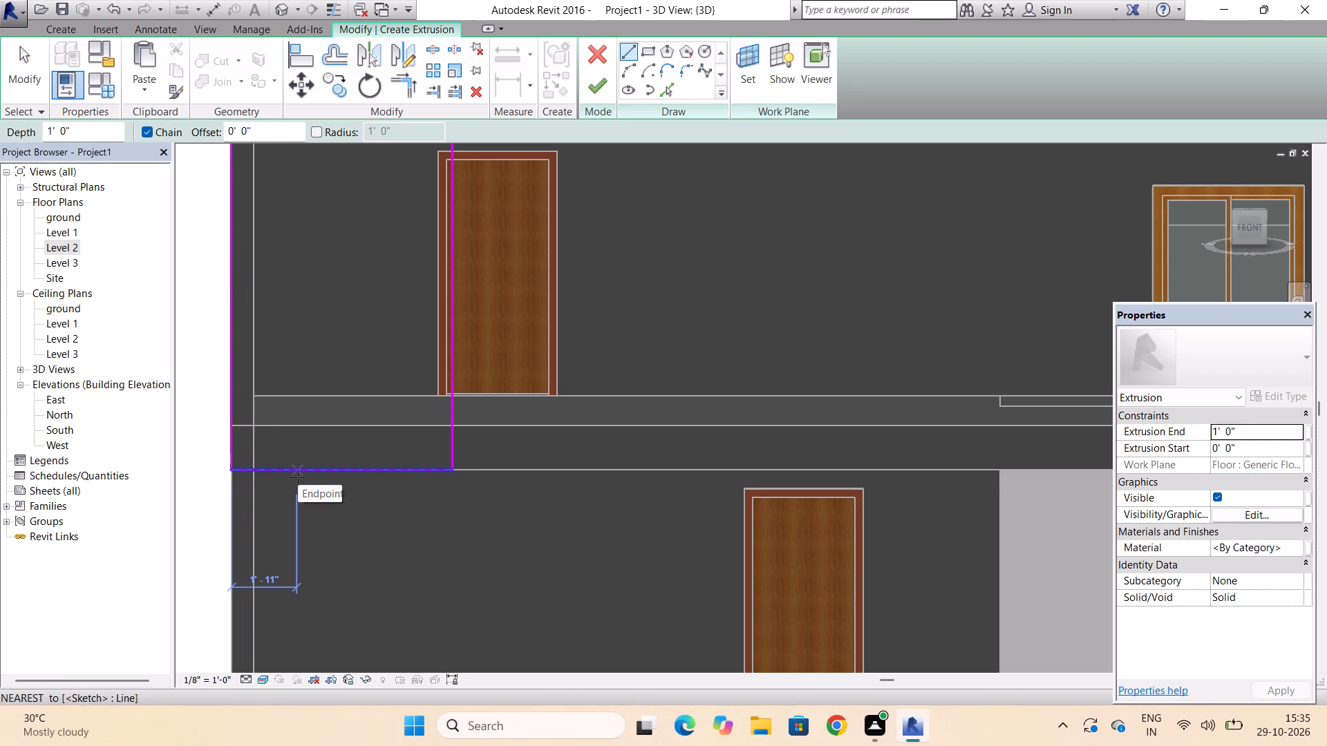
scroll(298, 490, "down", 10)
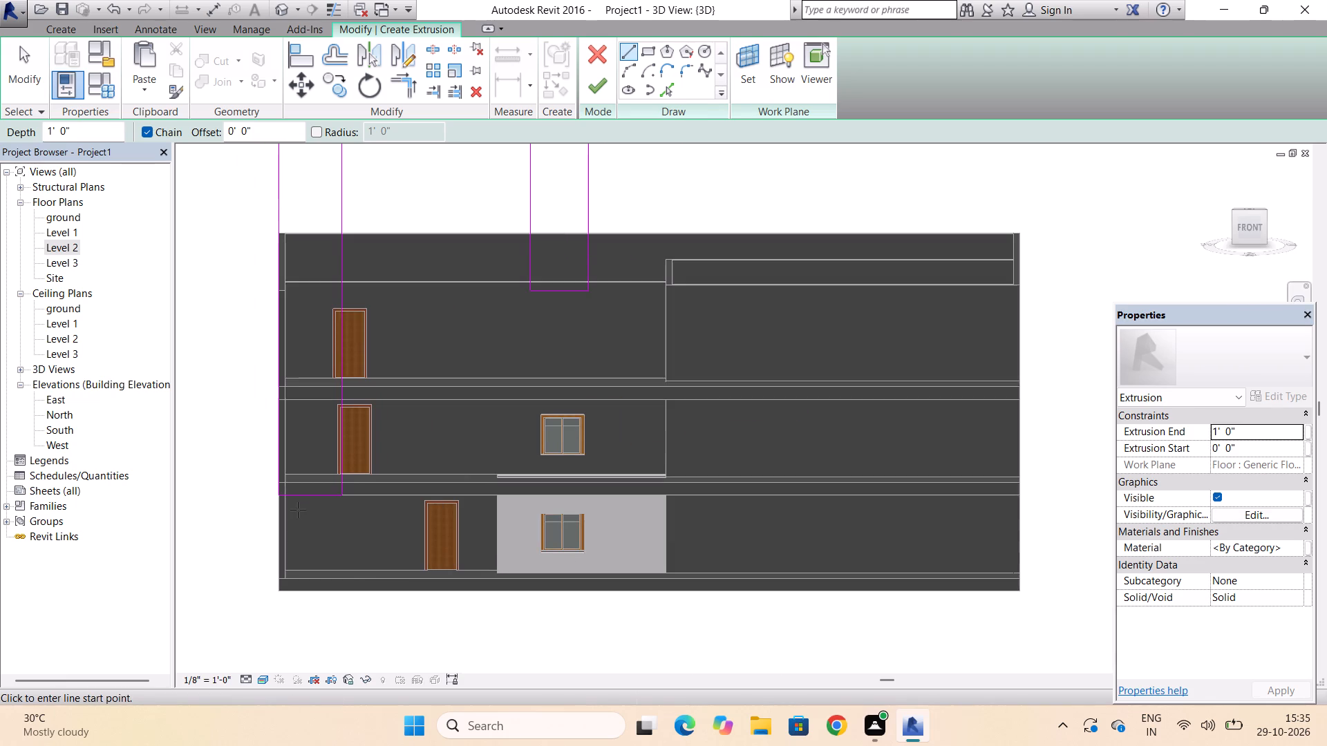
key("Escape")
key("Escape")
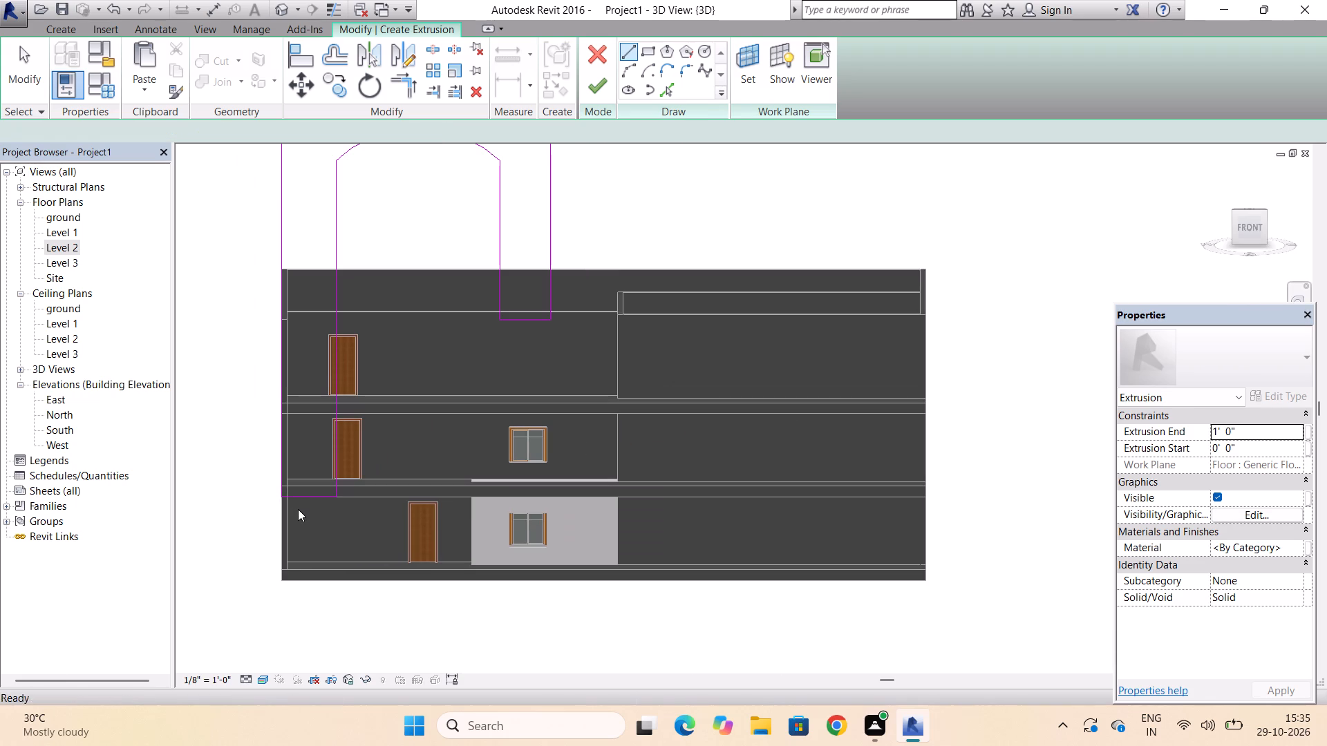
key("Escape")
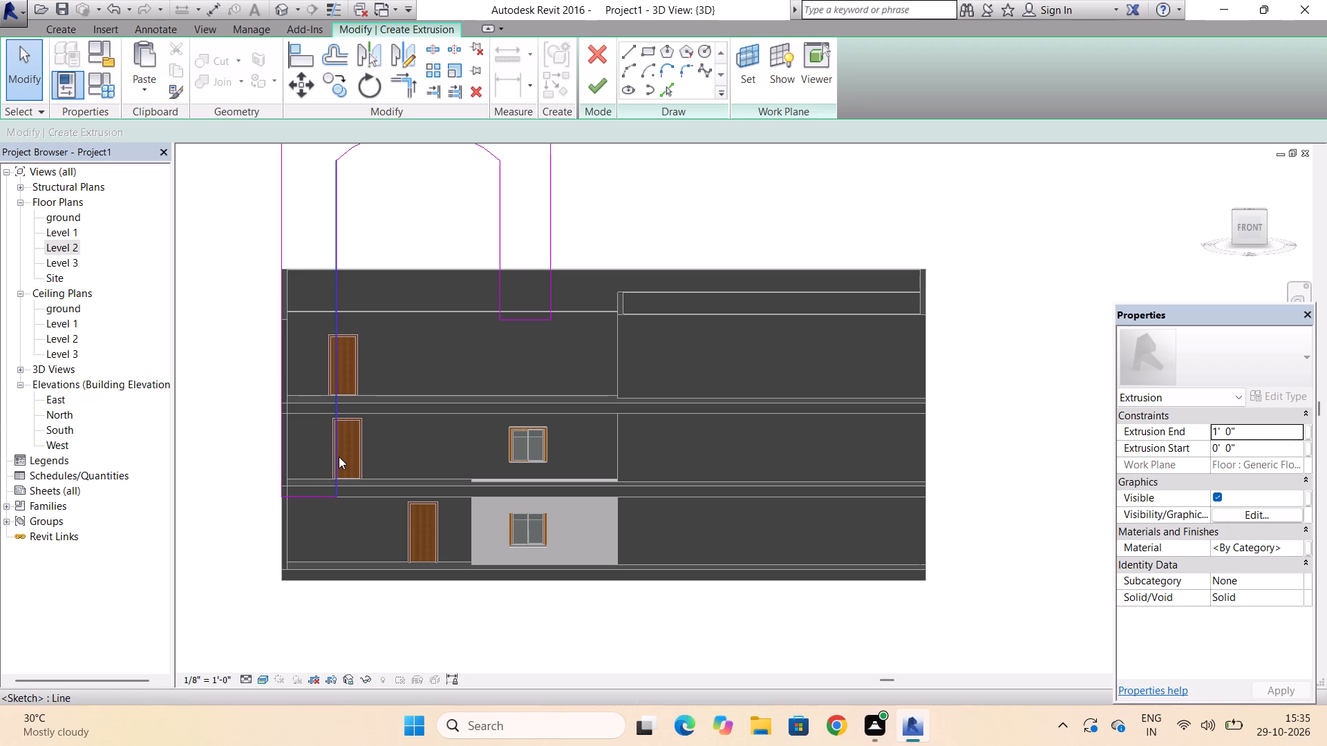
Shorten the left leg's inner vertical line to 29' by raising its lower end to the slab between the middle and top storeys.
left_click(334, 444)
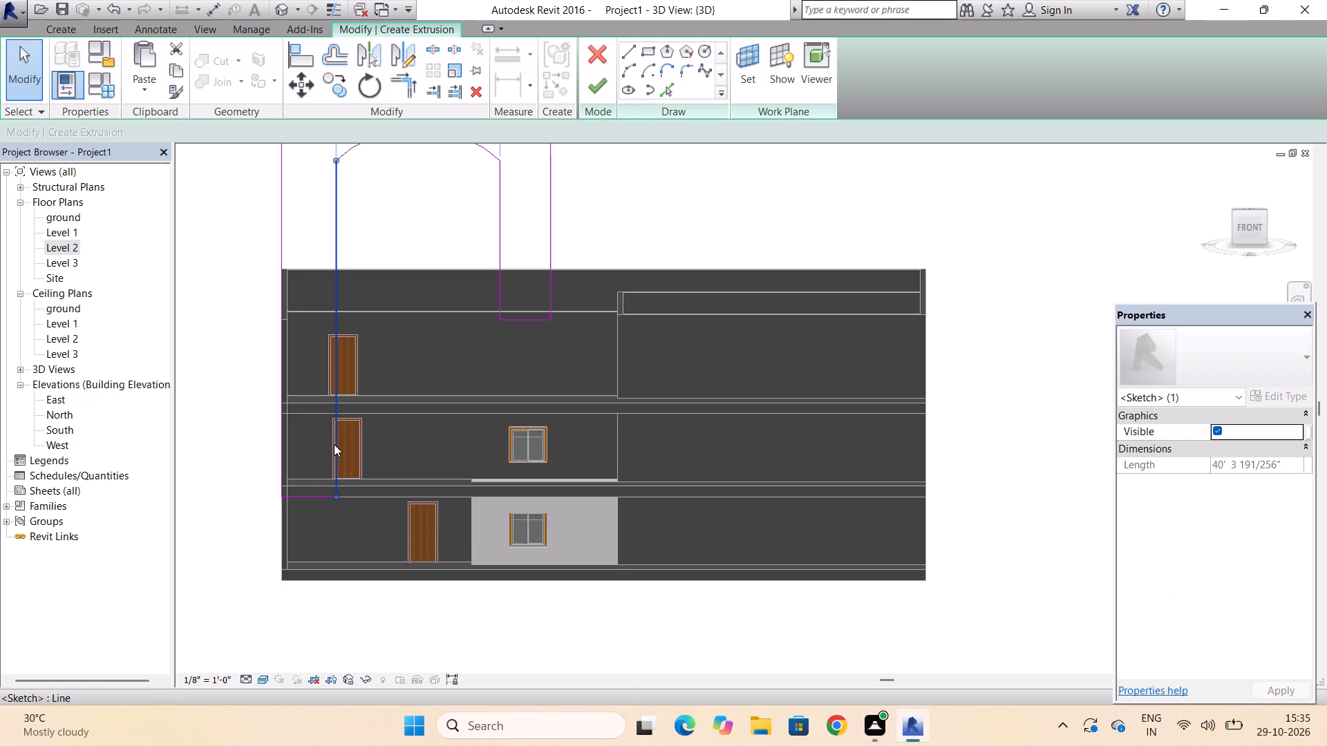
left_click_drag(335, 494, 332, 413)
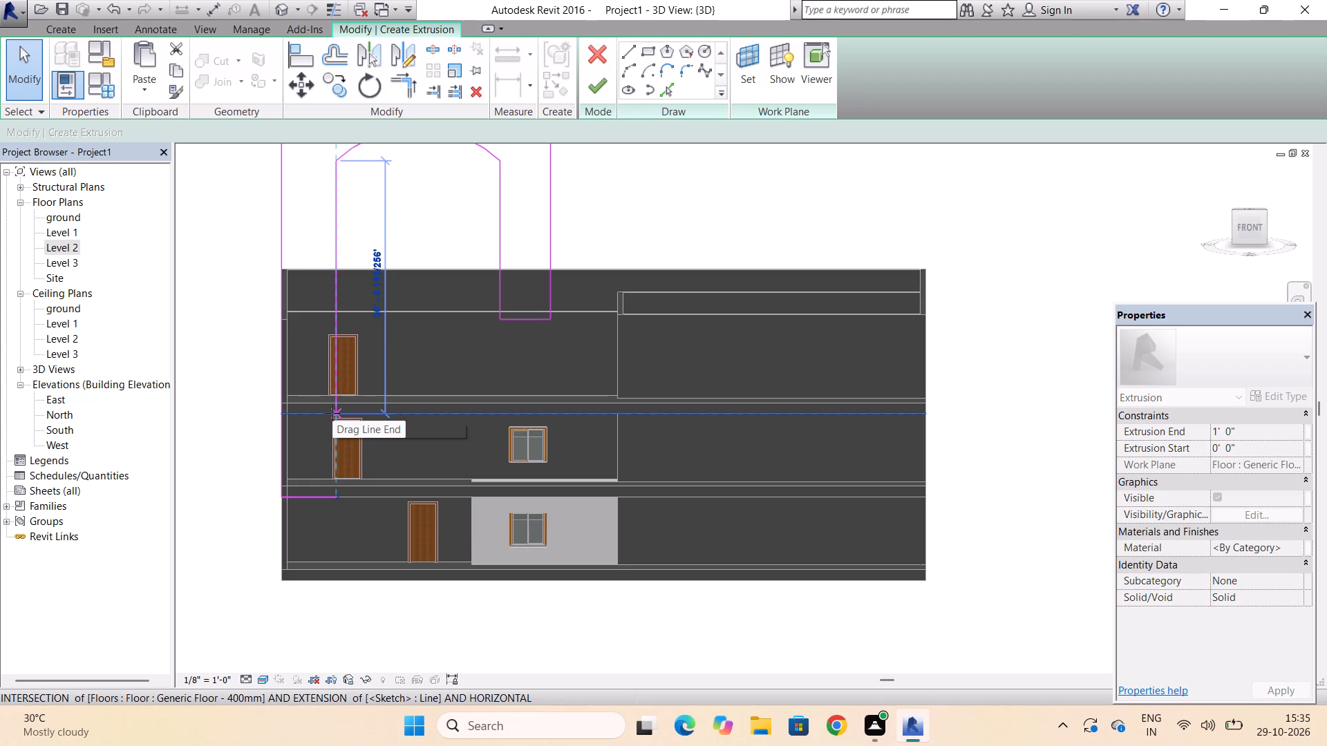
left_click_drag(332, 413, 332, 407)
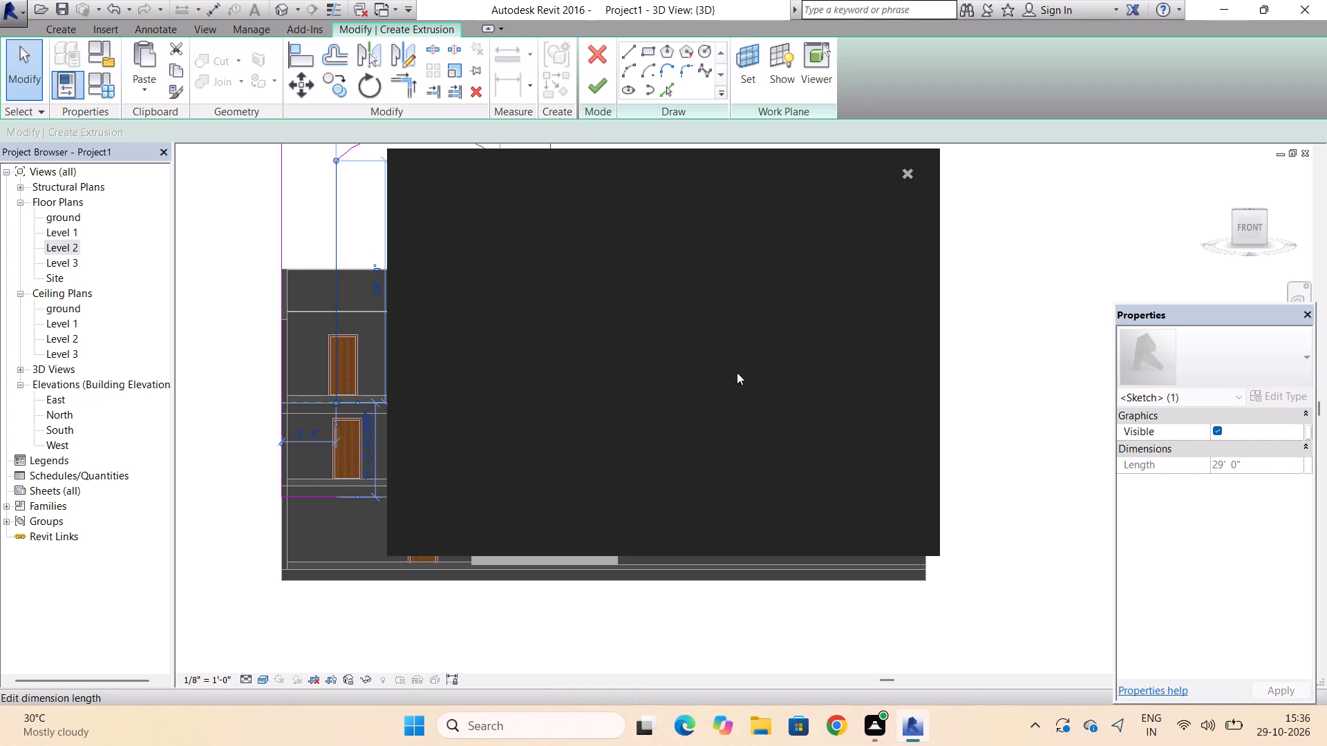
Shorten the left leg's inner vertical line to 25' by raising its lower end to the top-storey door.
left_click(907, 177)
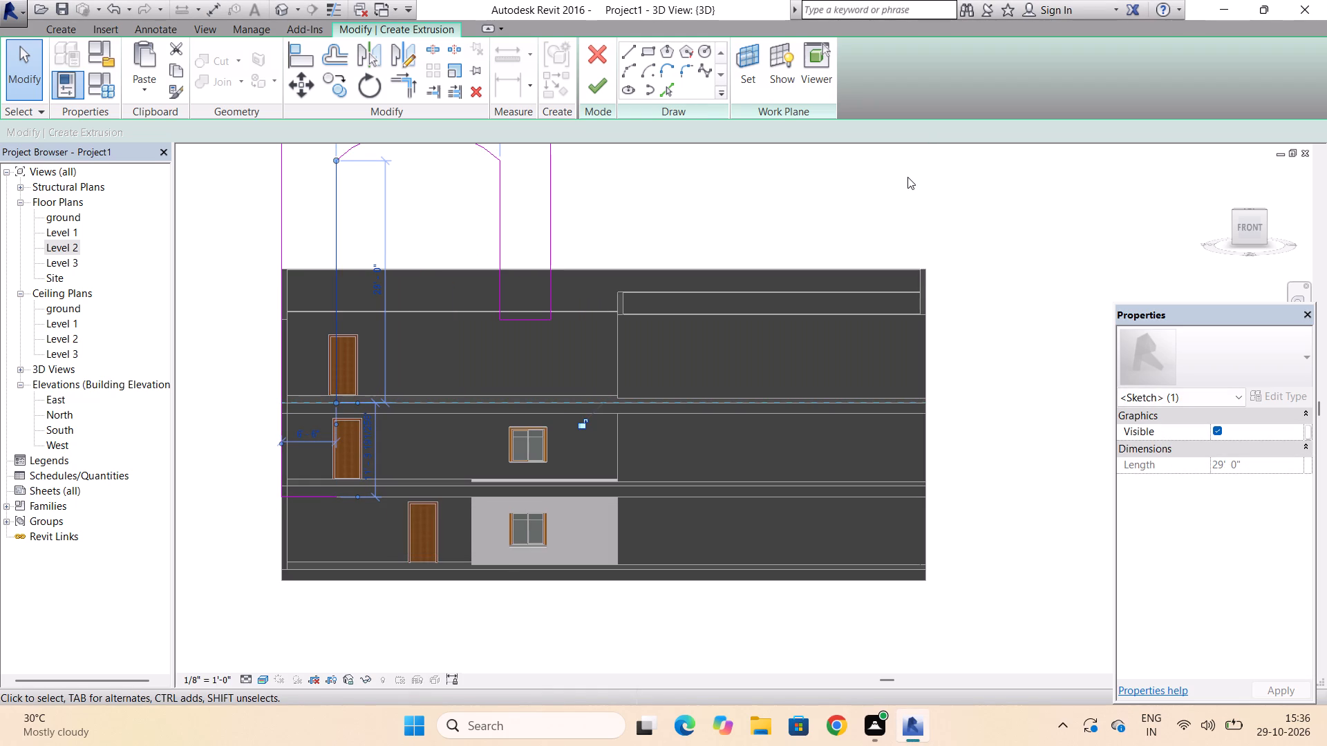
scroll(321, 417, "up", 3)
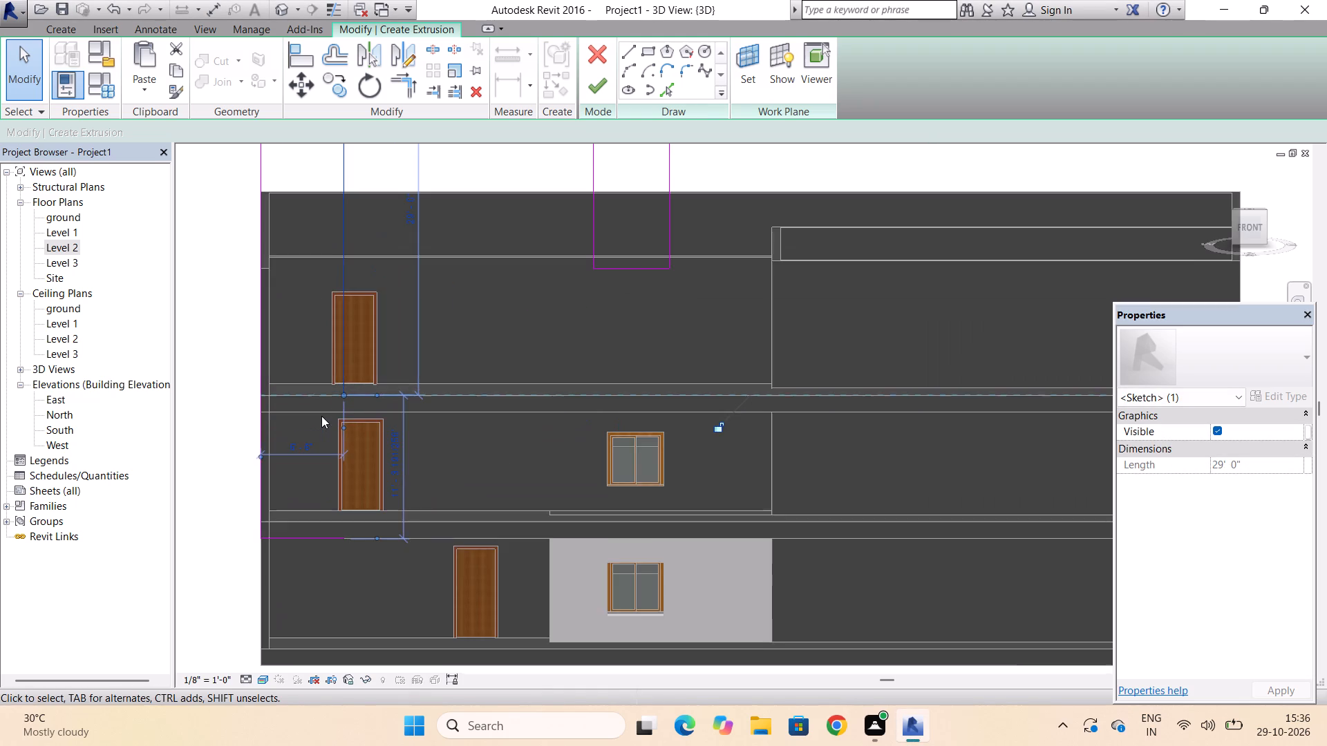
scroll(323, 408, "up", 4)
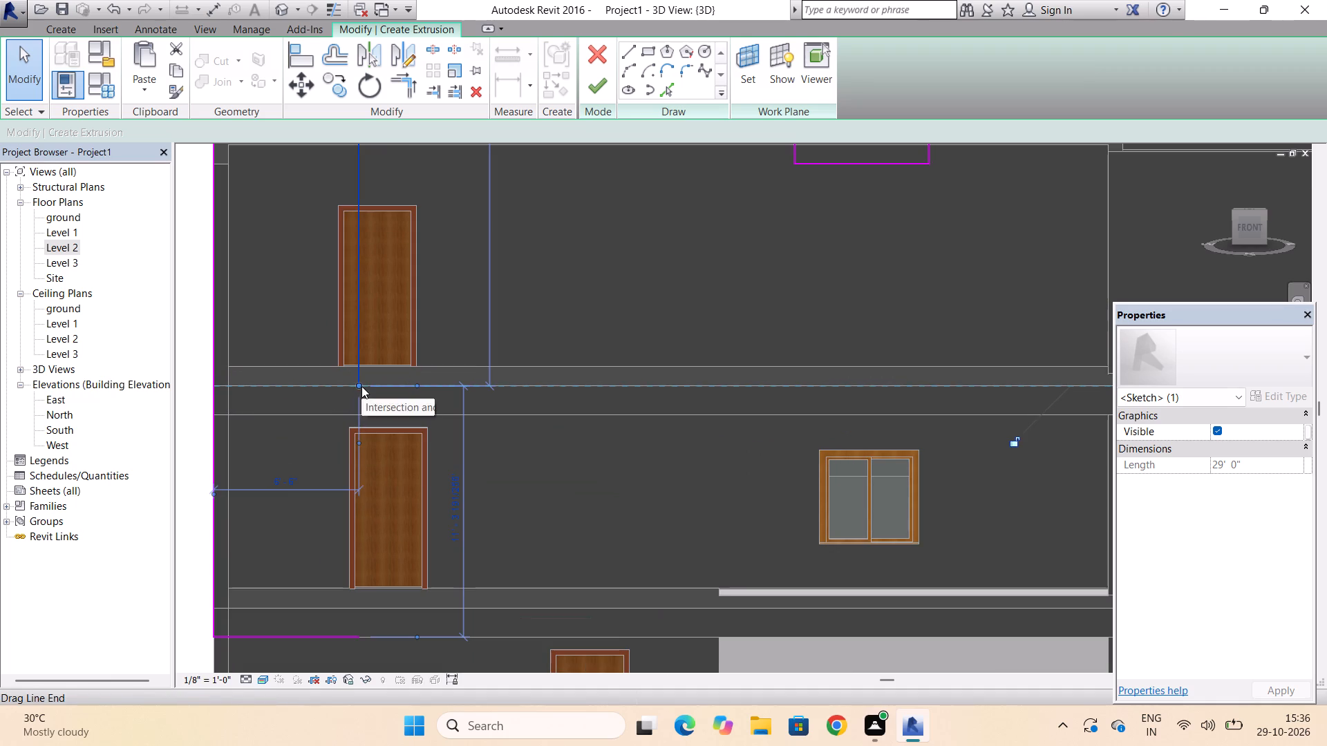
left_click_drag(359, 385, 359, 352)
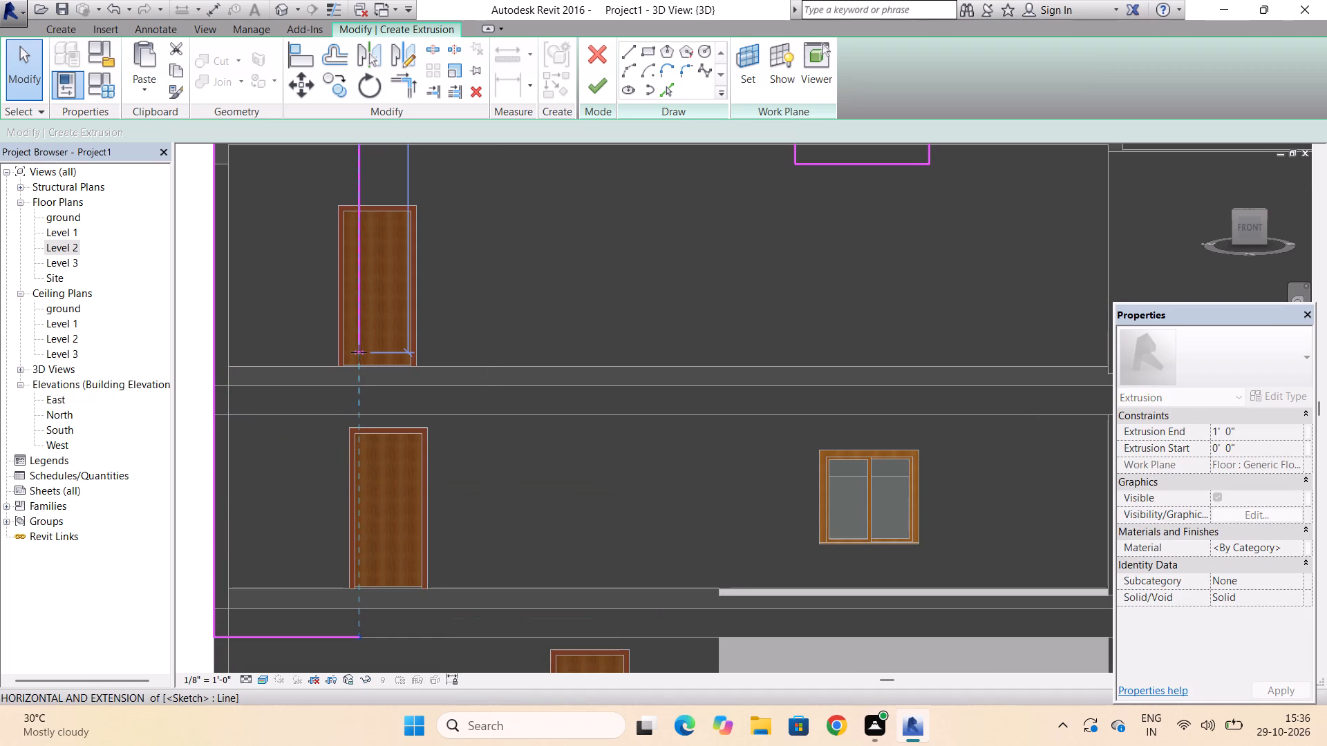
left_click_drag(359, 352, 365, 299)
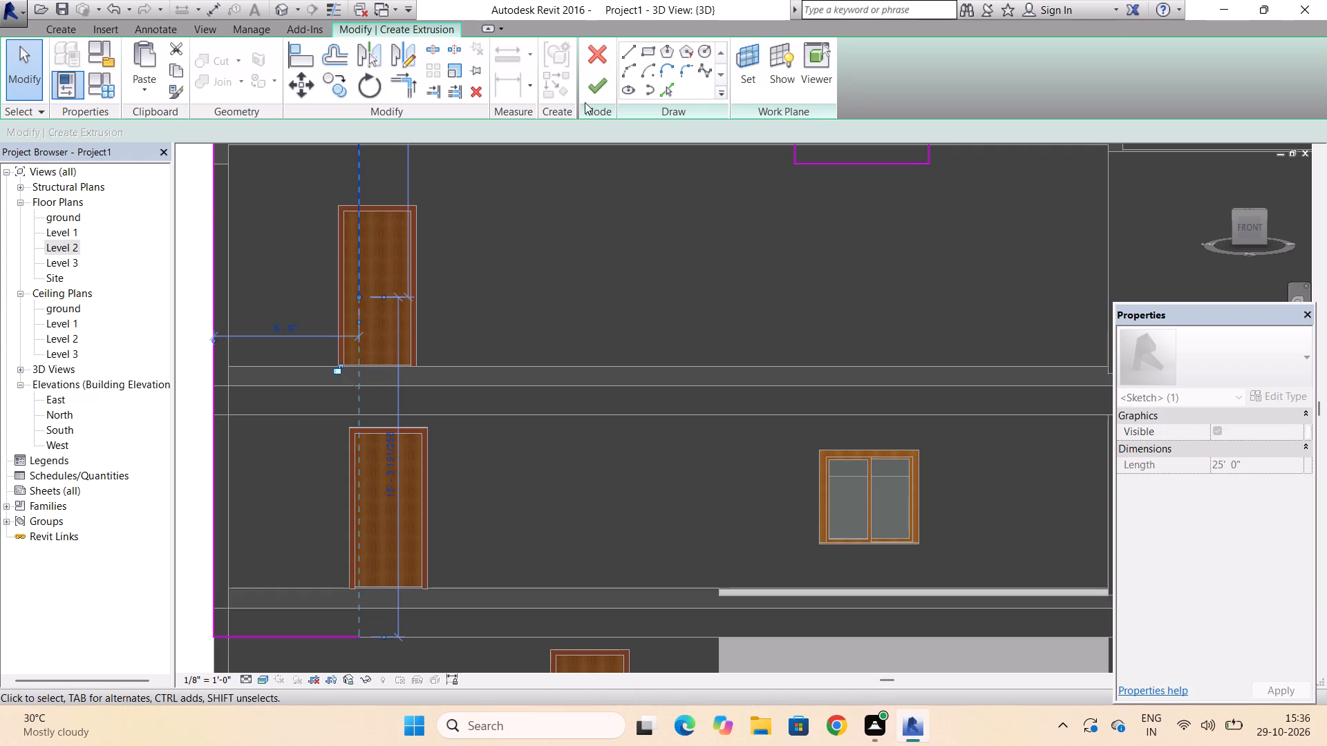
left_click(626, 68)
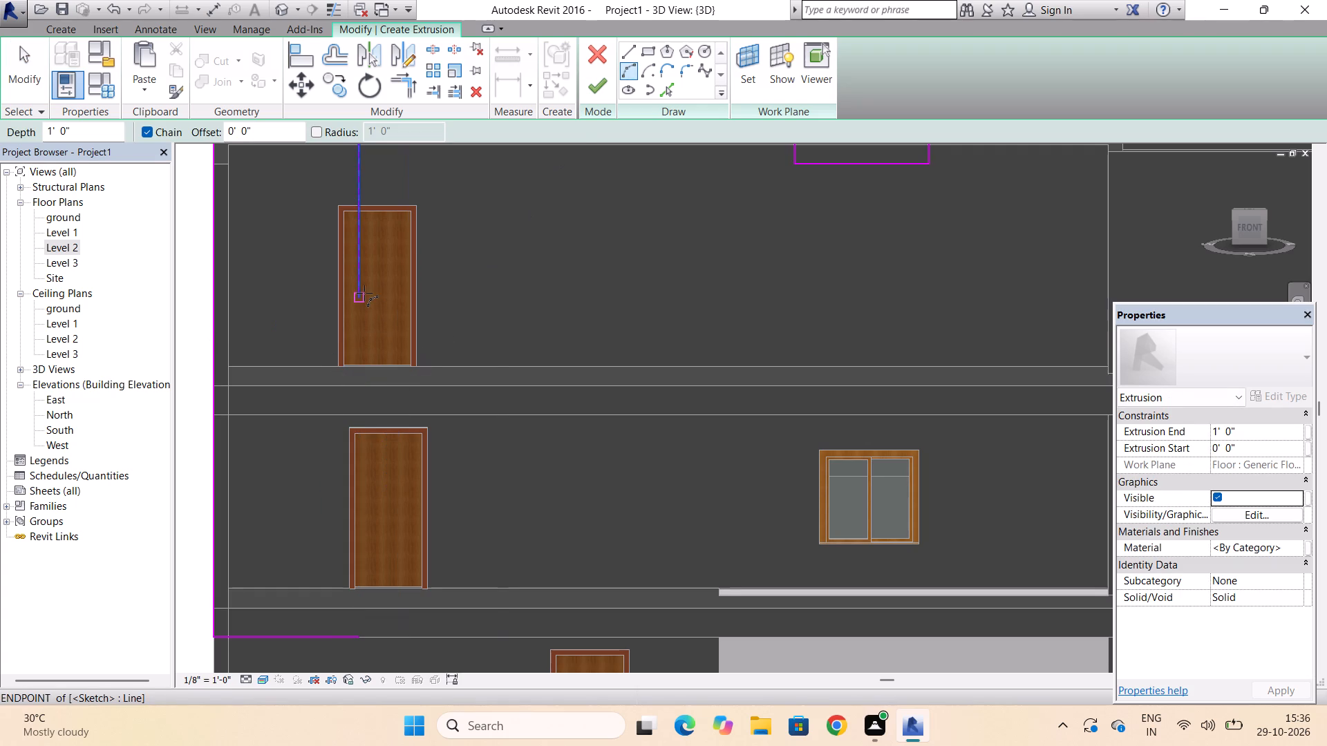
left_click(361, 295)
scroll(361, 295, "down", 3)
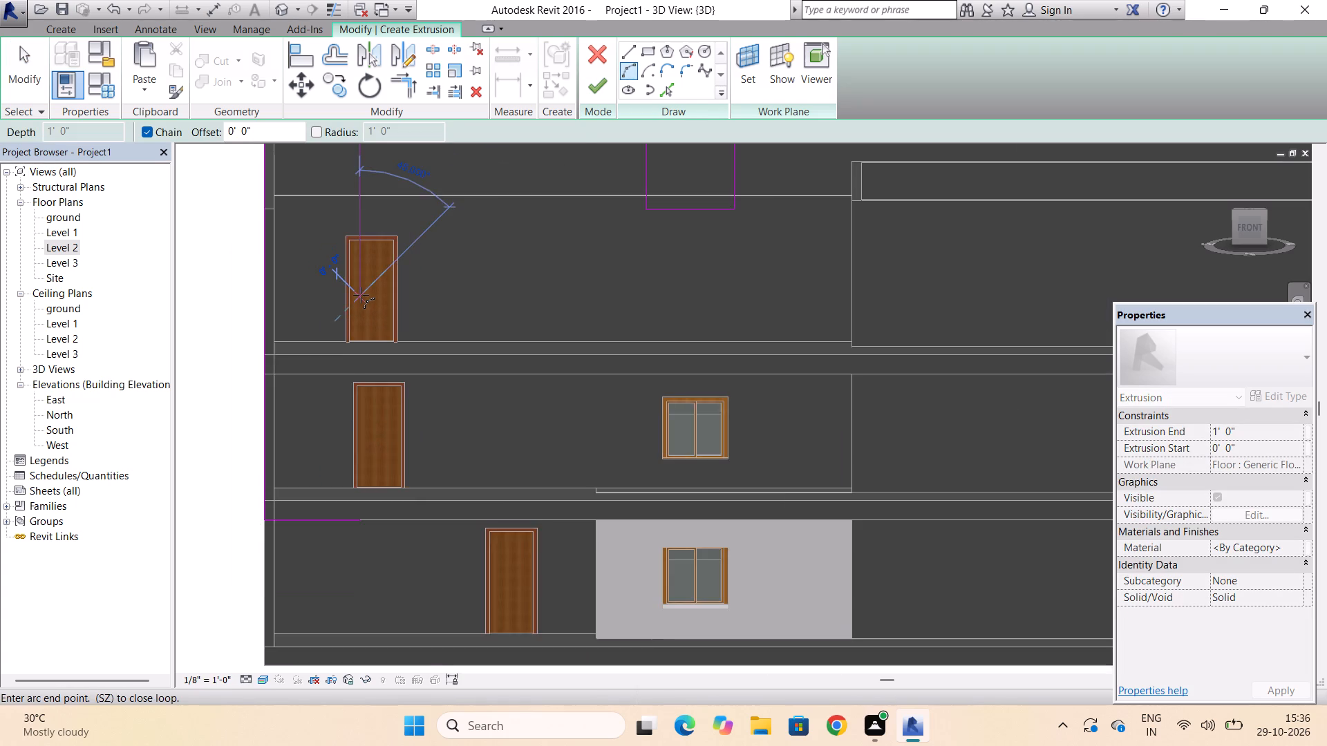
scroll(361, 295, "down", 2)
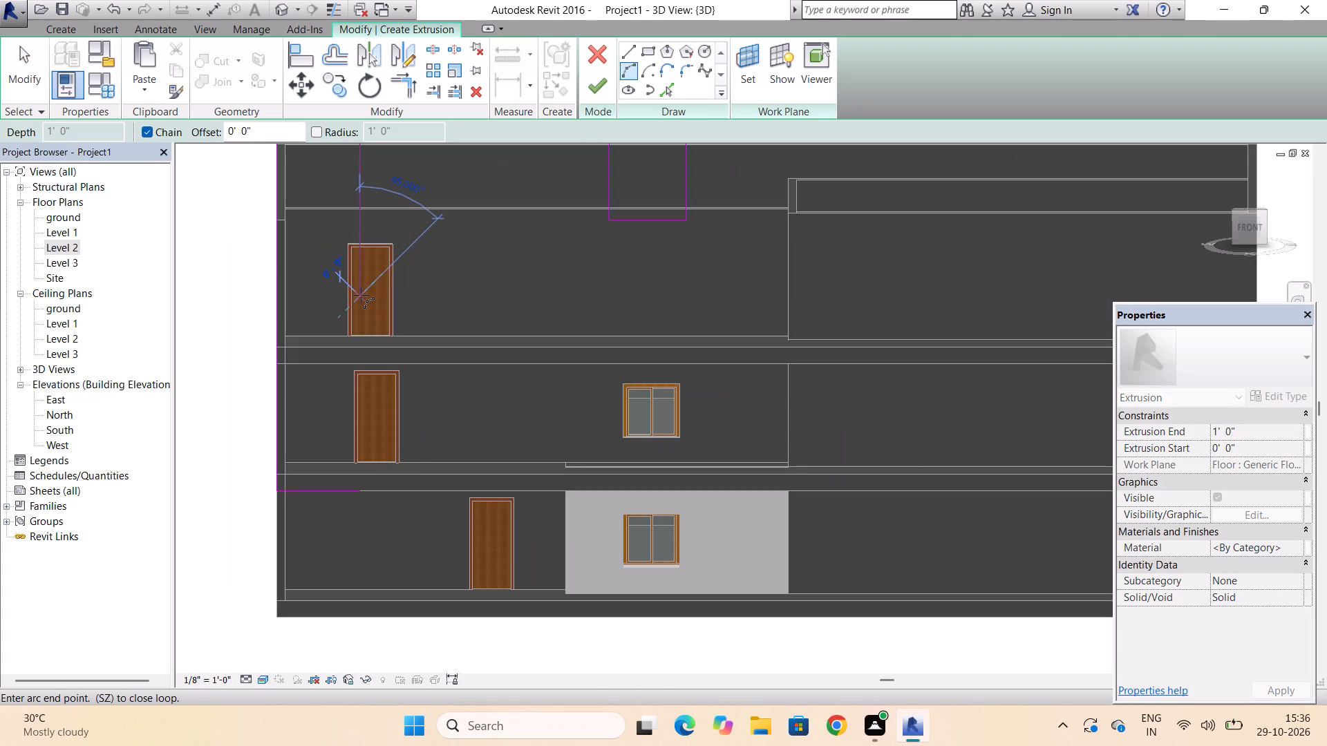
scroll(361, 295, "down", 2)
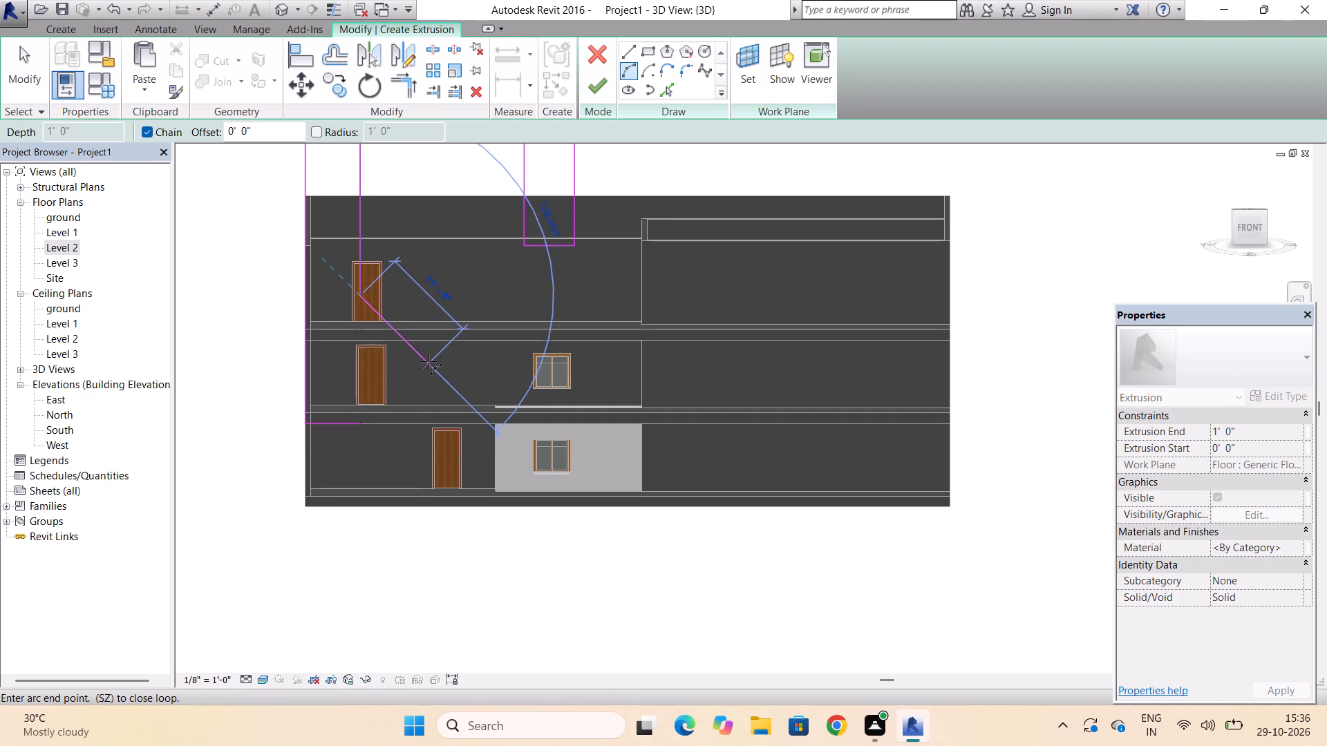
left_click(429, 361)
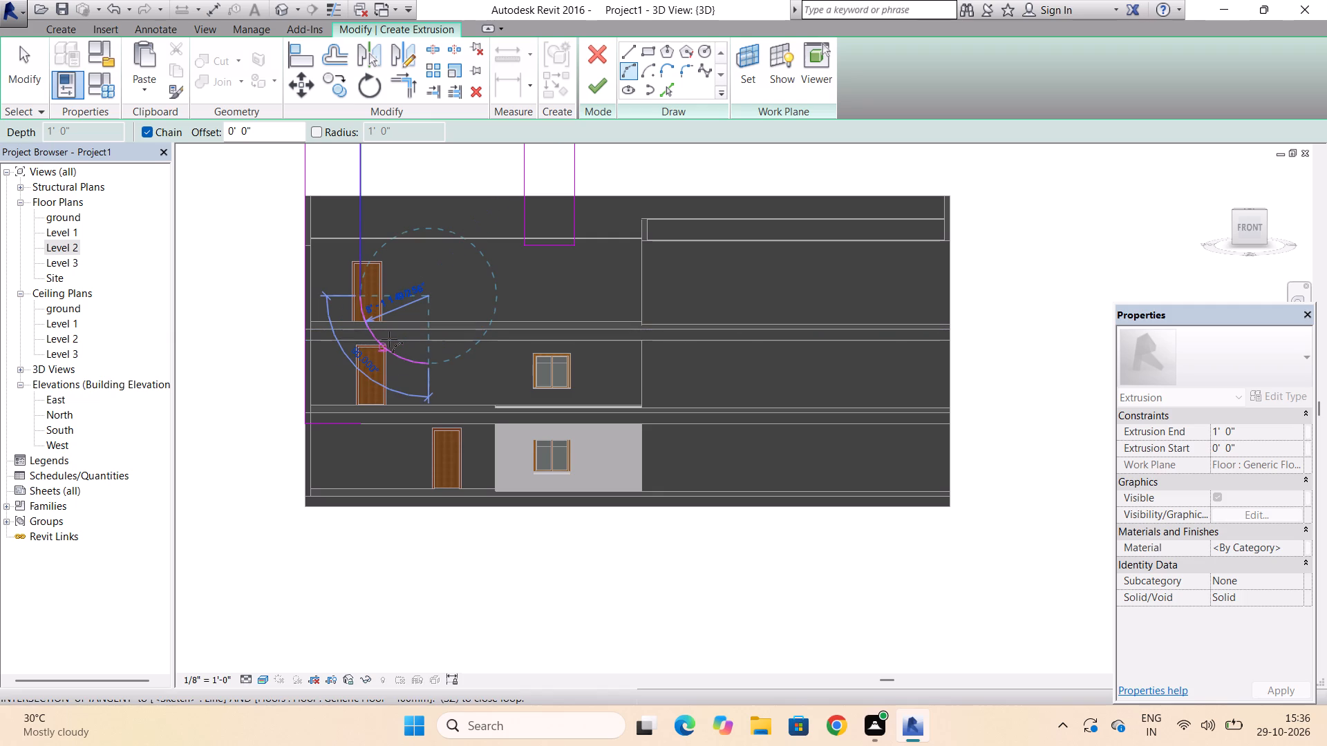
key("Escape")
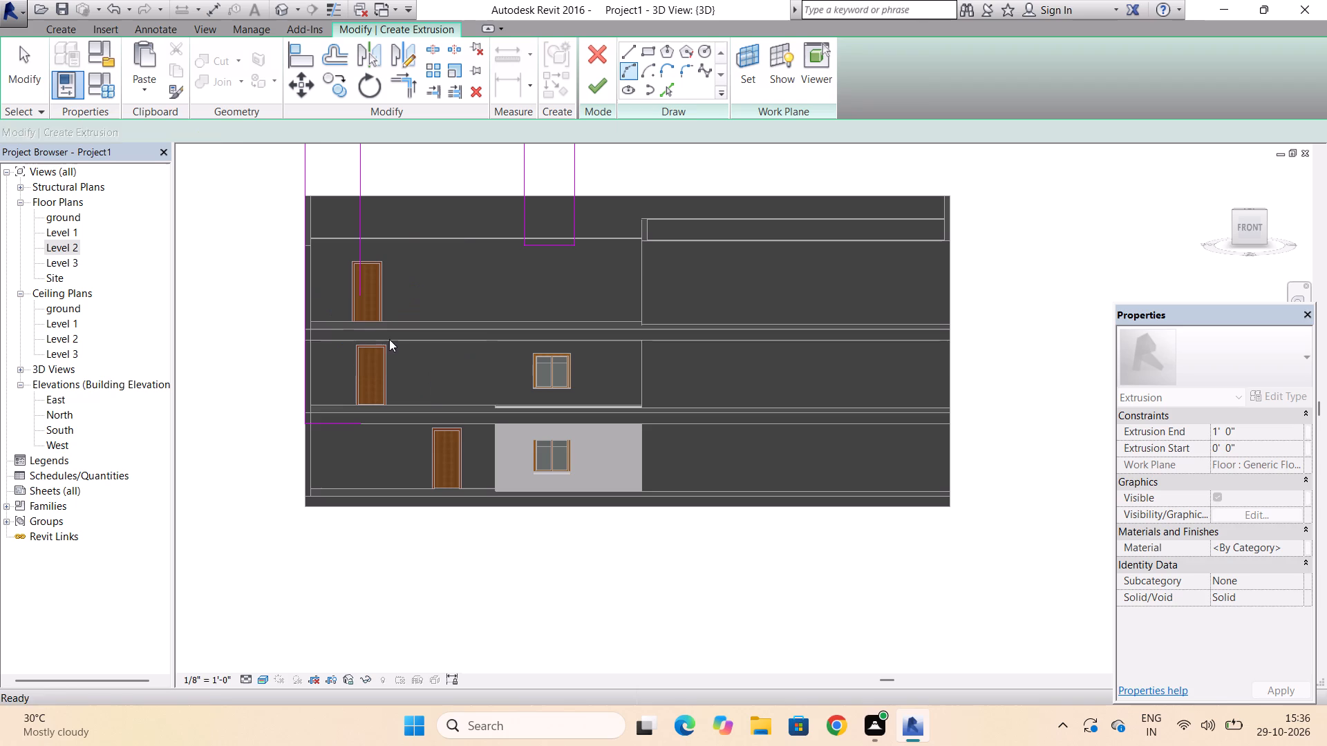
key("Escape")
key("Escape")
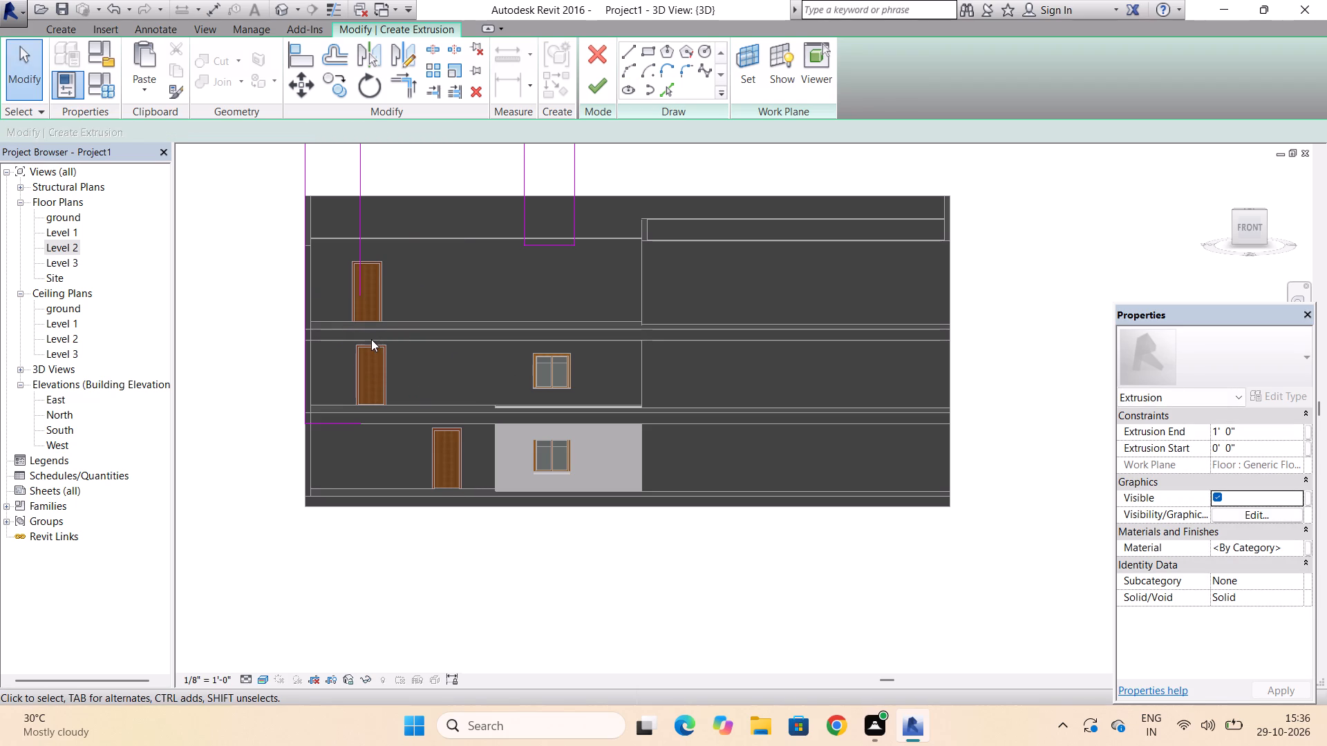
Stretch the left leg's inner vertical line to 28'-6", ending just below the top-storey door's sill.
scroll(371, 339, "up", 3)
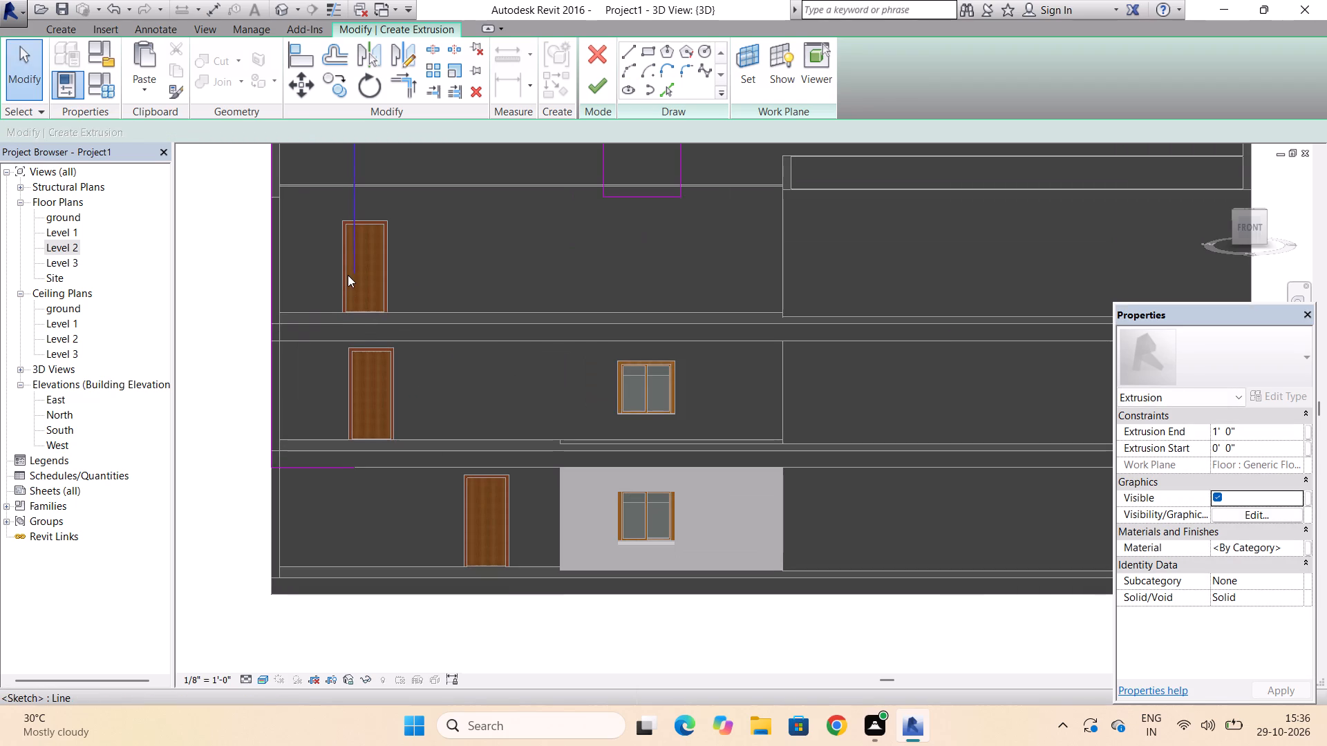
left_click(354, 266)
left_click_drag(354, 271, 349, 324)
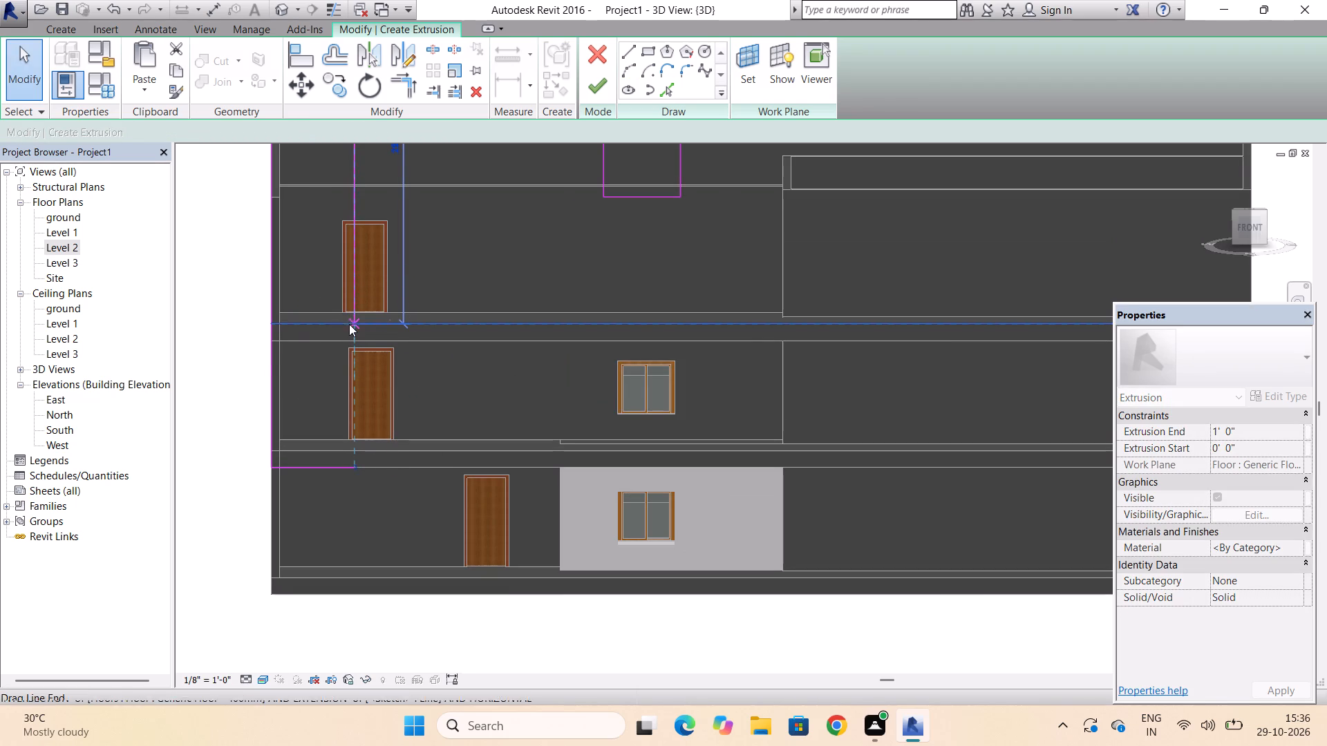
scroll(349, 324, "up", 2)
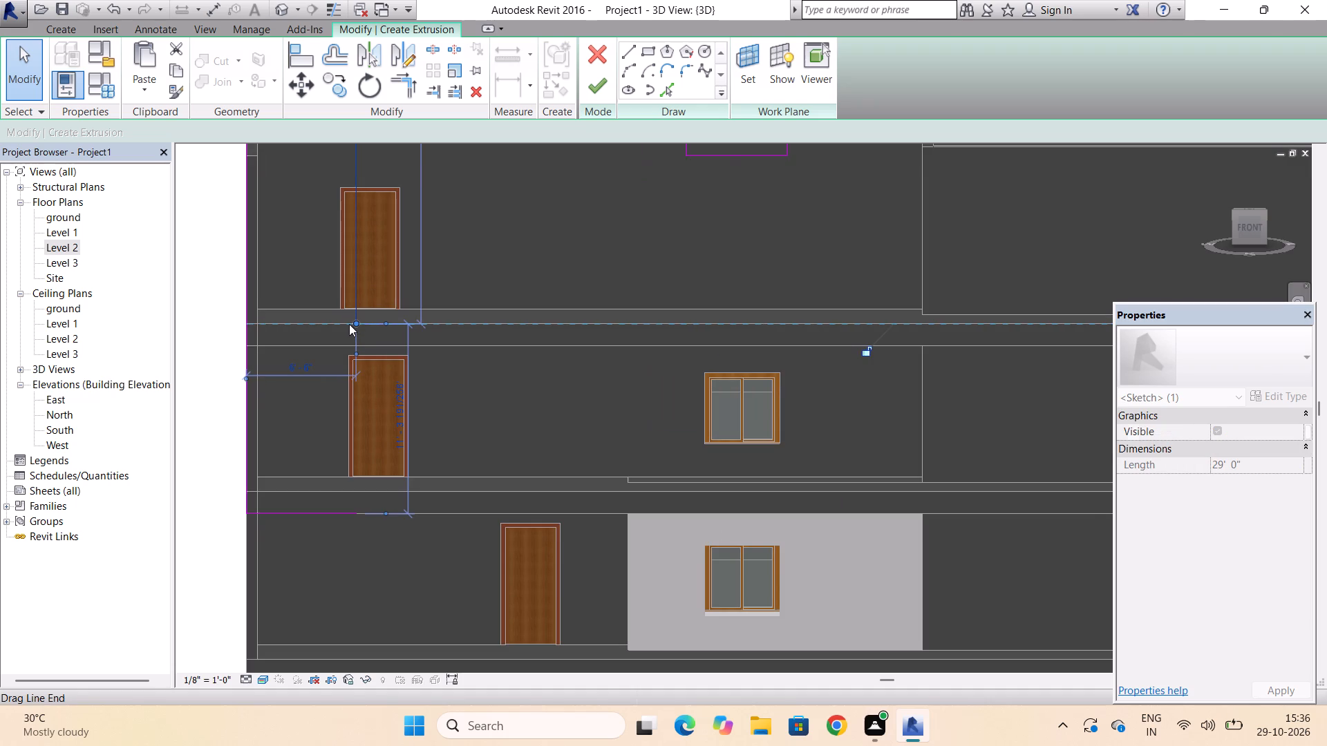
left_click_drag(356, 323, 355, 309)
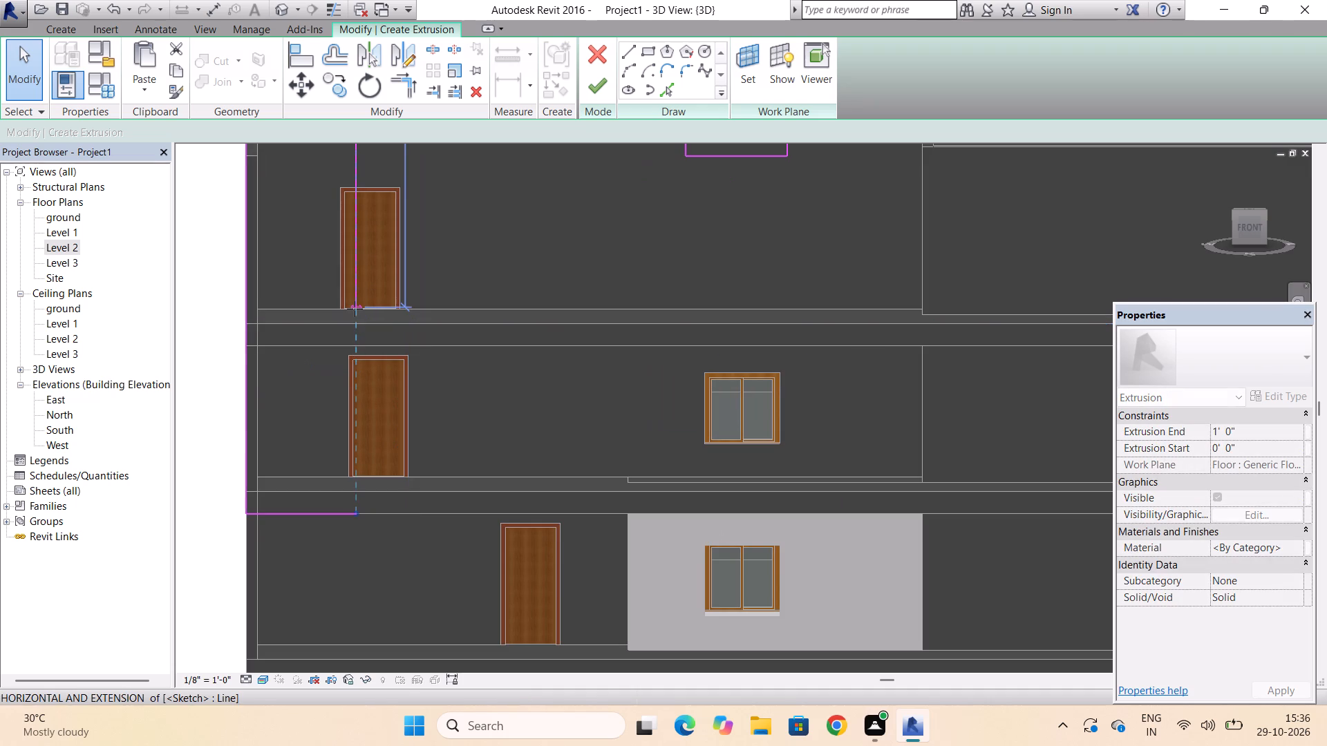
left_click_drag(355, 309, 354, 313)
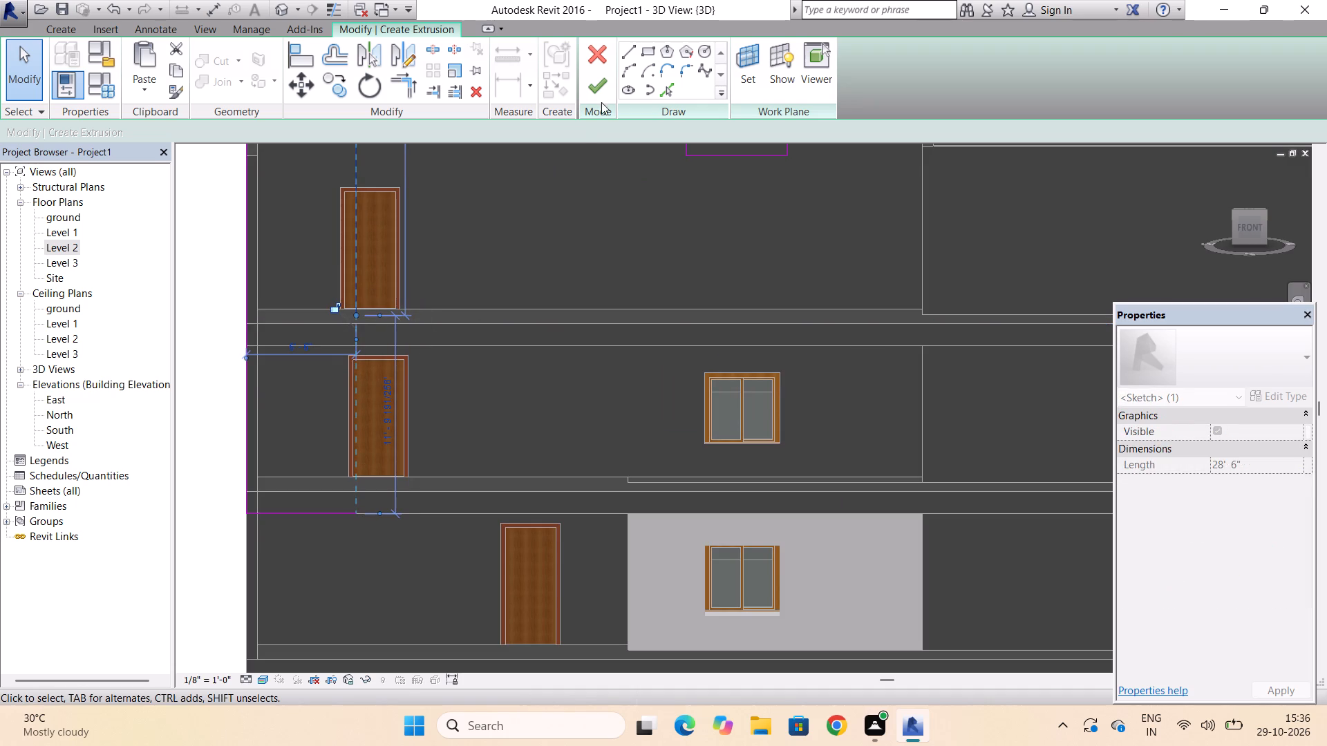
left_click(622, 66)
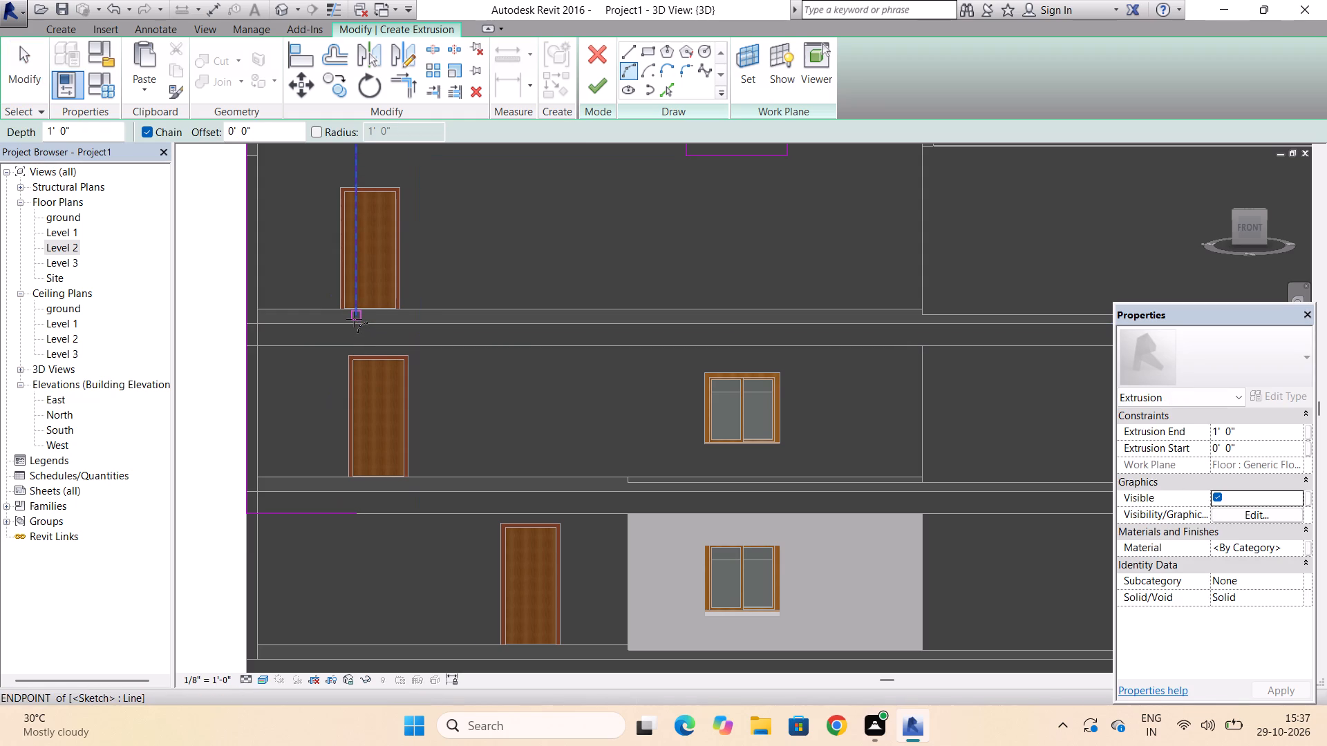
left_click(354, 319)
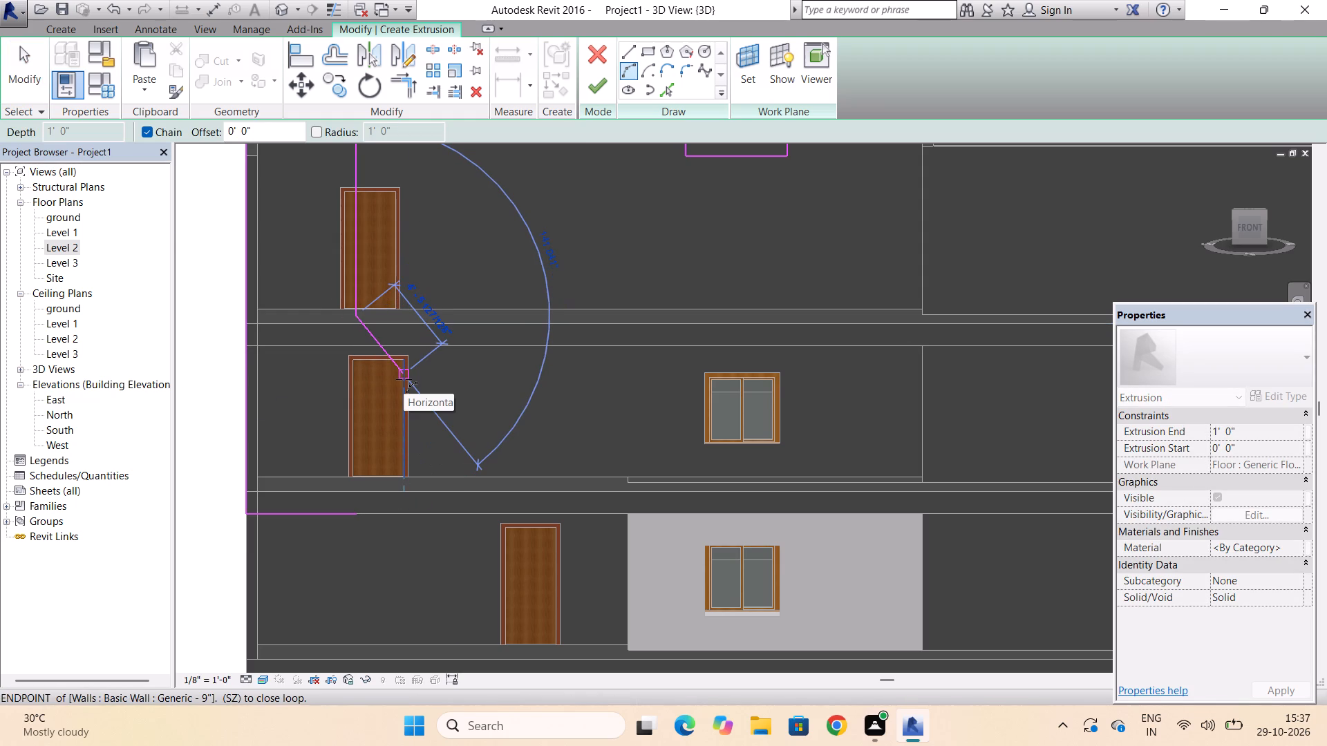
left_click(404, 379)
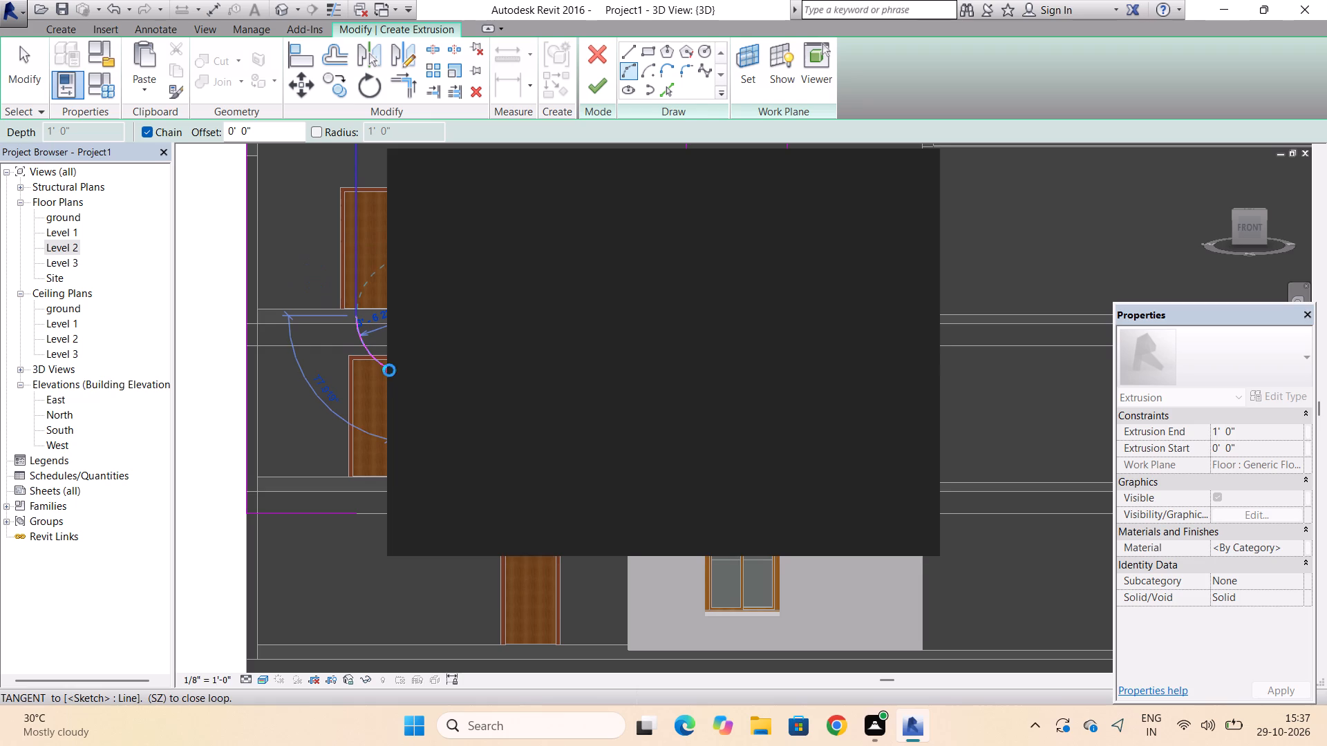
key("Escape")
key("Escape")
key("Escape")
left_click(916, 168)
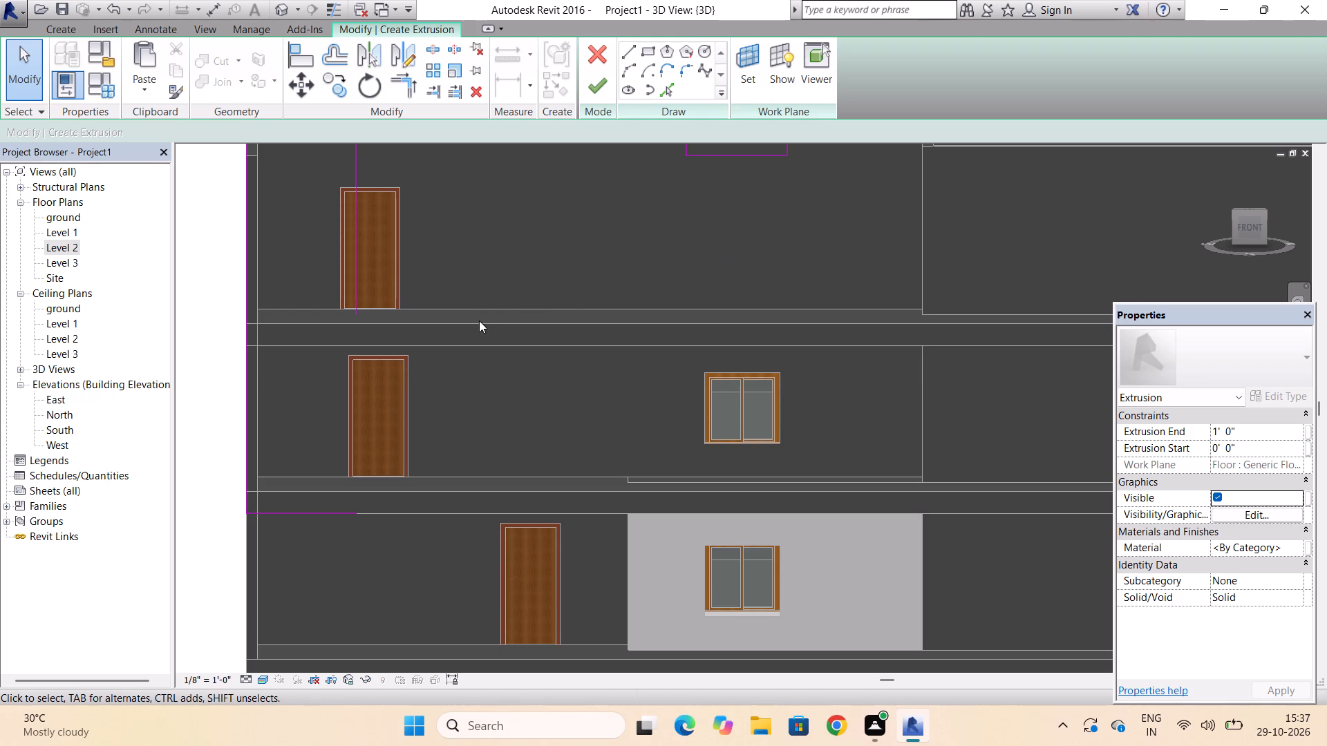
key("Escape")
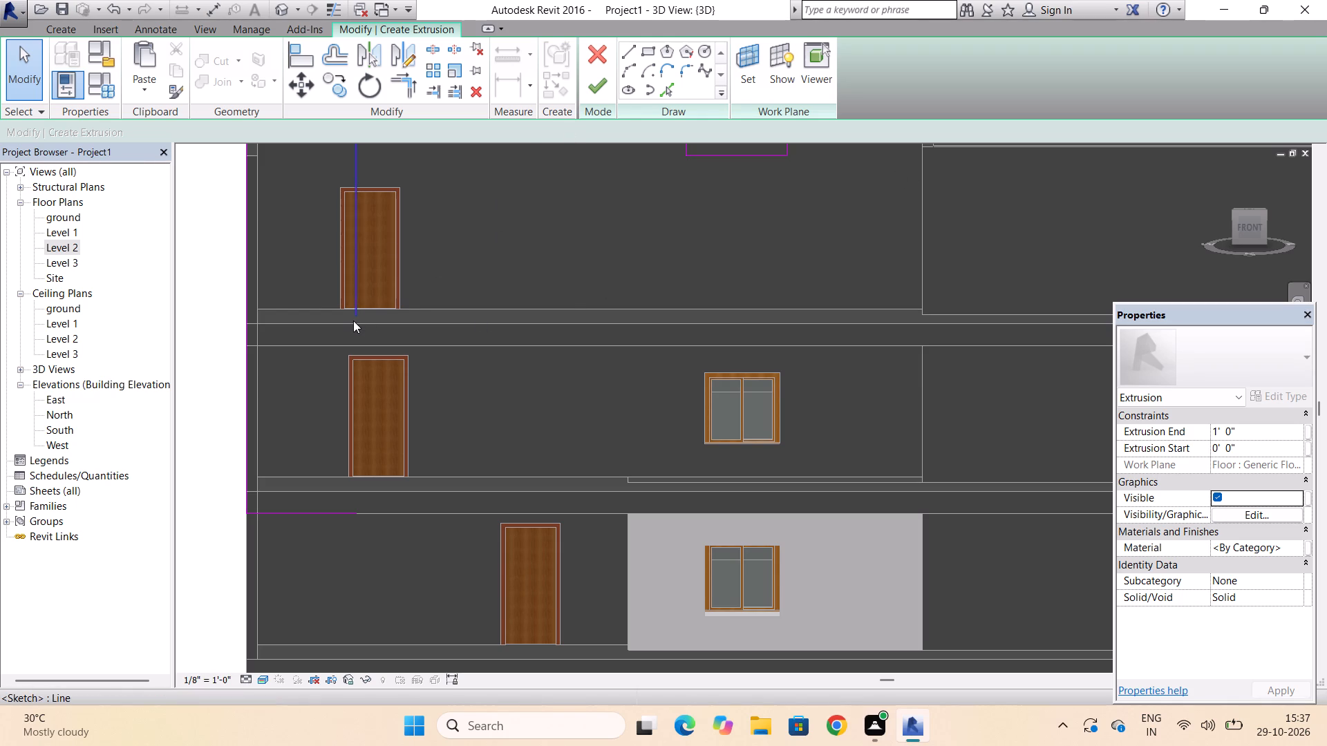
Shorten the left leg's inner vertical line to 26' by raising its lower end within the top-storey door.
left_click(353, 310)
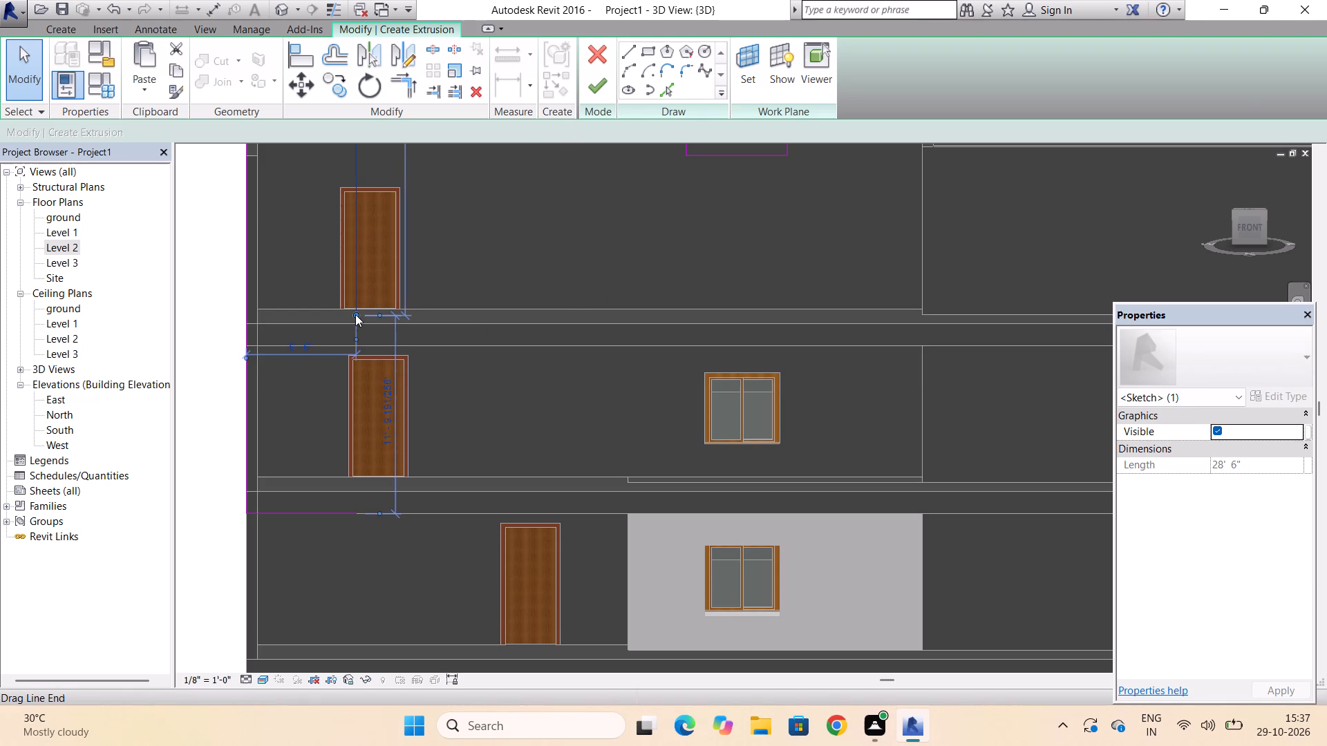
left_click_drag(355, 314, 357, 293)
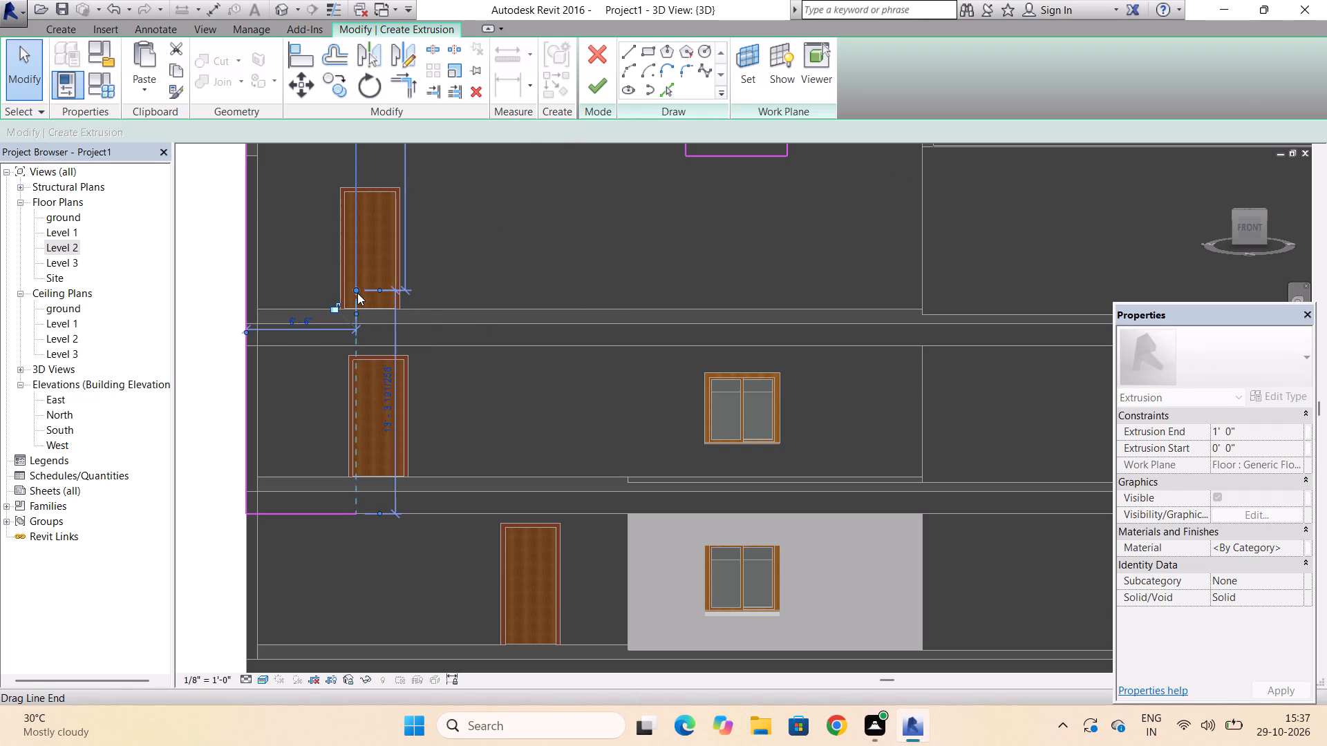
key("Escape")
key("Escape")
key("Escape")
key("Escape")
key("Escape")
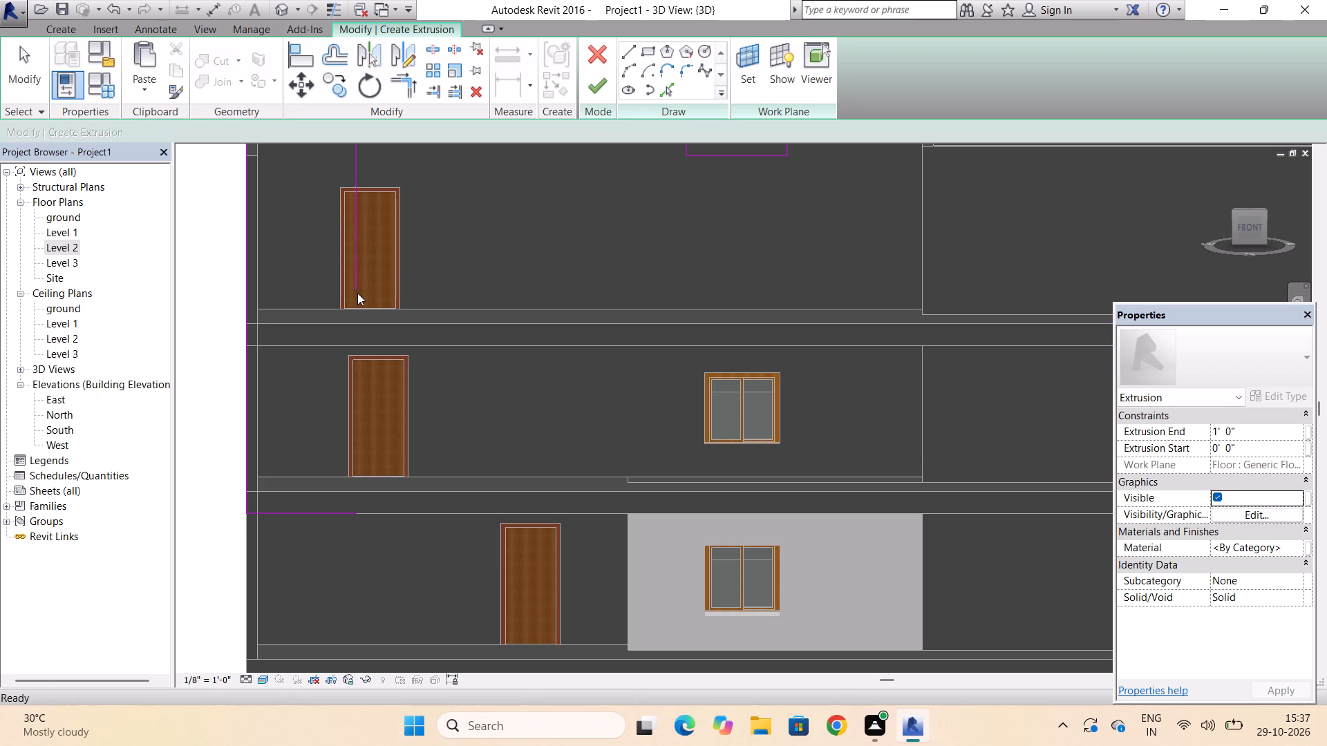
key("Escape")
key("Escape")
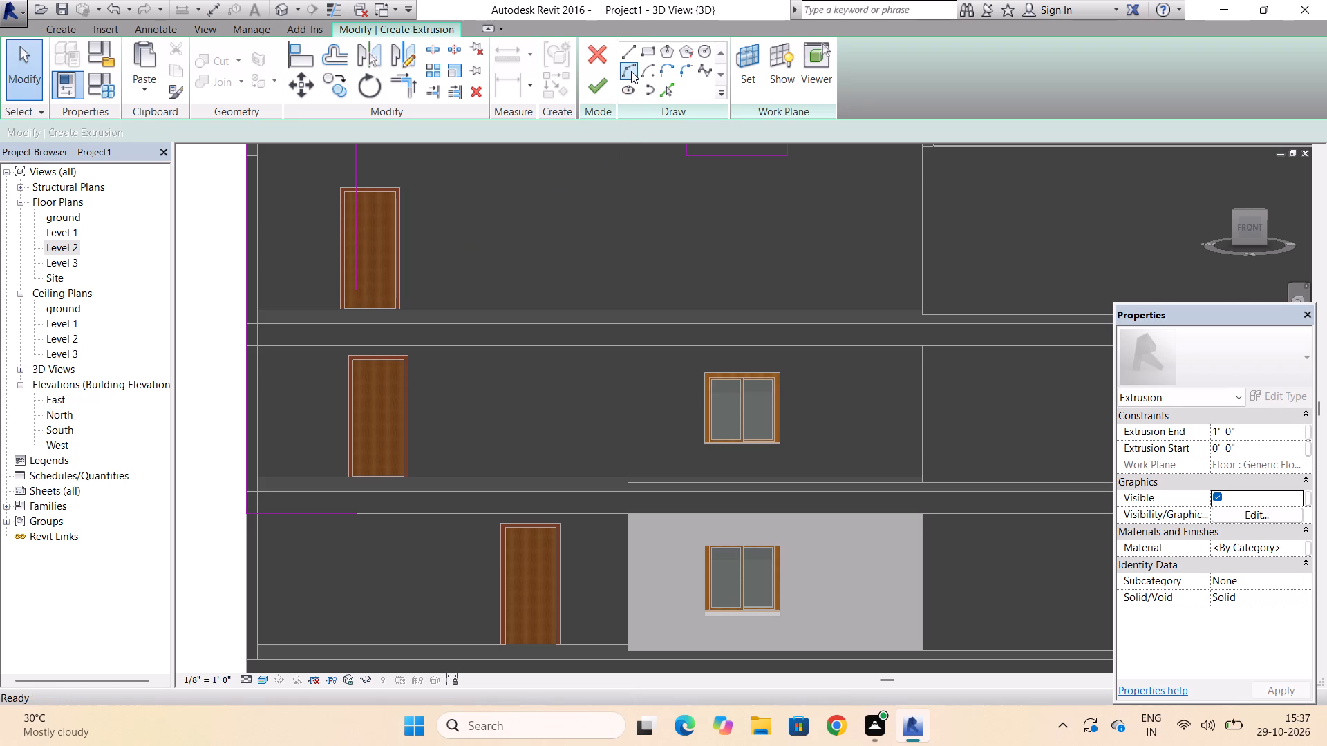
left_click(631, 71)
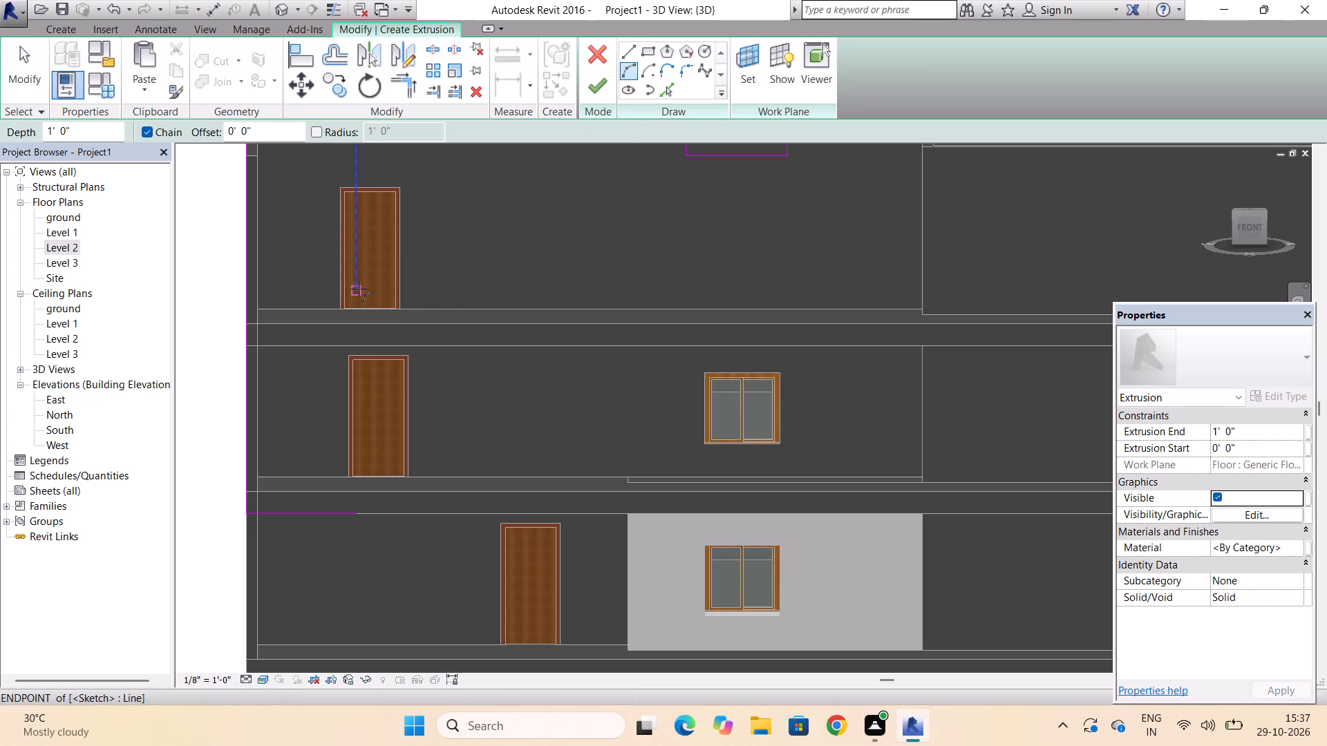
key("Escape")
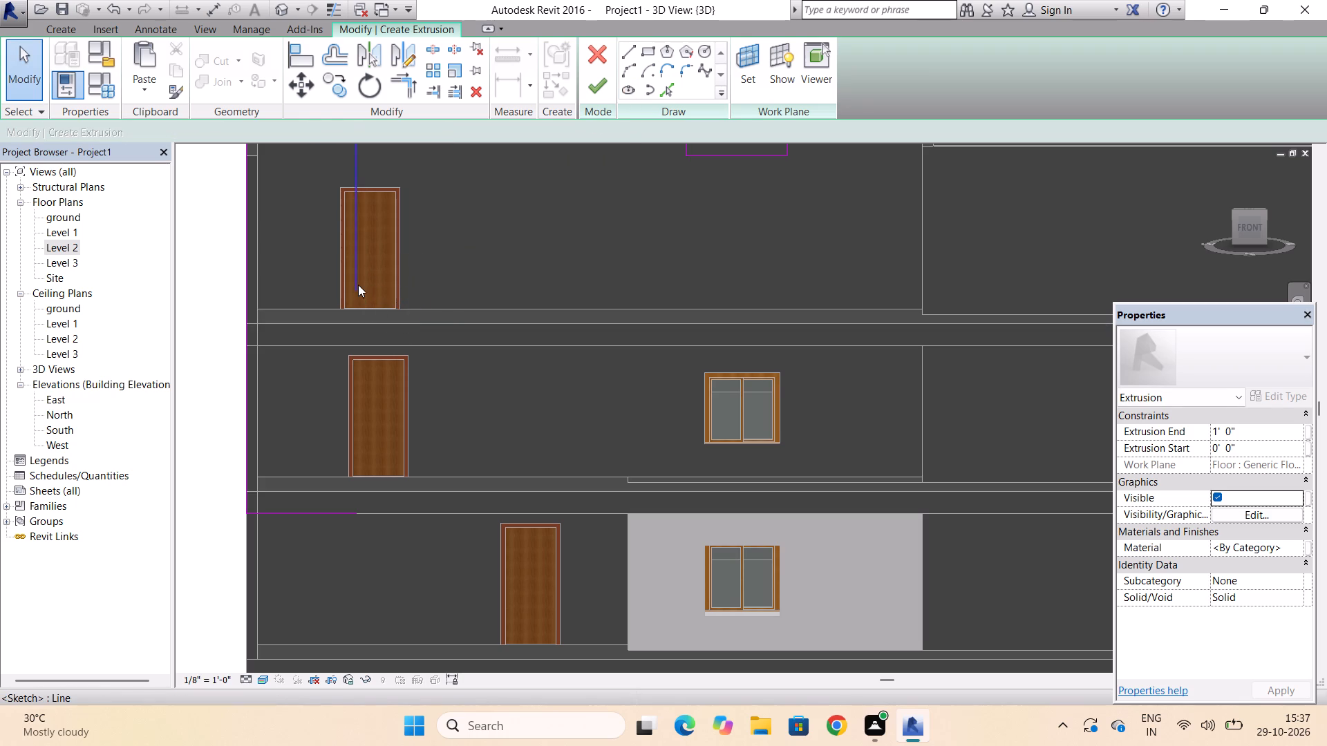
left_click(358, 285)
left_click_drag(355, 291, 352, 273)
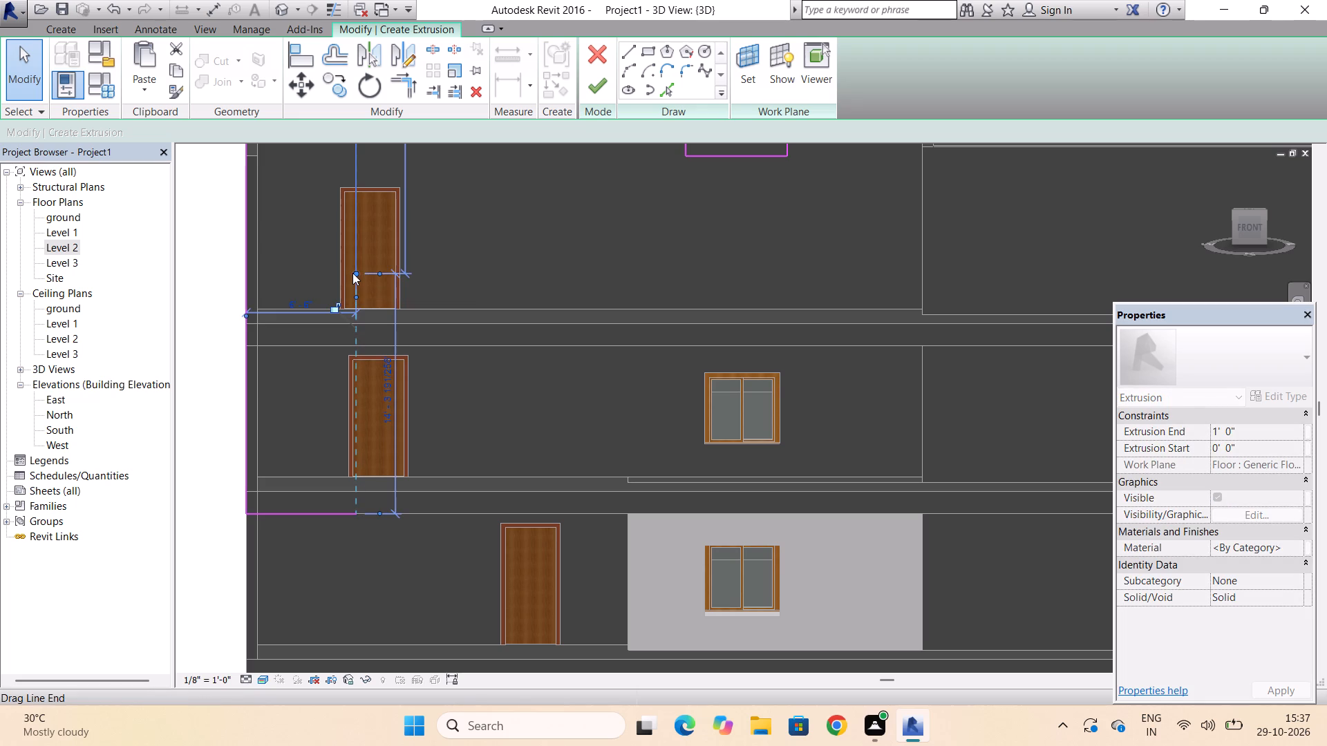
key("Escape")
key("Escape")
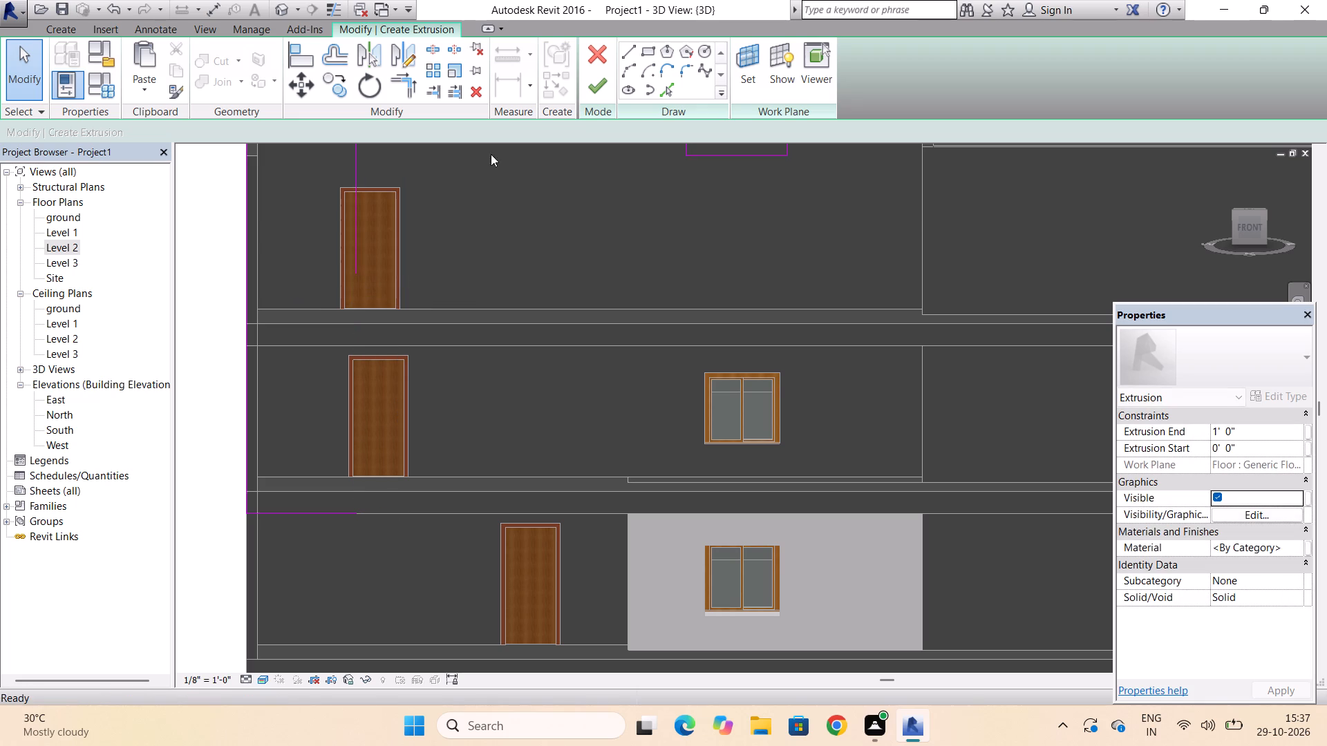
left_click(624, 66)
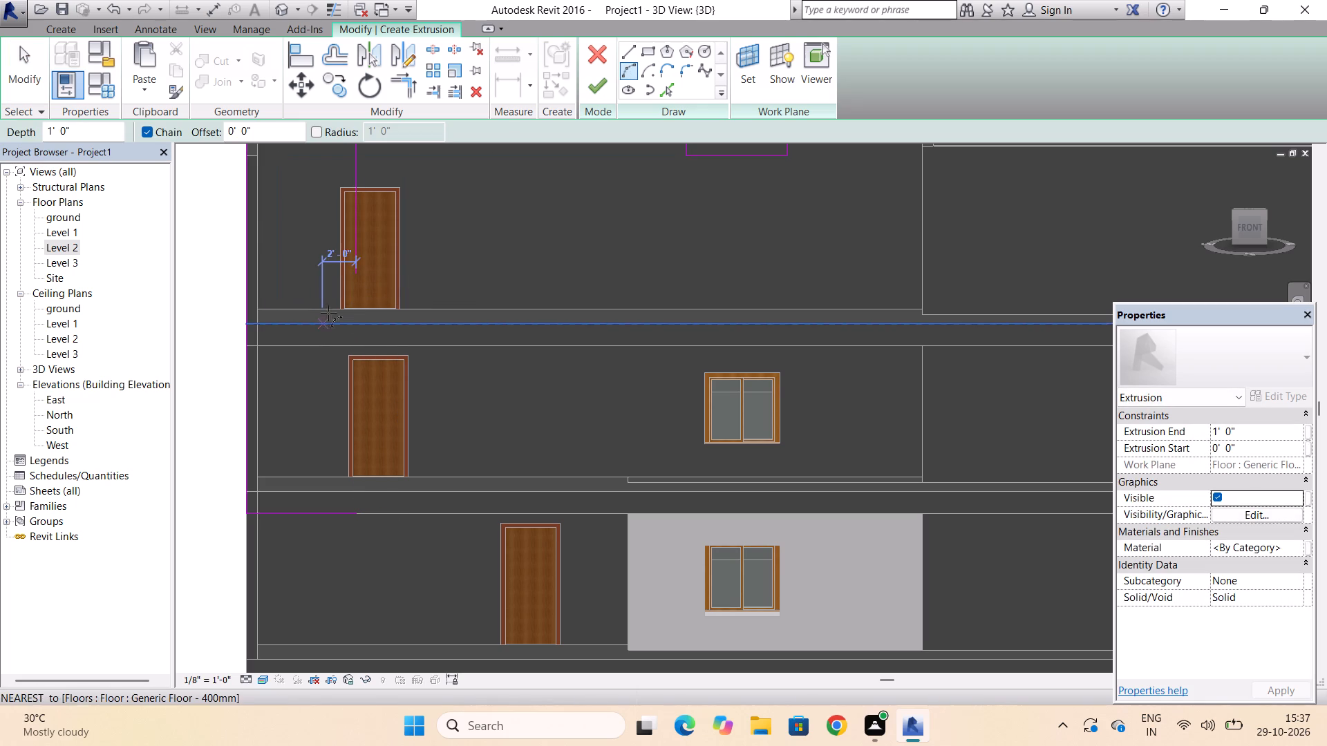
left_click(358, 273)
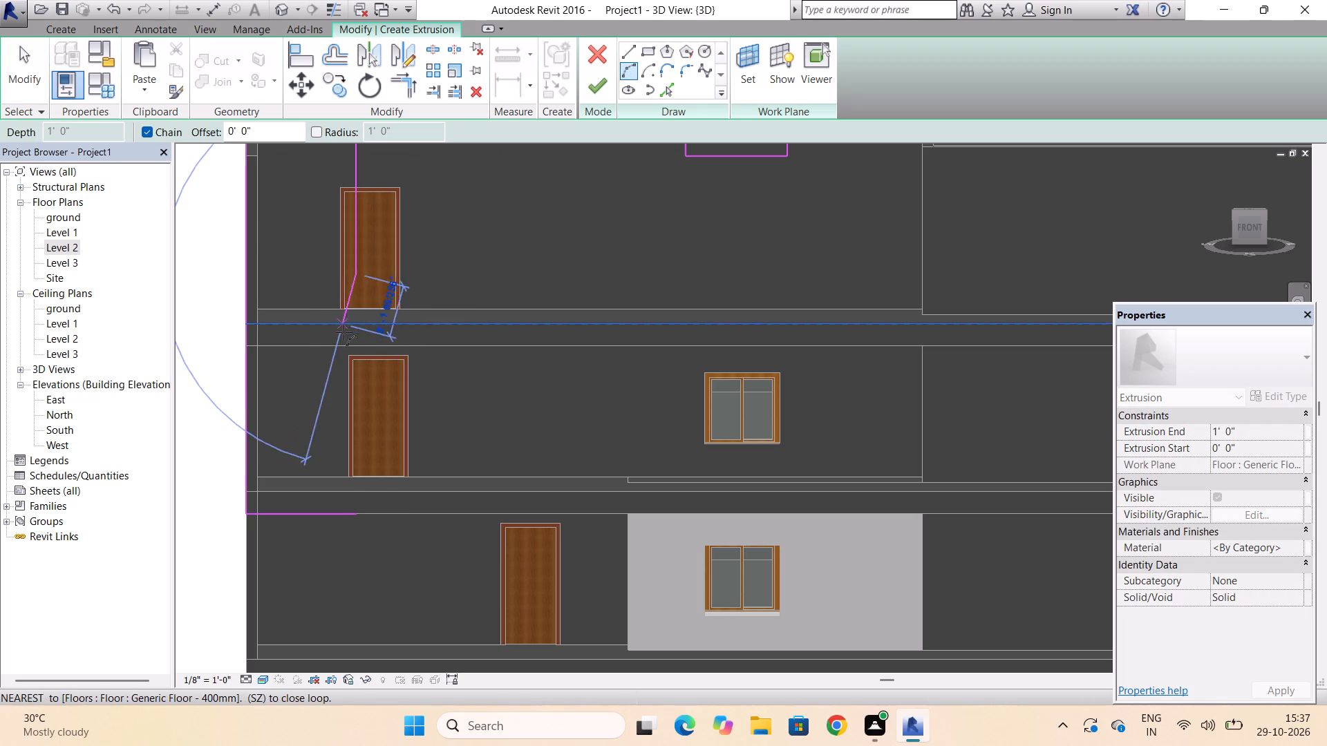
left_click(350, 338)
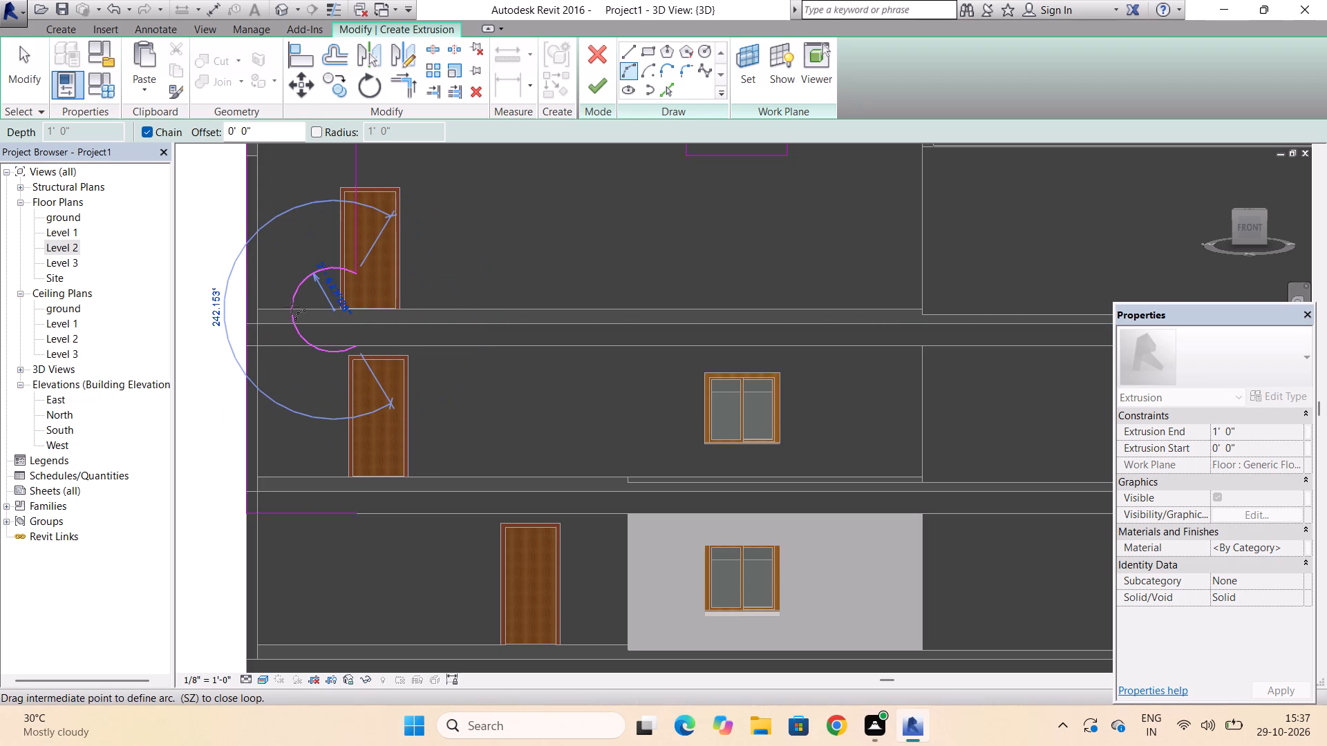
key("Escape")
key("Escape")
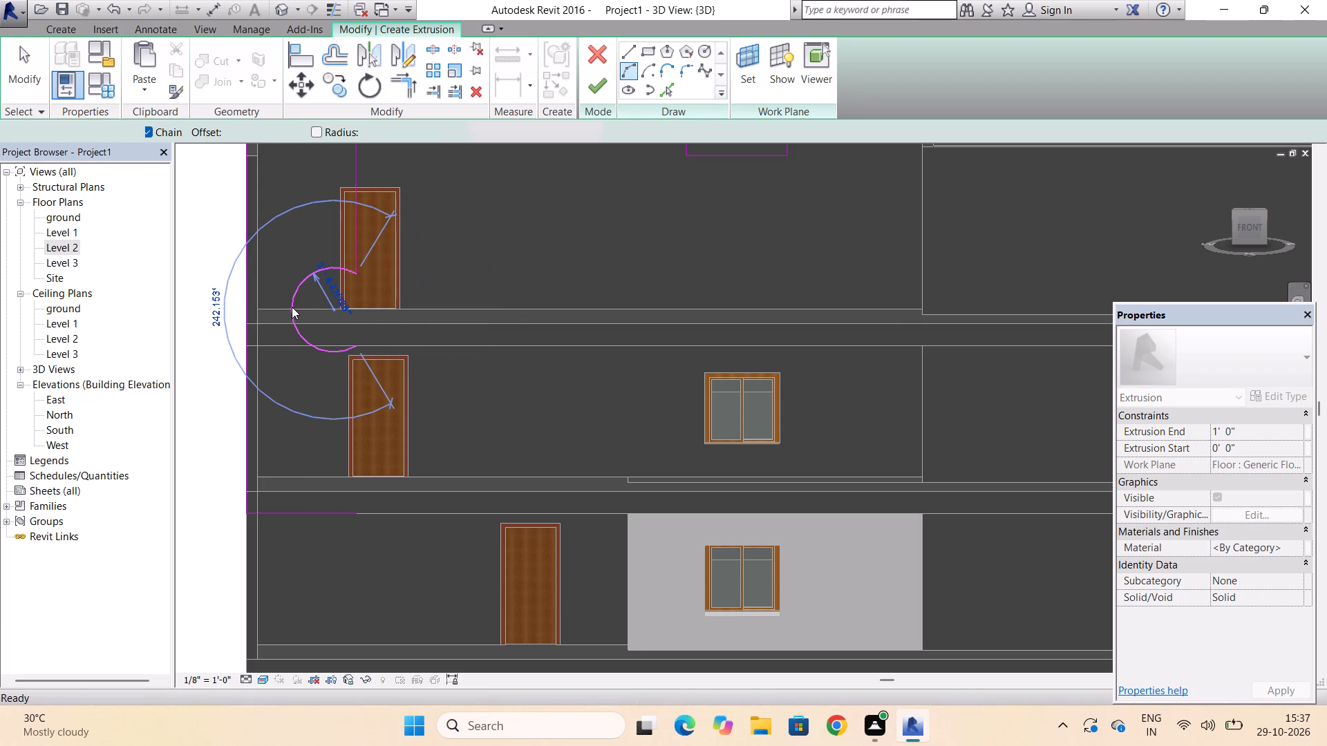
Shorten the left leg's inner vertical line slightly by raising its lower end within the top-storey door.
left_click(355, 265)
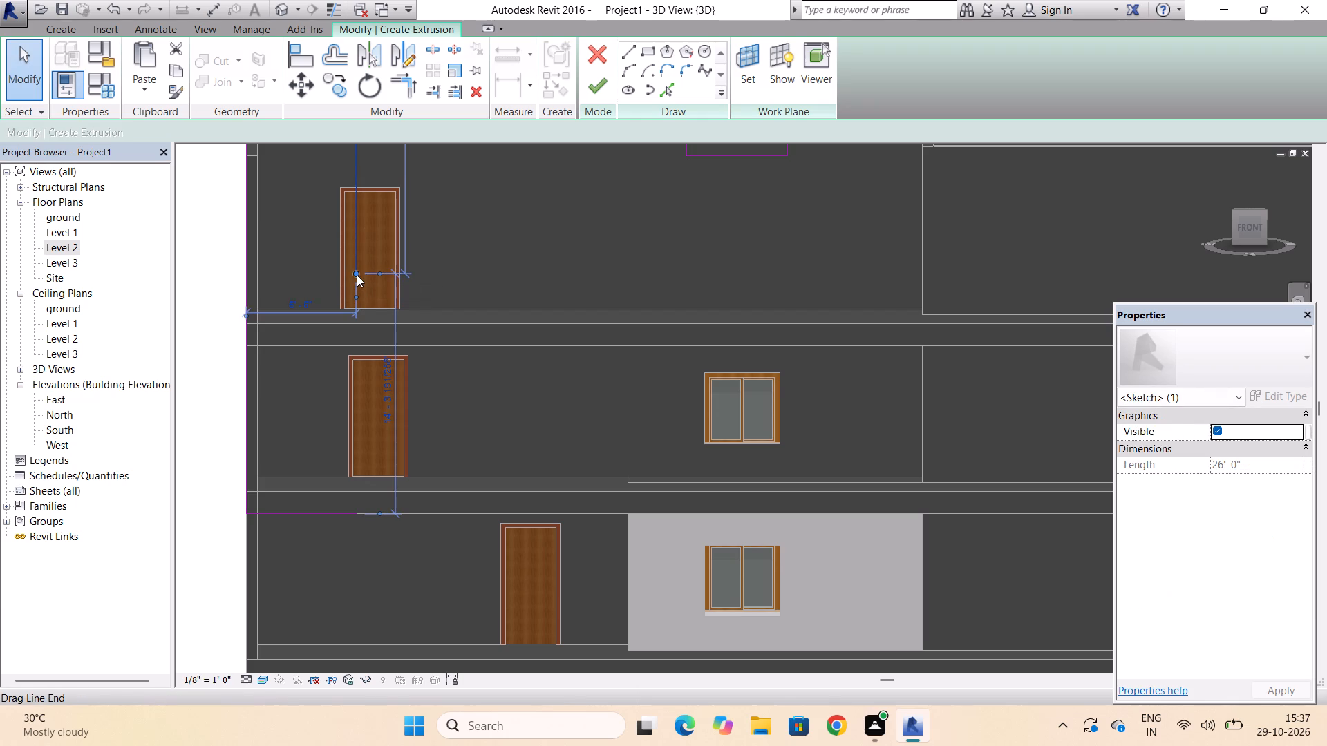
left_click_drag(355, 271, 355, 253)
key("Escape")
key("Escape")
key("Escape")
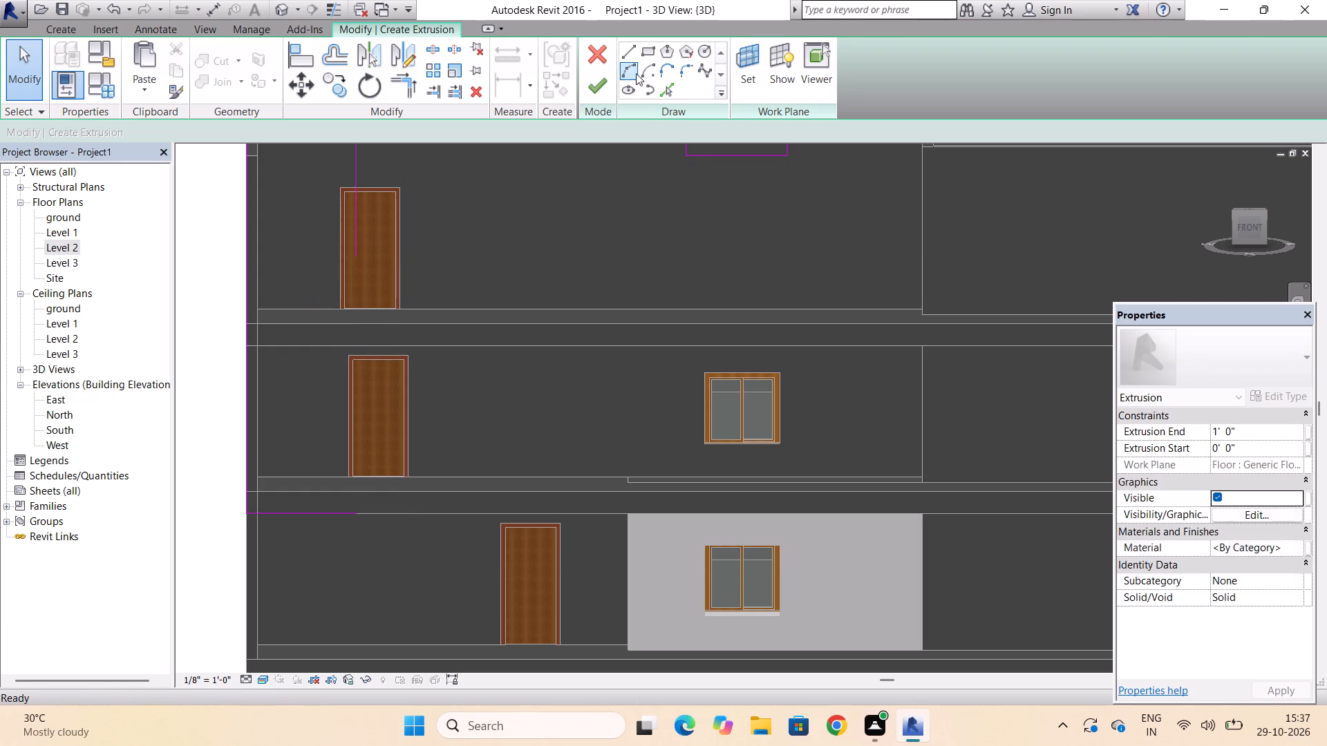
key("Escape")
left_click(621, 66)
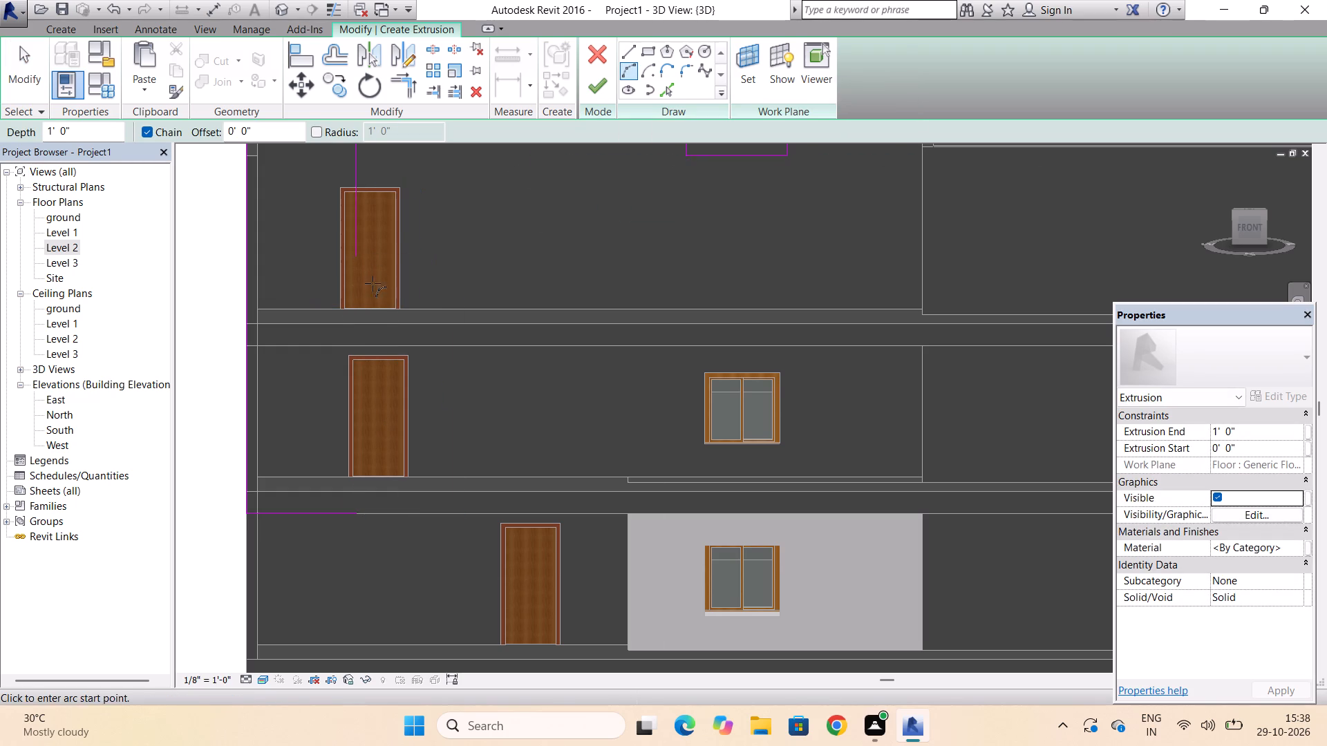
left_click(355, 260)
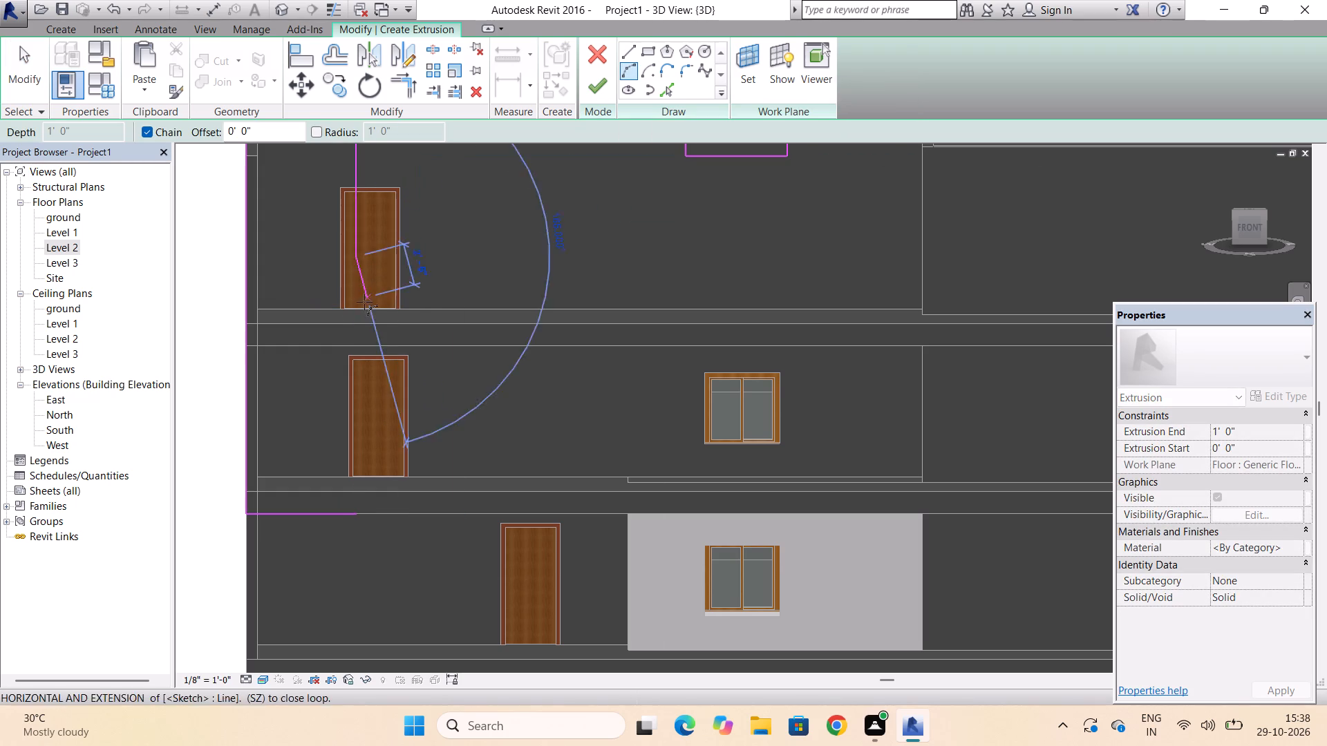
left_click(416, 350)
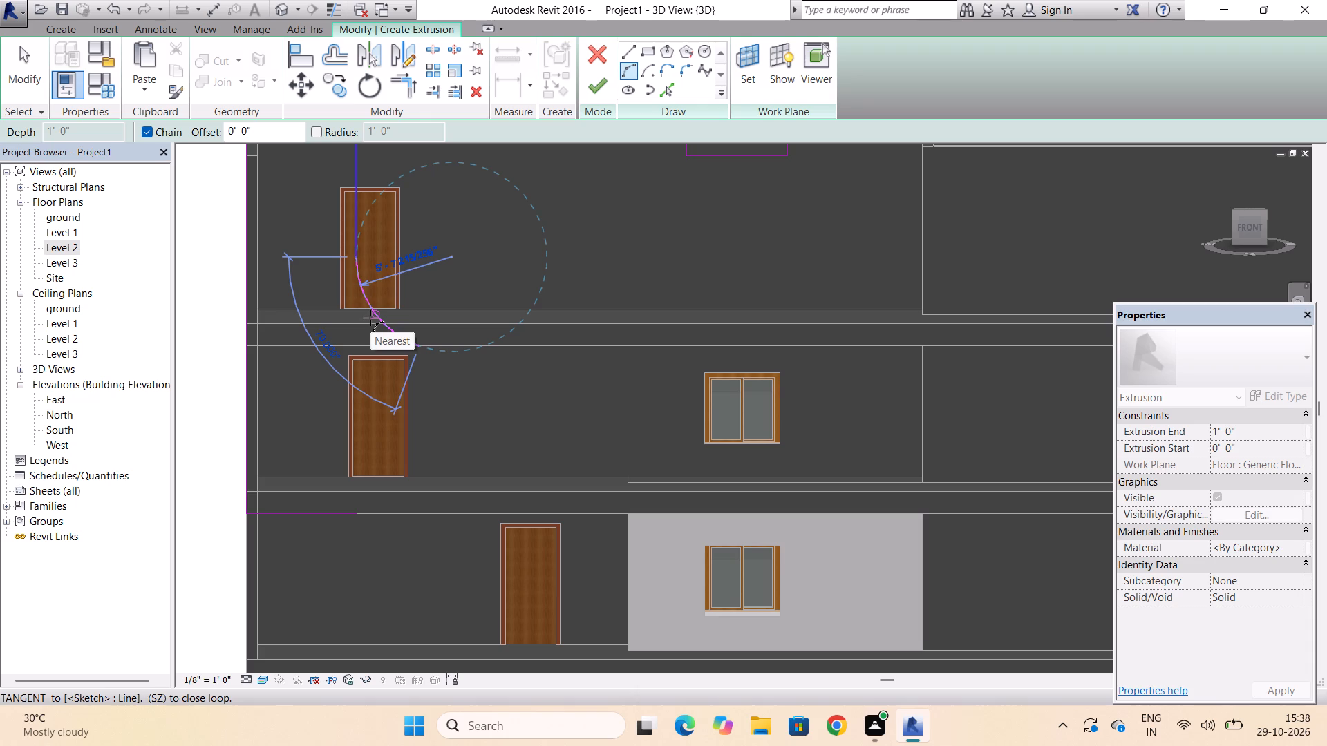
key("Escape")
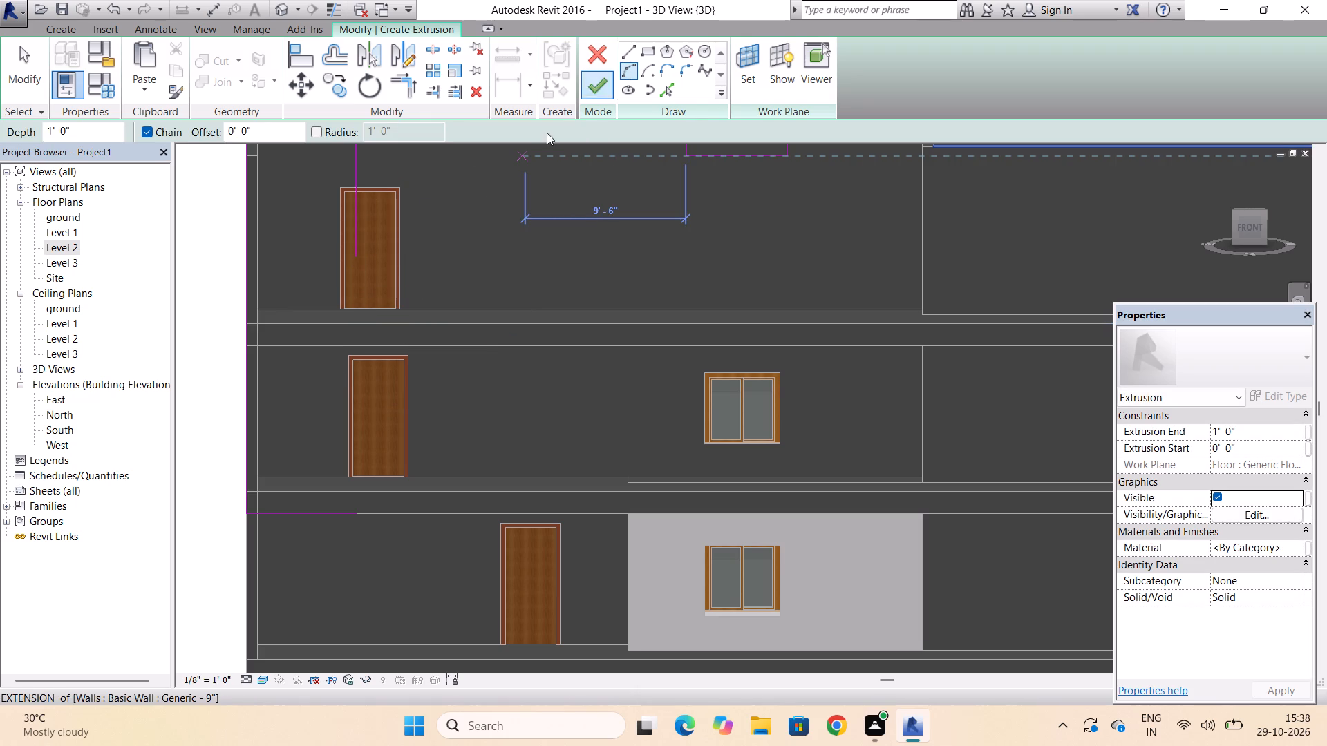
Draw an arc tangent to the left leg's inner line, from its lower end to the top edge of the slab below the top storey.
left_click(361, 262)
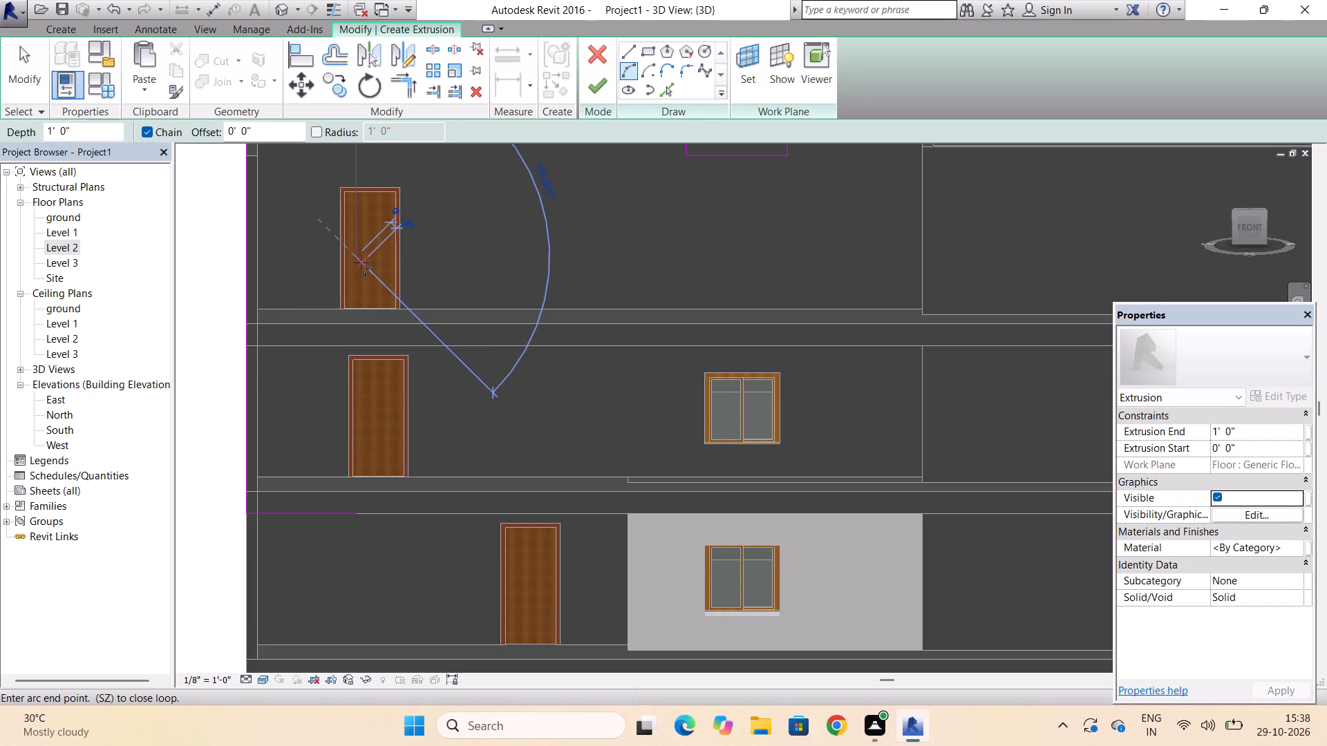
left_click(414, 321)
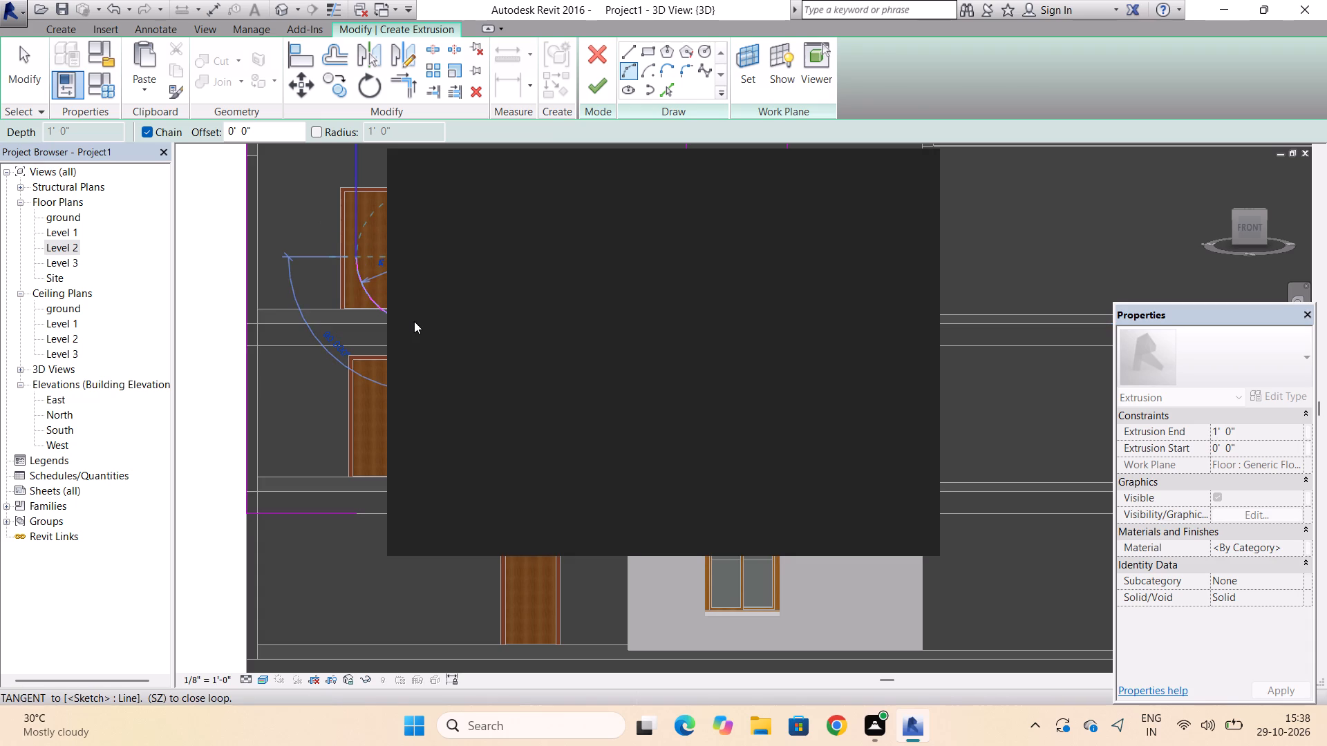
left_click(907, 173)
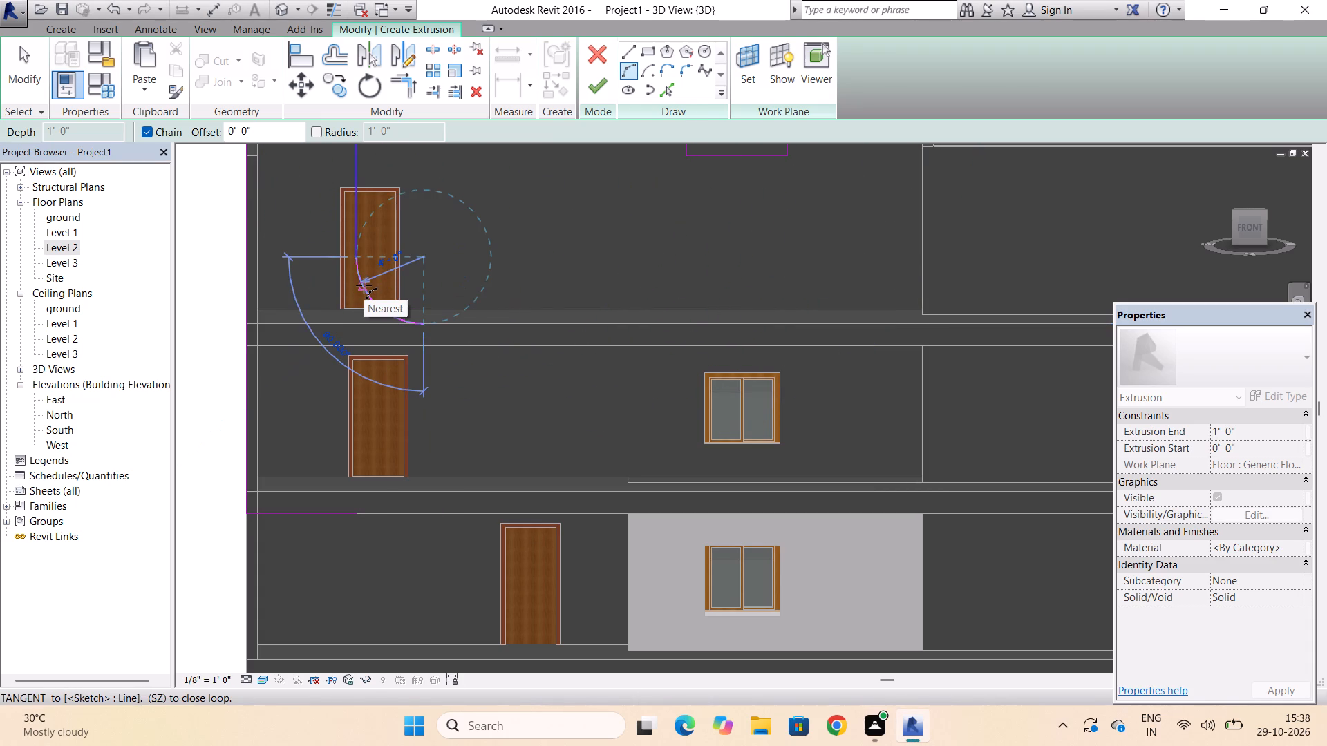
left_click(364, 285)
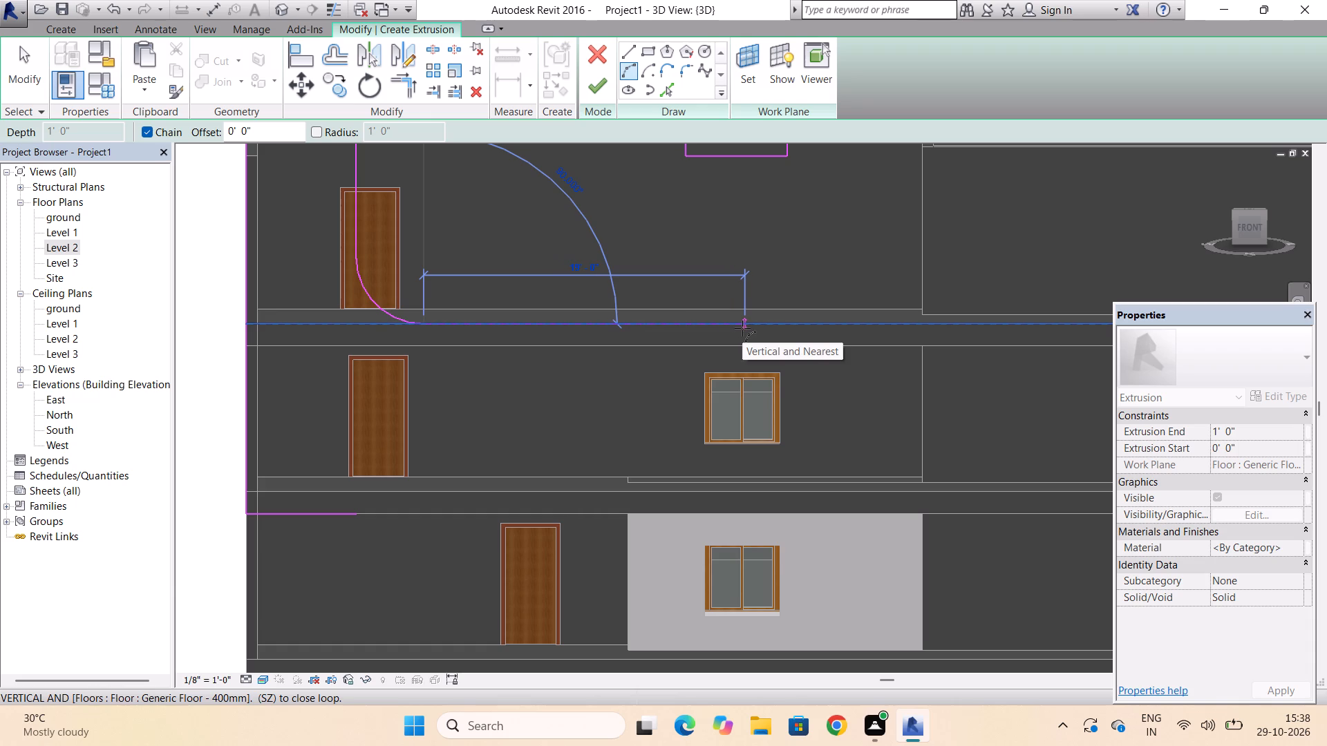
Draw a line from the arc along the slab's top edge to the right leg's outer edge, and a short vertical down to the slab's underside.
left_click(742, 328)
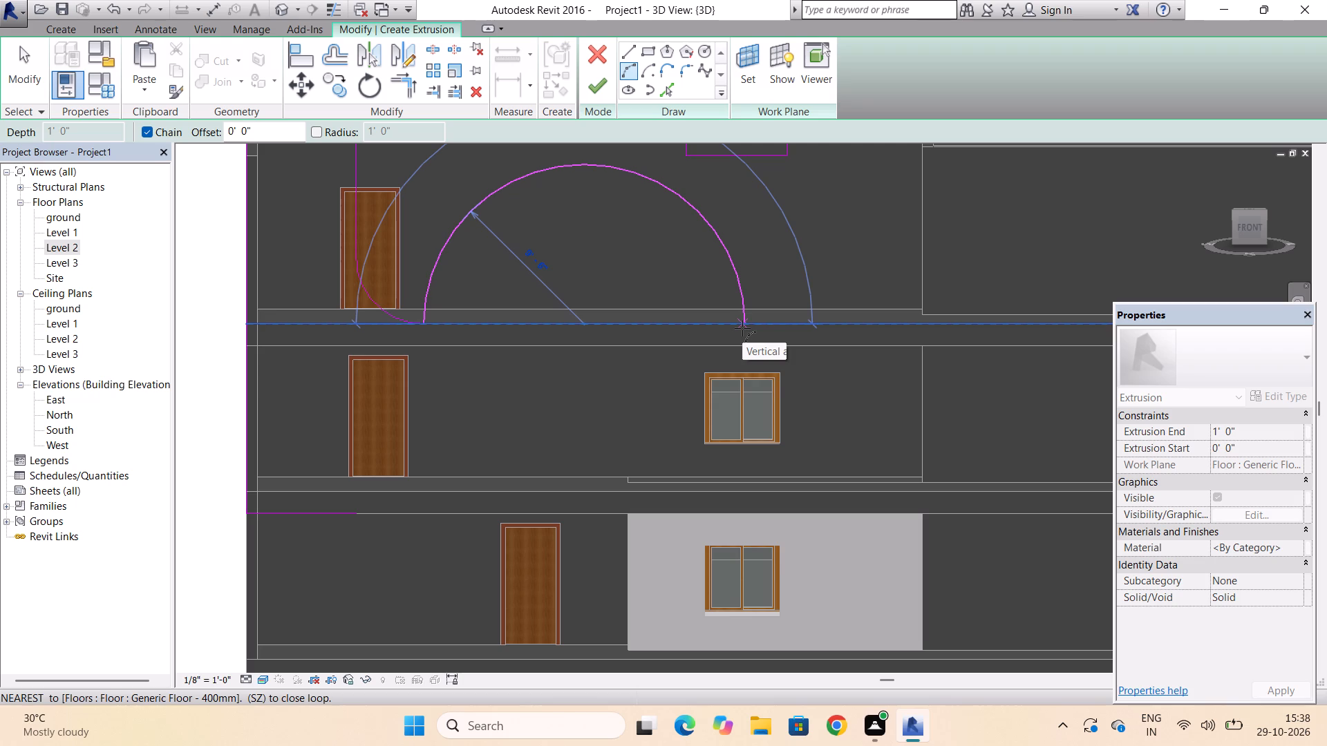
left_click(629, 53)
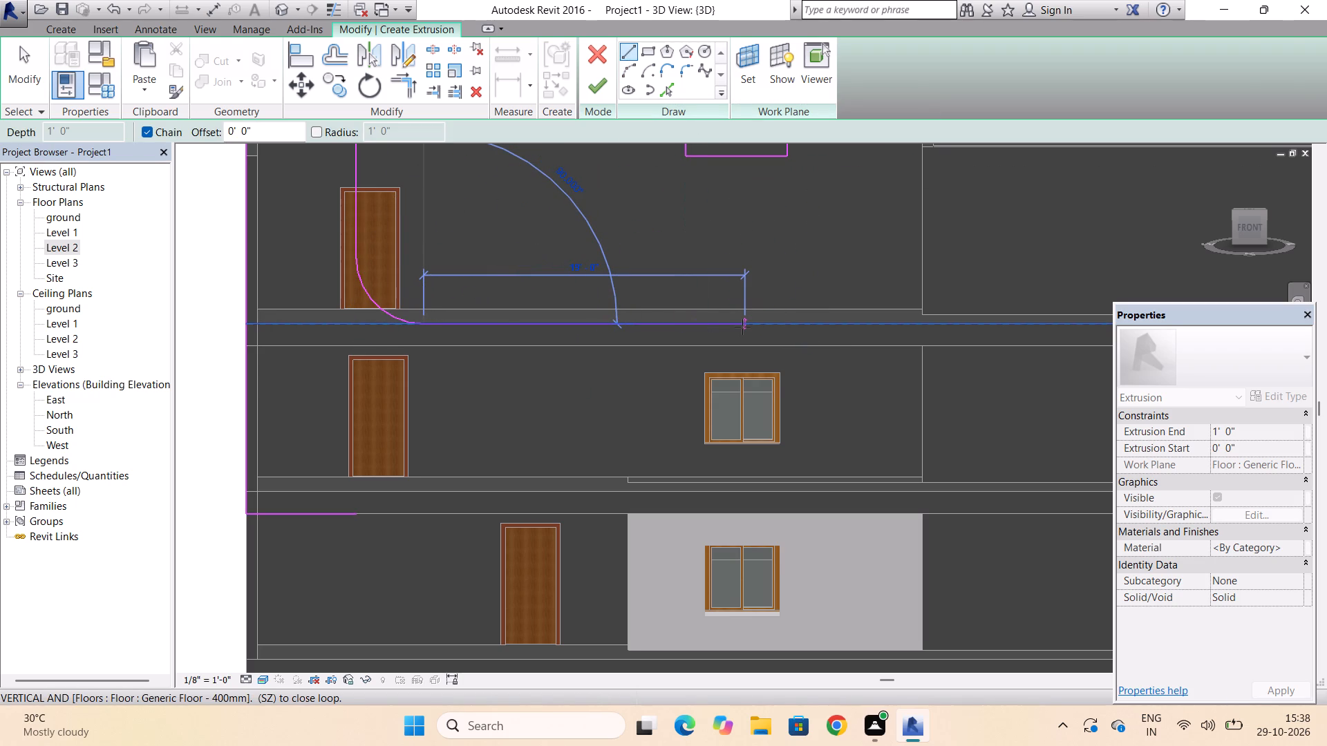
scroll(742, 327, "down", 3)
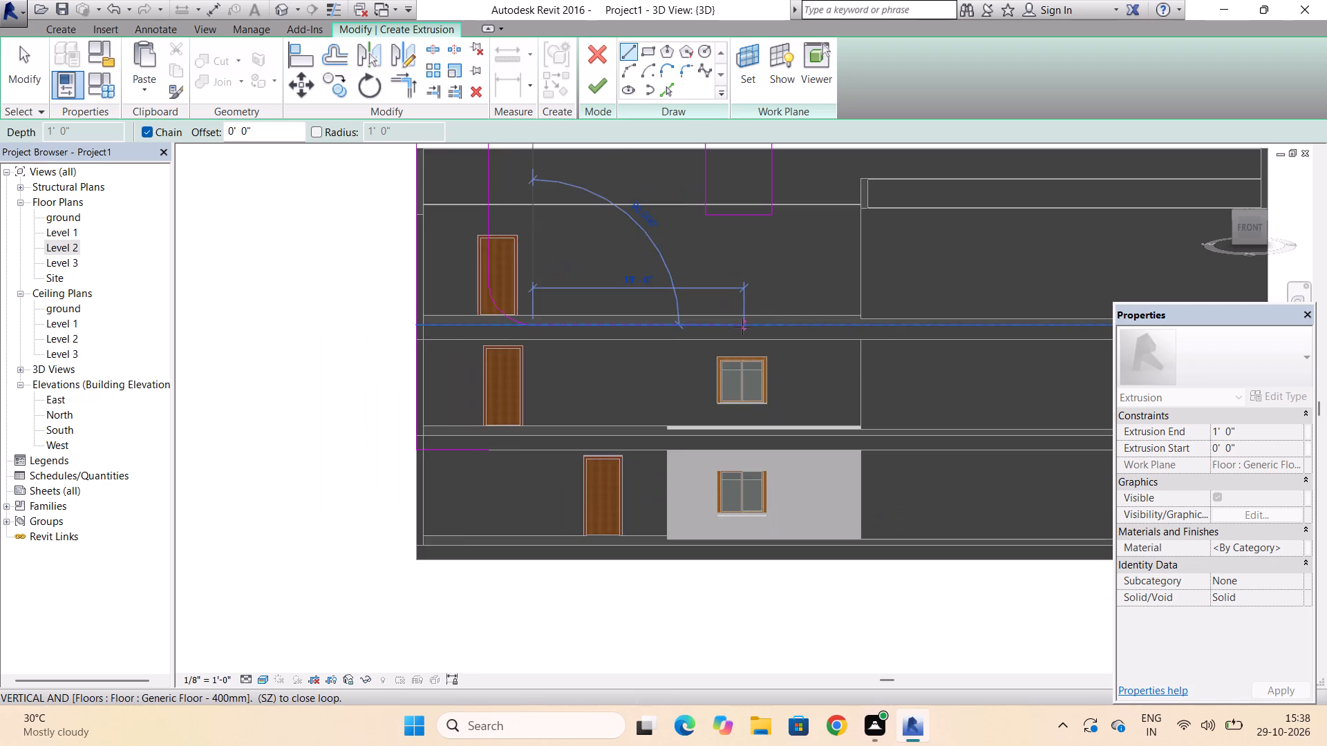
scroll(742, 327, "down", 1)
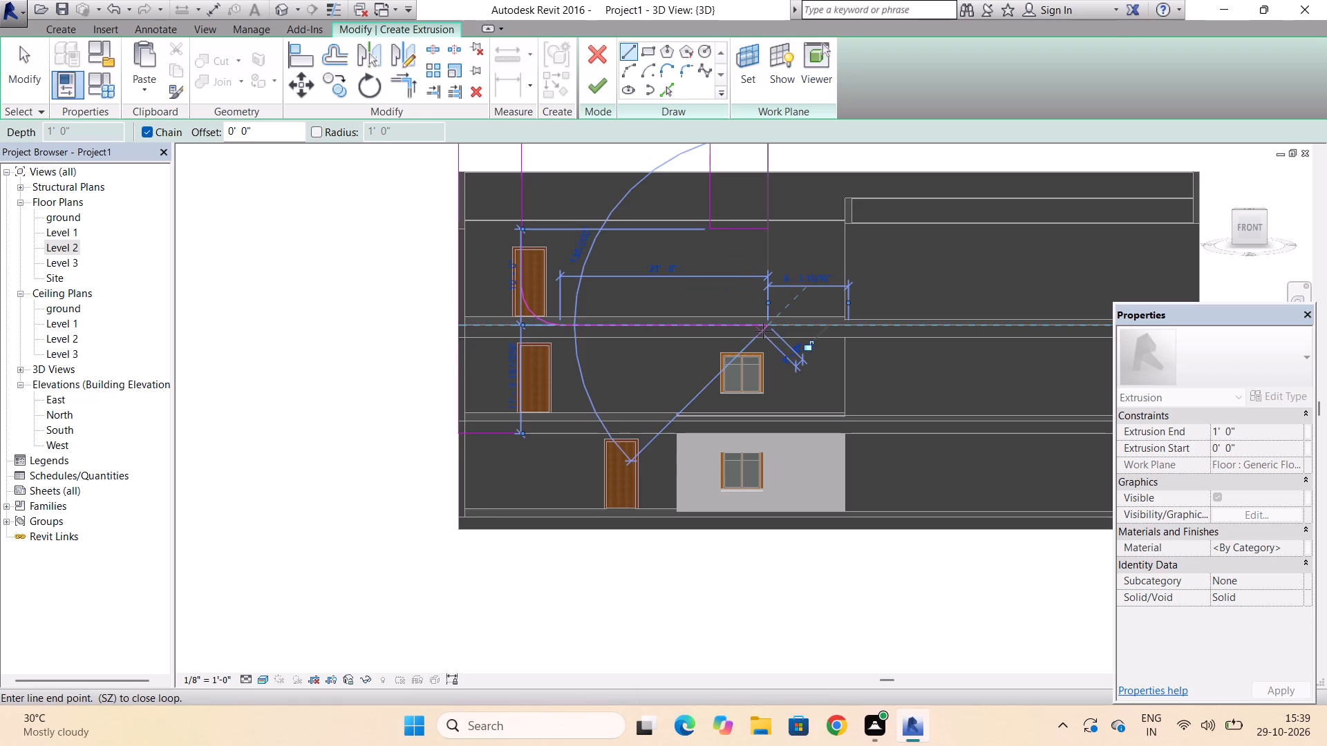
left_click(762, 344)
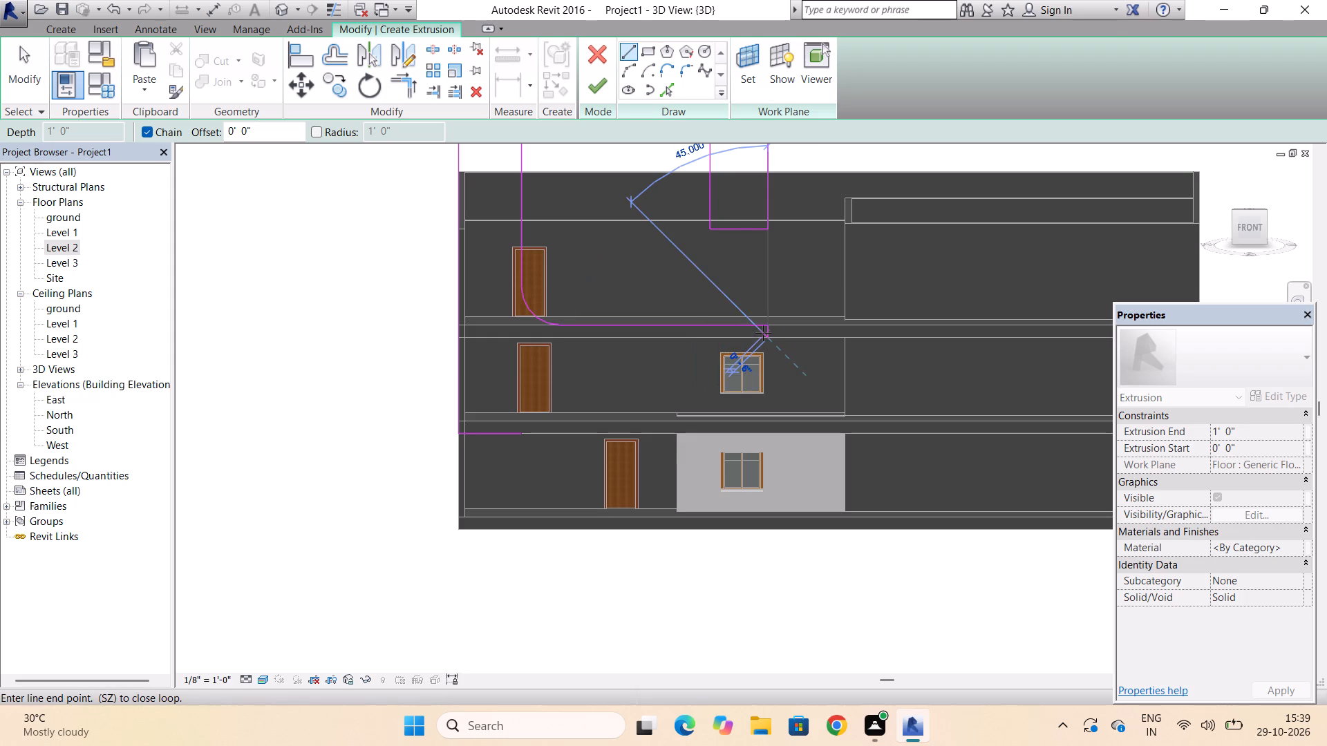
Close the profile with an arc of about 24'-10" radius from the short vertical's lower end to the left leg's bottom line, and finish the extrusion sketch.
left_click(625, 63)
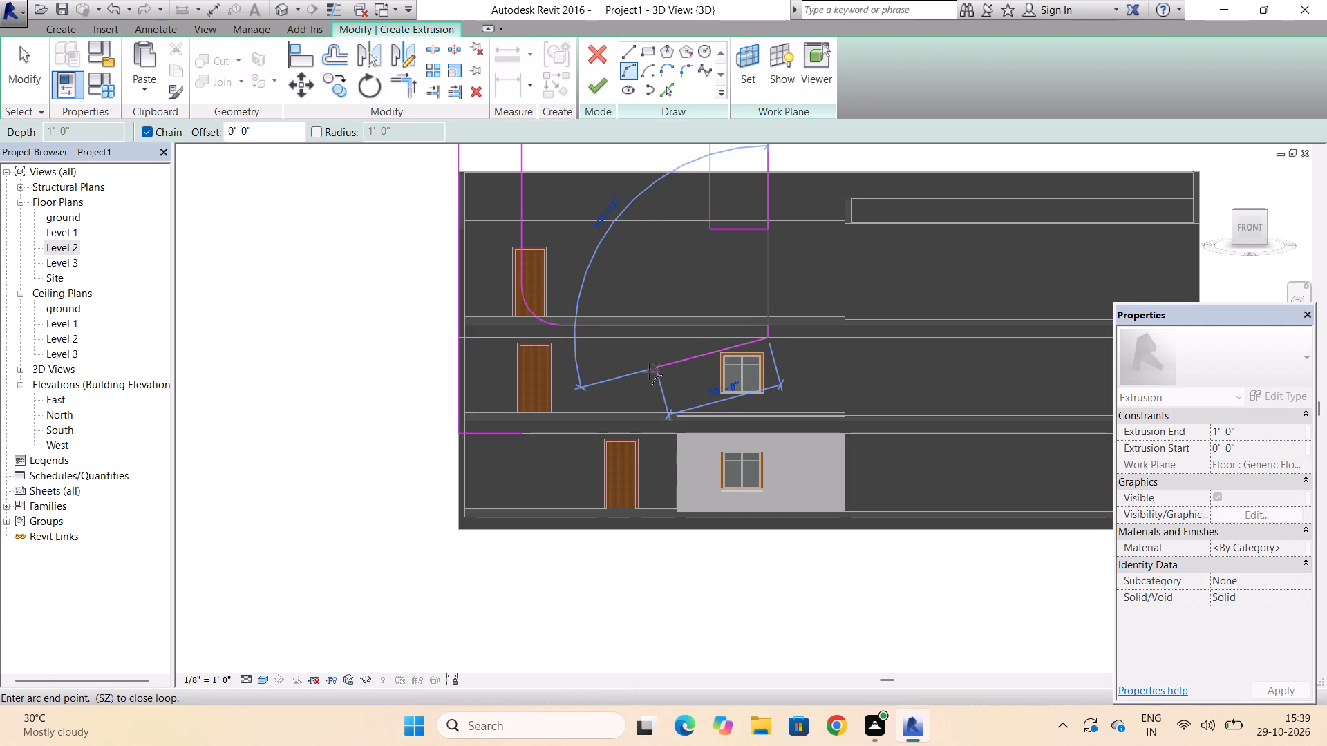
left_click(519, 429)
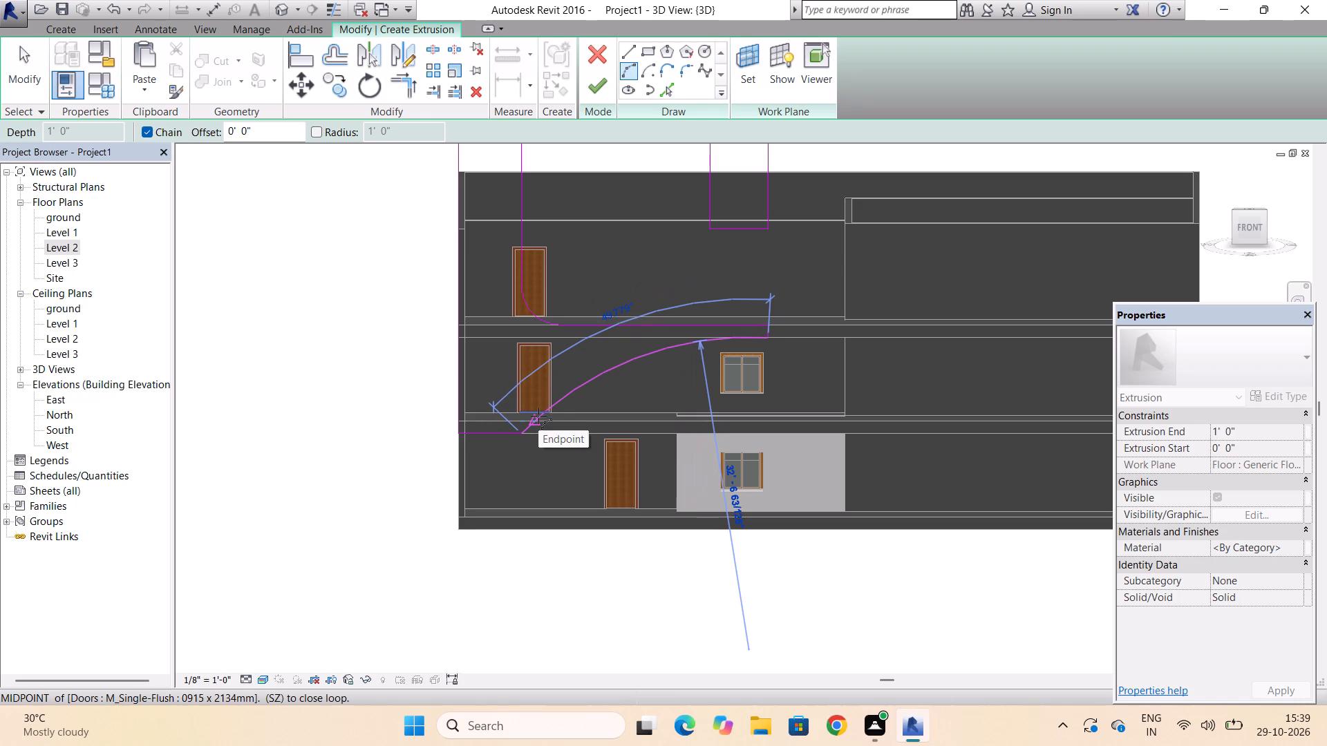
scroll(538, 416, "up", 4)
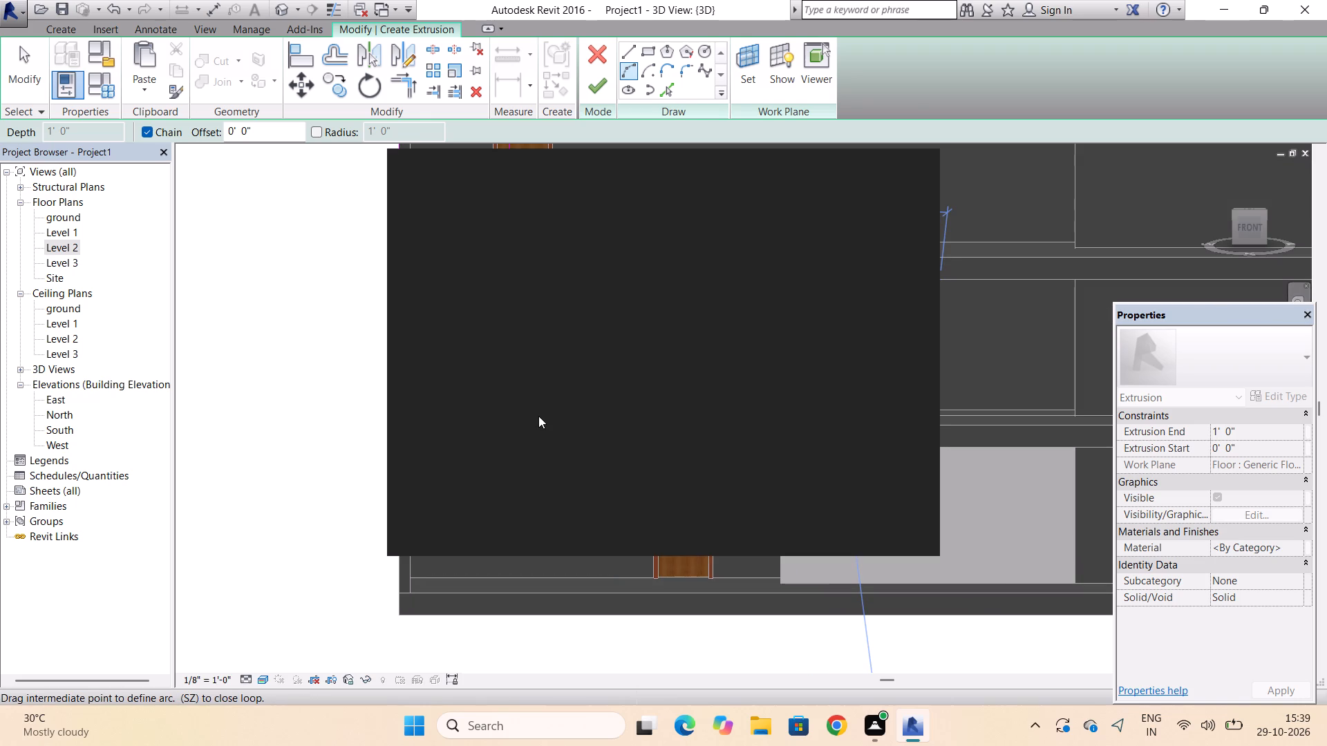
left_click(538, 416)
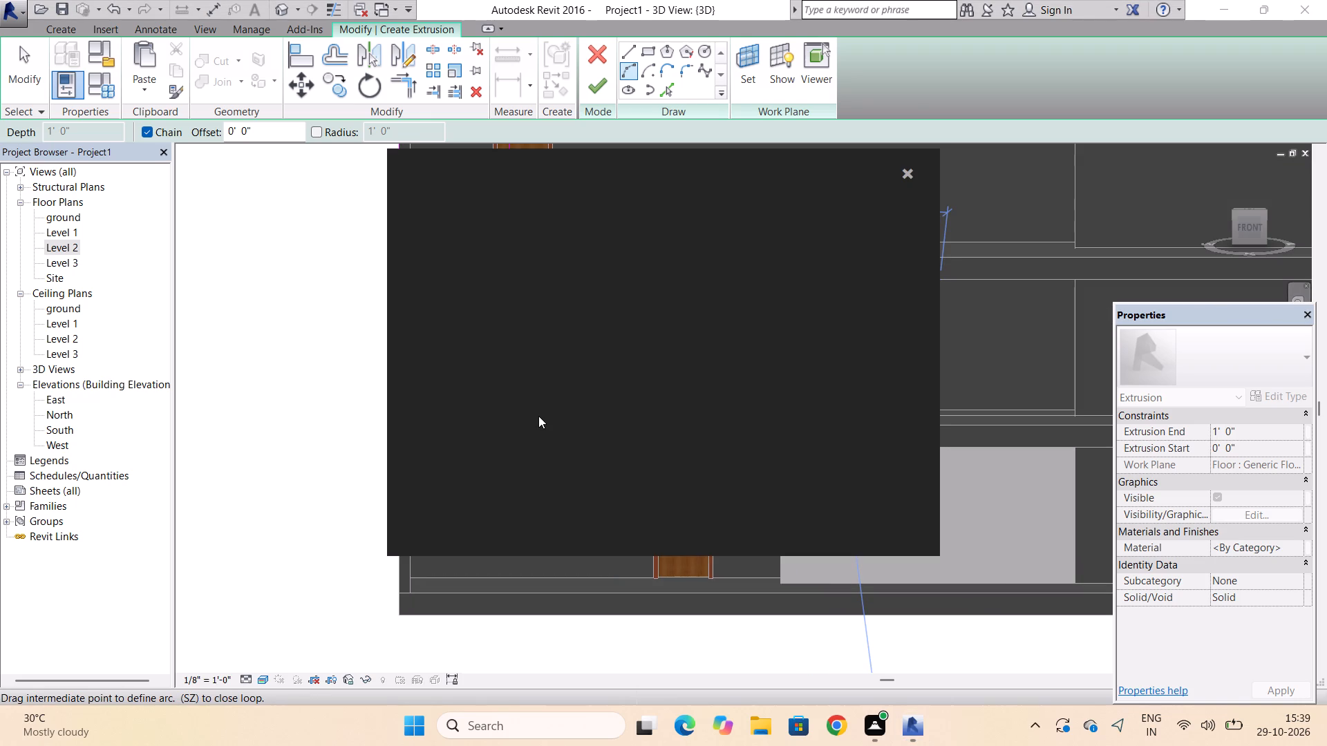
left_click(904, 176)
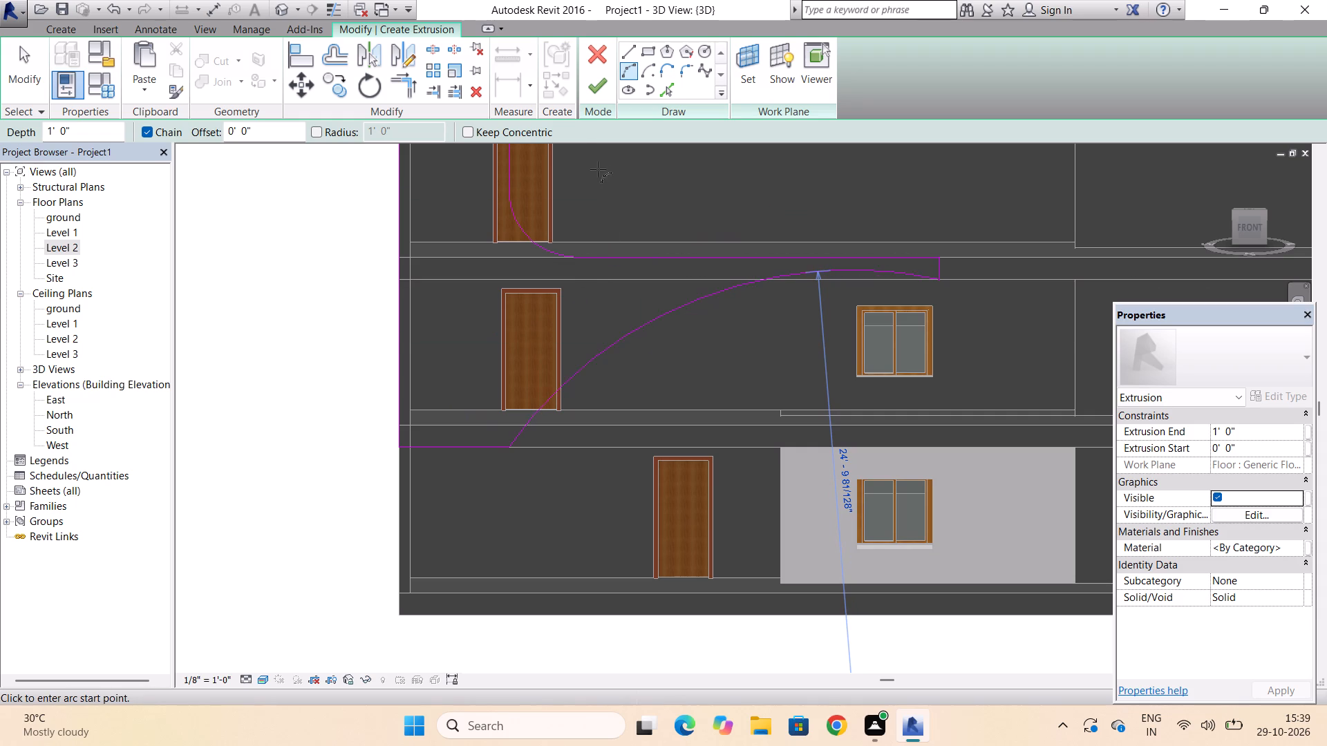
left_click(599, 96)
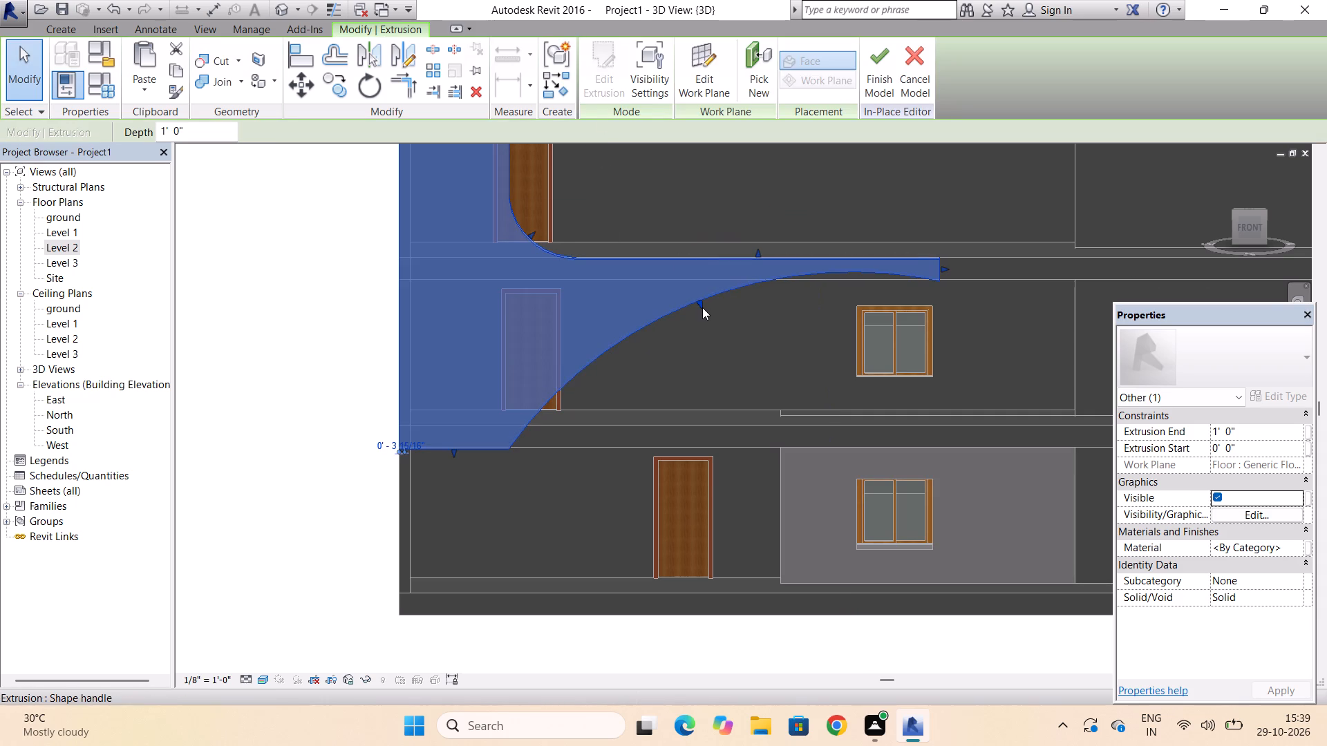
Examine the arched extrusion's overall shape and its curved lower branch against the building facade.
scroll(703, 308, "down", 11)
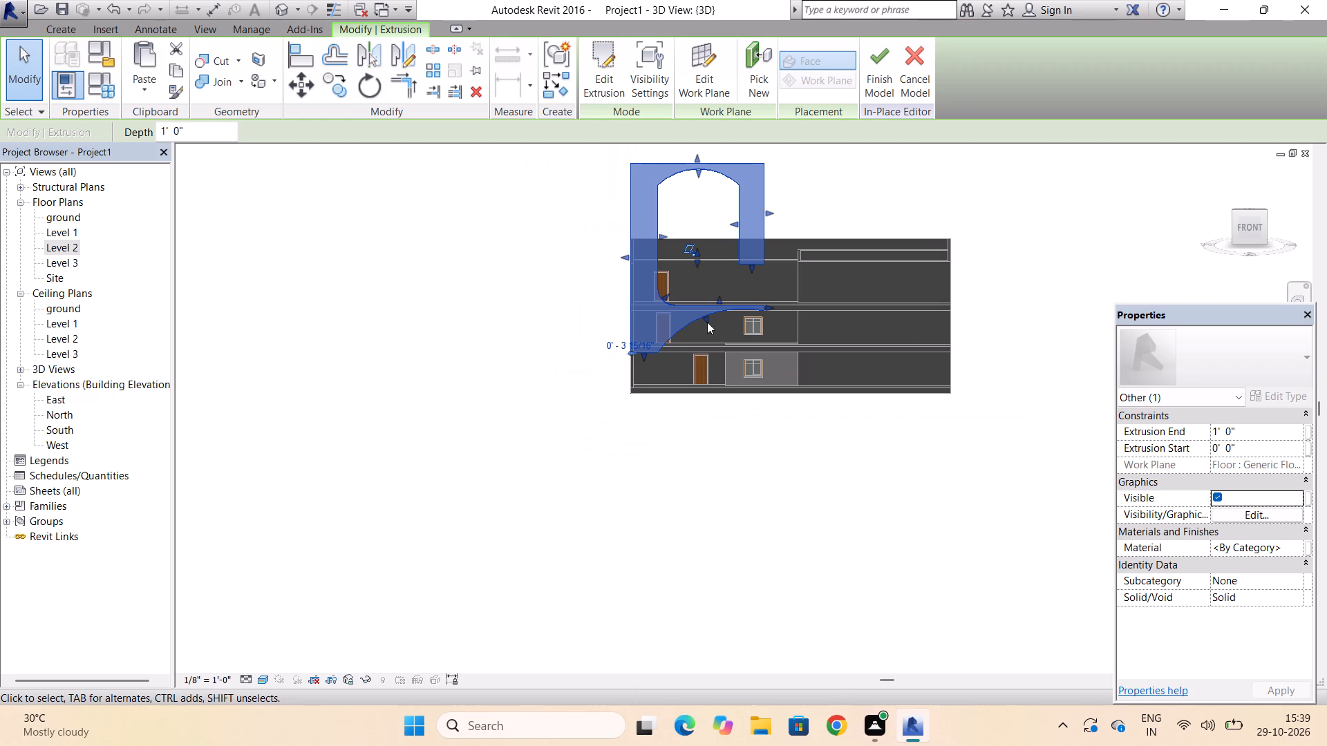
scroll(670, 255, "up", 4)
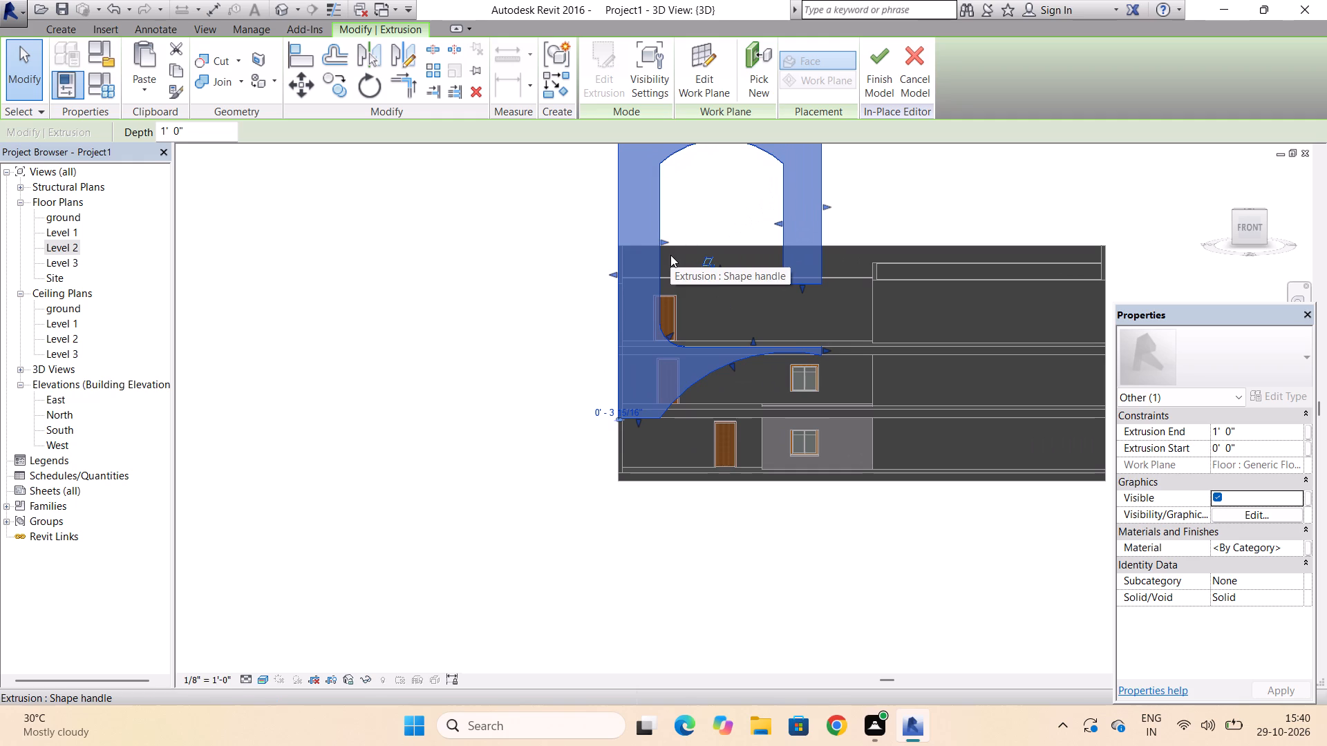
scroll(668, 397, "up", 6)
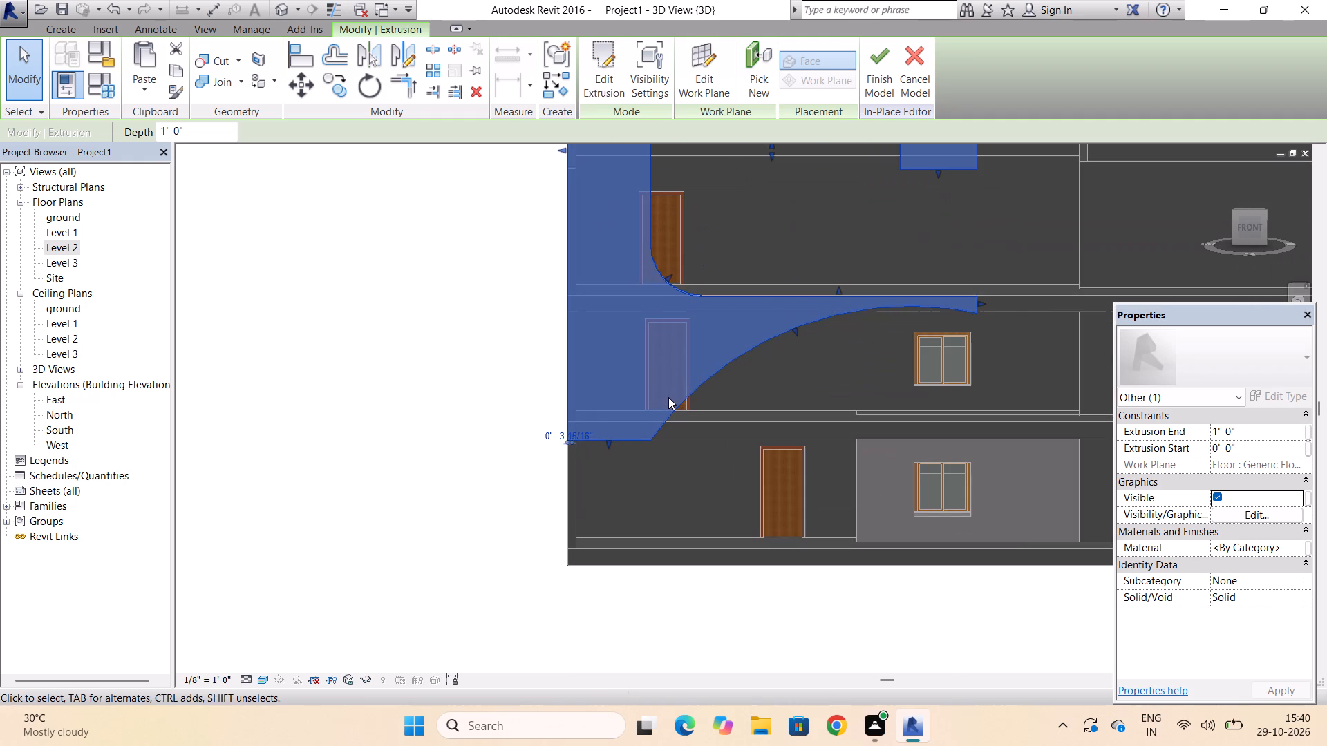
scroll(668, 397, "down", 4)
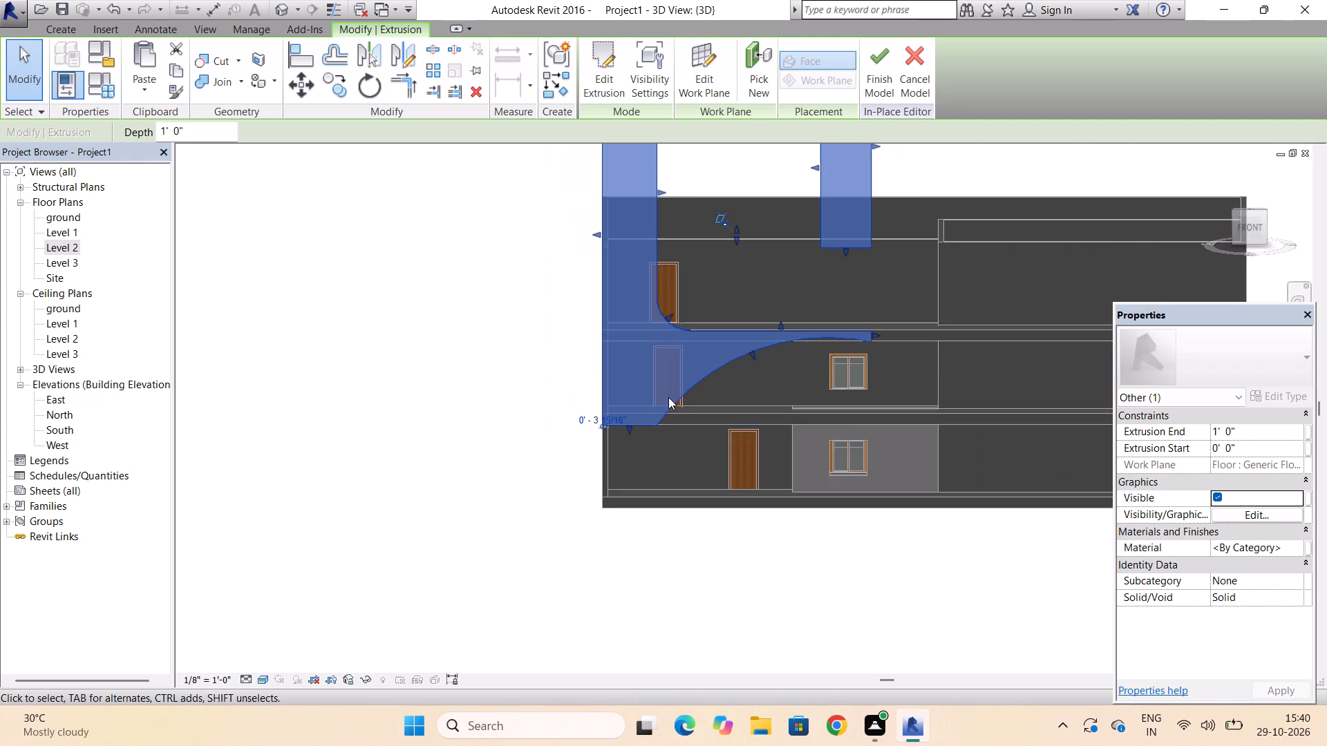
scroll(668, 397, "down", 3)
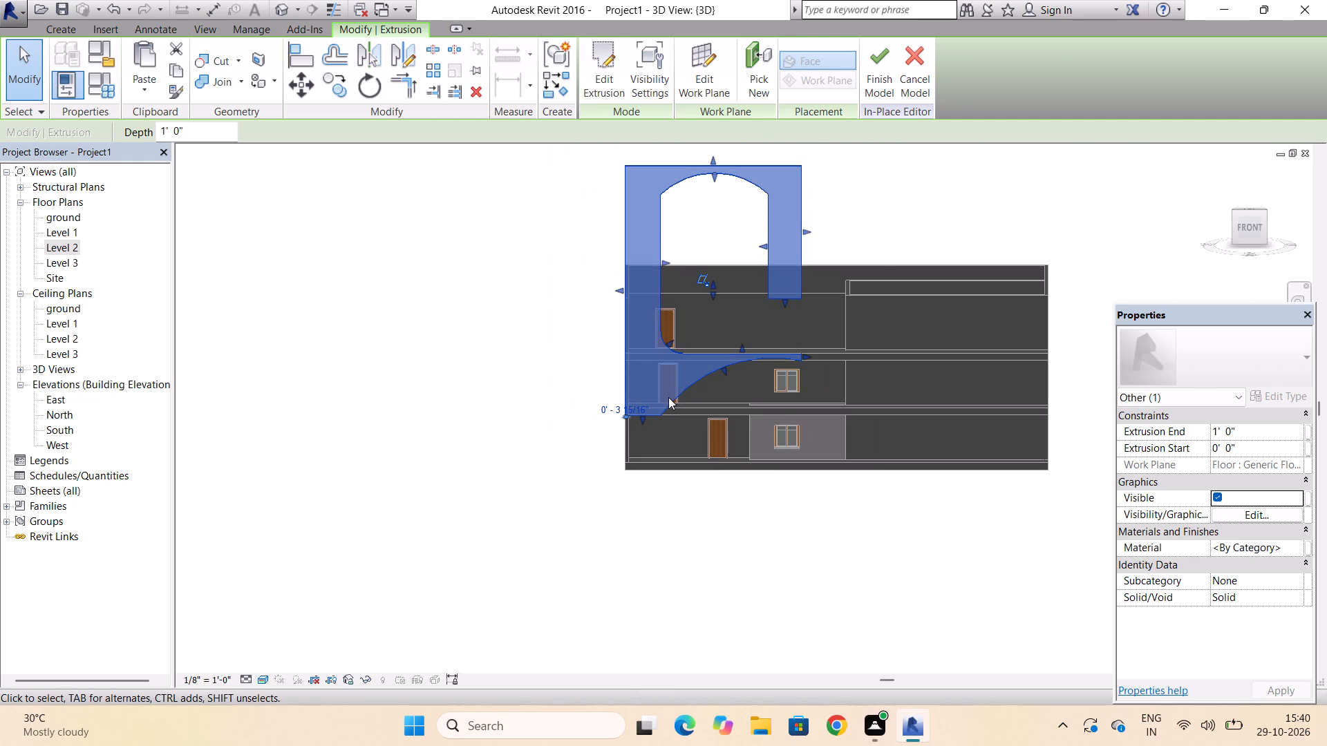
key("Escape")
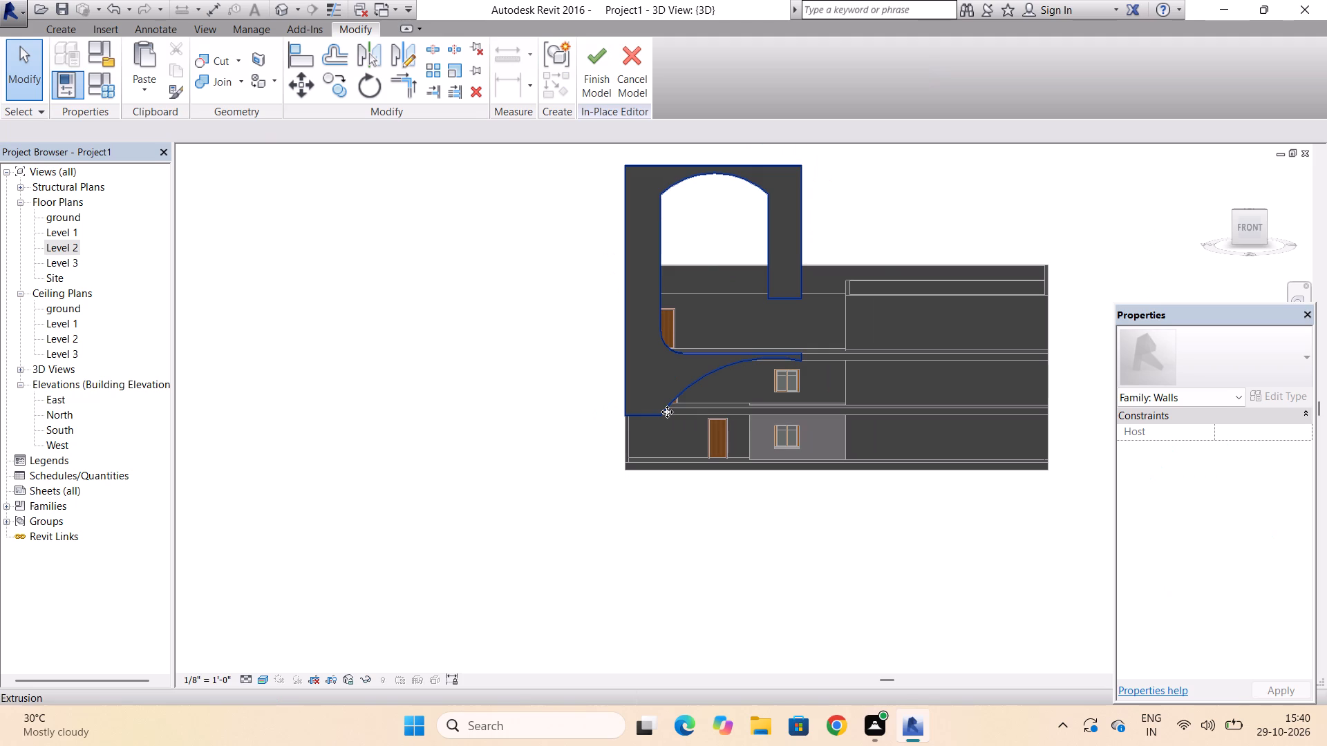
key("Escape")
key("Escape")
key("Escape")
key("Escape")
key("Escape")
Reopen the extrusion's sketch and shorten the left leg's bottom horizontal line to 3'-6" by moving its inner end toward the outer edge.
scroll(666, 412, "up", 2)
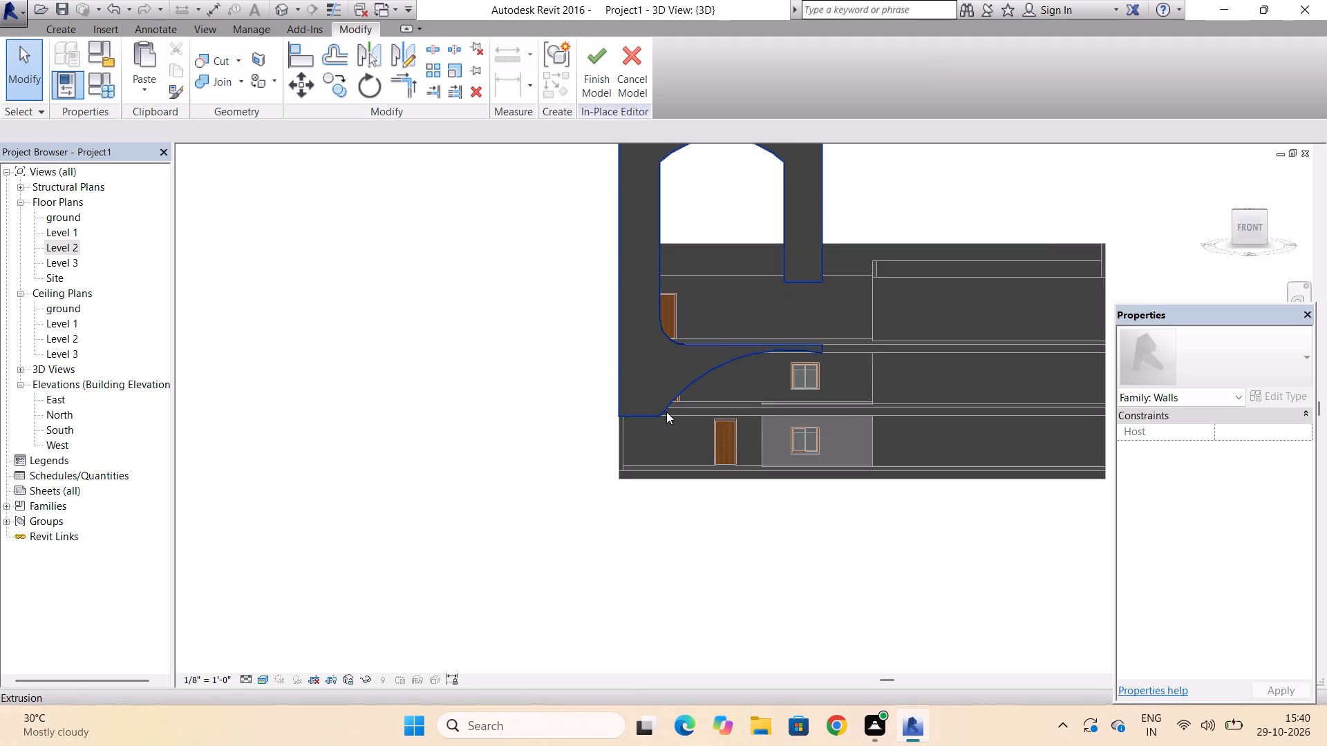
scroll(666, 412, "up", 3)
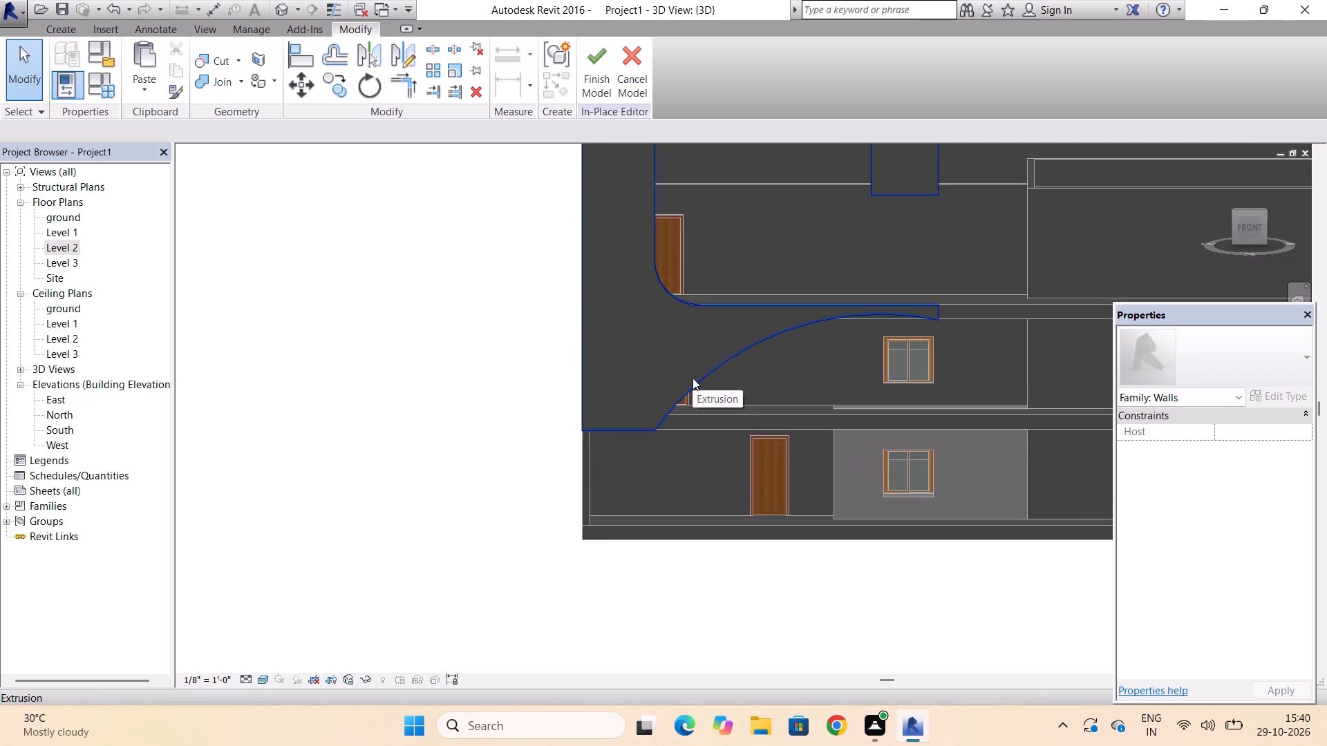
left_click(693, 381)
left_click(693, 381)
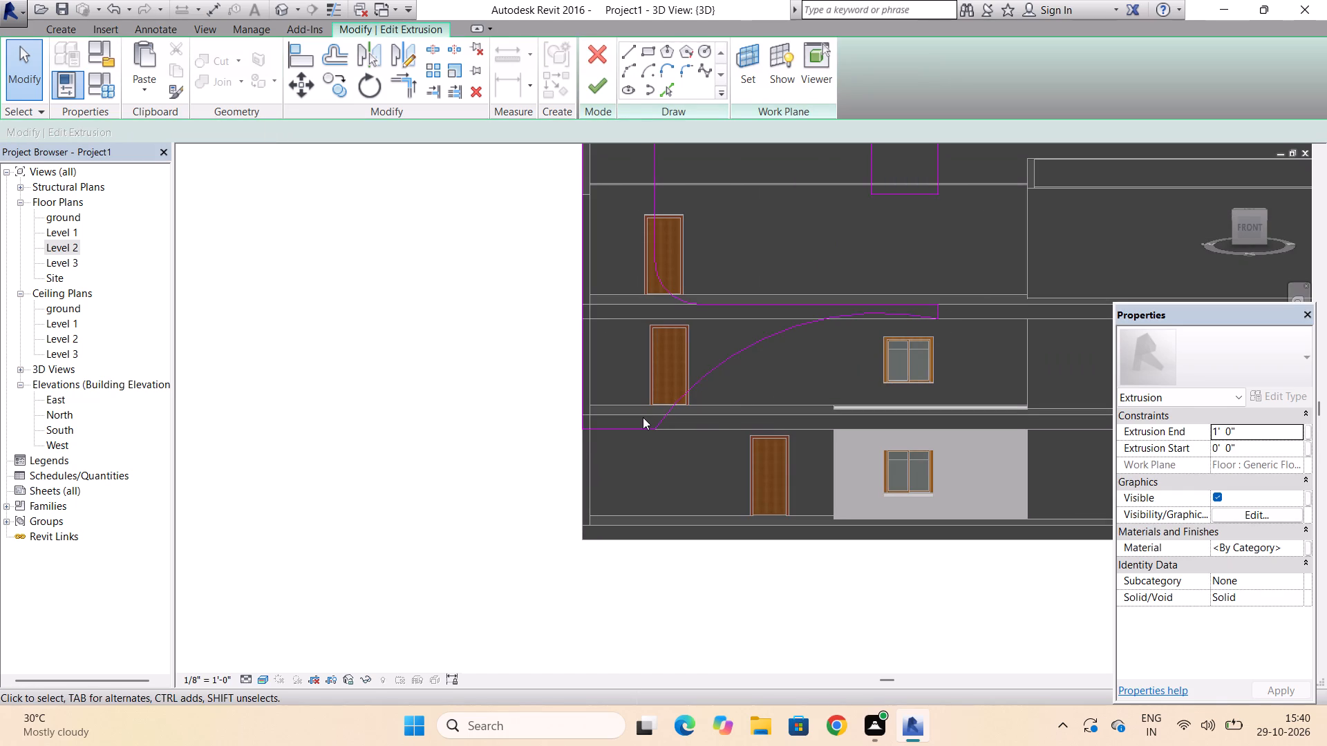
key("Escape")
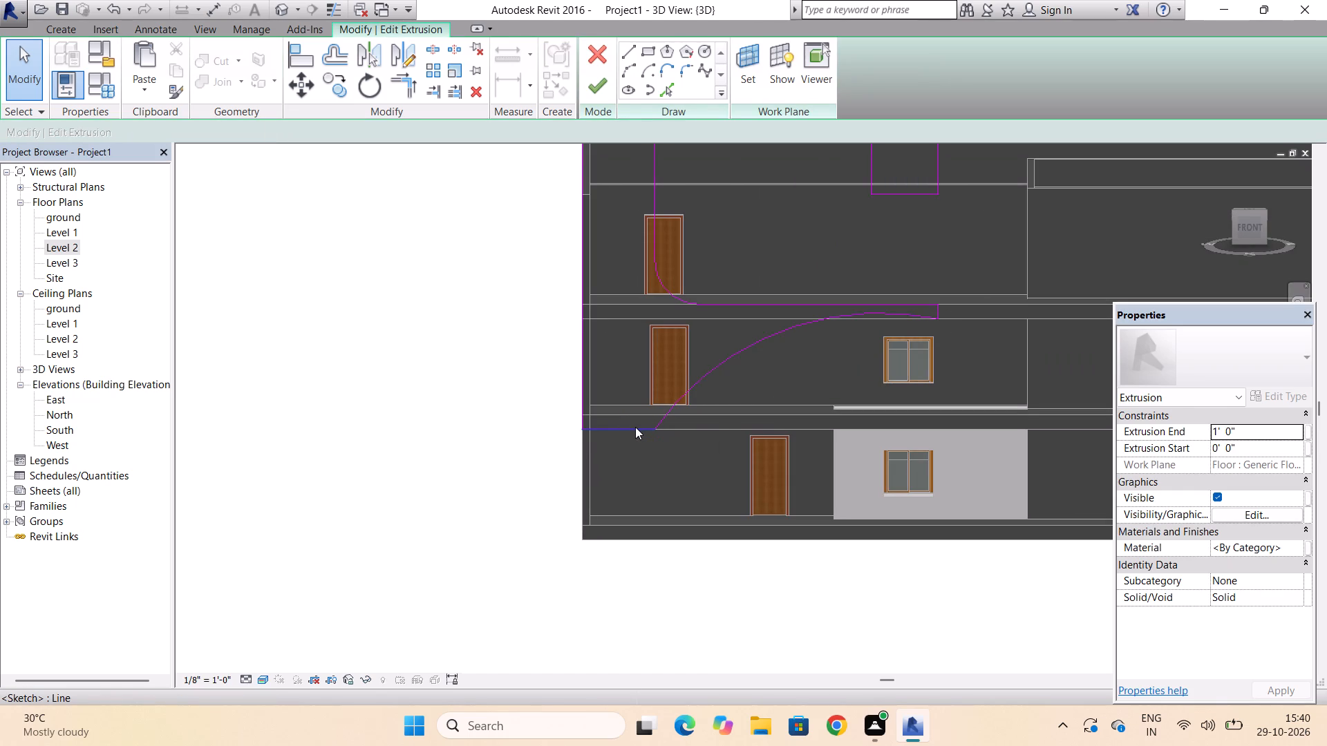
scroll(635, 427, "up", 6)
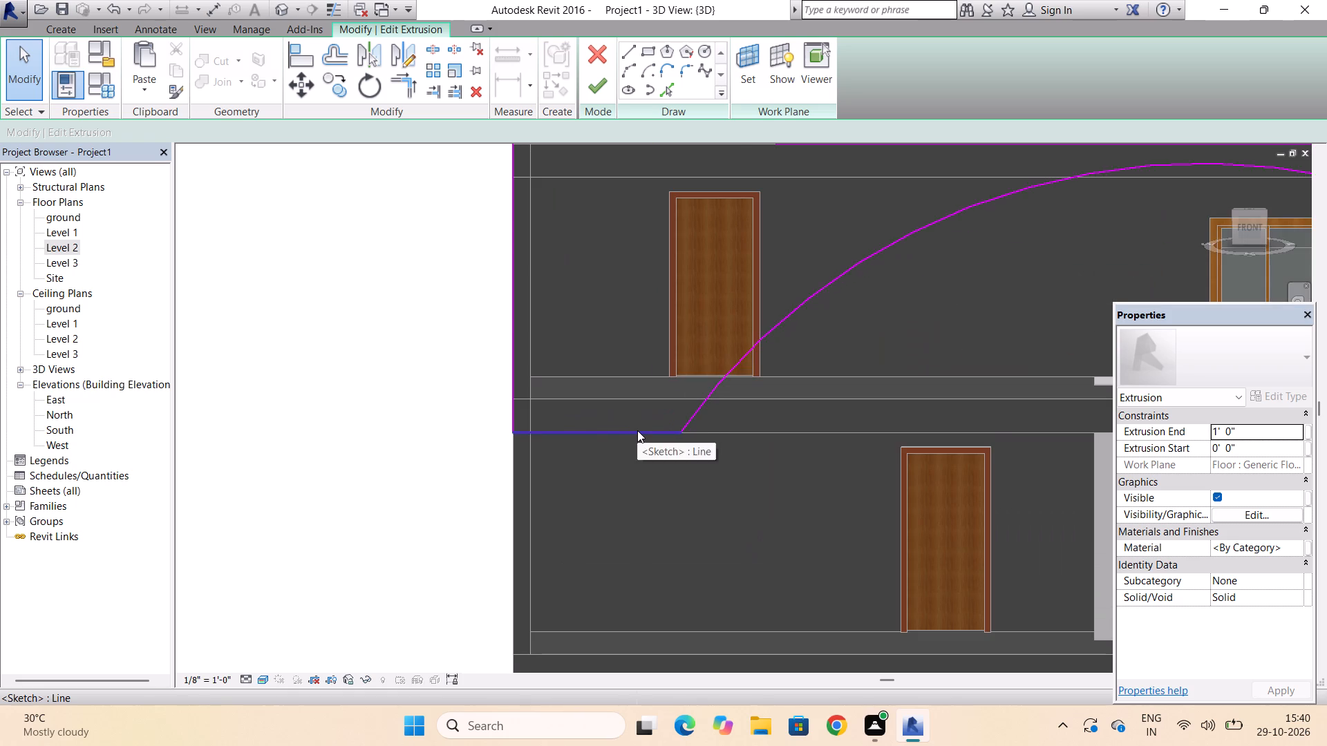
left_click(637, 430)
left_click_drag(679, 431, 603, 433)
scroll(604, 433, "down", 5)
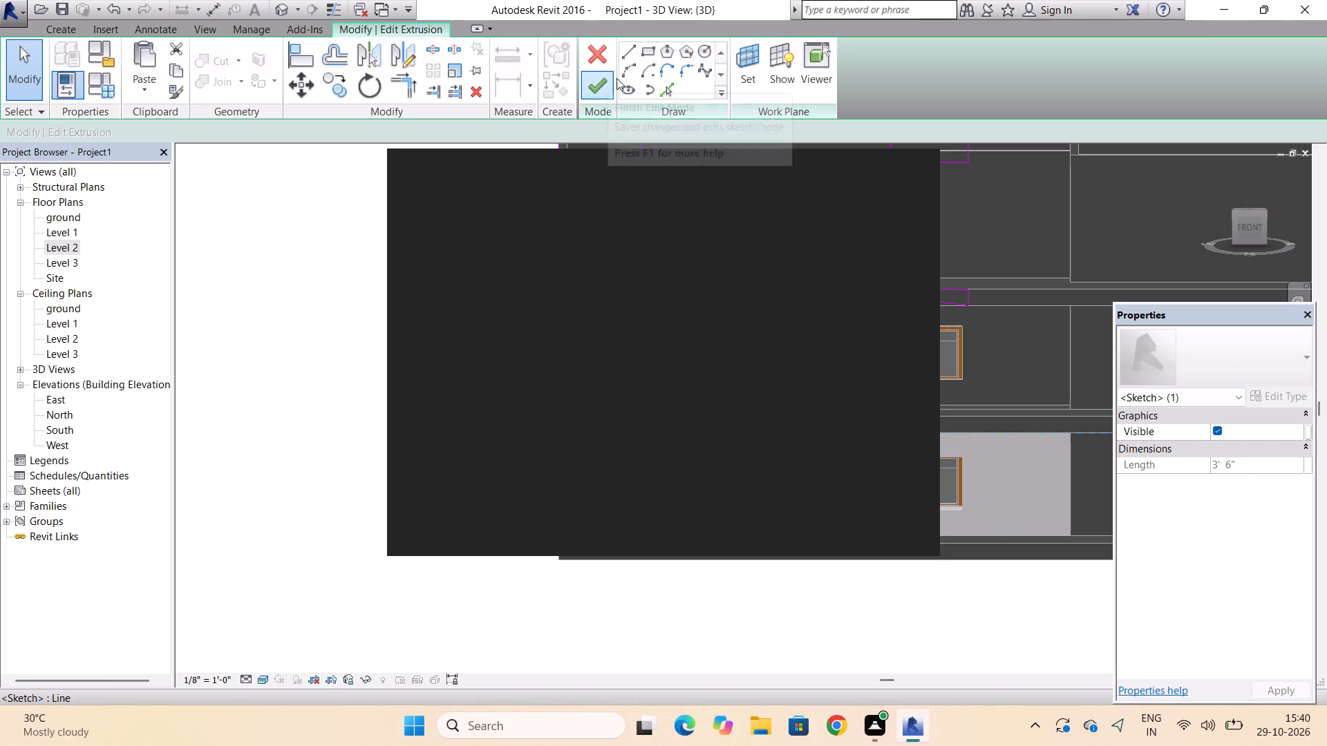
left_click(903, 175)
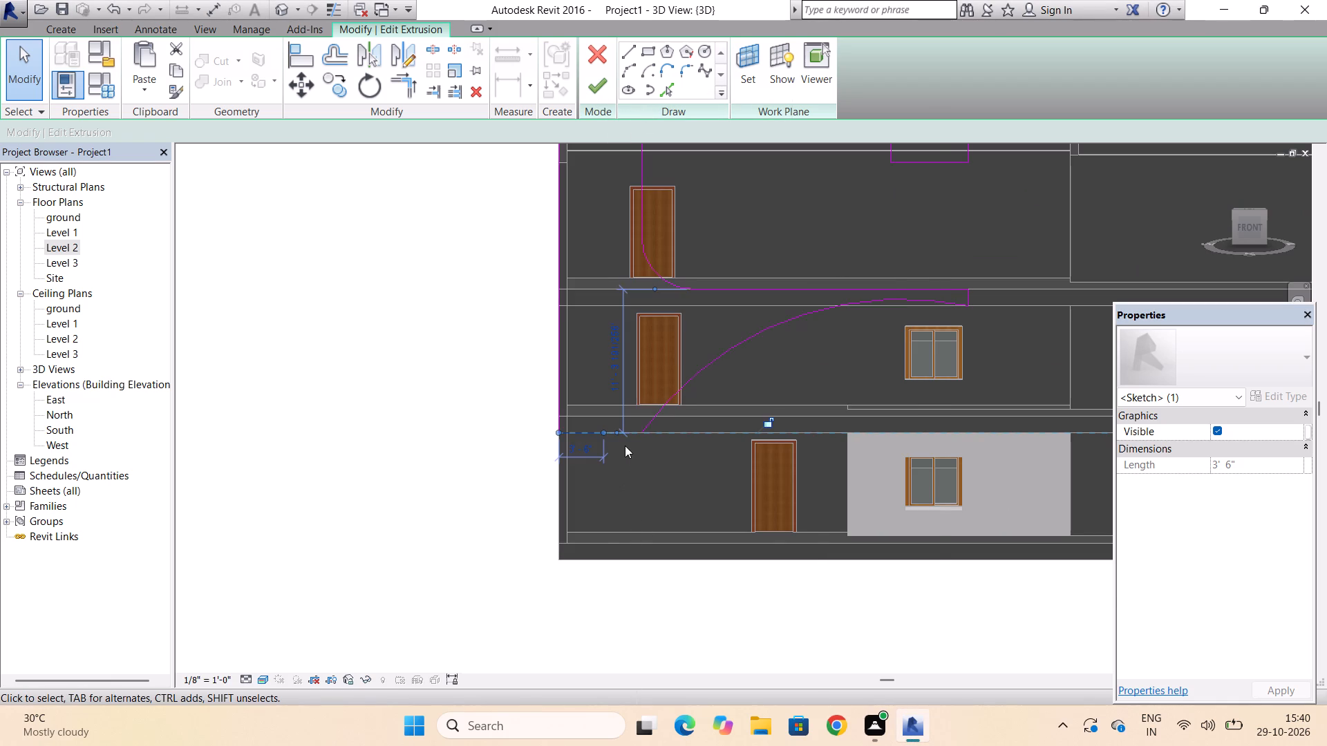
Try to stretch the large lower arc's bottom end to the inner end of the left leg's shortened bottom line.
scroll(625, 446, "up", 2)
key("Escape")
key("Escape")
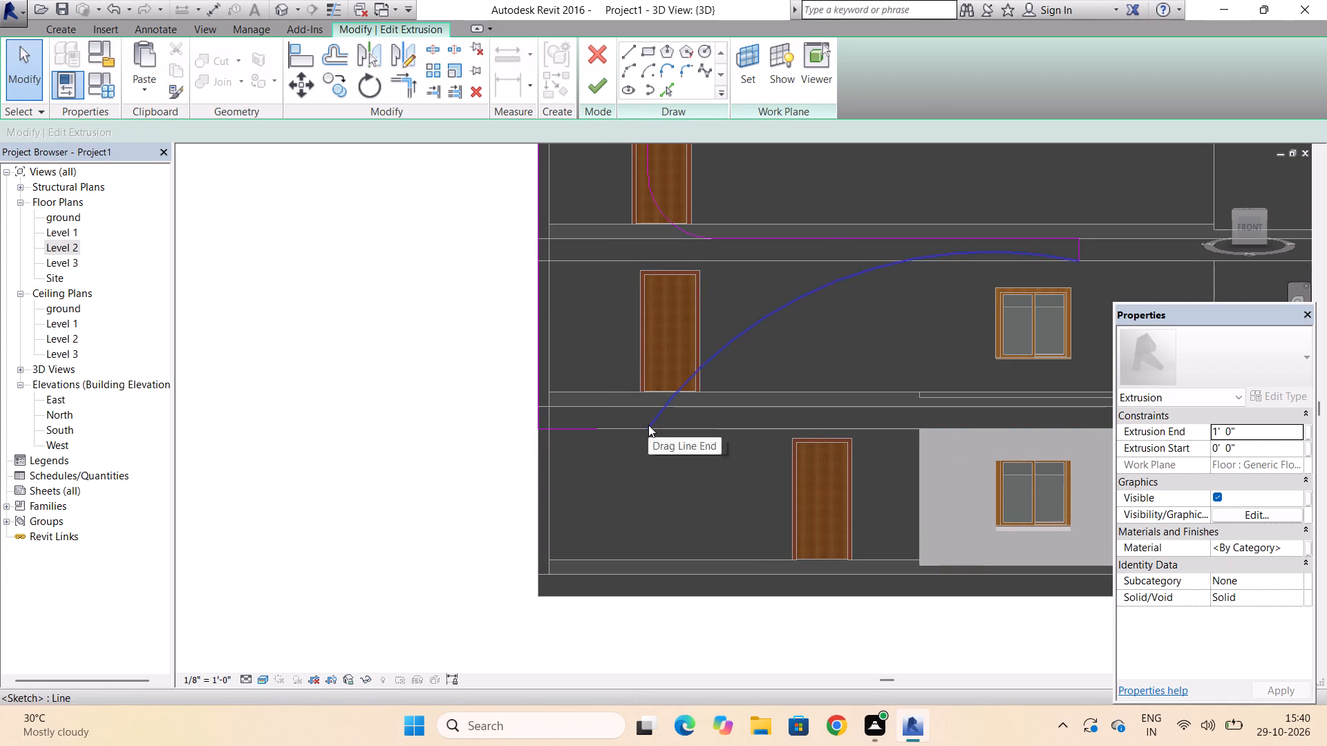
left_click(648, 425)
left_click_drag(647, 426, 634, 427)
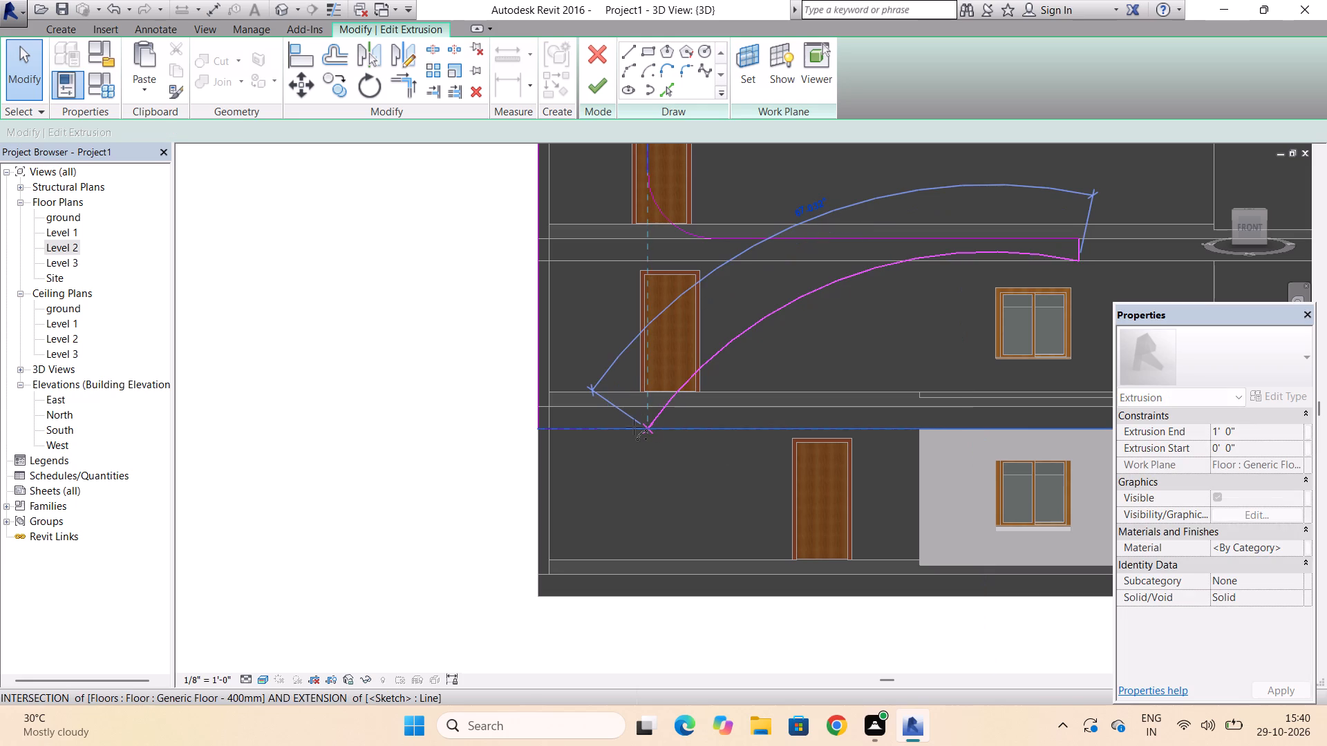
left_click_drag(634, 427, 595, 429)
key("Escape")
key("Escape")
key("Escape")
Delete the large lower arc between the left leg's bottom line and the short vertical below the slab.
left_click(661, 405)
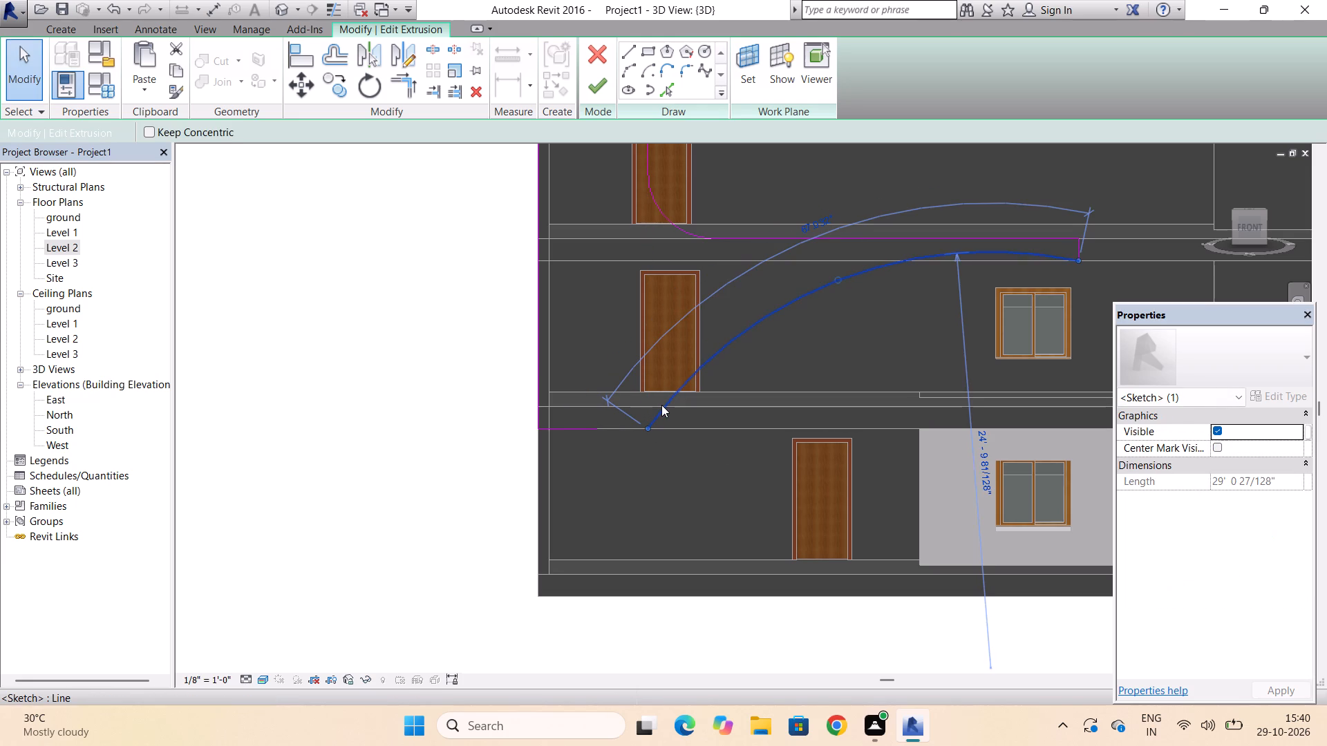
key("Delete")
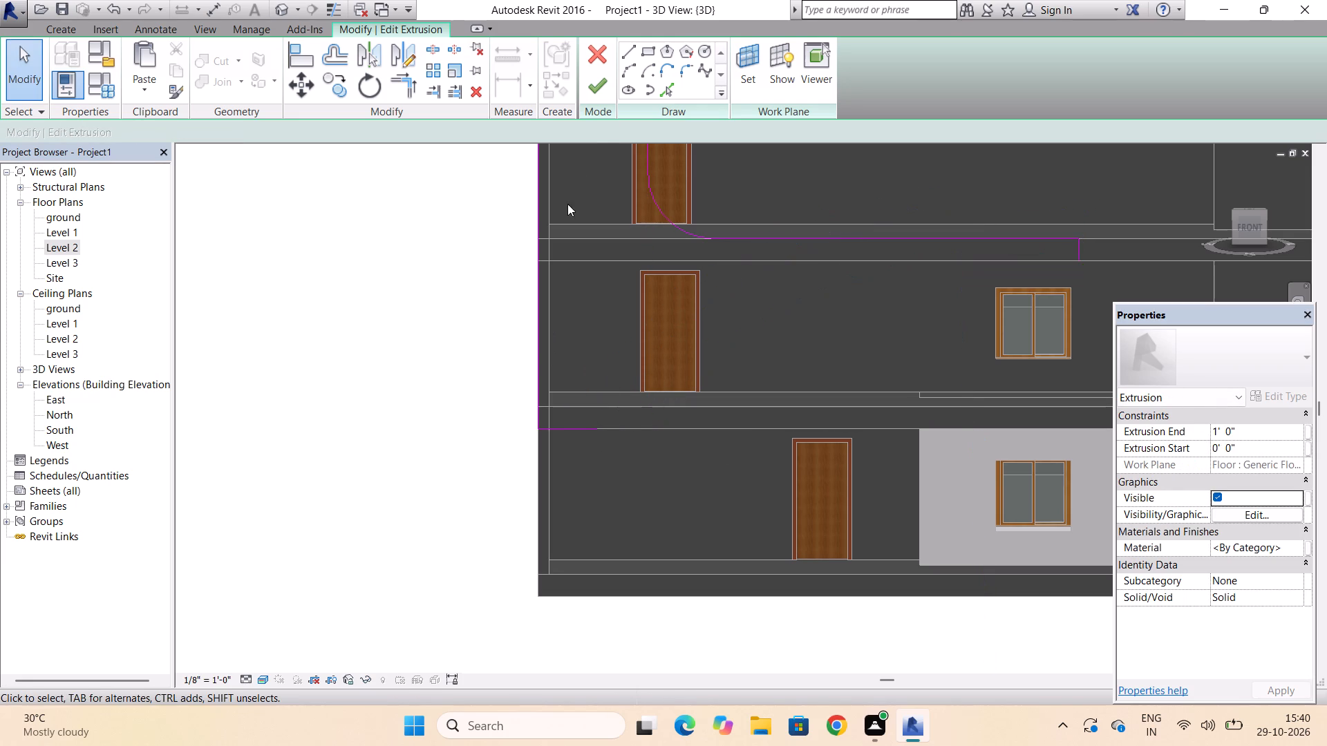
Start a replacement start-end-radius arc from the inner end of the left leg's shortened bottom line.
left_click(628, 68)
left_click(596, 426)
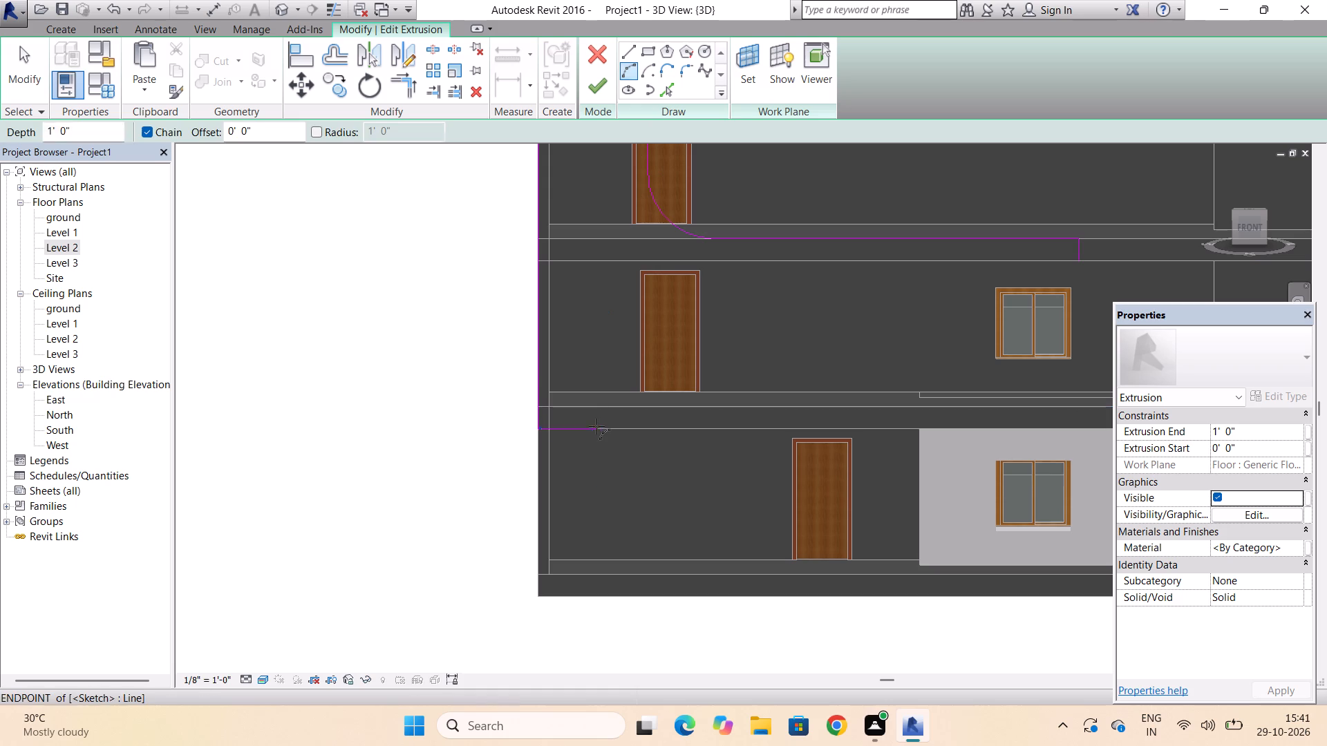
scroll(596, 426, "down", 1)
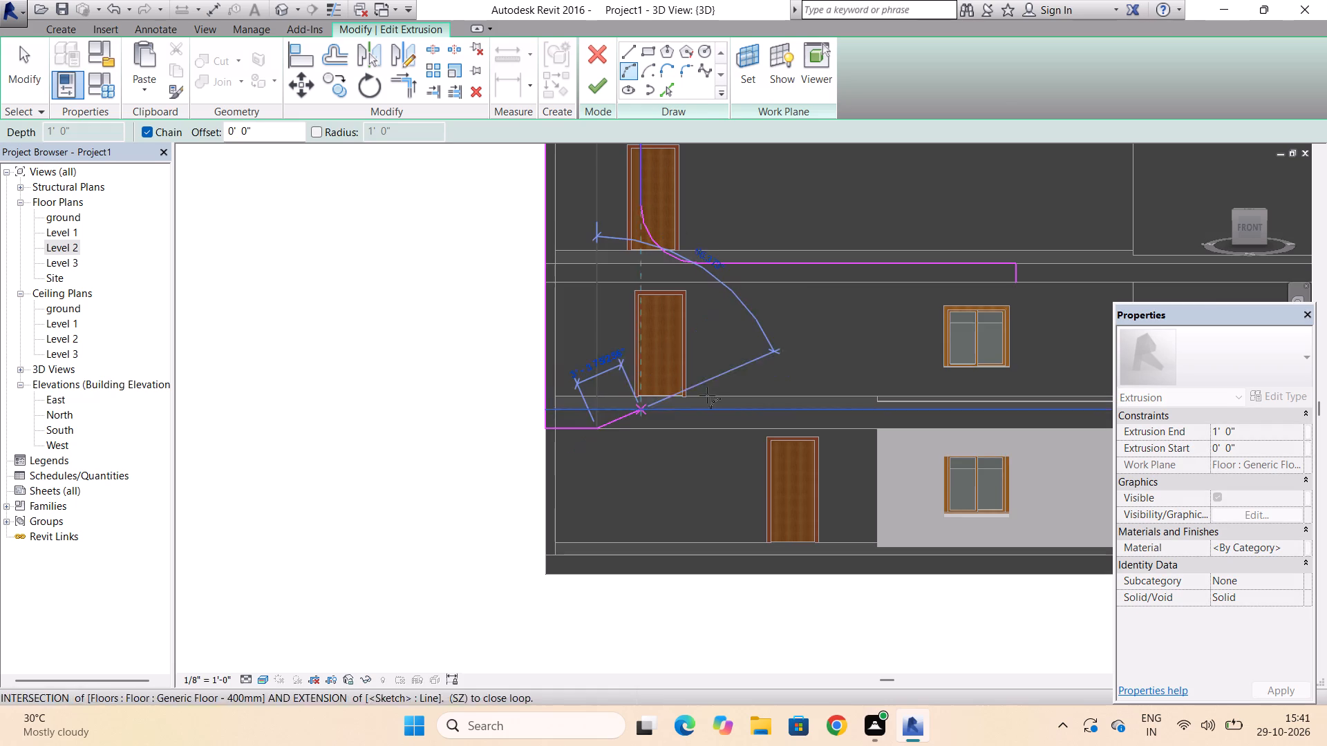
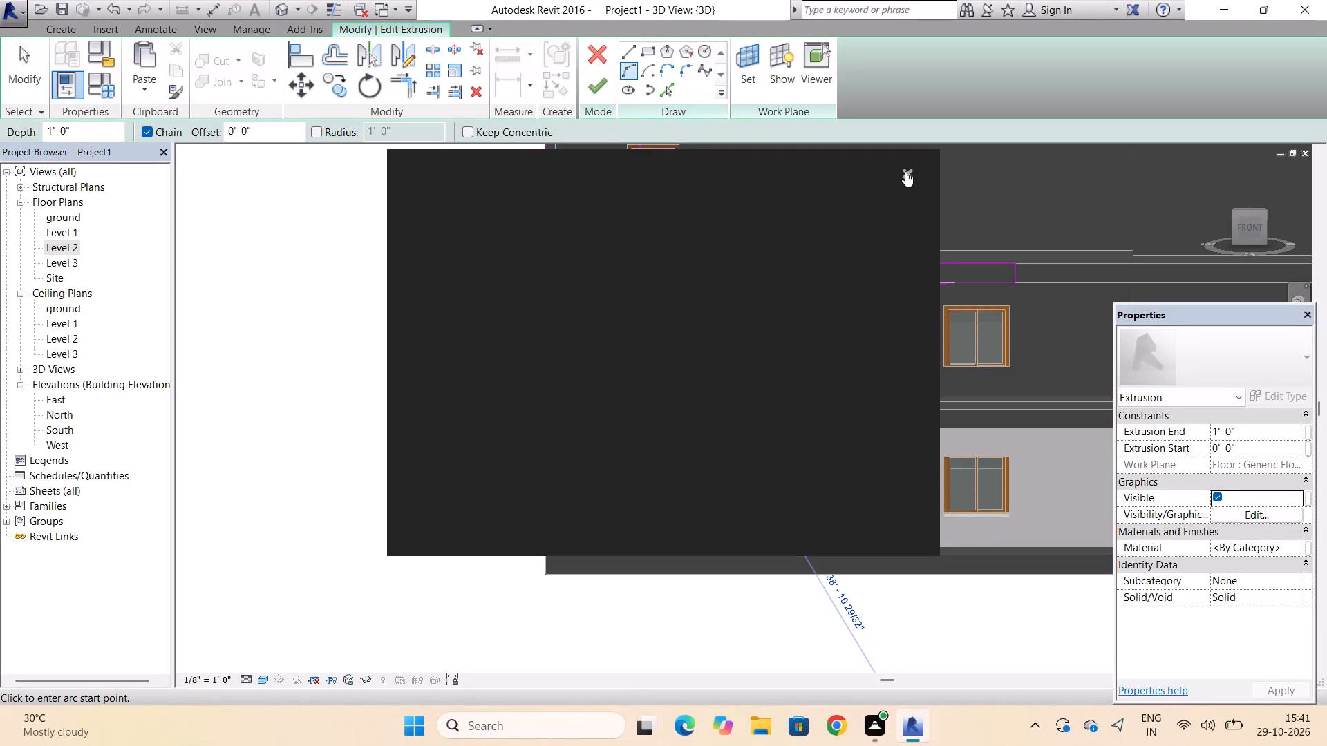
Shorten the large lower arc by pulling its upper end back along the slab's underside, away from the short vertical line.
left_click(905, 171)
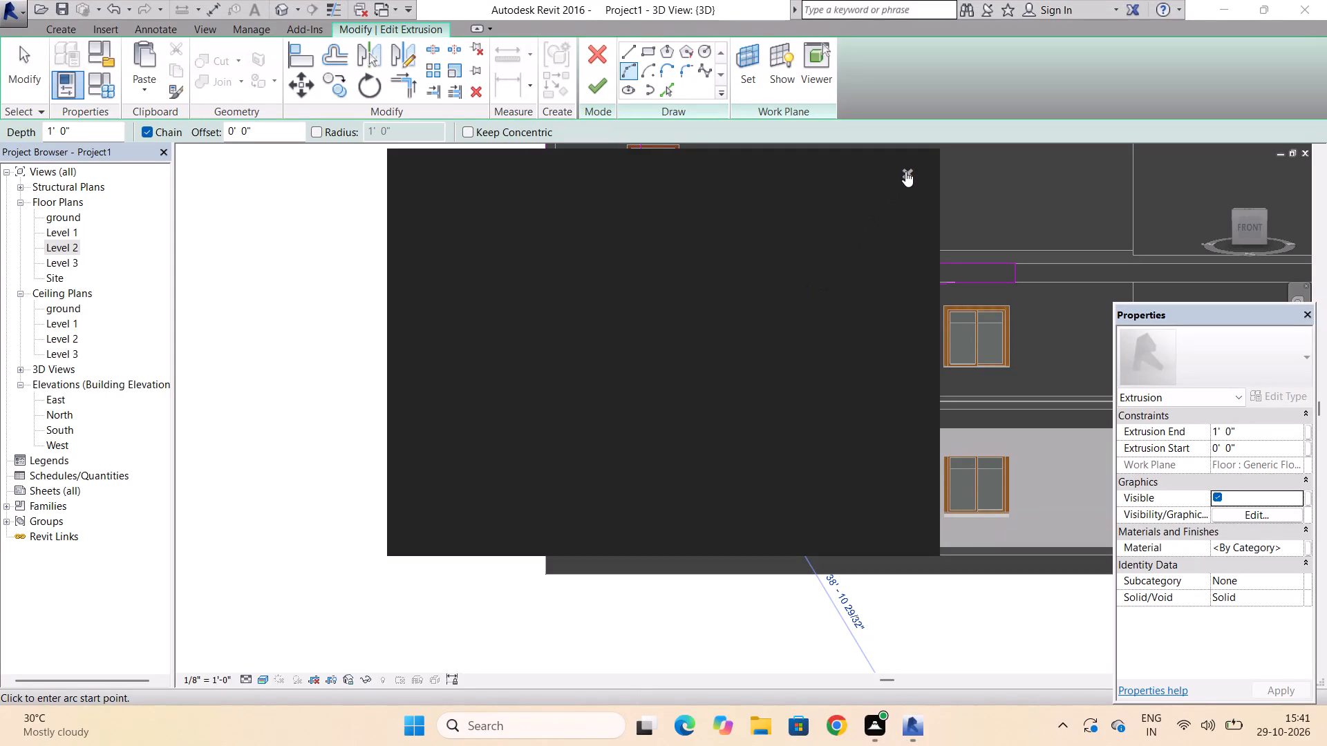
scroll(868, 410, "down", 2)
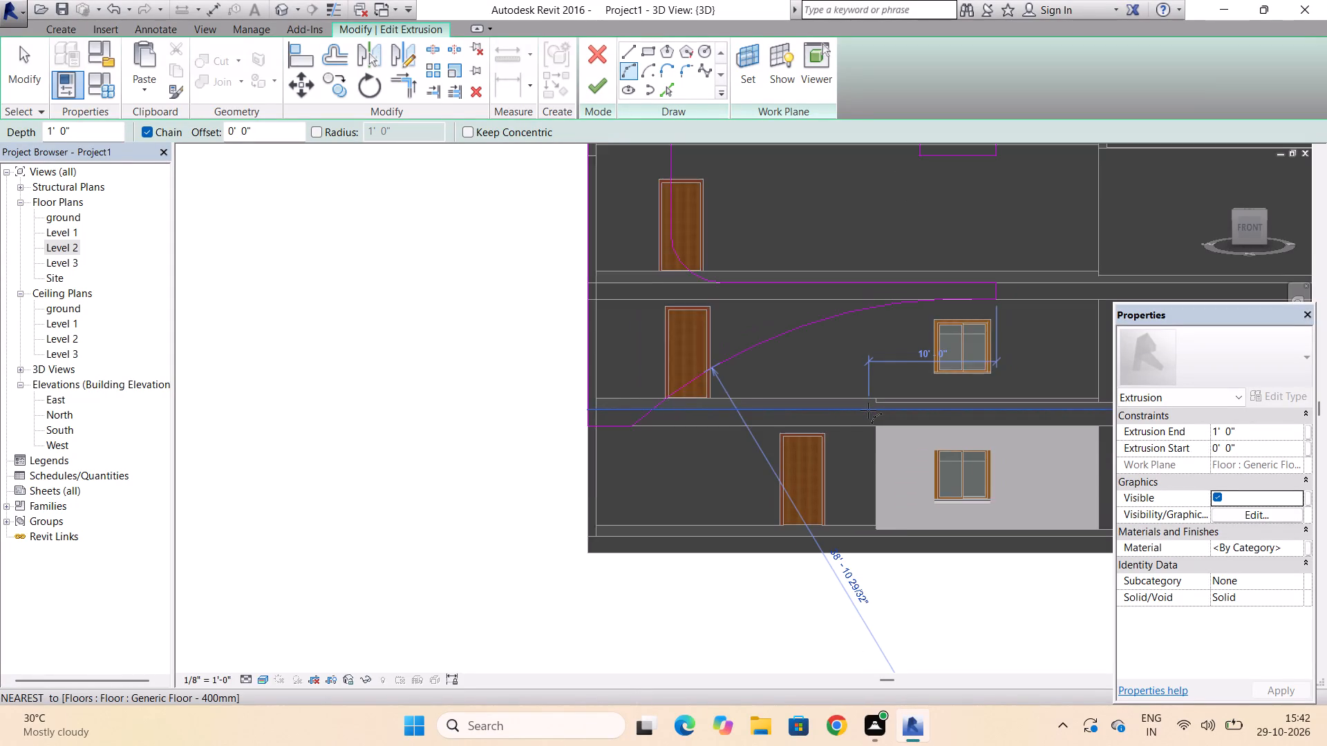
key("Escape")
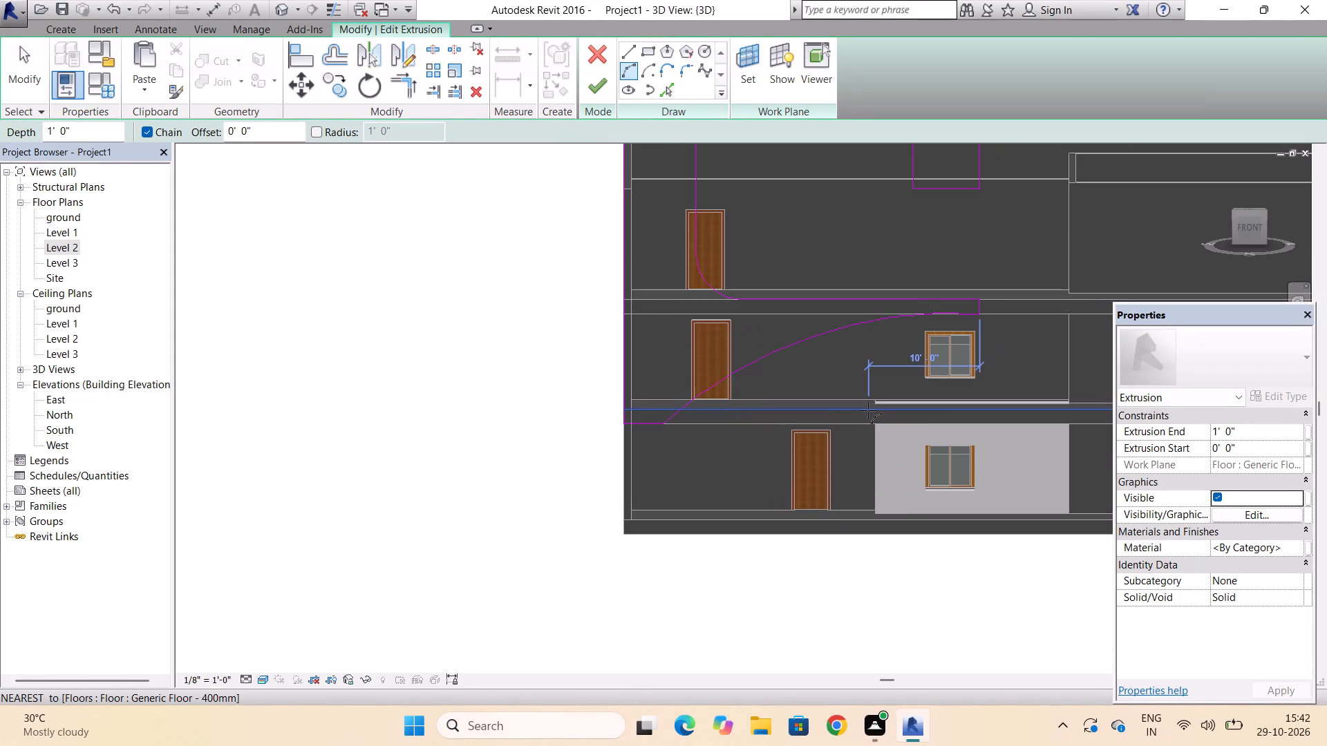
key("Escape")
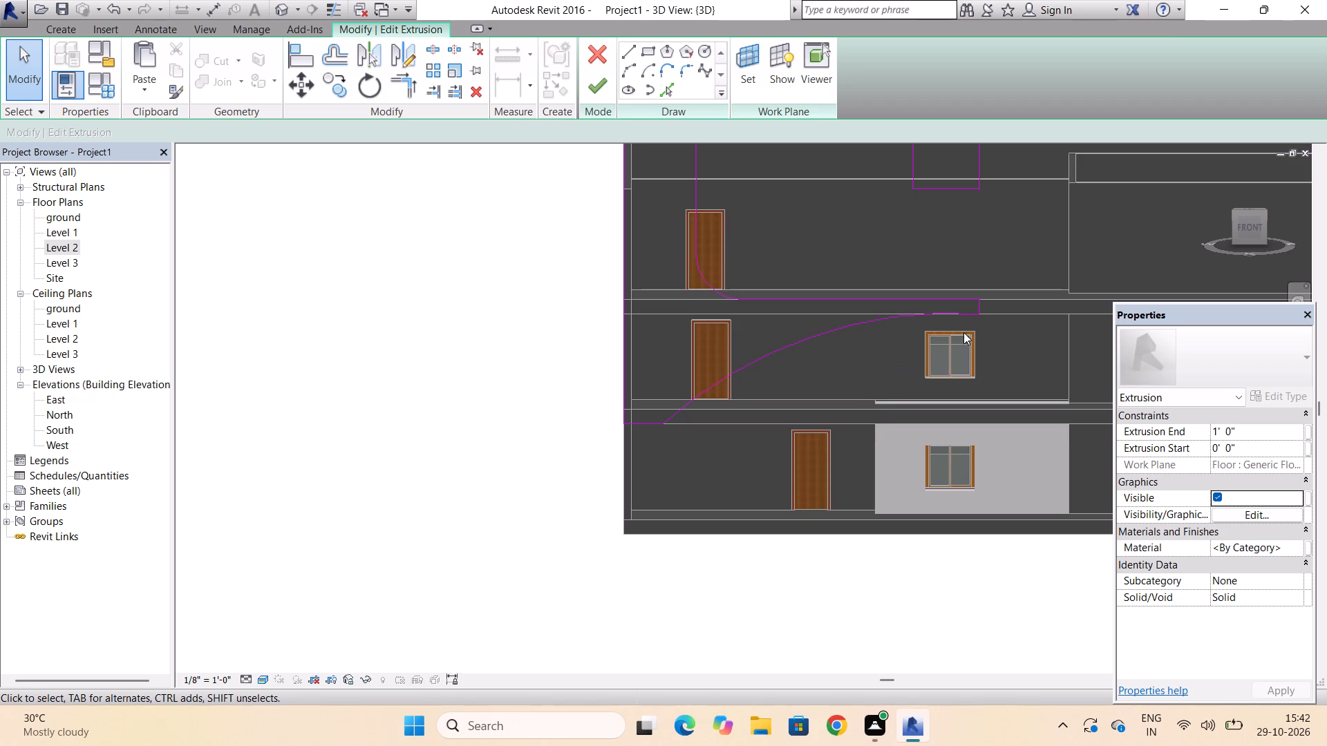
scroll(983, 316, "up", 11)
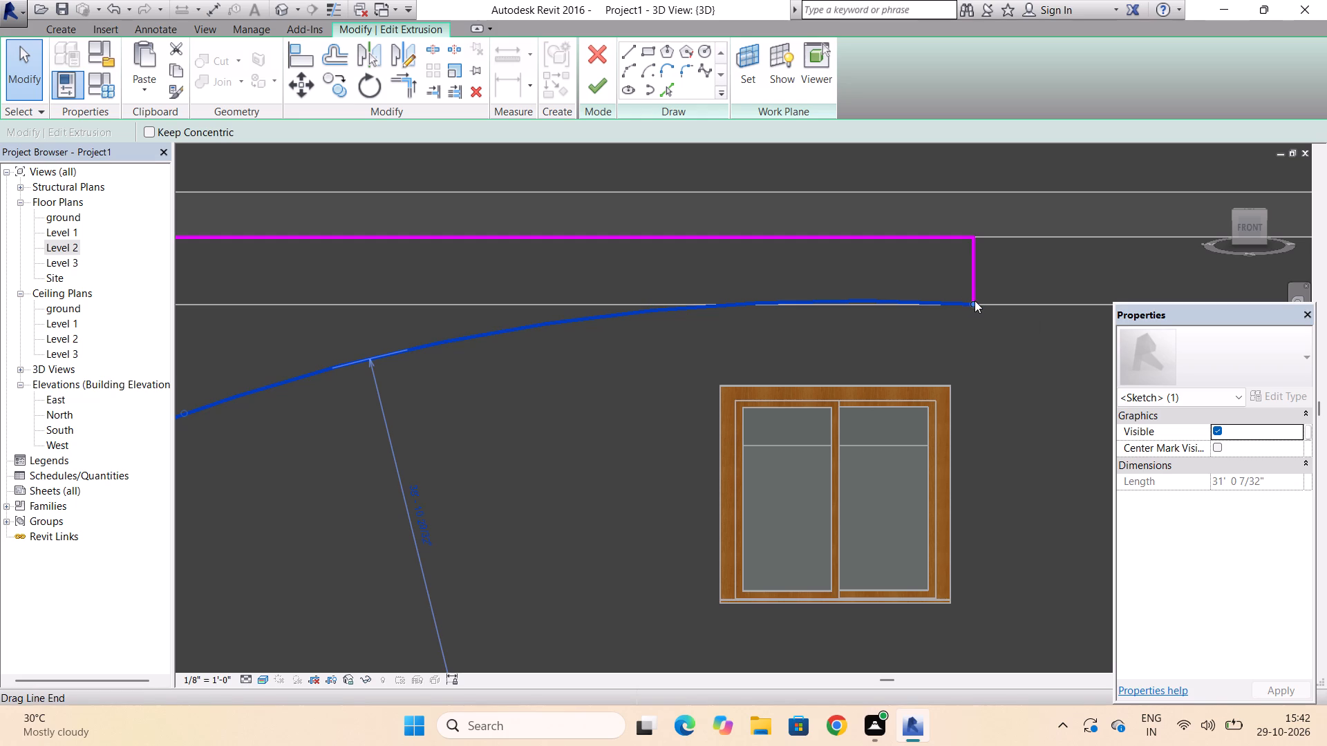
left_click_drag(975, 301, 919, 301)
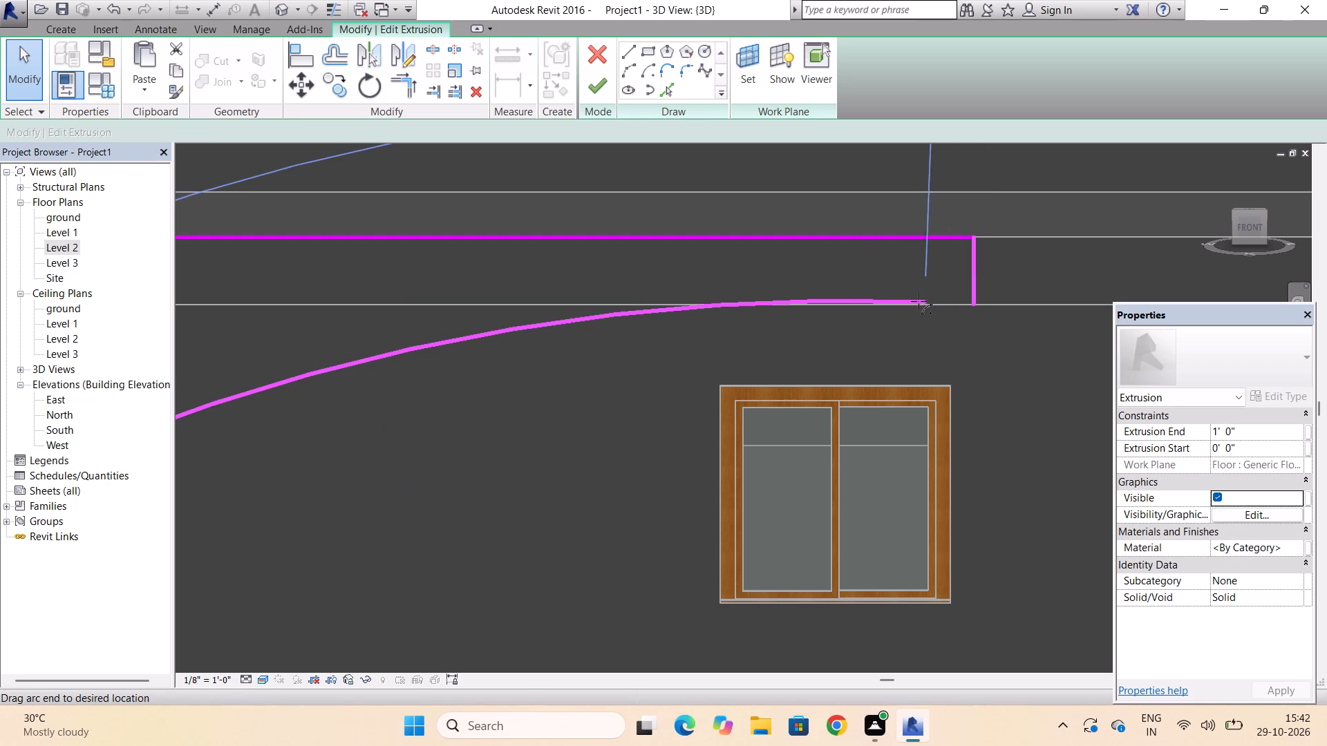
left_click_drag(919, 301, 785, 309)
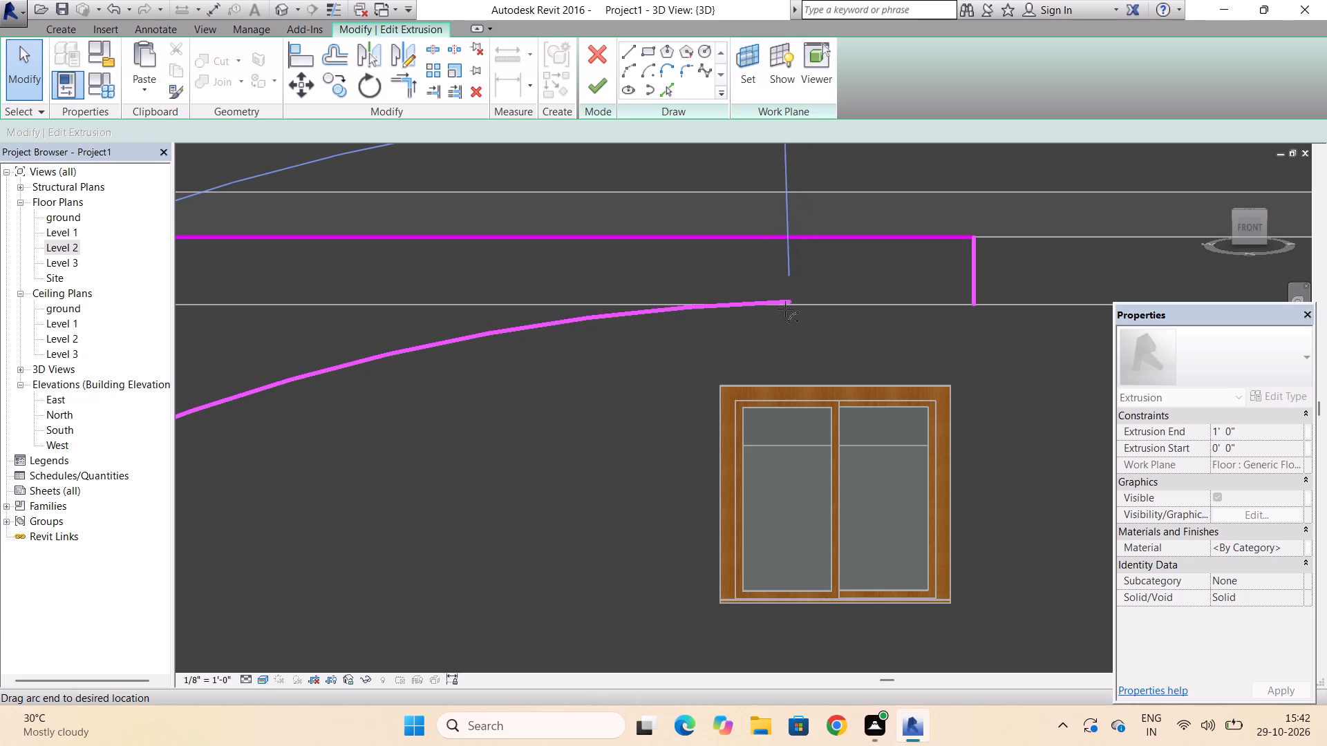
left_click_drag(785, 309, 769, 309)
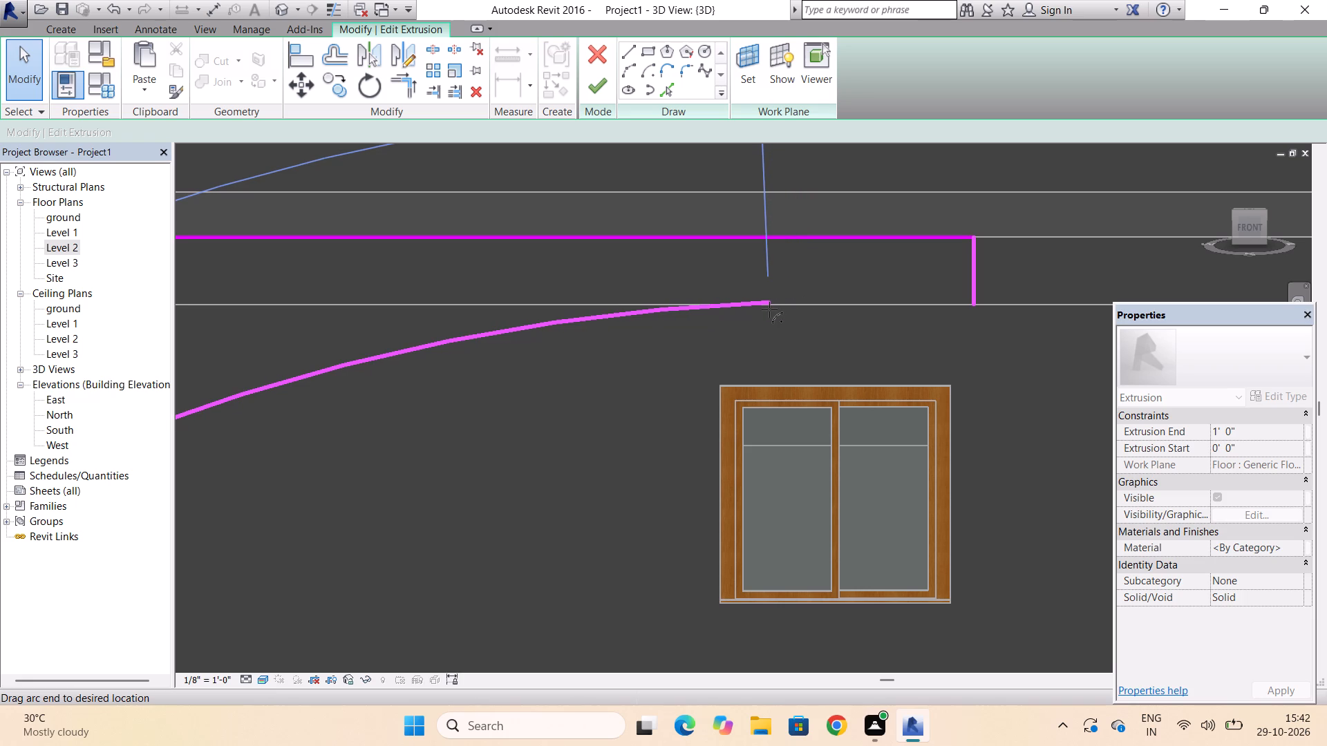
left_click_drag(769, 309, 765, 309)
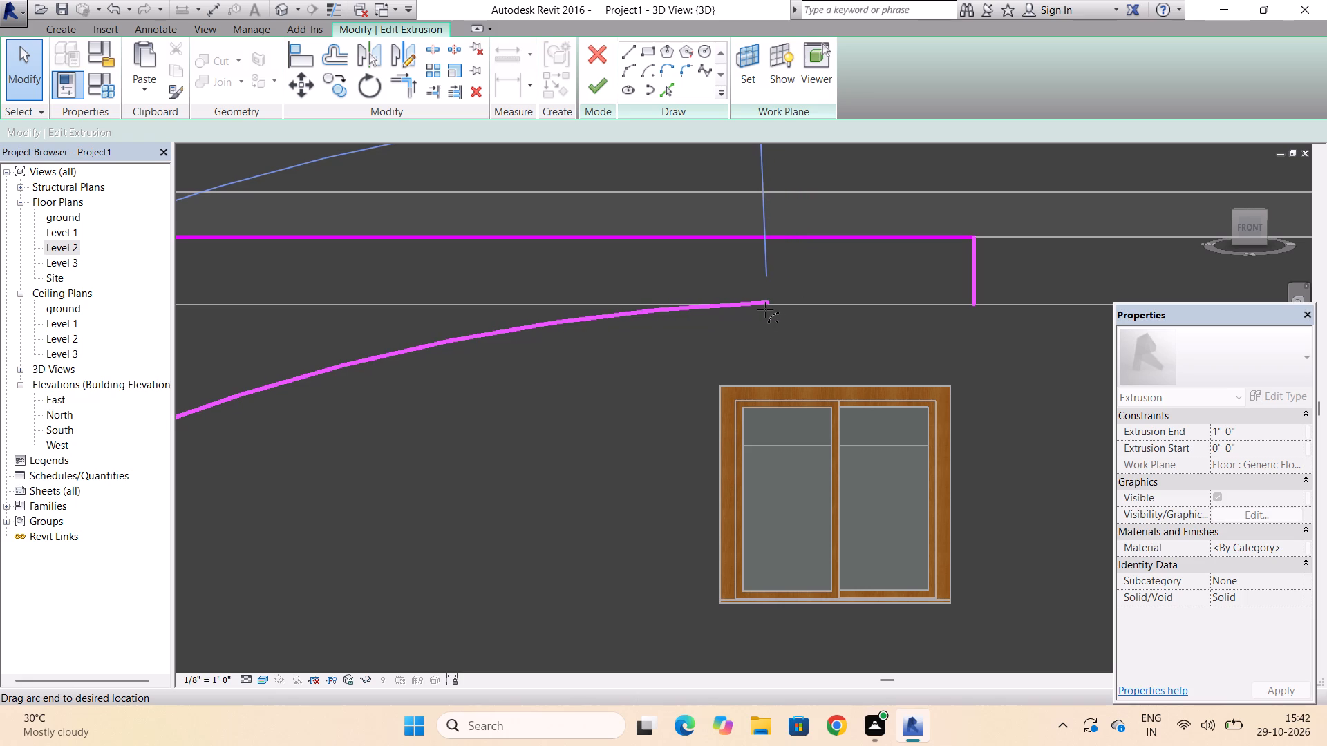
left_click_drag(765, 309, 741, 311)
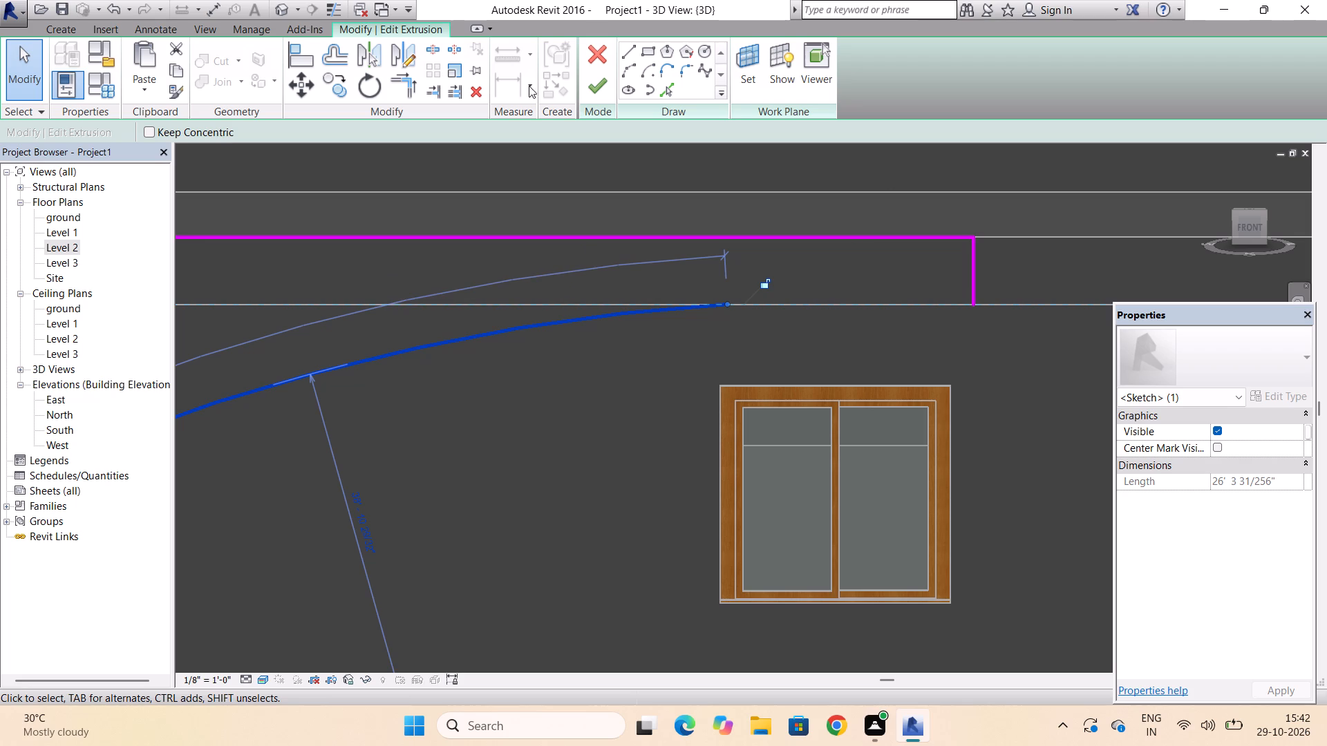
Delete the short vertical line at the free end of the sketch's horizontal line along the slab top.
left_click(632, 49)
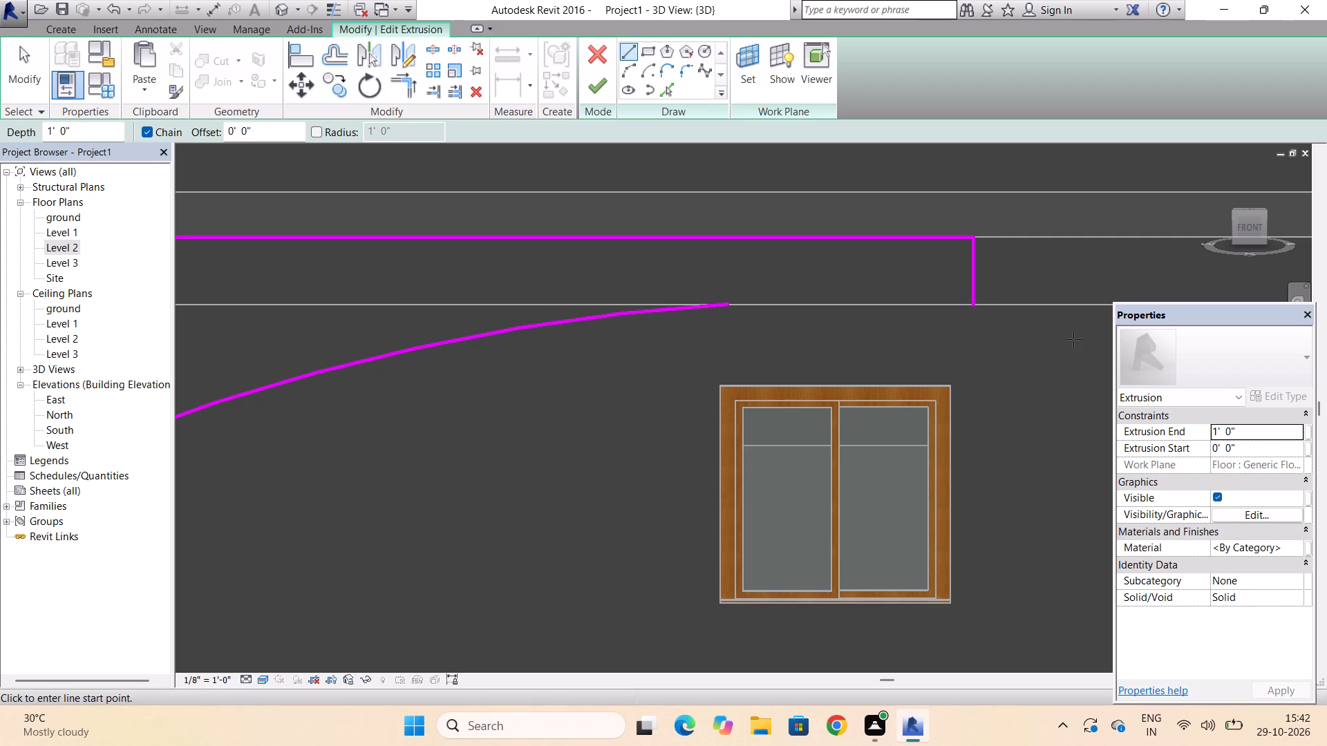
key("Escape")
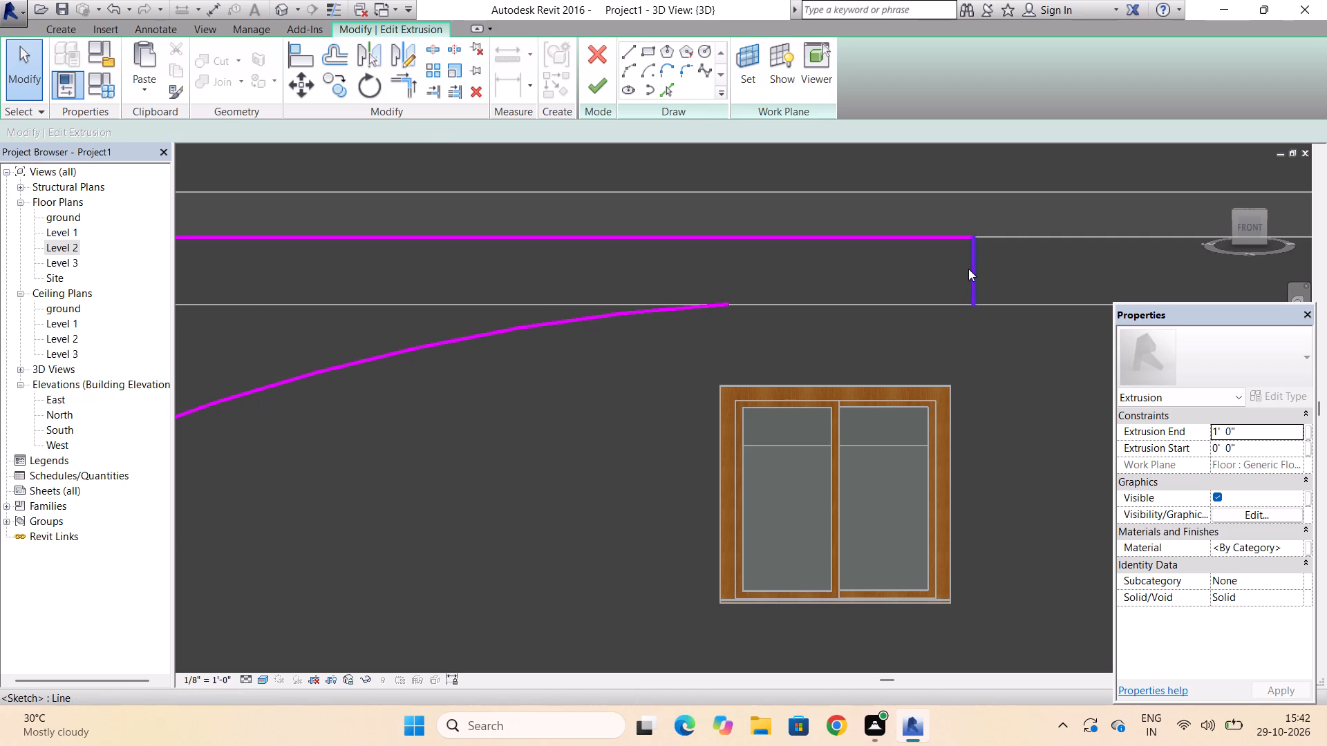
left_click(968, 269)
key("Delete")
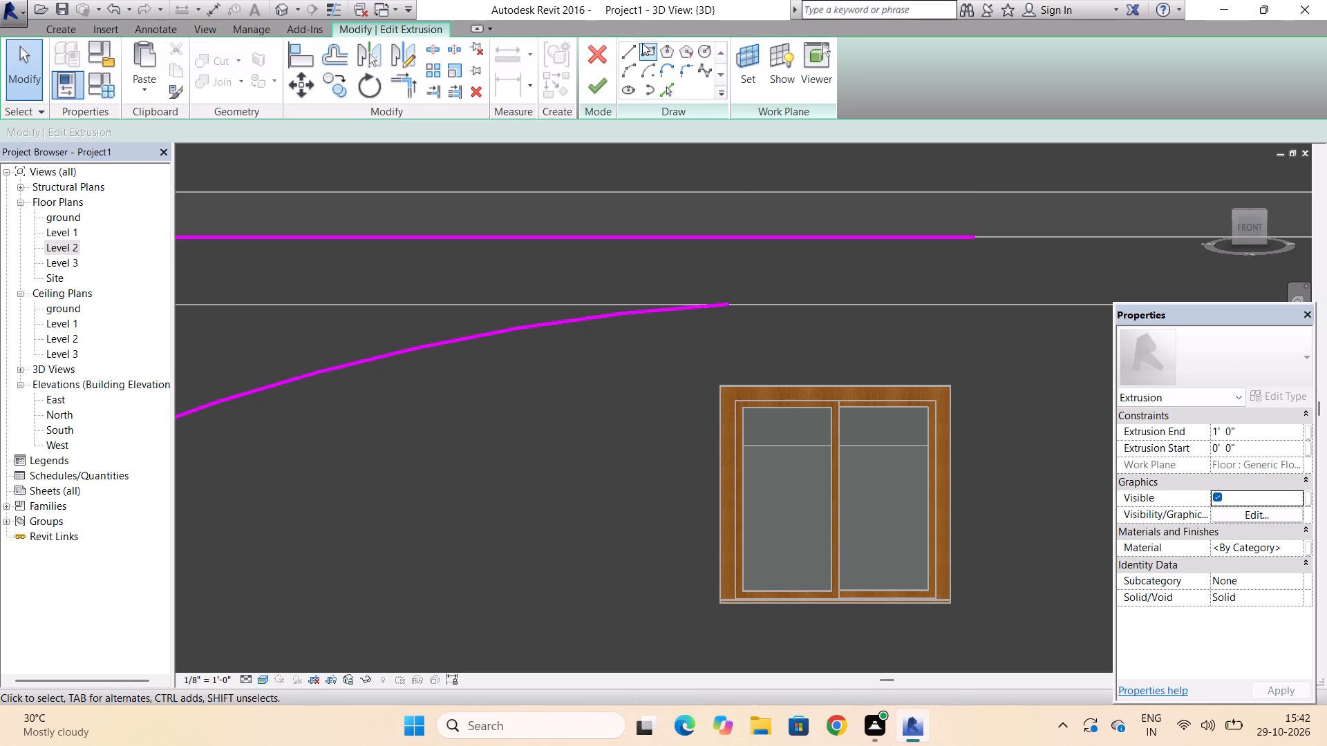
Draw a leg from the horizontal line's free end down to the lower slab's top edge, 1'-6" inward, and up to the upper slab's underside.
left_click(625, 48)
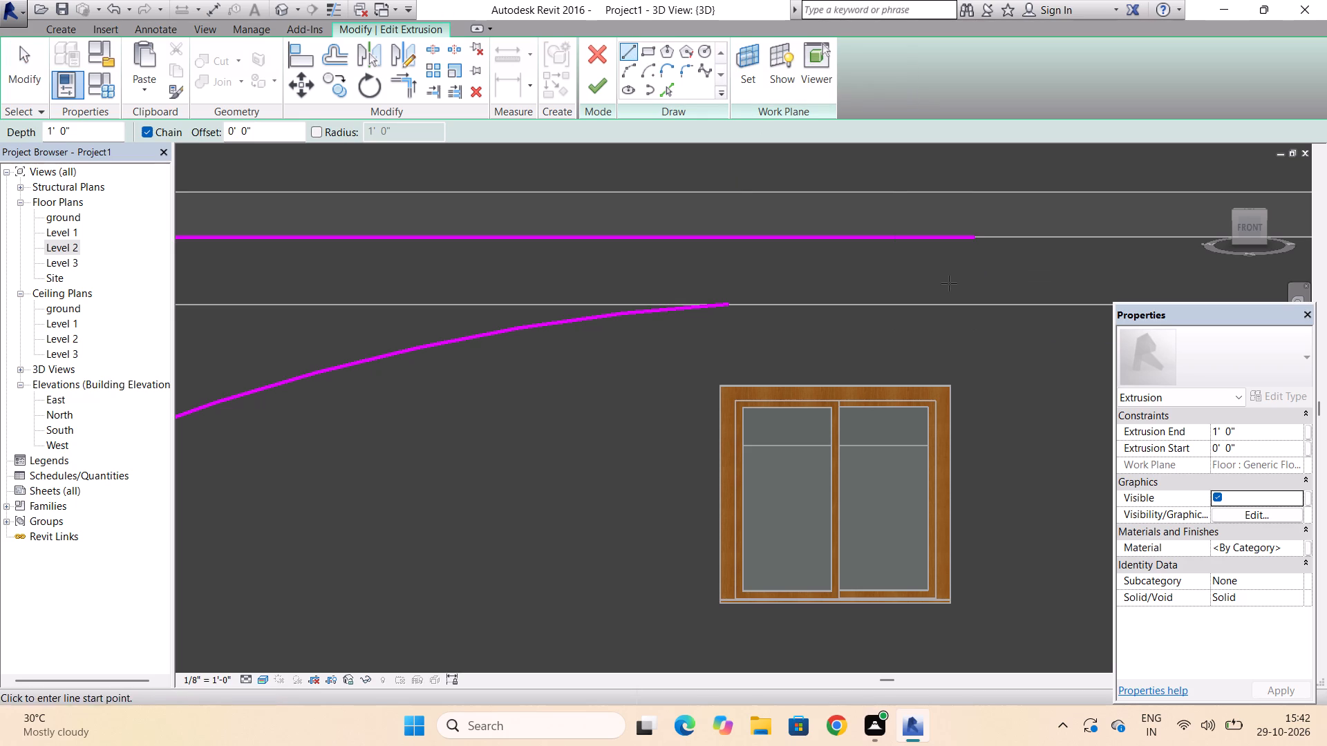
left_click(972, 238)
scroll(972, 238, "down", 9)
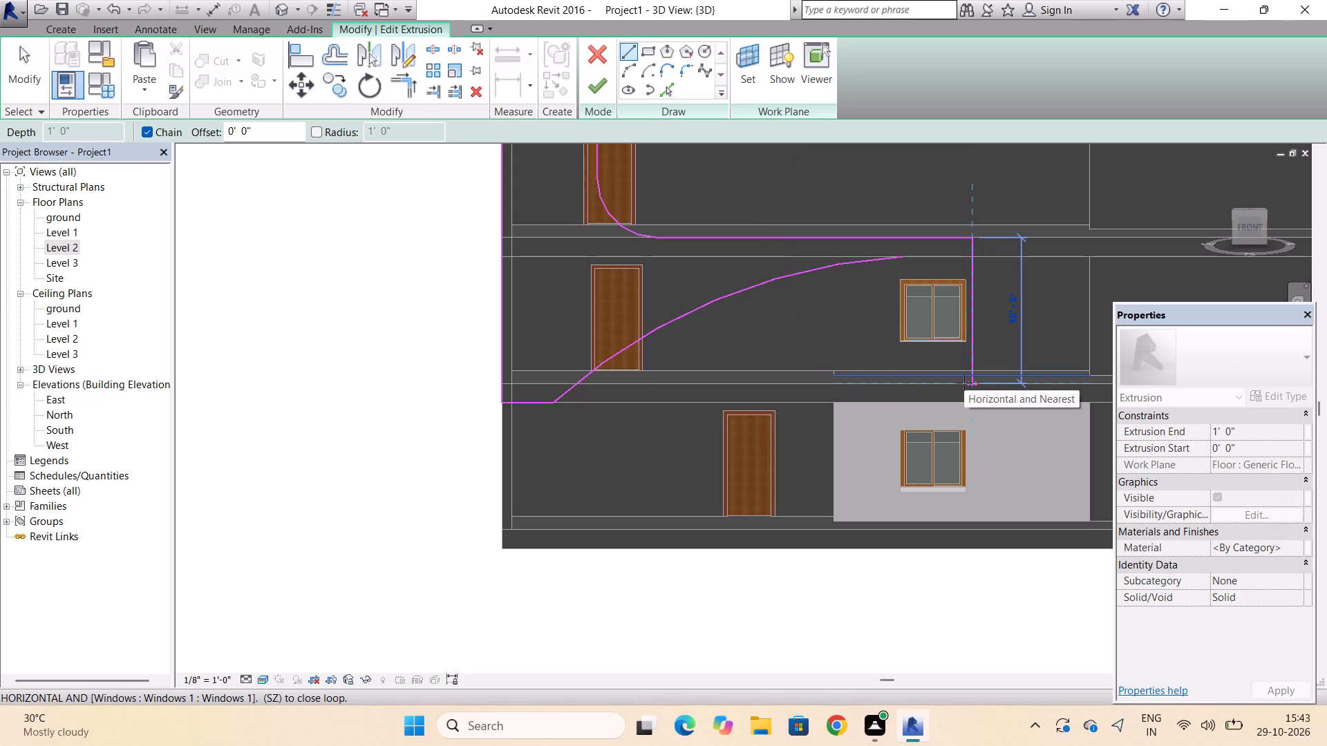
scroll(964, 383, "up", 6)
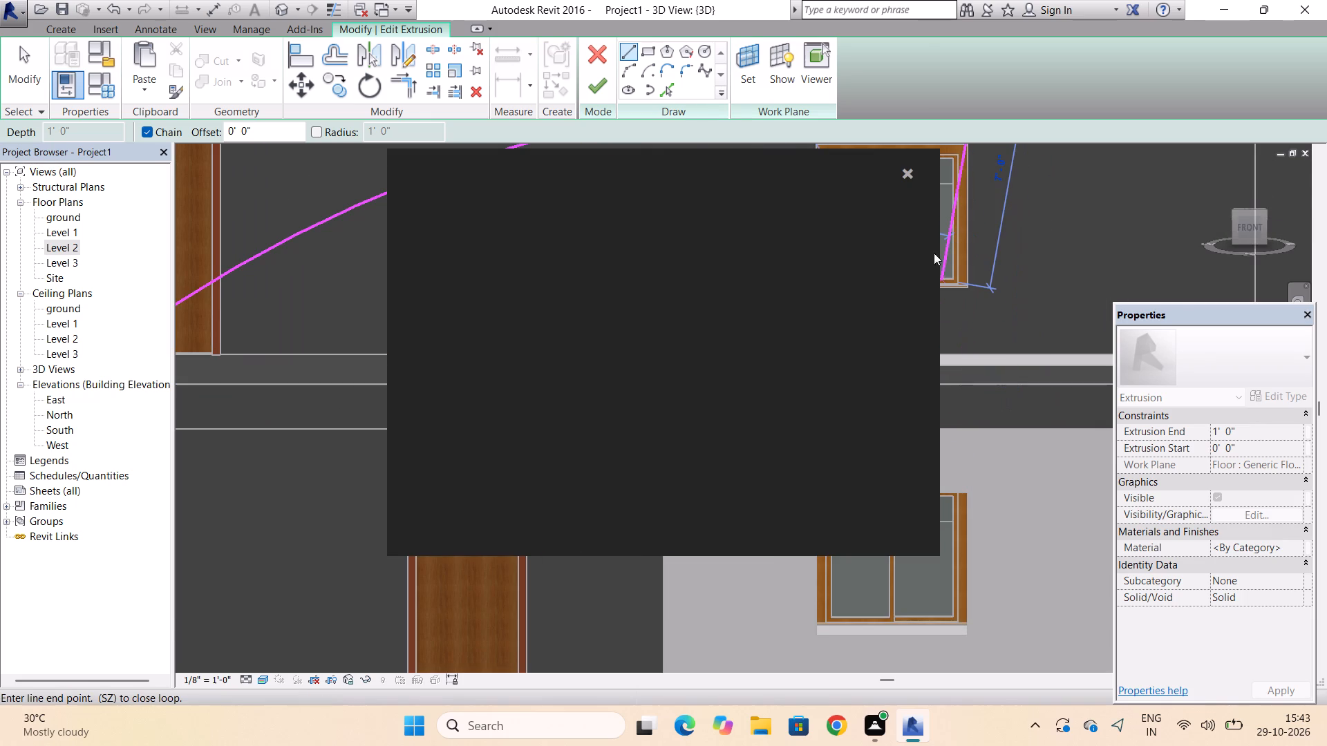
left_click(907, 171)
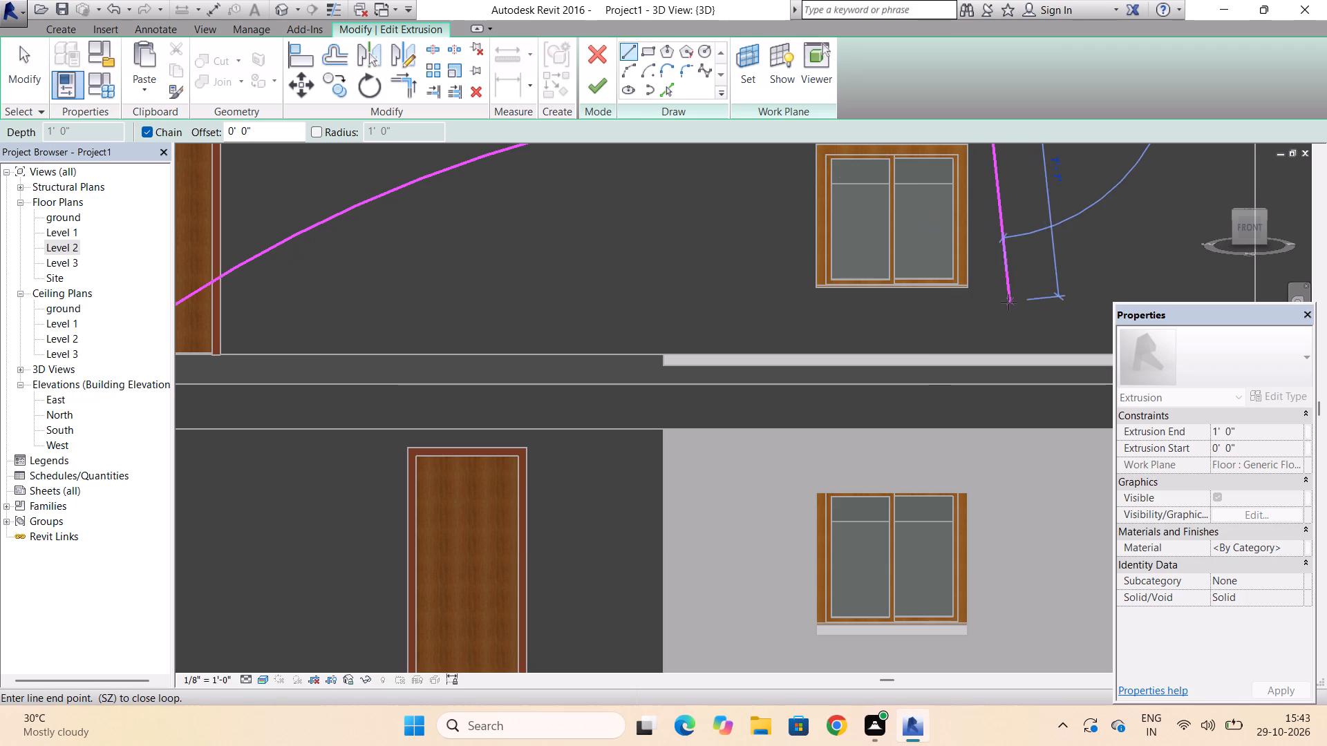
left_click(983, 386)
scroll(983, 386, "down", 6)
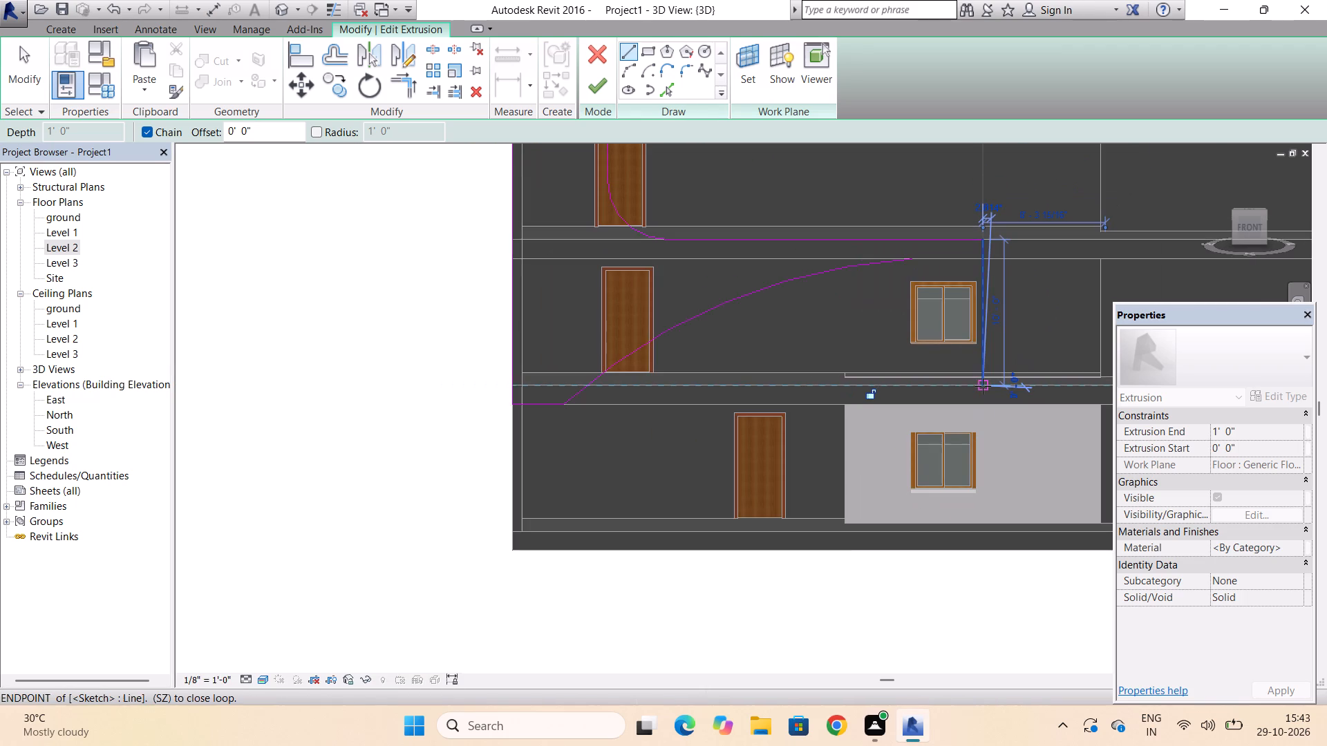
scroll(970, 380, "up", 6)
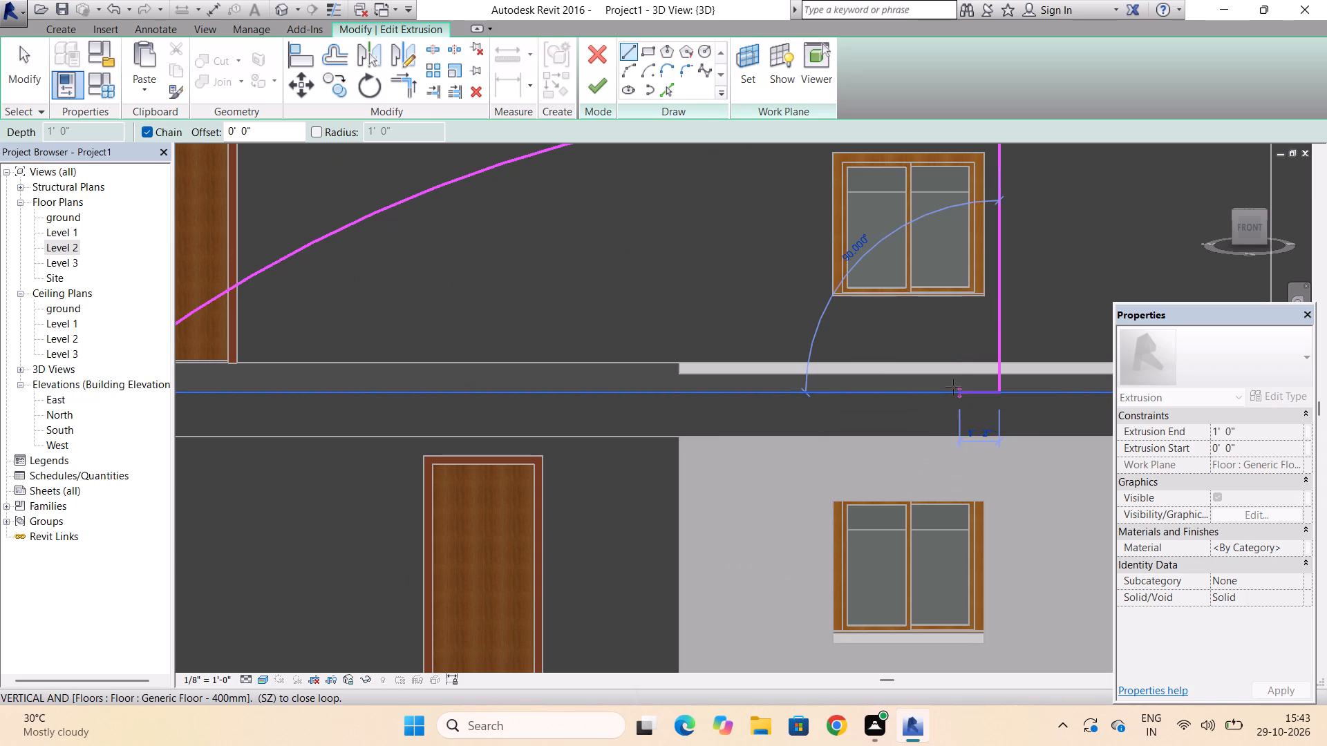
left_click(947, 387)
scroll(947, 387, "down", 3)
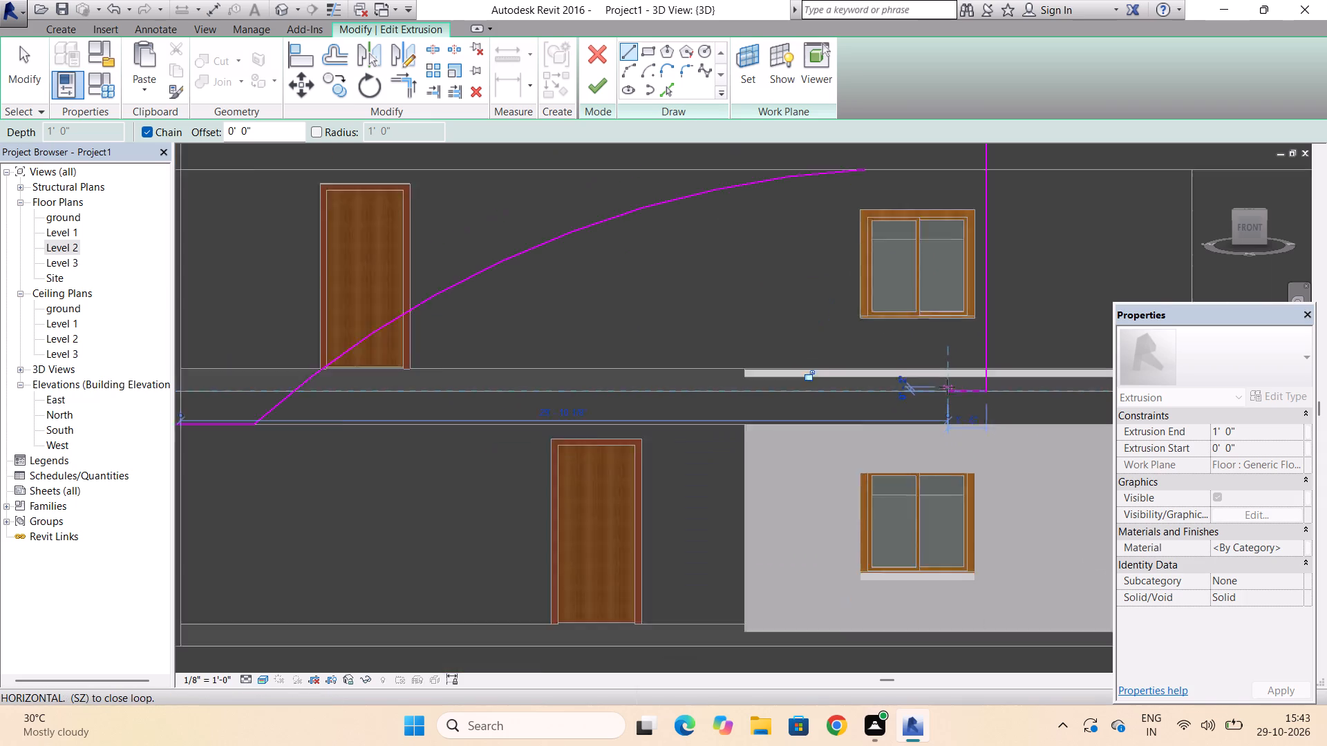
scroll(947, 387, "down", 2)
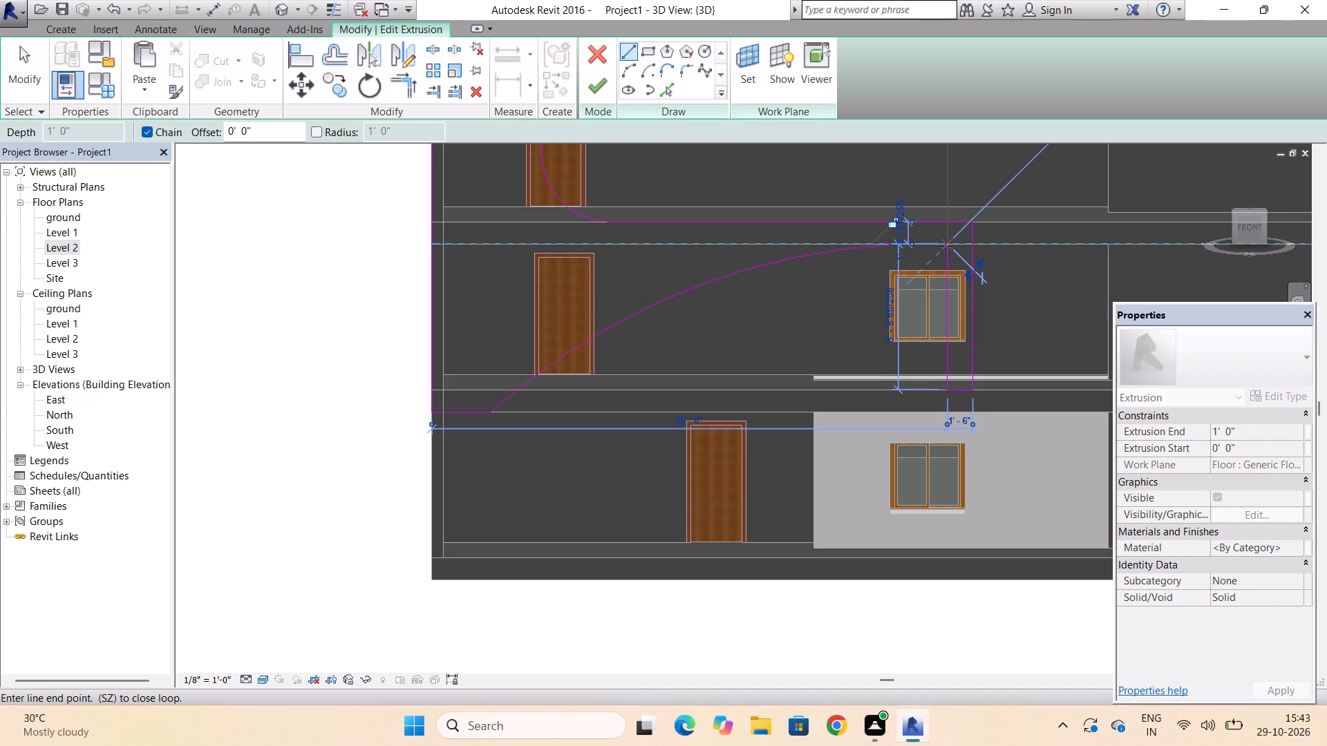
key("Escape")
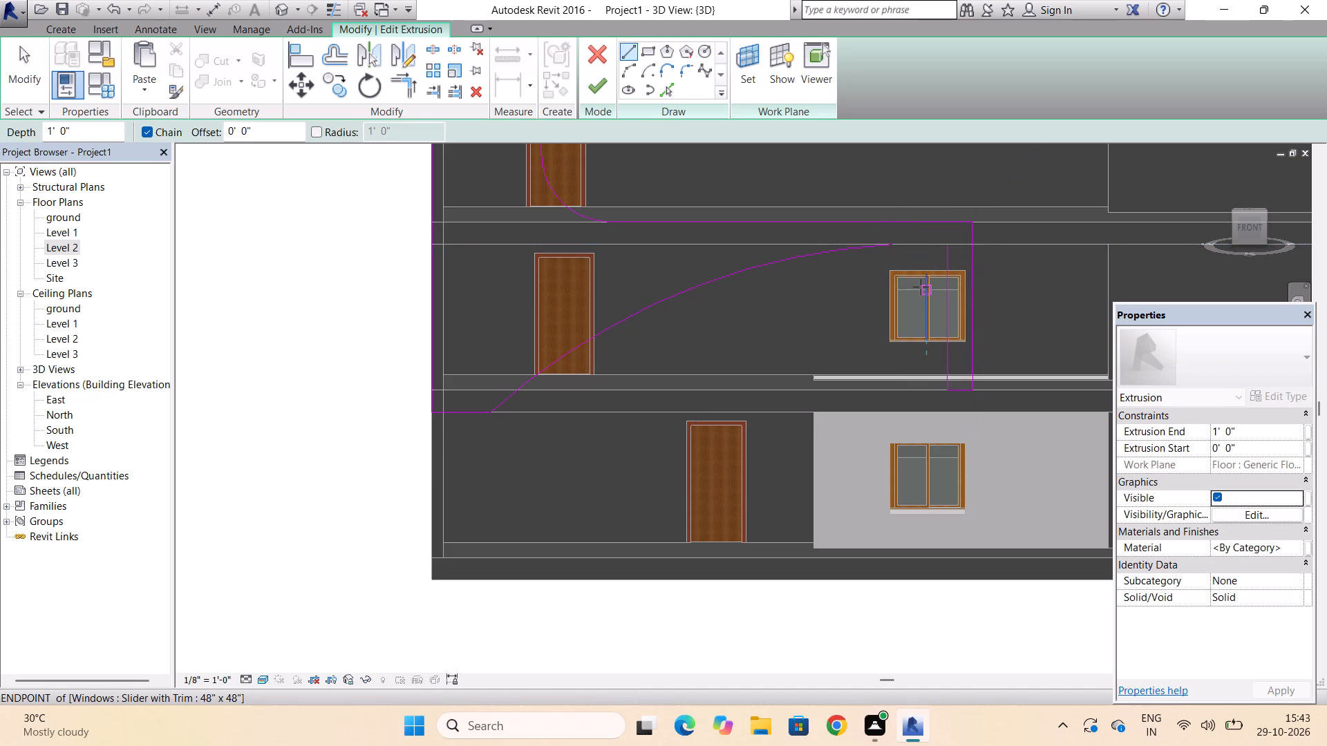
key("Escape")
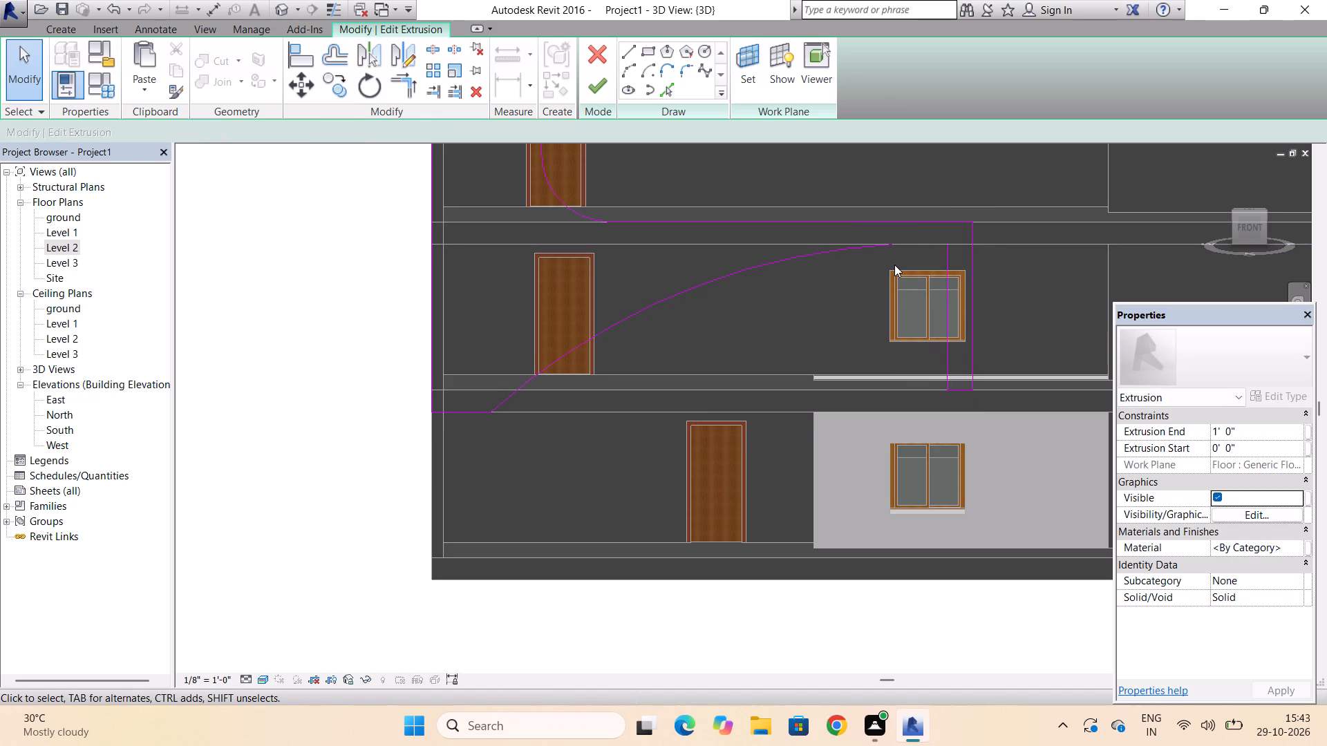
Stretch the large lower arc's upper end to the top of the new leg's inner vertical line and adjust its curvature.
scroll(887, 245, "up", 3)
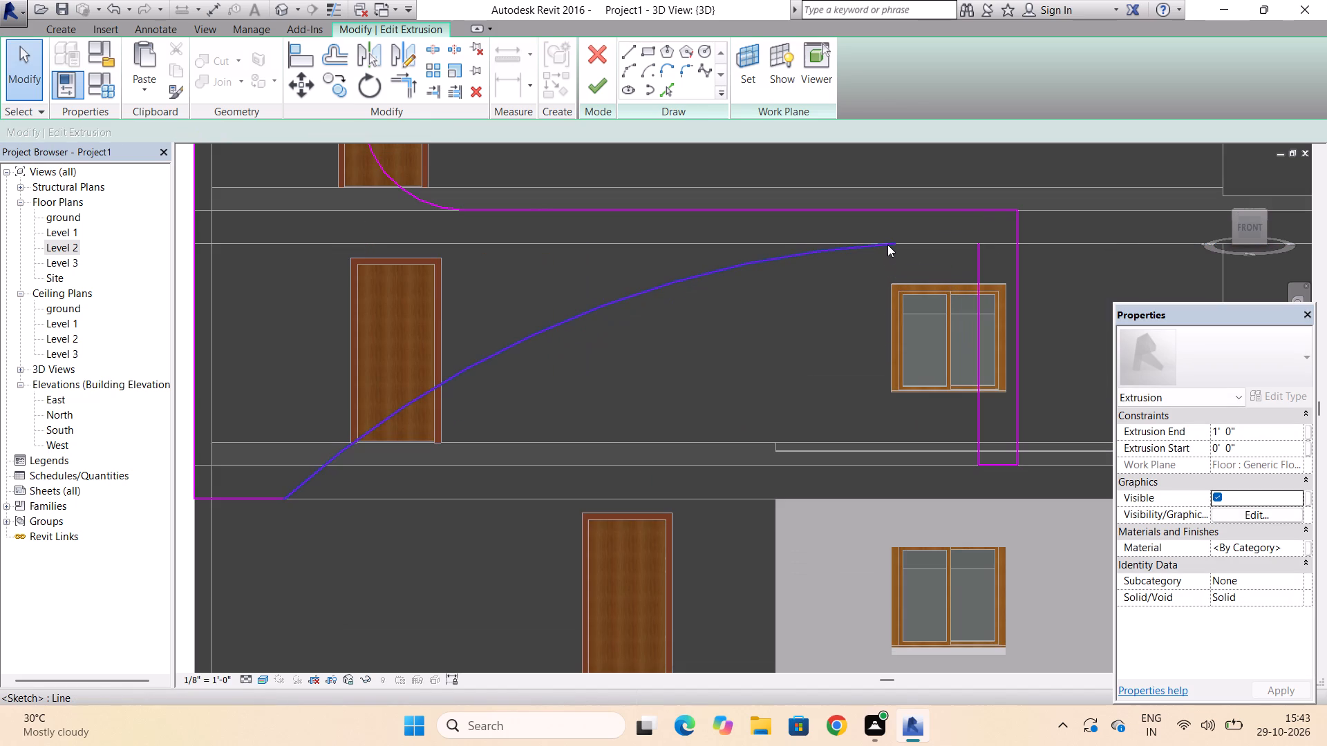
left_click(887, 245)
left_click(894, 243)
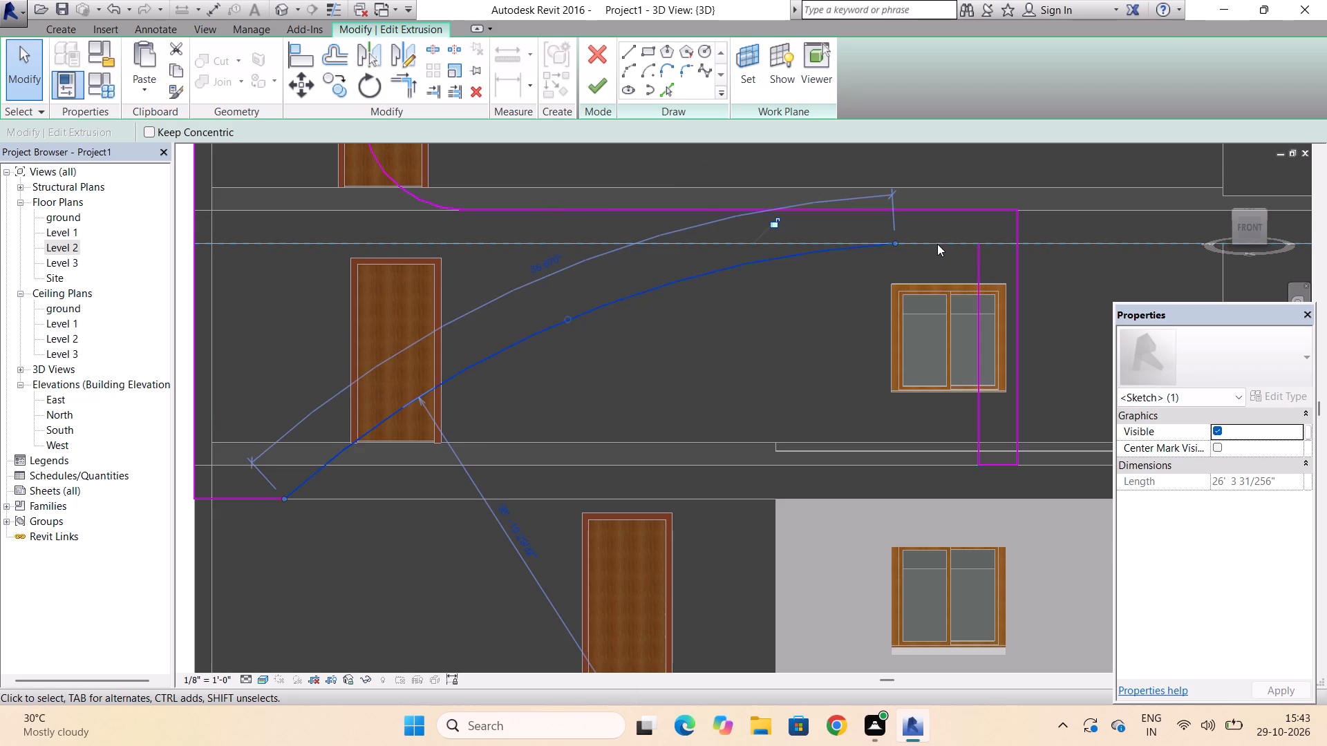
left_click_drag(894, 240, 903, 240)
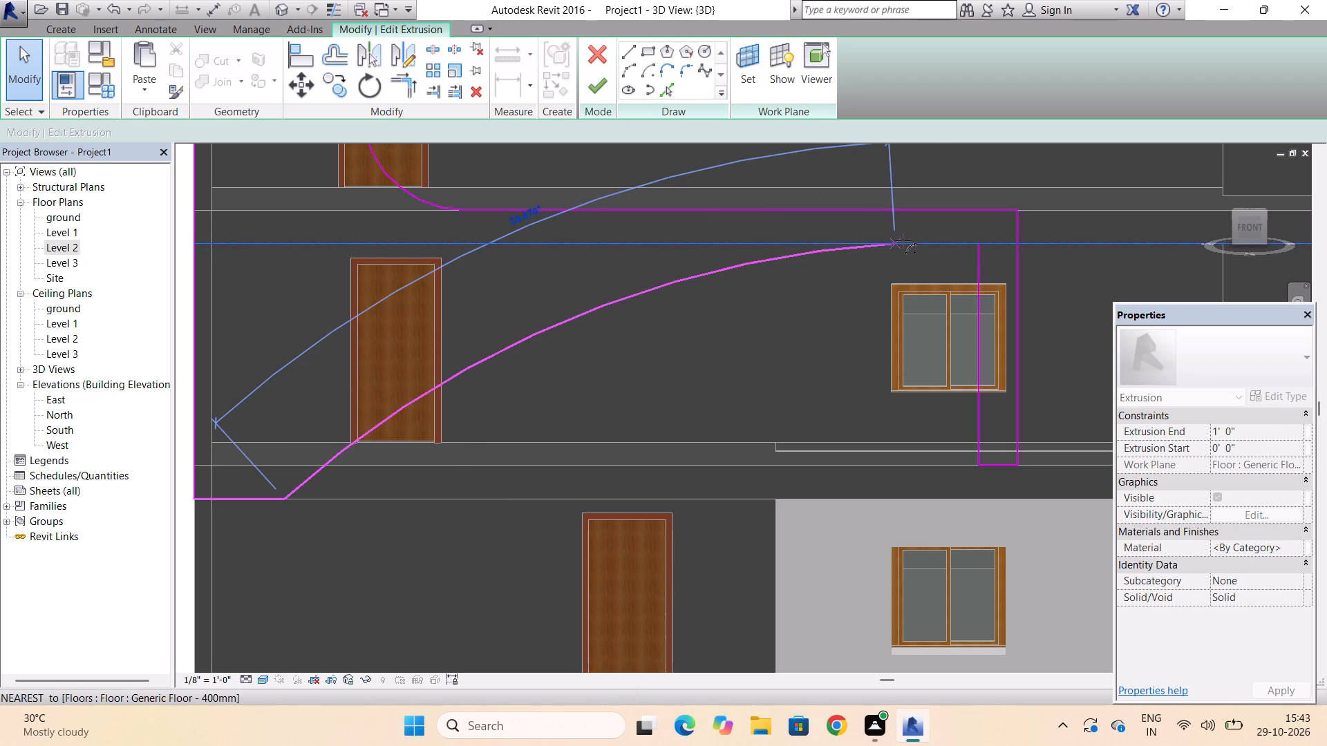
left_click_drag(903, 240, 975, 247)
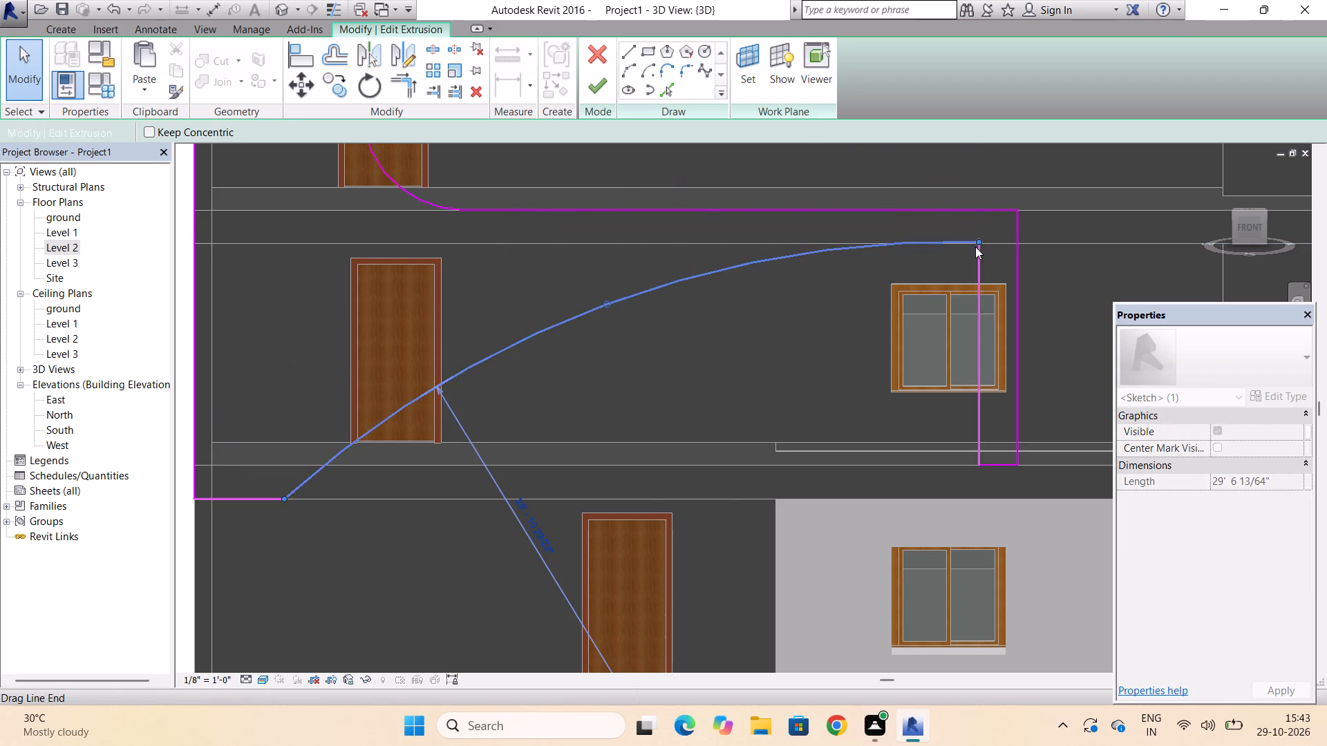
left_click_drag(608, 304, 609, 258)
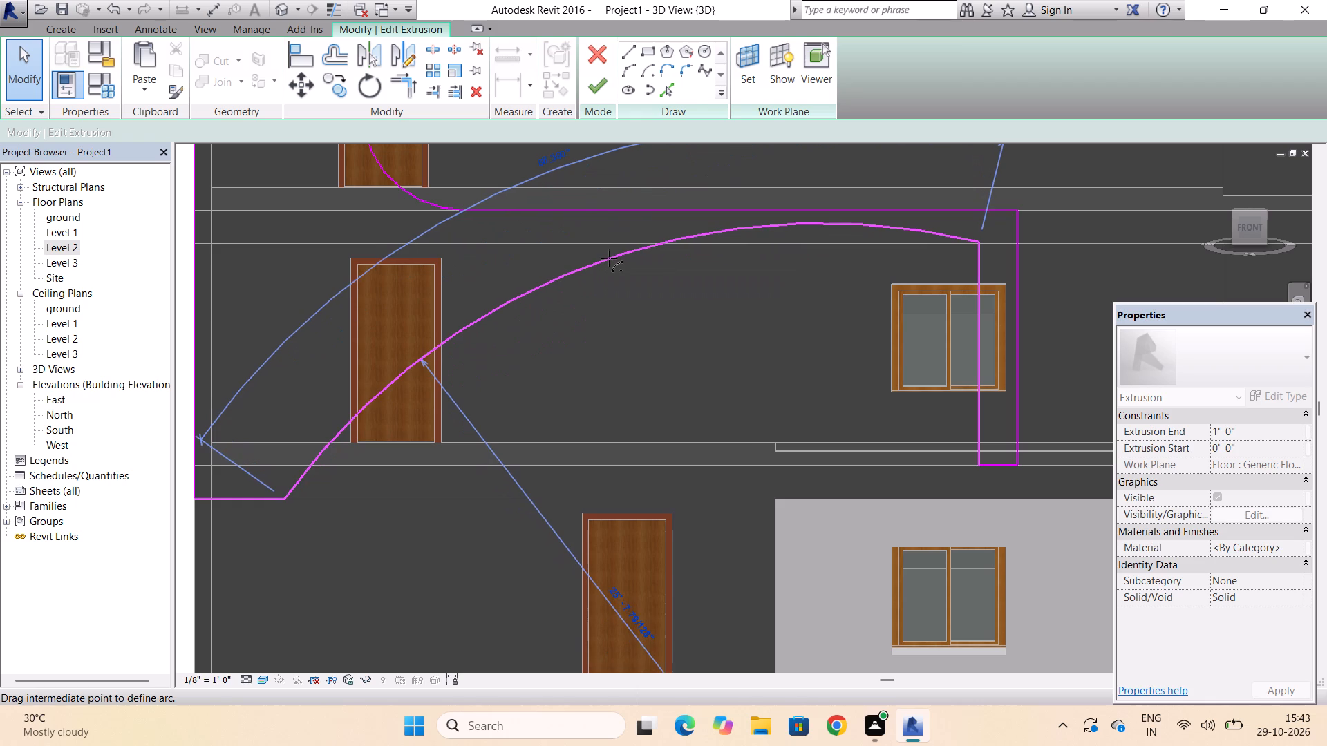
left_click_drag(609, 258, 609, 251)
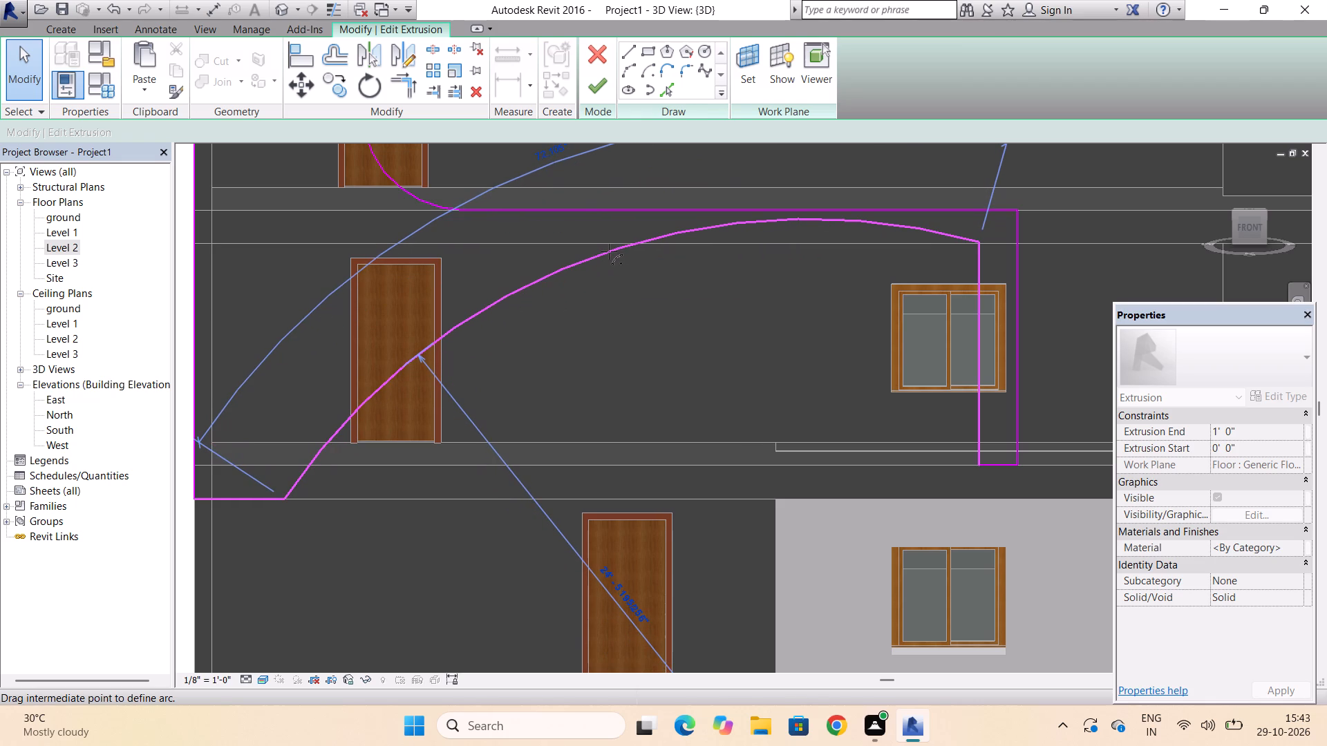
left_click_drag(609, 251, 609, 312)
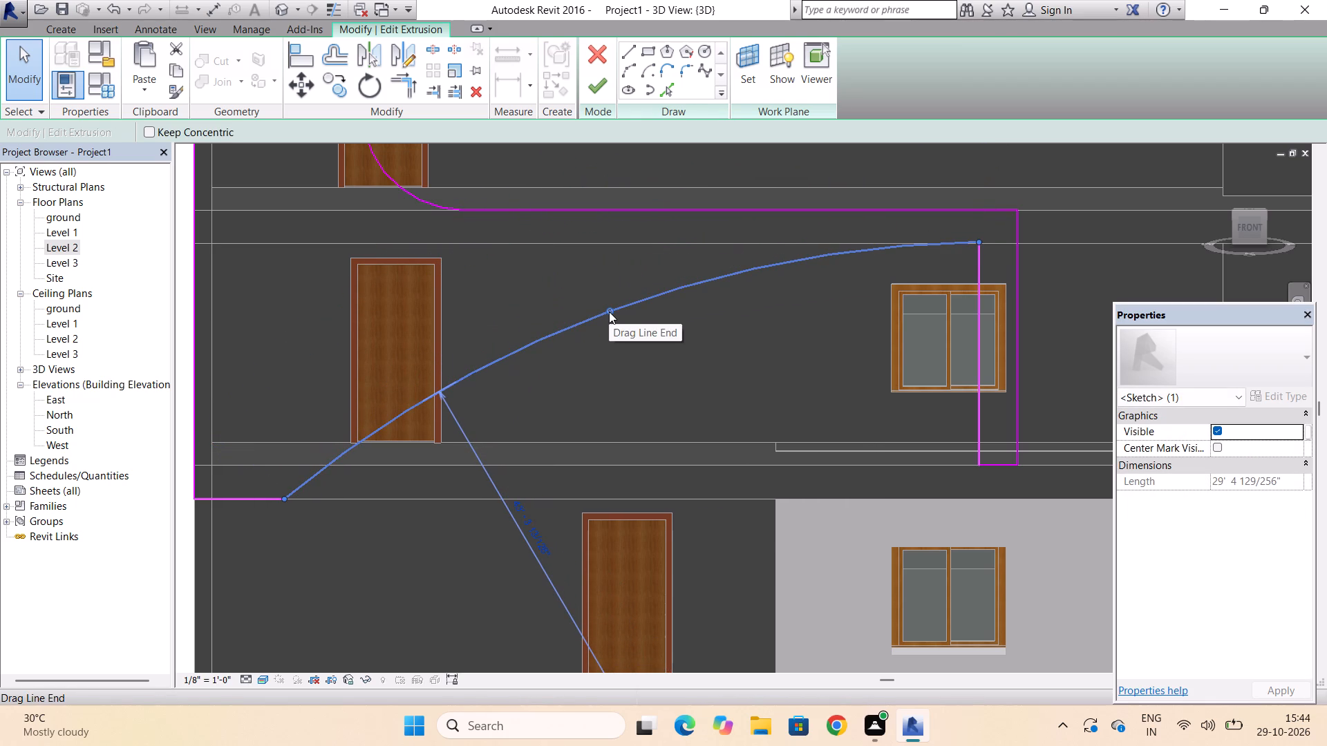
Delete the large lower arc between the left leg's bottom line and the new leg's inner vertical line.
key("Delete")
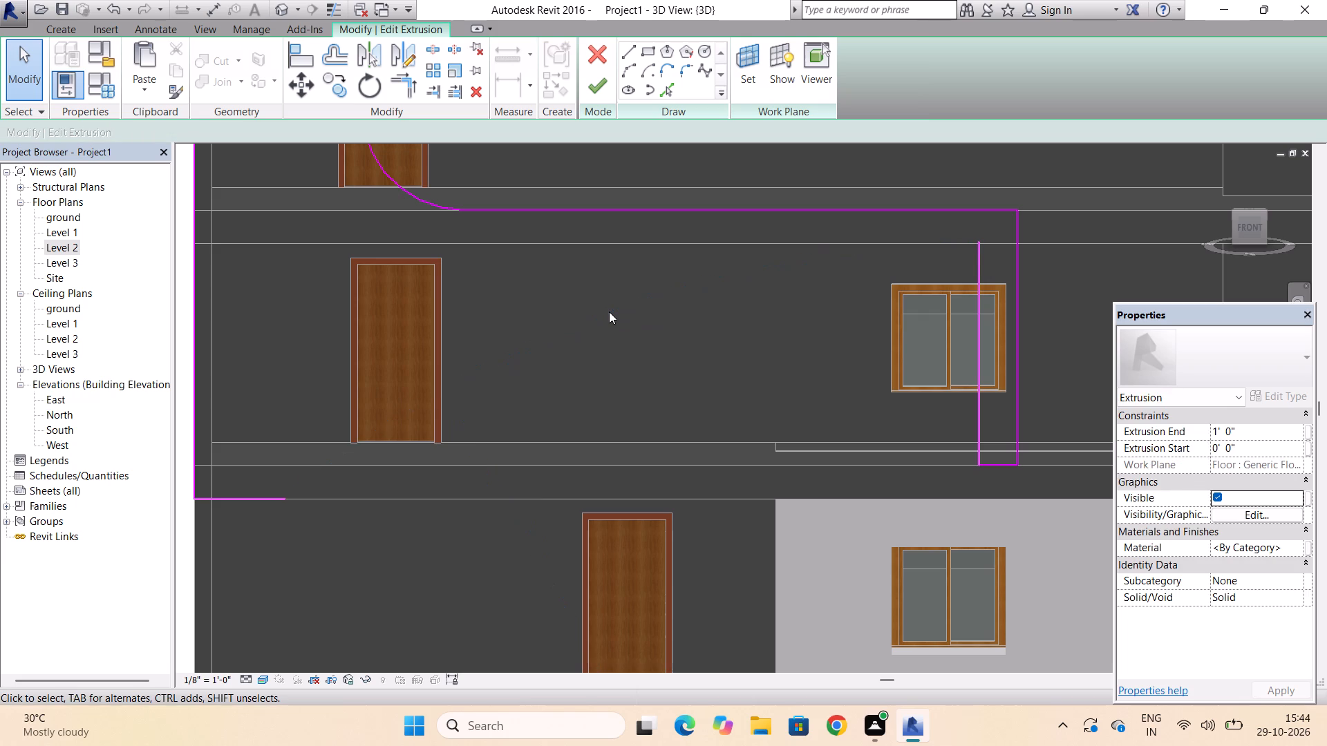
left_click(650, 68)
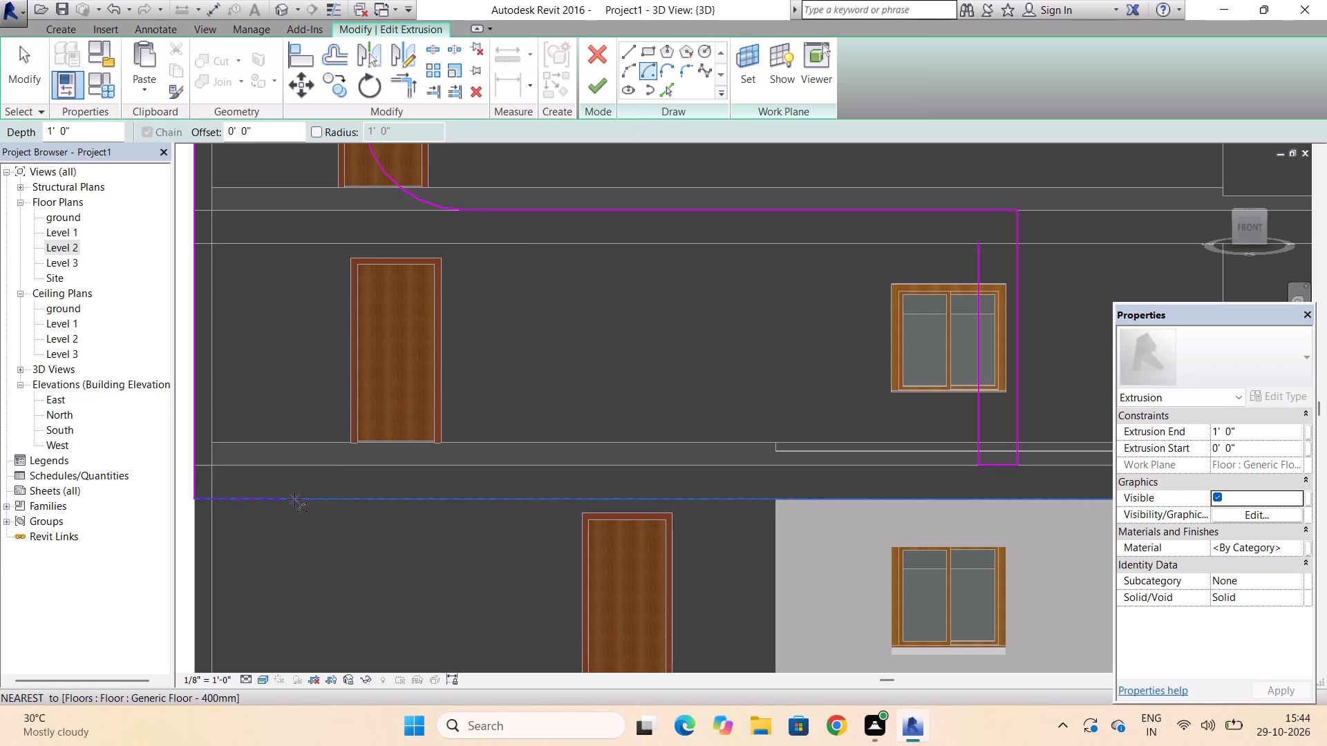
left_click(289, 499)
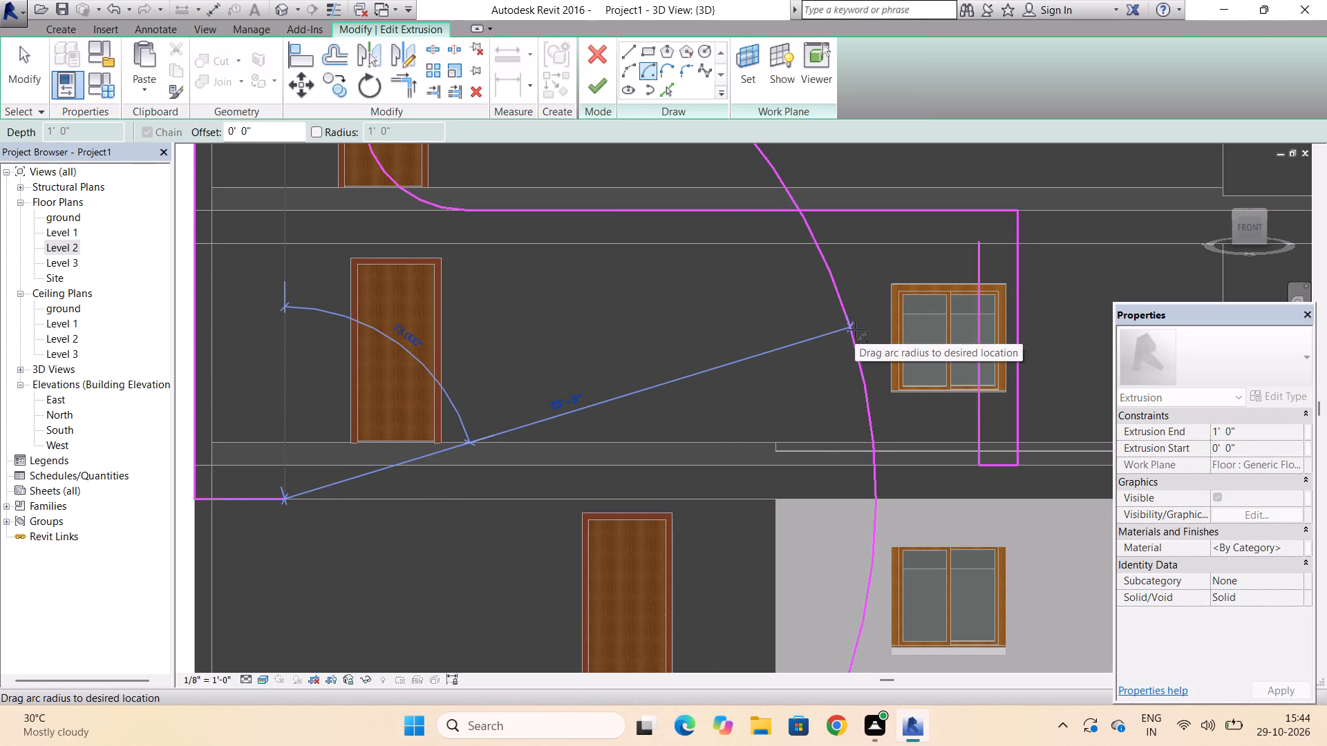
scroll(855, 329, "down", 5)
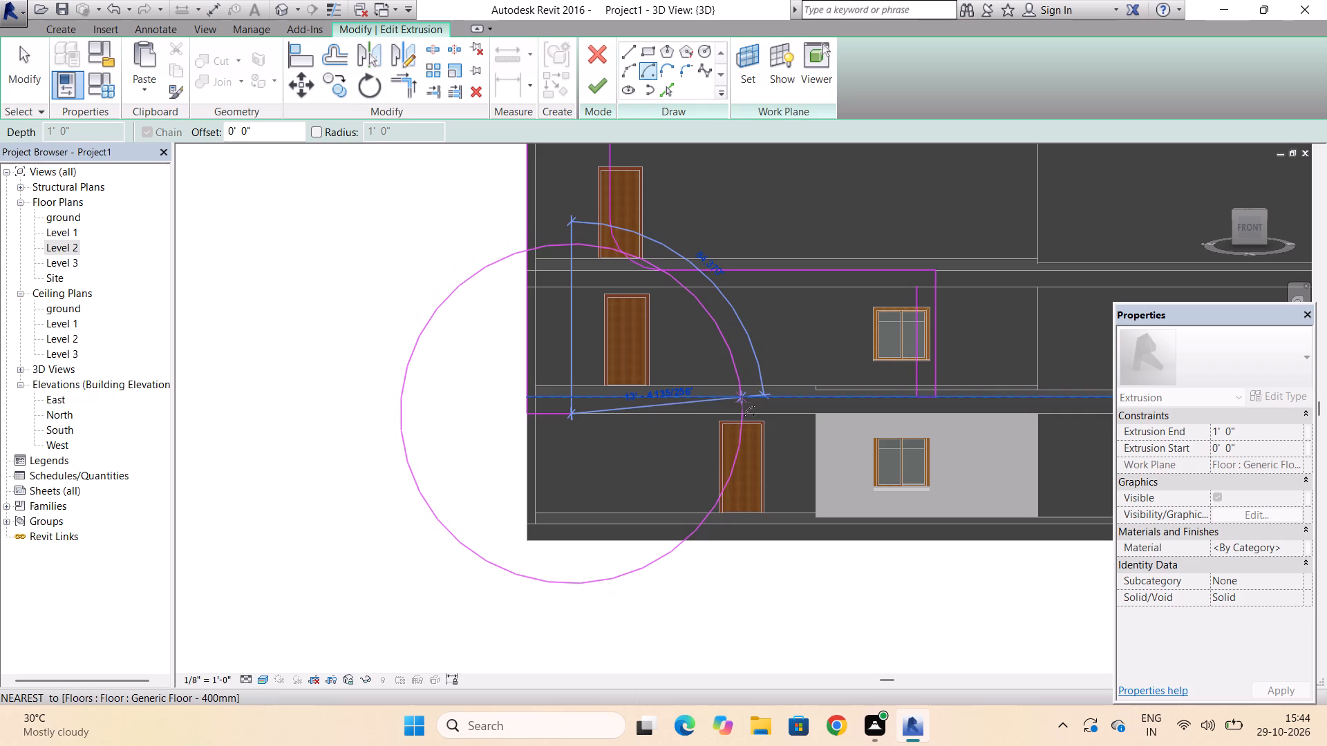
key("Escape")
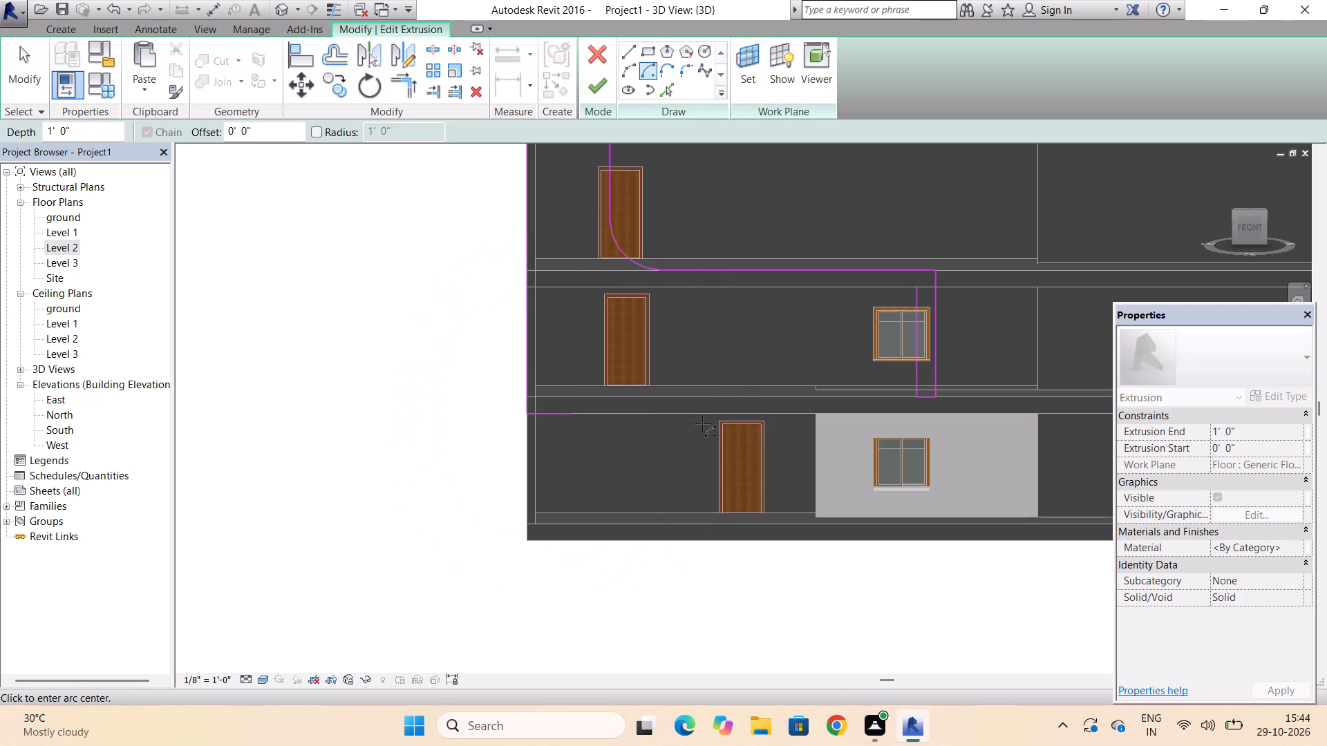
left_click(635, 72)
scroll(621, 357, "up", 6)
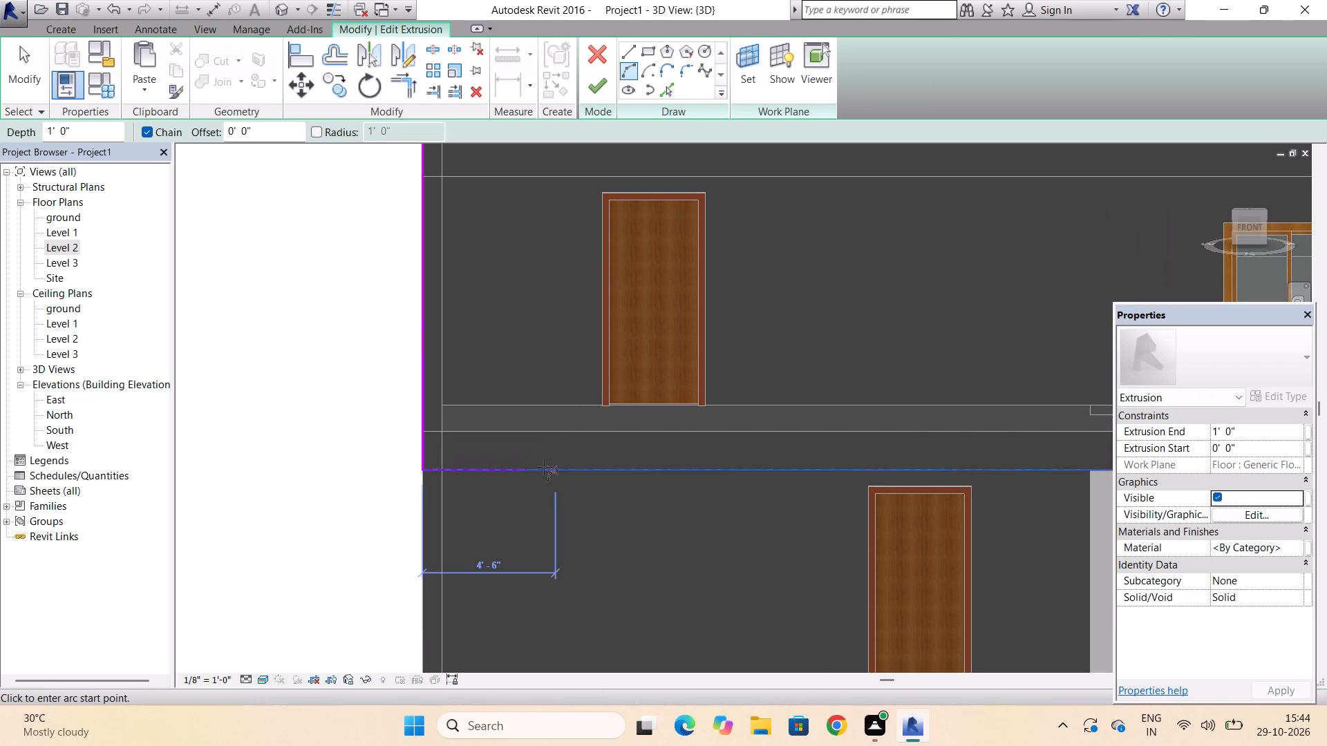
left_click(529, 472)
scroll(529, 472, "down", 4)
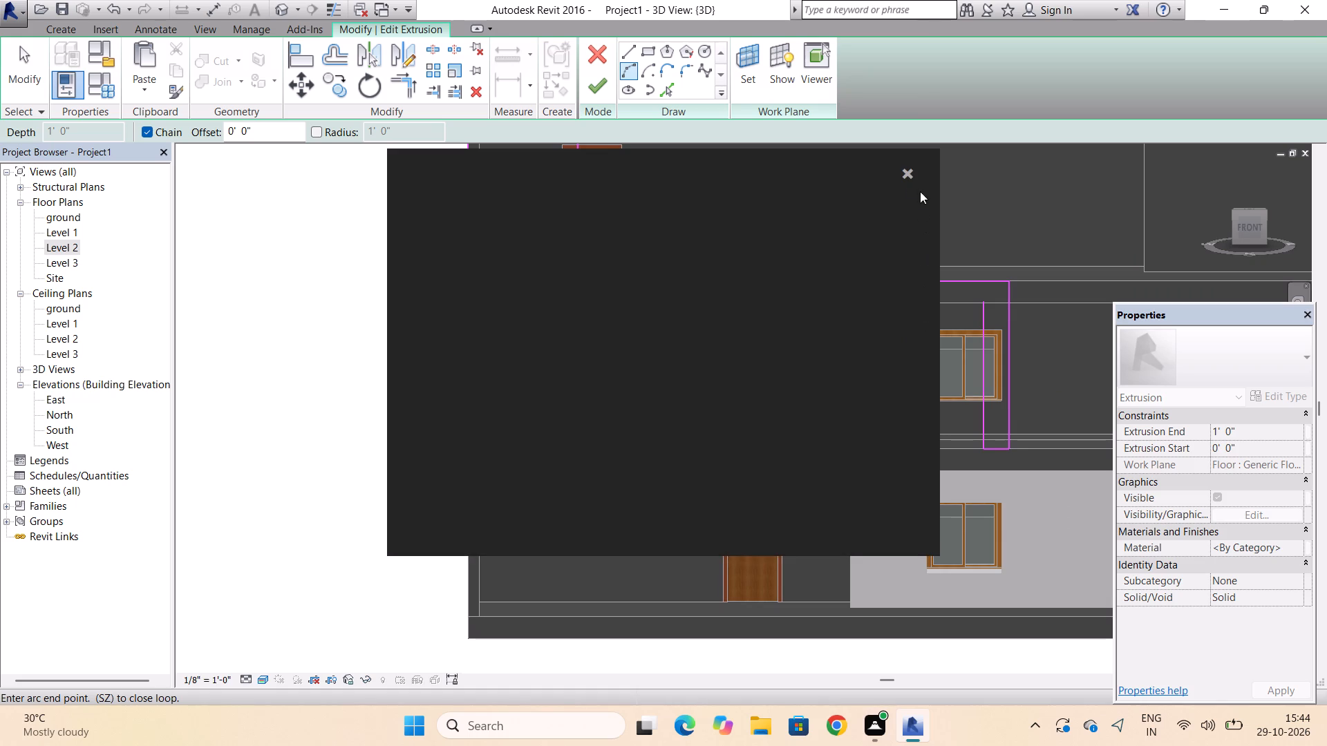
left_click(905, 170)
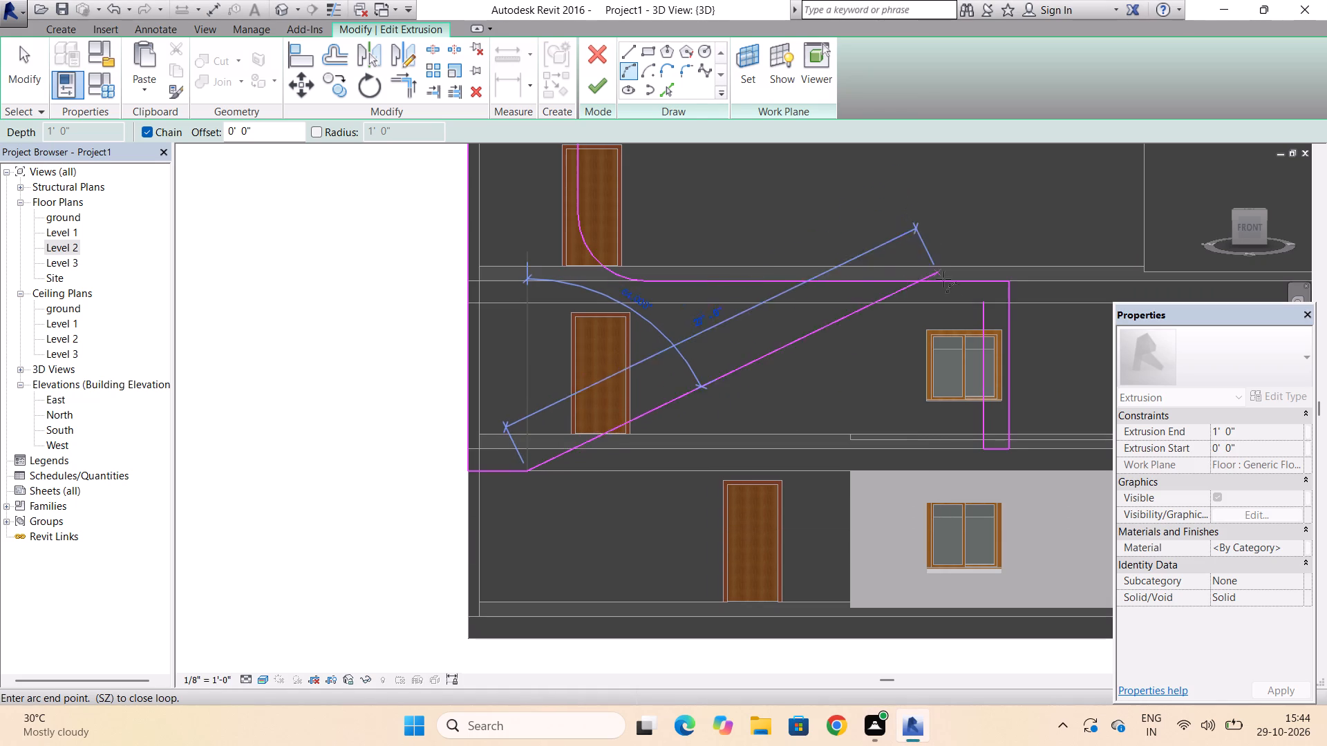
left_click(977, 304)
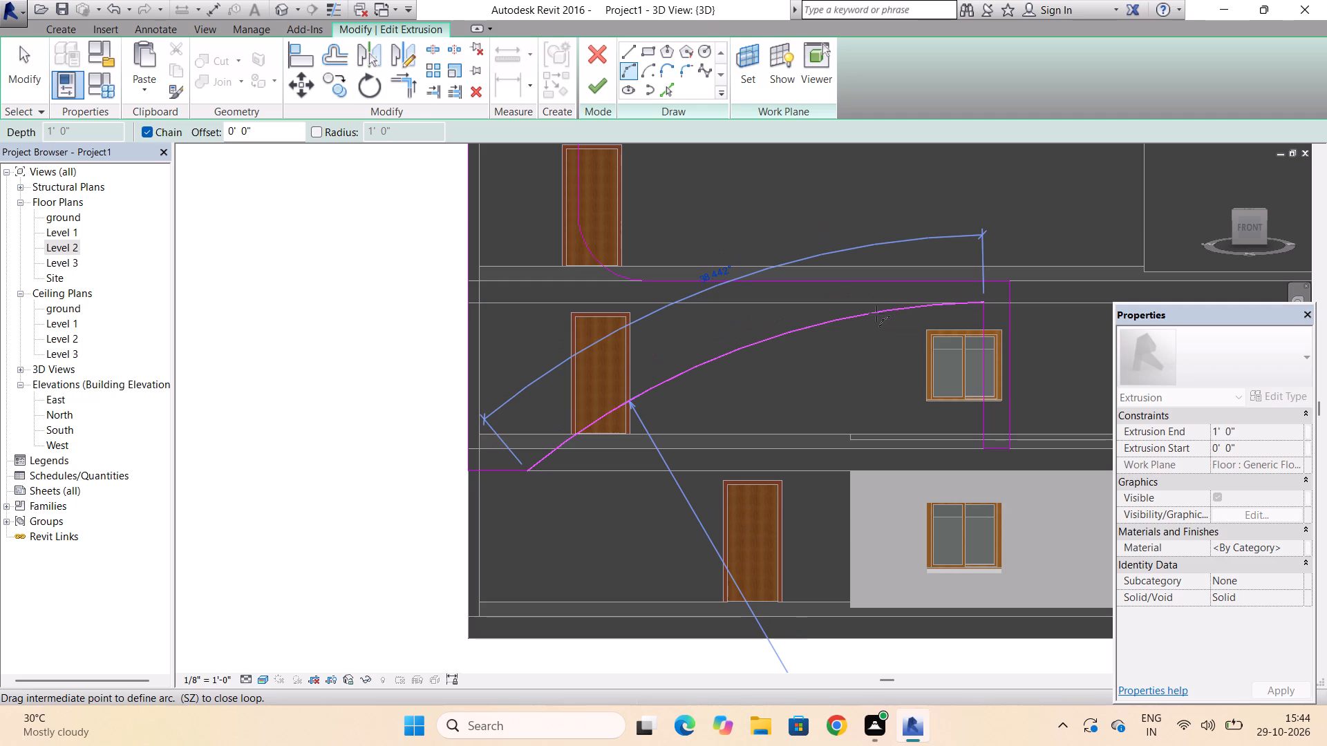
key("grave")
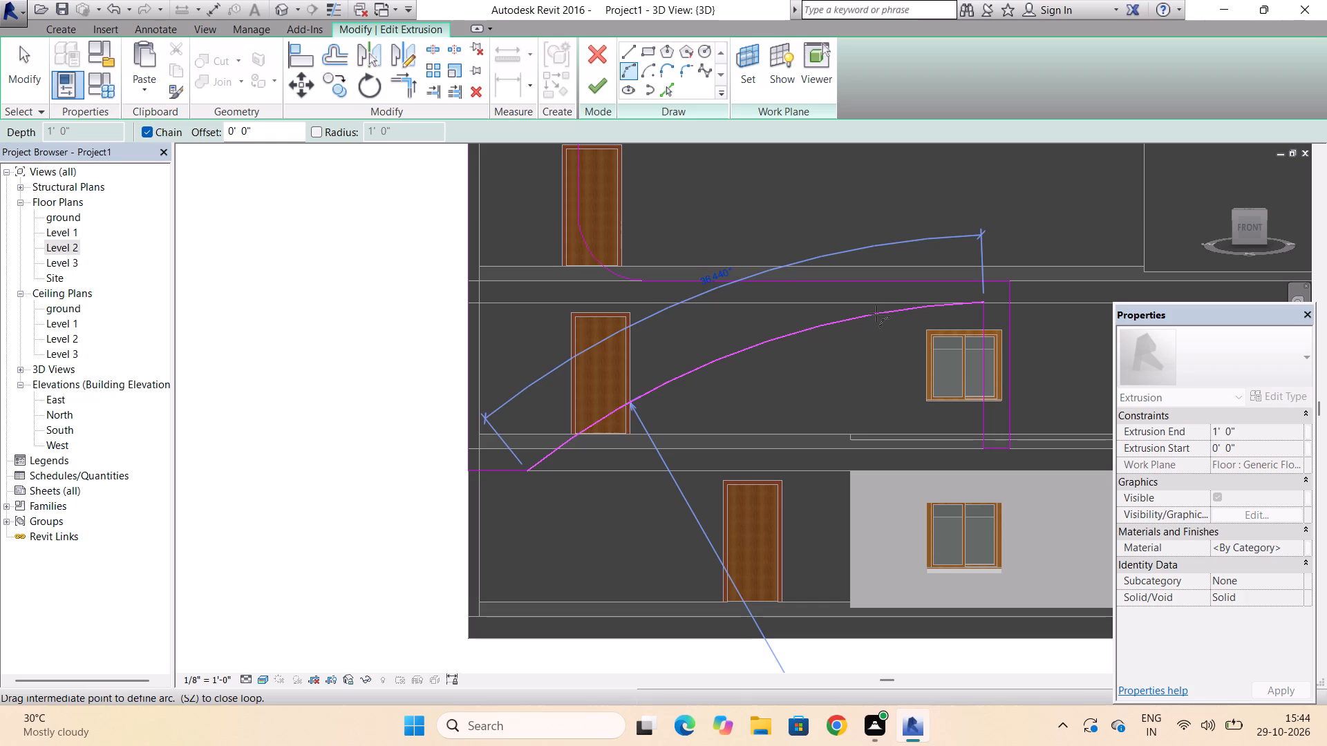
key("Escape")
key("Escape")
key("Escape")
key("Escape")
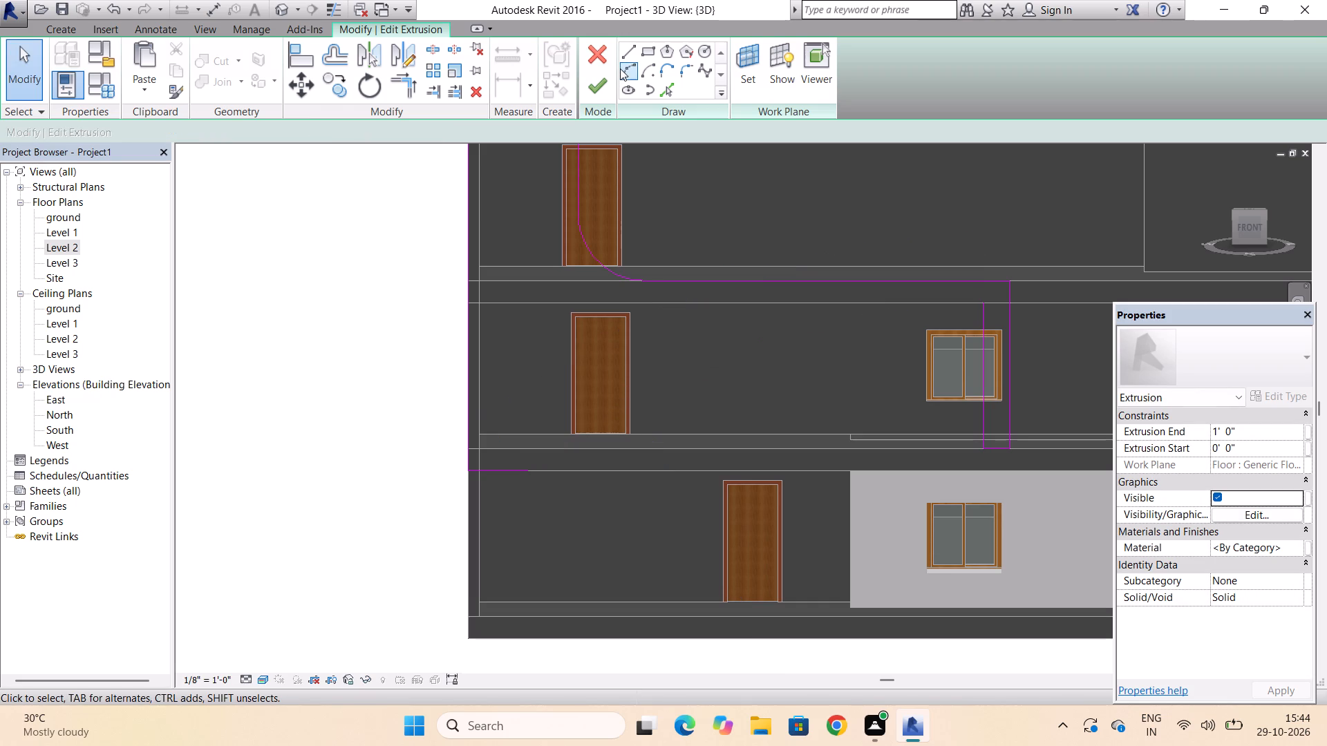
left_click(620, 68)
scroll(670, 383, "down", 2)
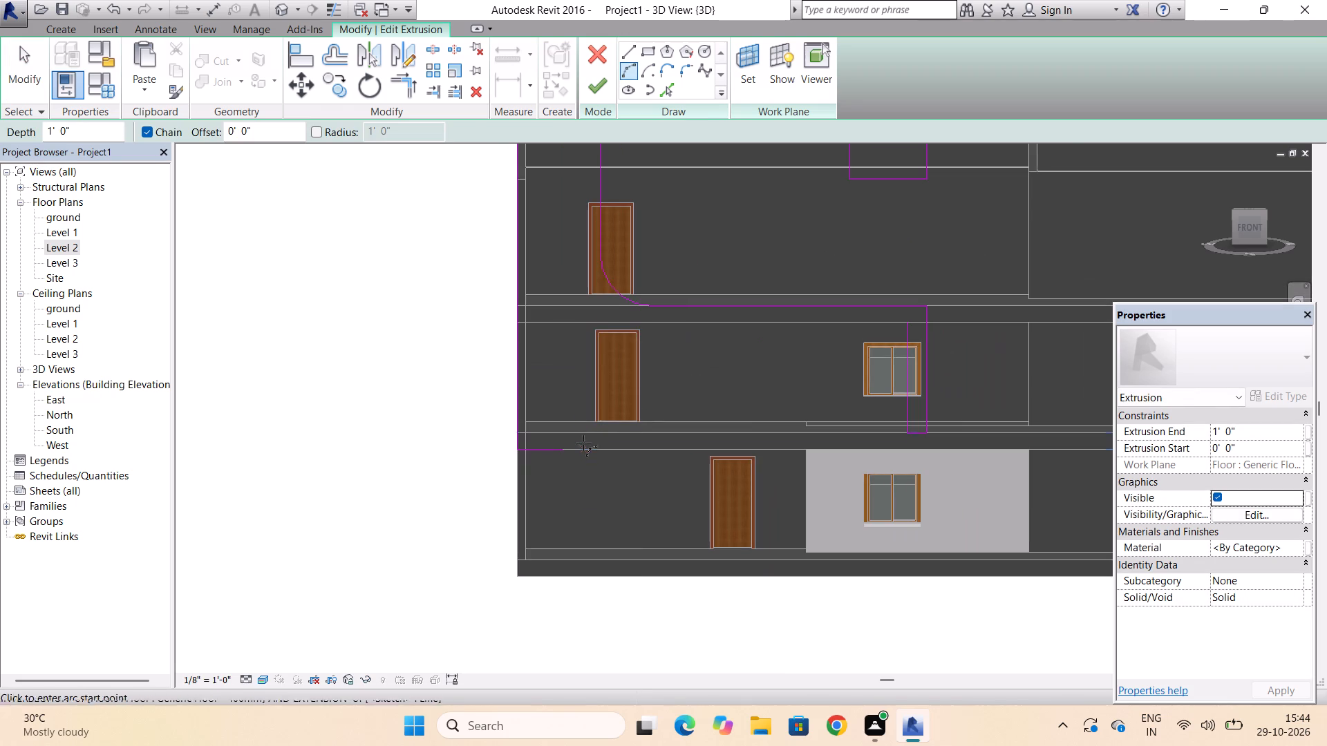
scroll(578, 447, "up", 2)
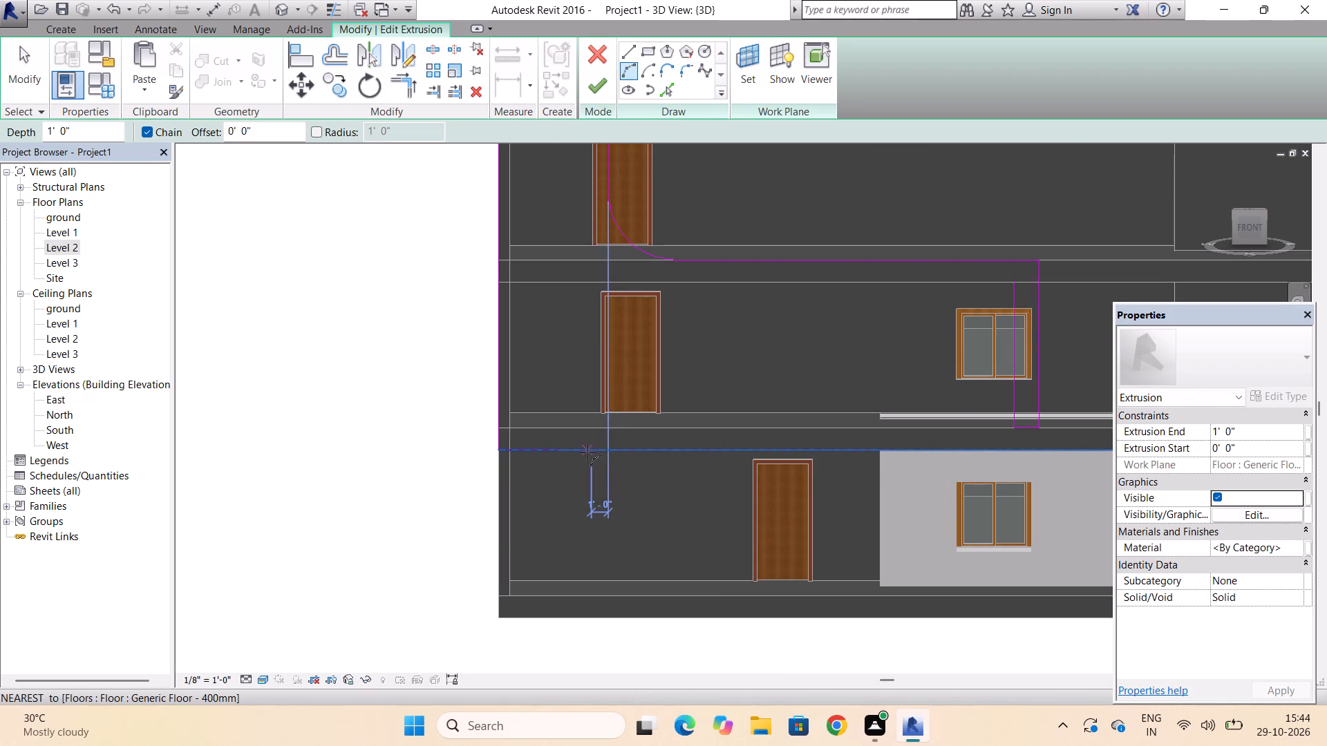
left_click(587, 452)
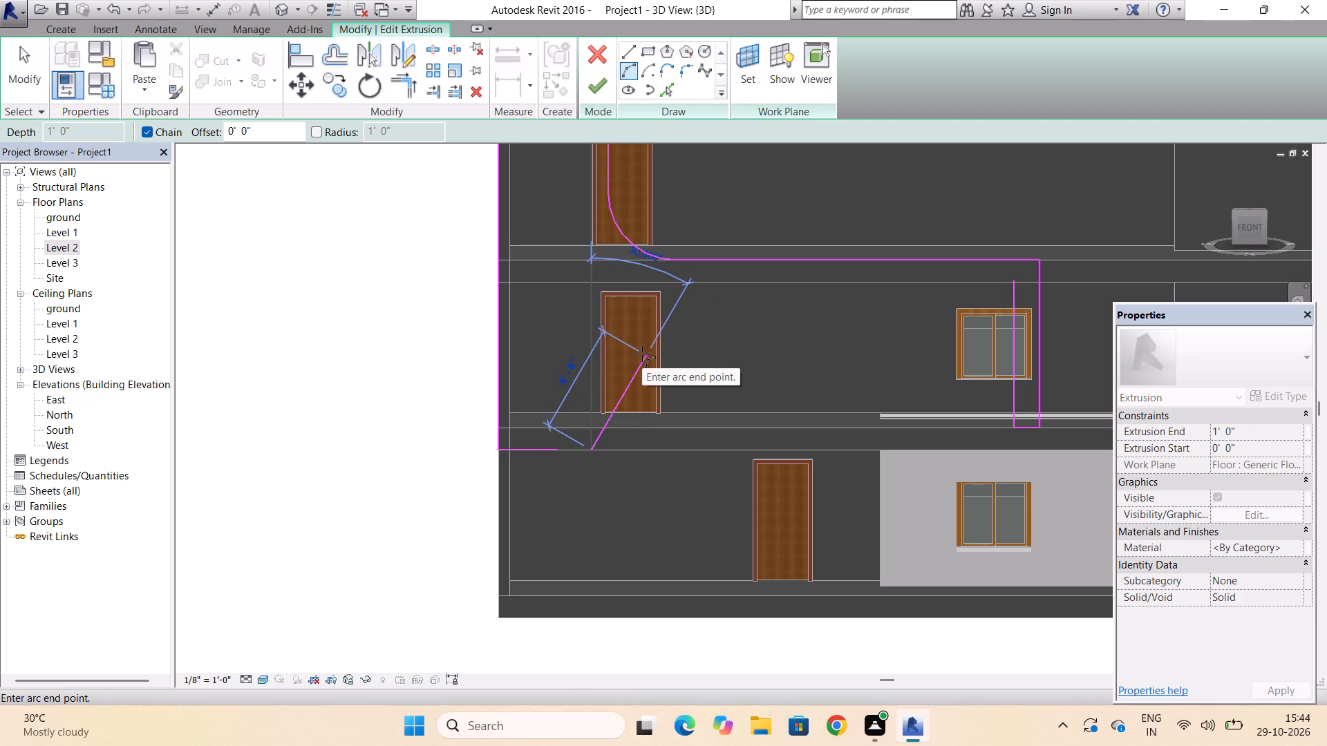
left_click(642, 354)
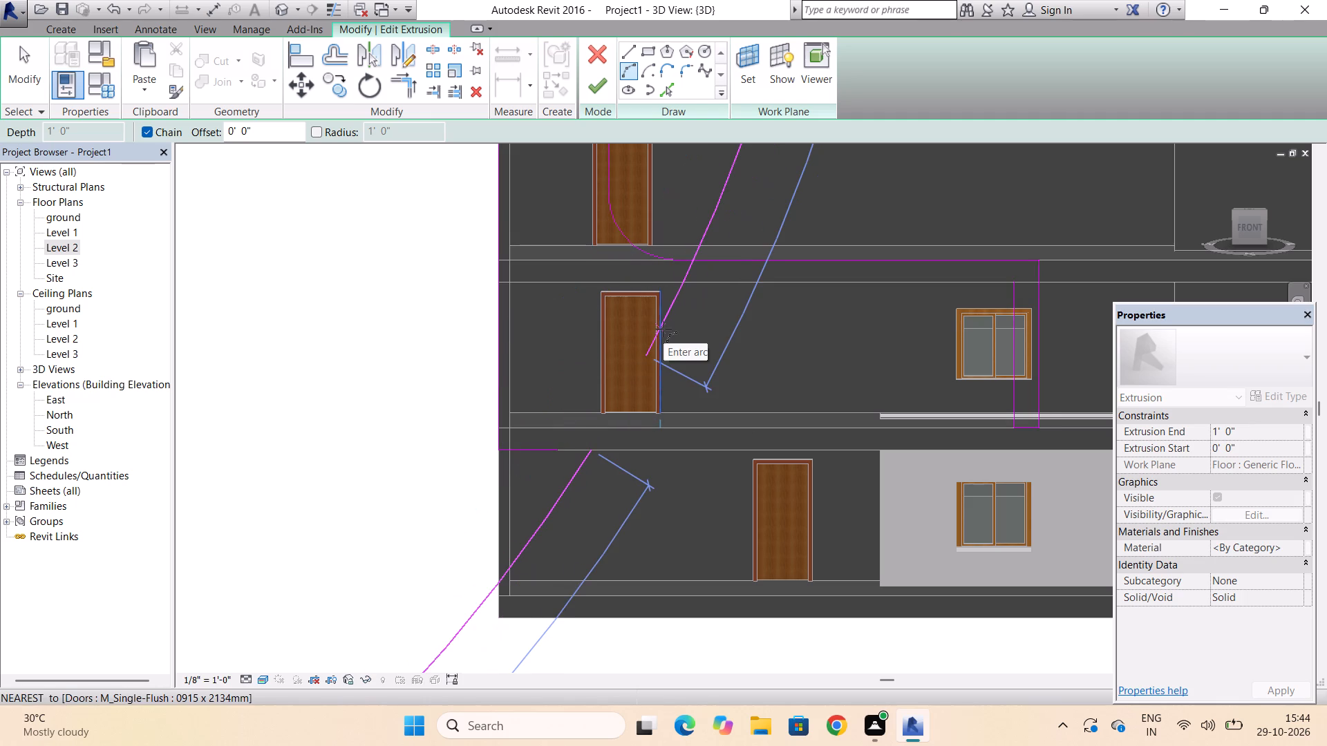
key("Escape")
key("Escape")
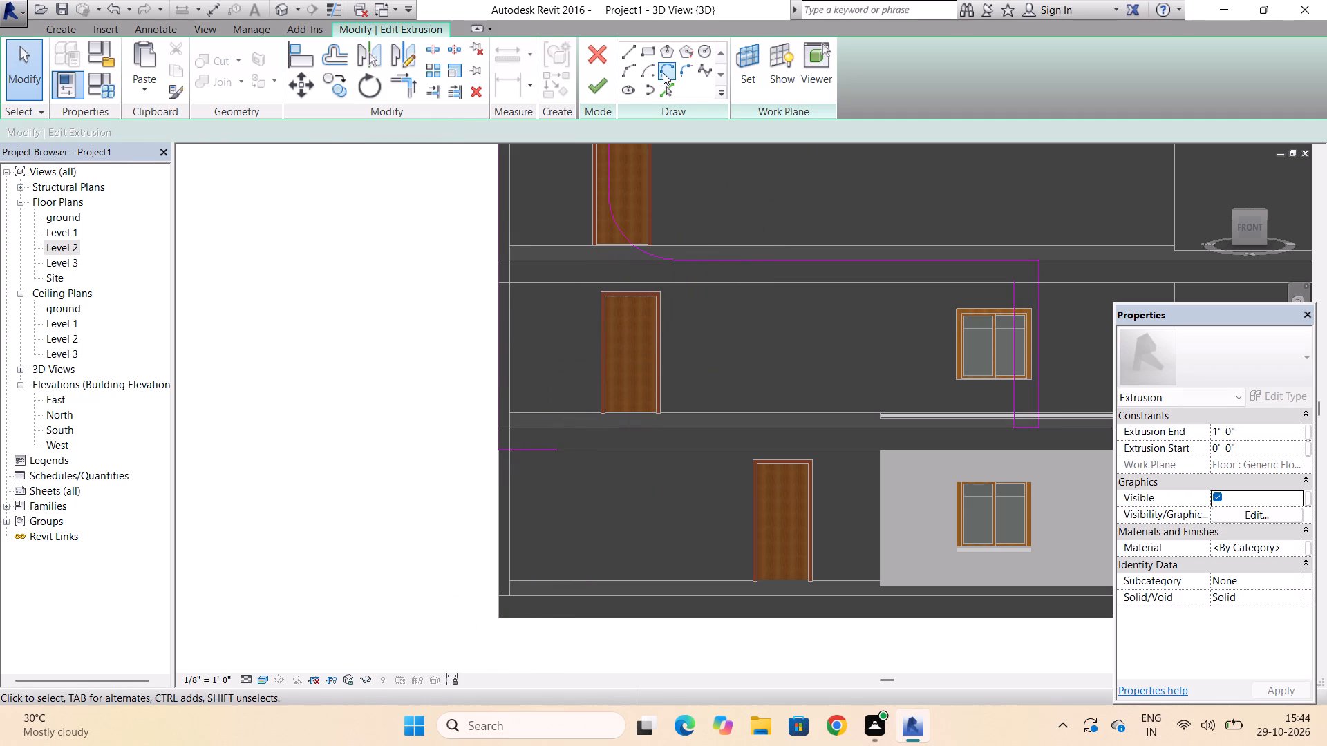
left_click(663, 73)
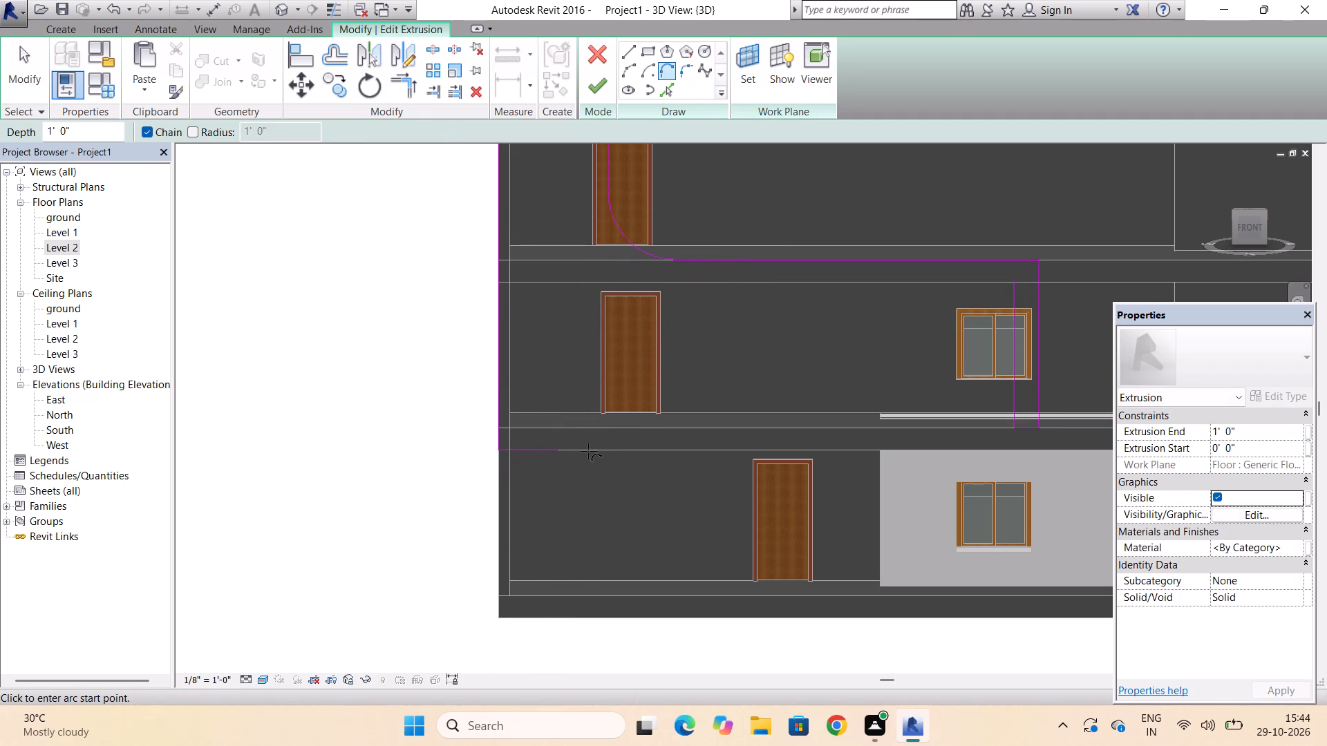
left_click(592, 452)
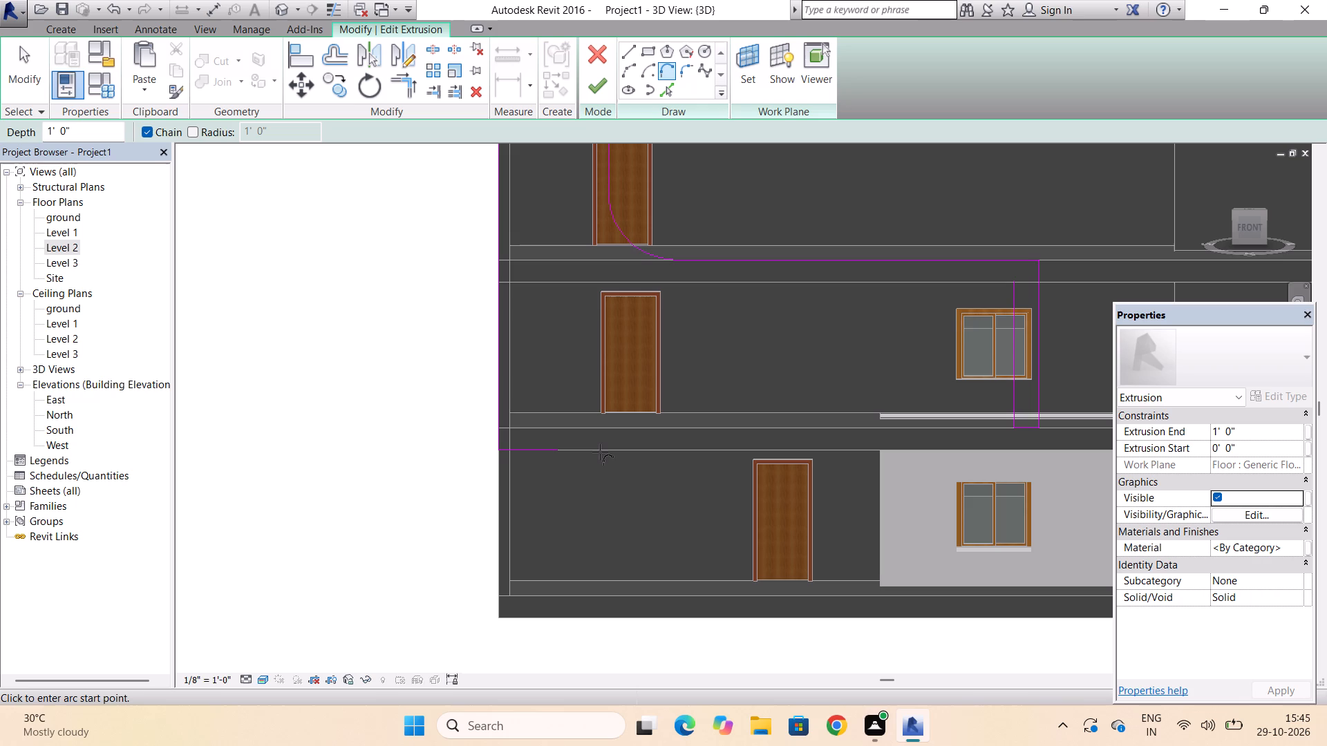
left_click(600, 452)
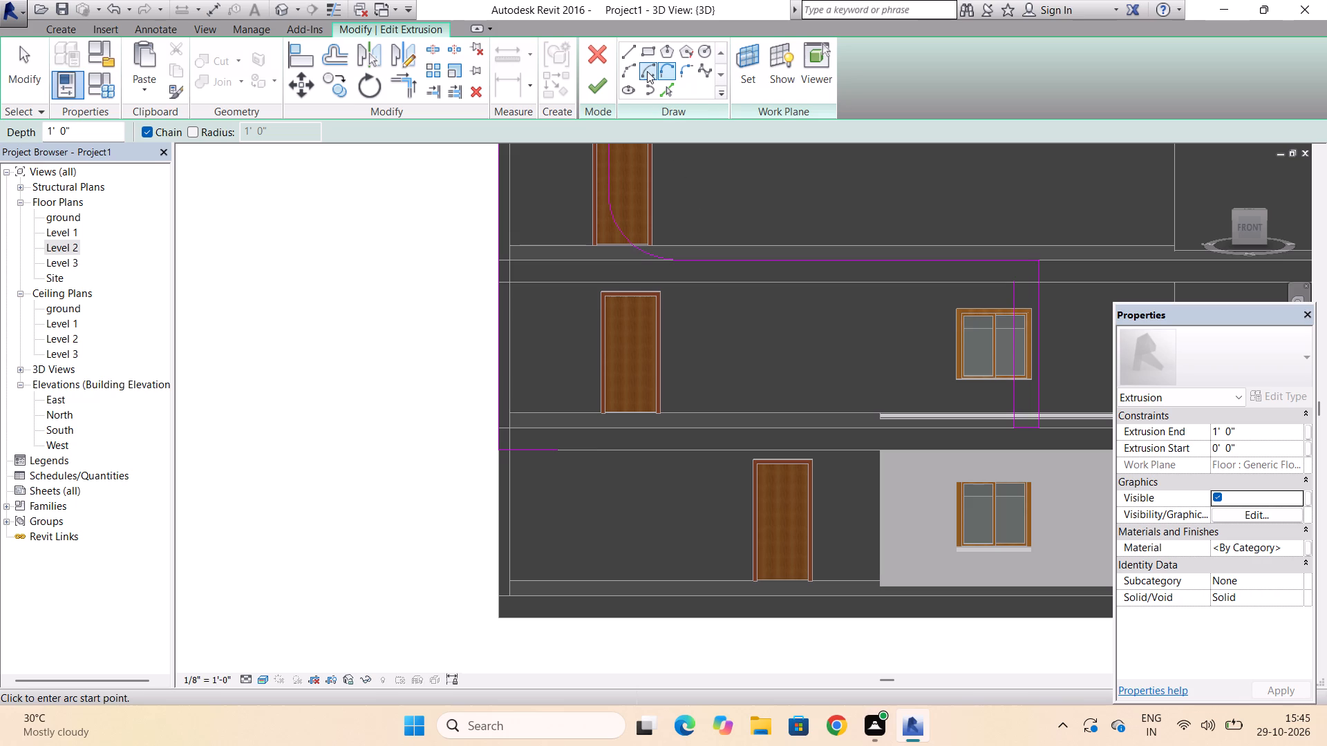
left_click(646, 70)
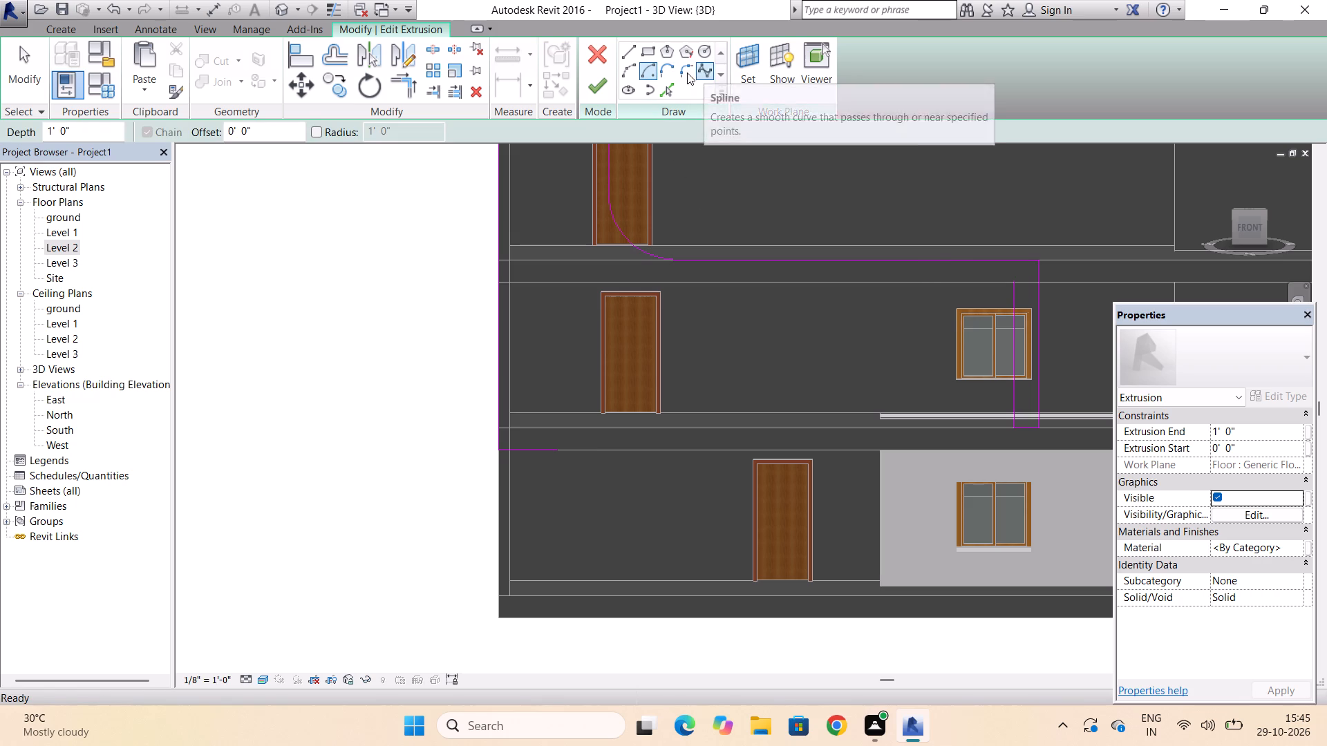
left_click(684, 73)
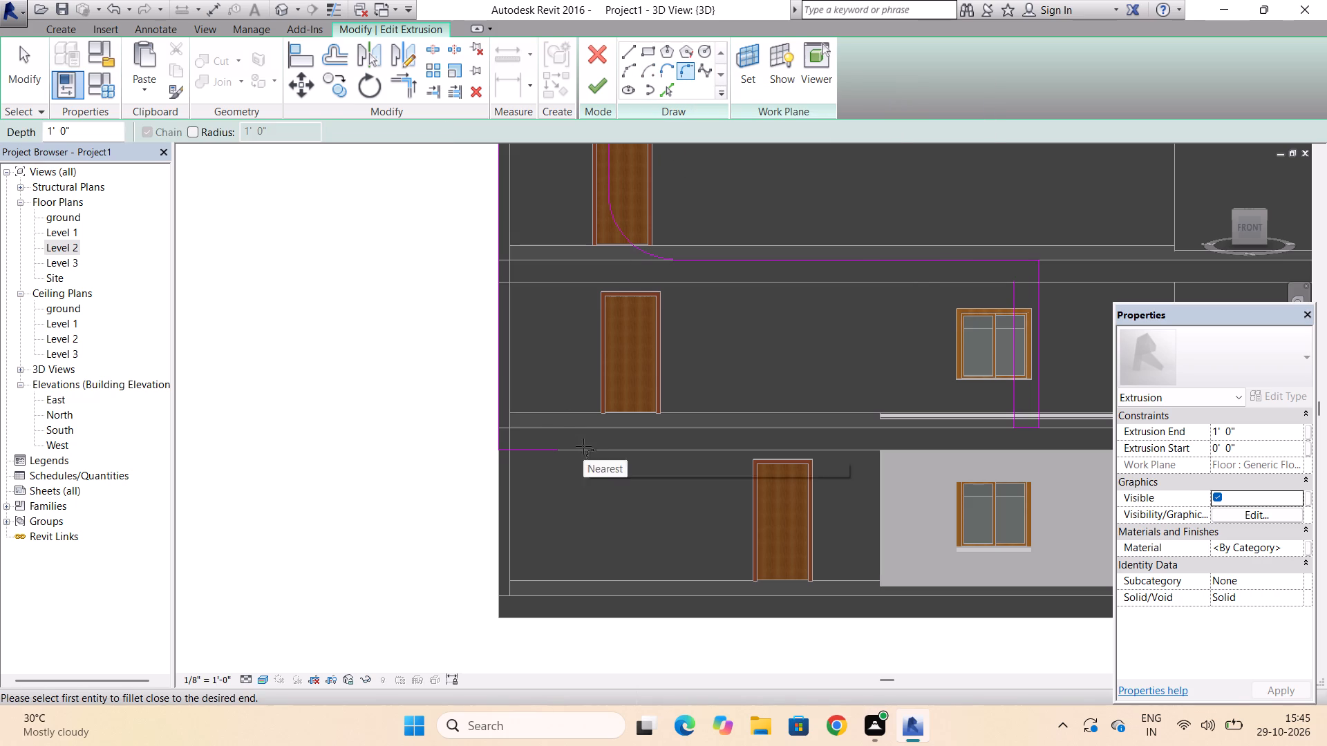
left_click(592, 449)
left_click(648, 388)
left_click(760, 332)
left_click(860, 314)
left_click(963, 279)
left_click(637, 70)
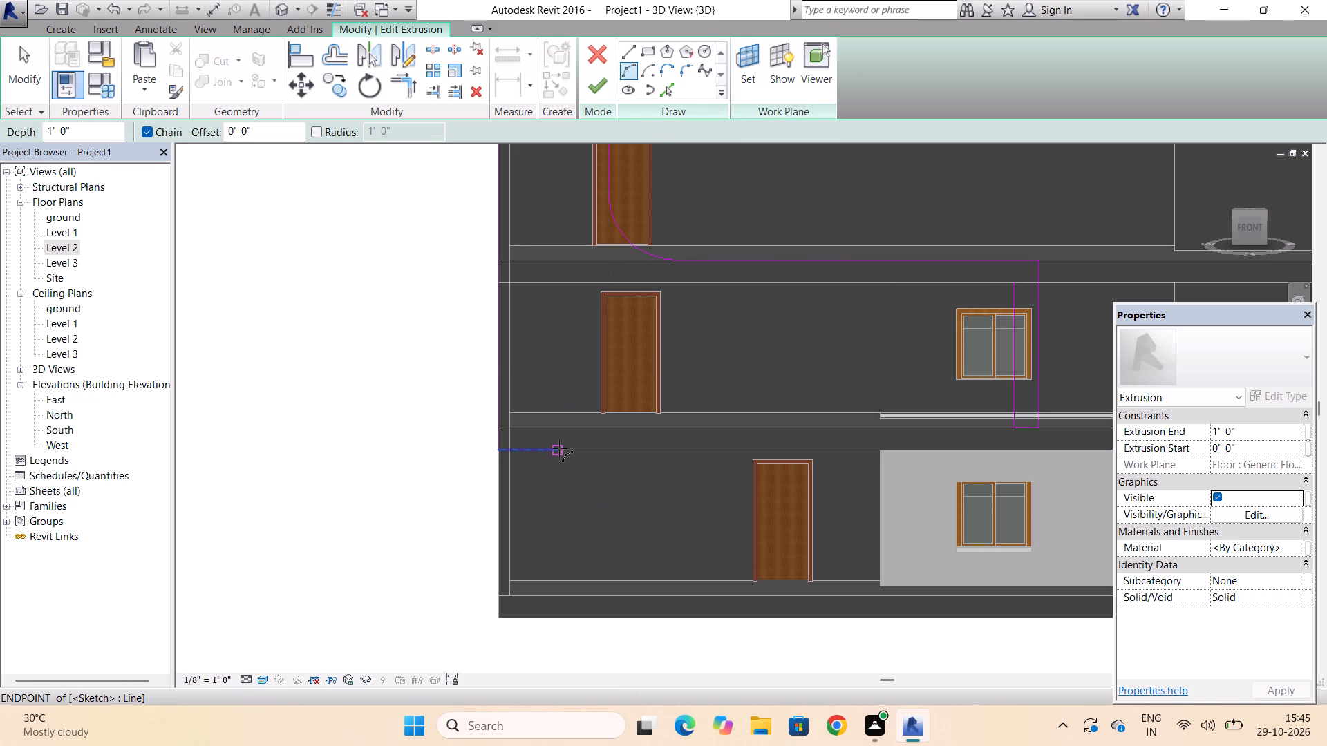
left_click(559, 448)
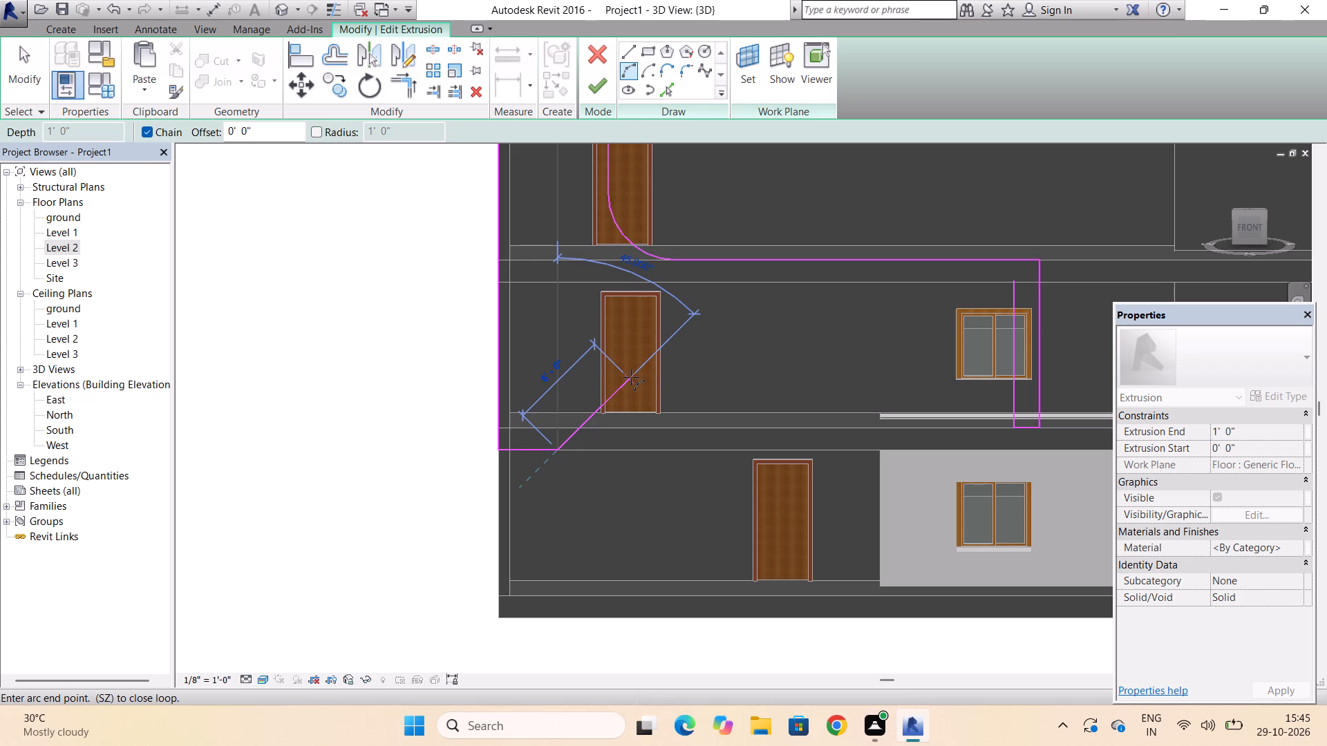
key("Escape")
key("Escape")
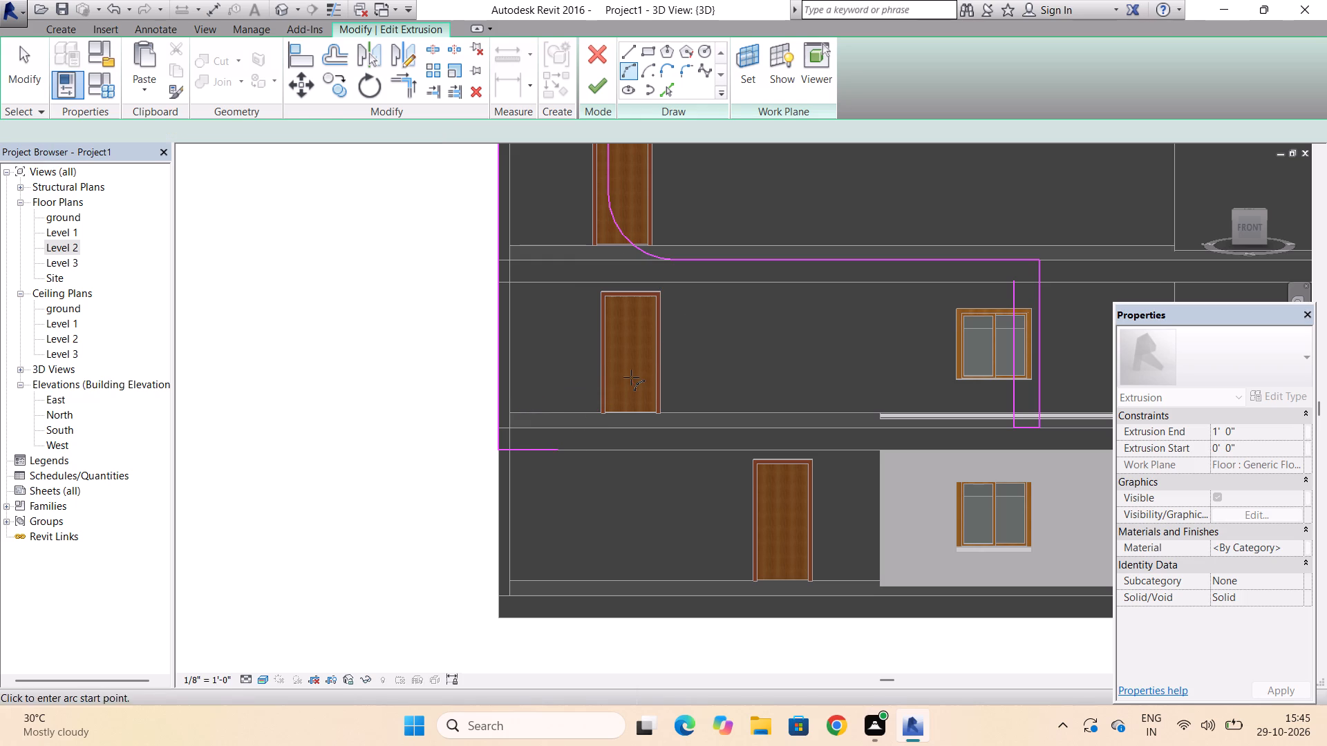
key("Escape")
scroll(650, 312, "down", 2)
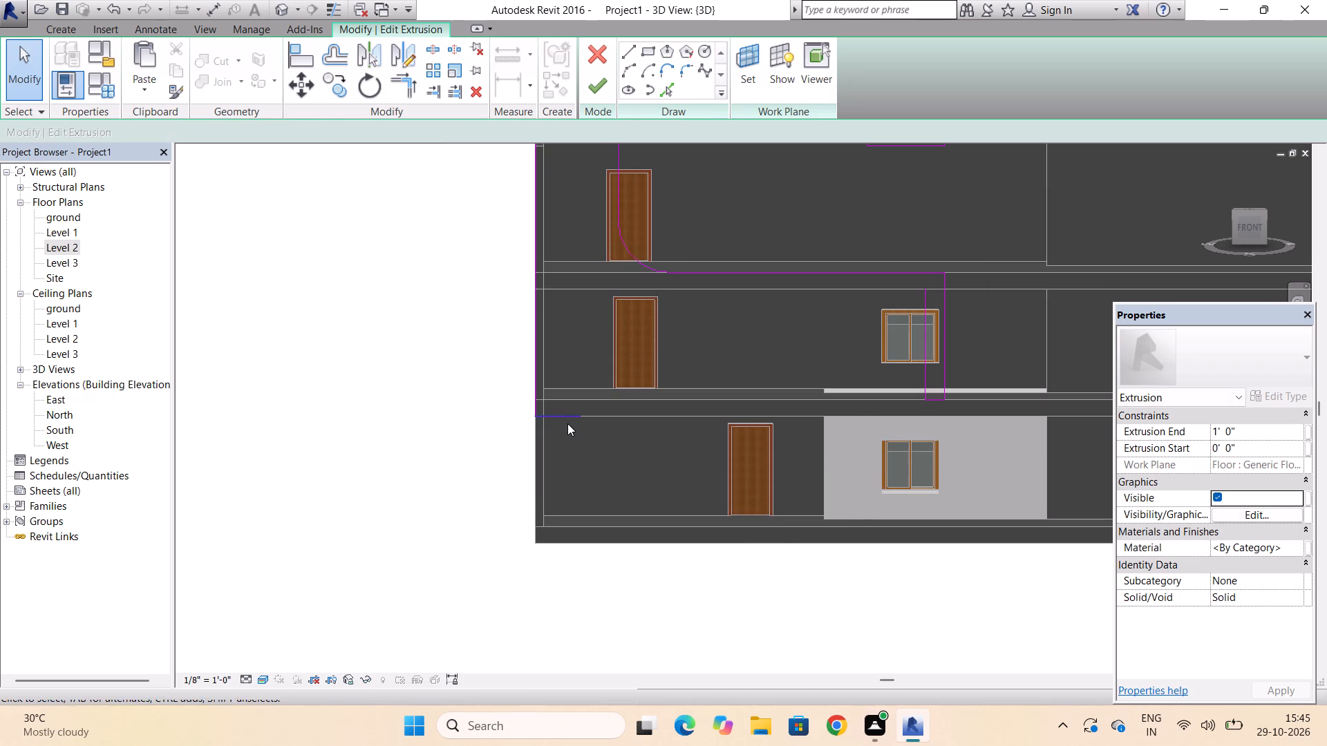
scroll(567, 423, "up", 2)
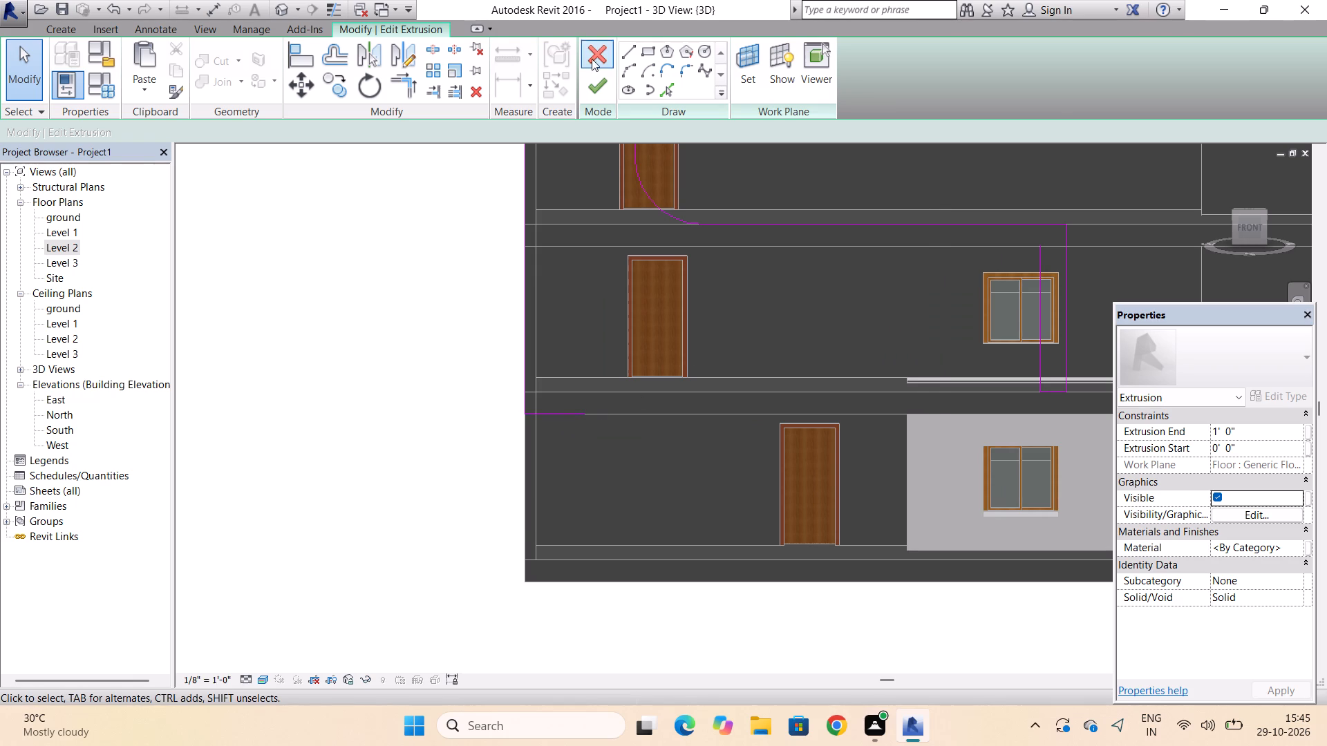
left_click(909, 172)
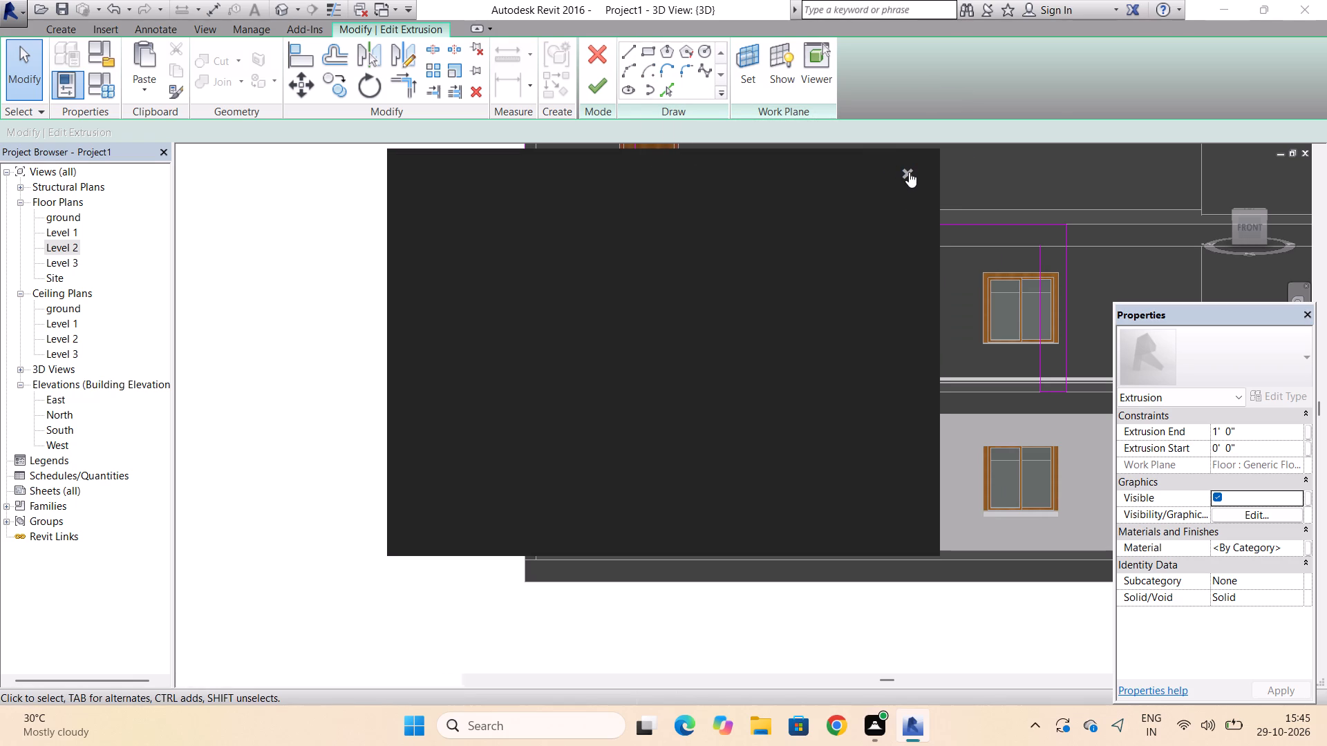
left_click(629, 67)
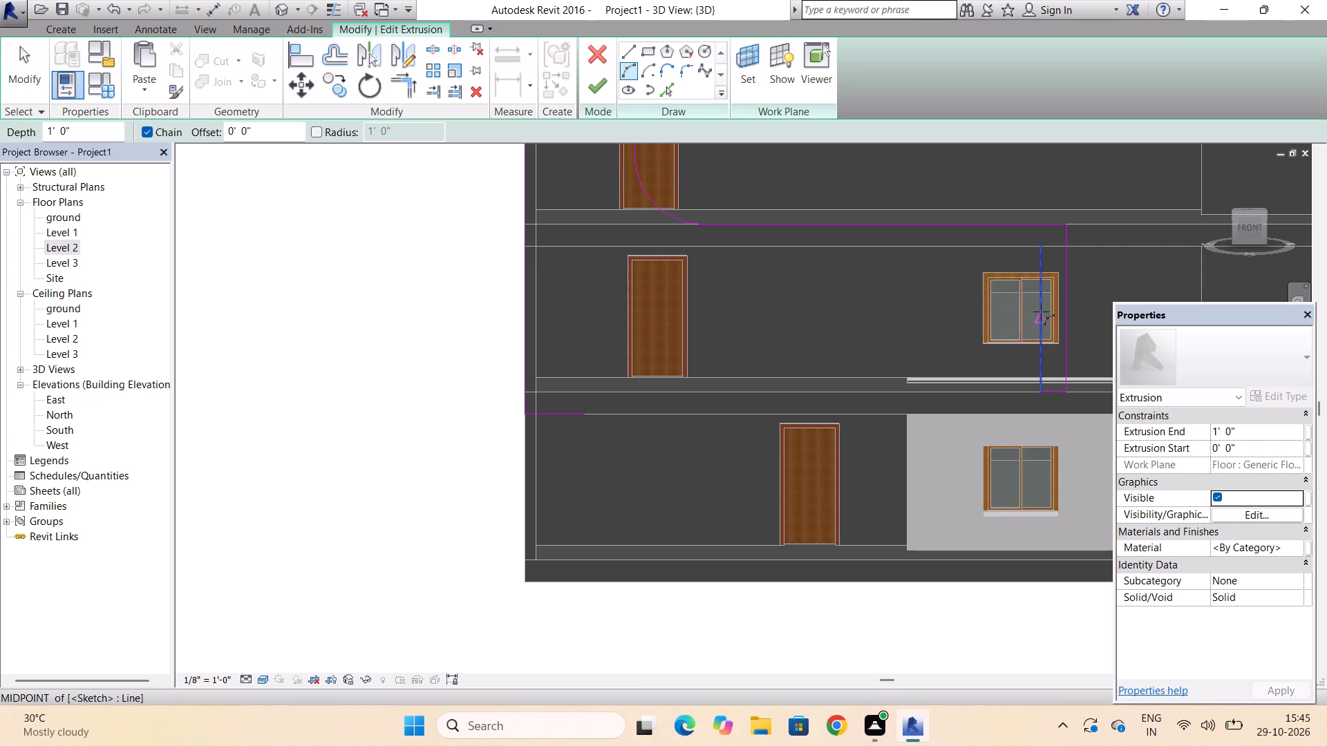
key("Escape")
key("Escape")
Move the new leg's inner vertical line toward the left leg, into the near pane of the middle-storey window, widening the leg.
scroll(1041, 312, "up", 1)
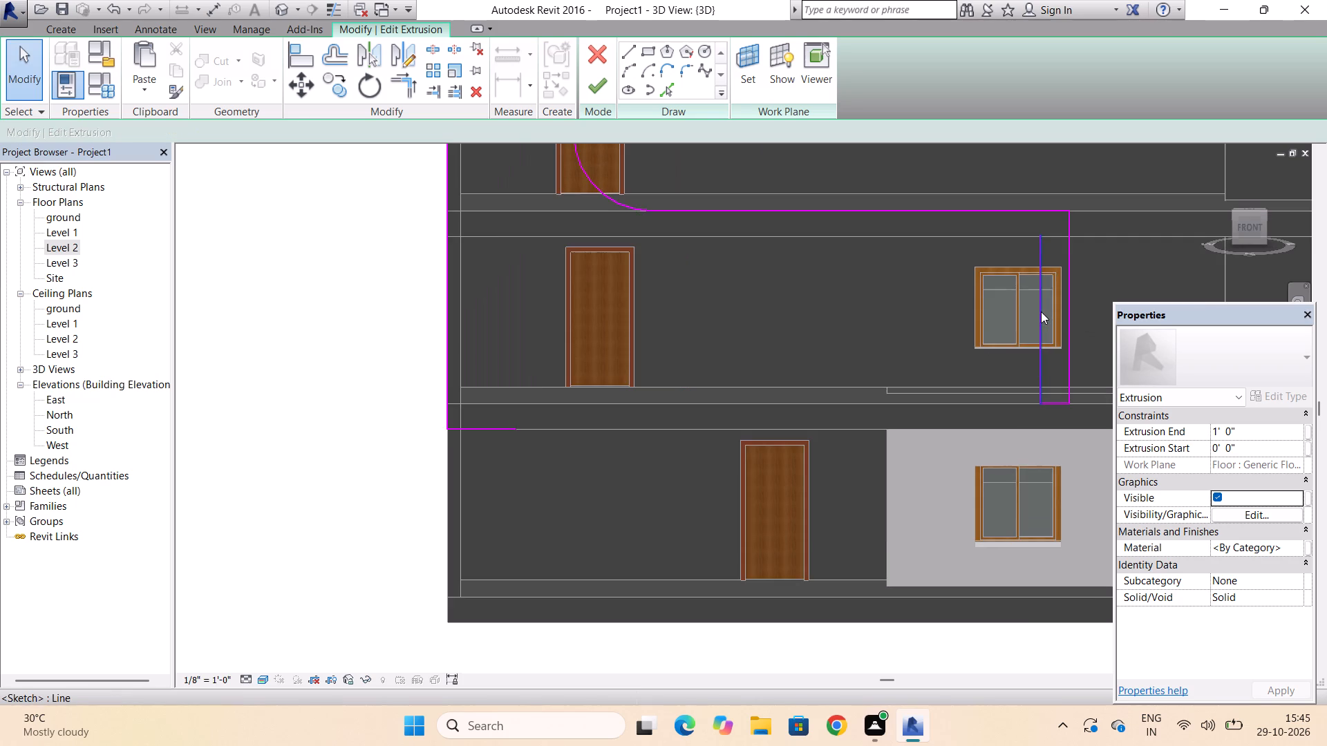
scroll(1041, 312, "up", 1)
left_click(1040, 312)
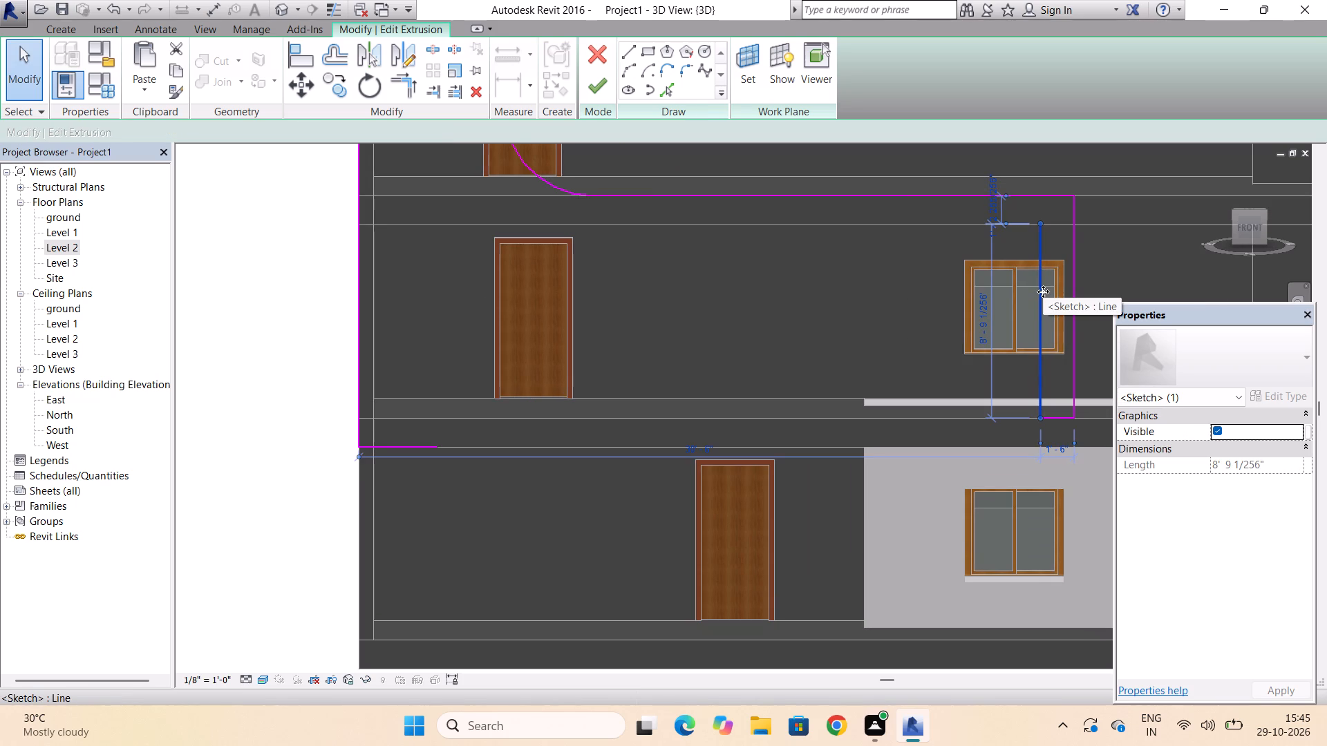
left_click_drag(1043, 291, 984, 304)
key("Escape")
key("Escape")
key("Escape")
key("Escape")
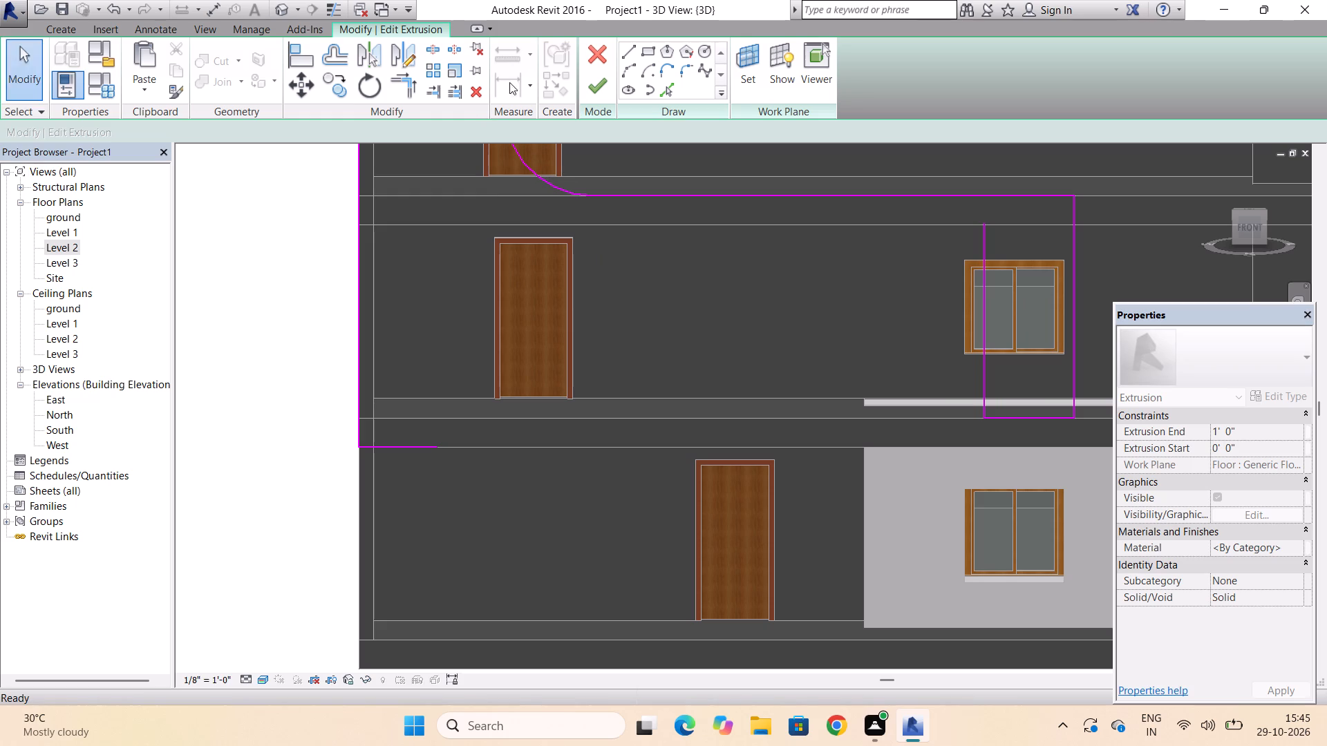
key("Escape")
key("Escape")
Draw an upward-bulging start-end-radius arc from the free end of the left leg's bottom line to the top of the new leg's inner vertical line.
left_click(626, 67)
scroll(609, 379, "down", 2)
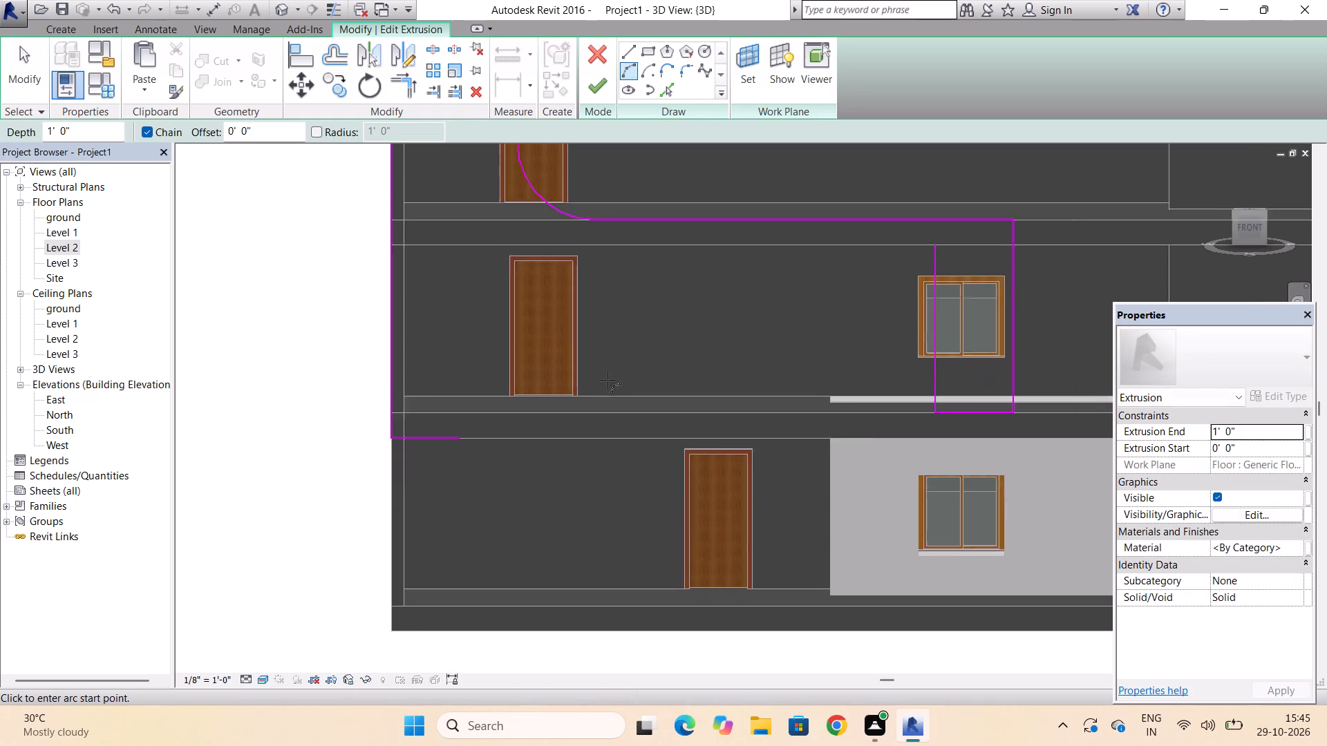
left_click(484, 428)
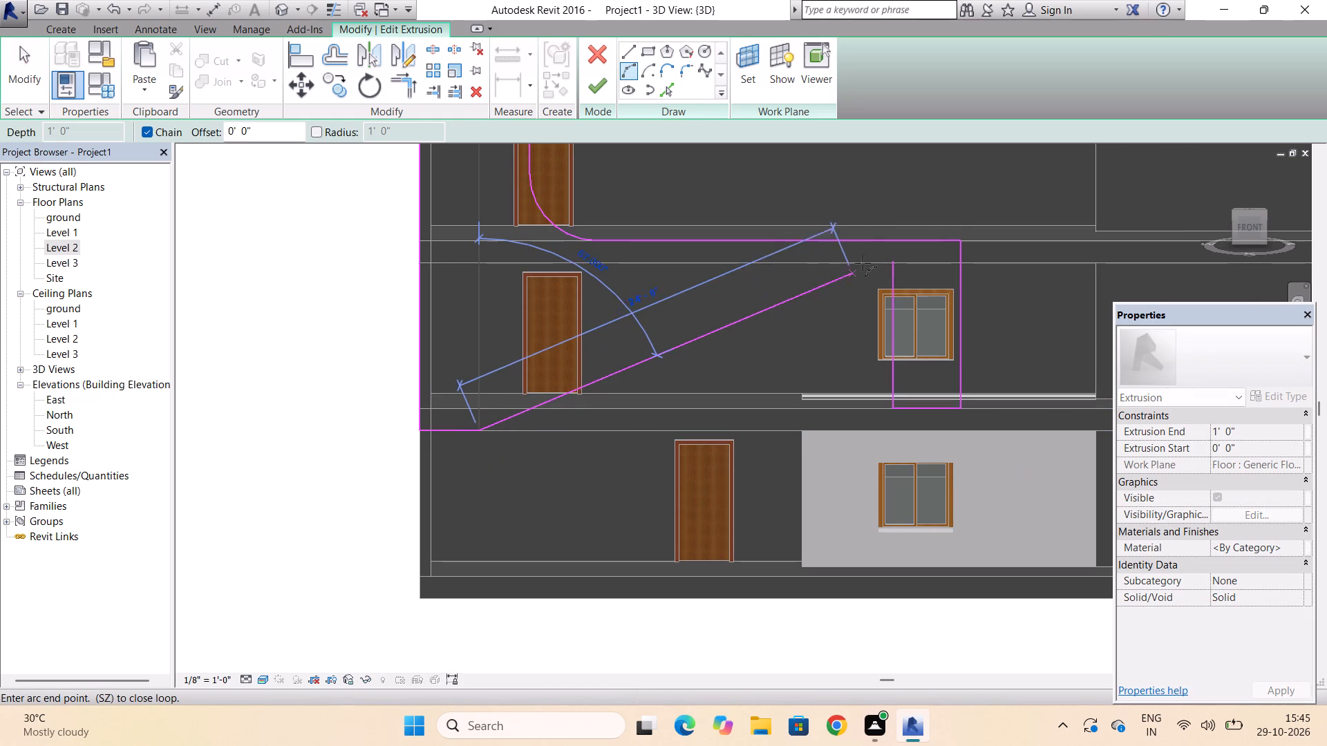
left_click(895, 258)
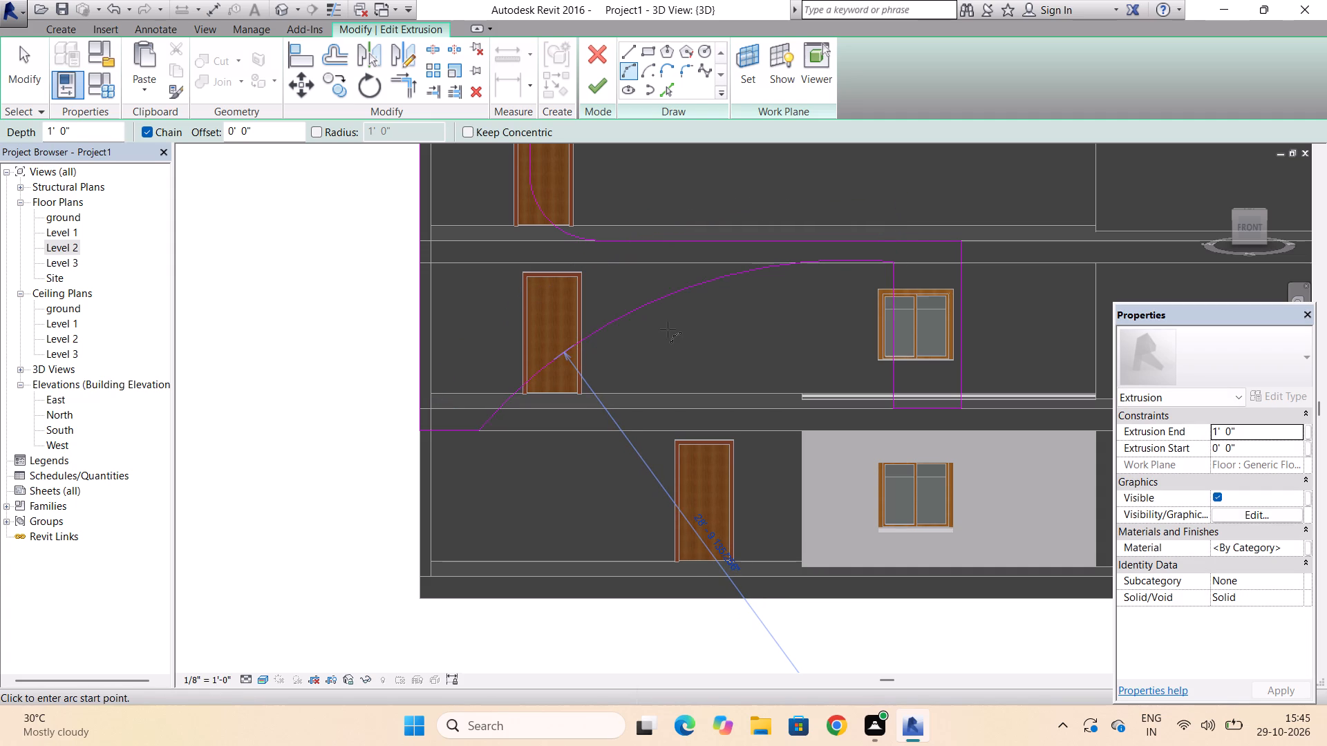
scroll(668, 329, "down", 4)
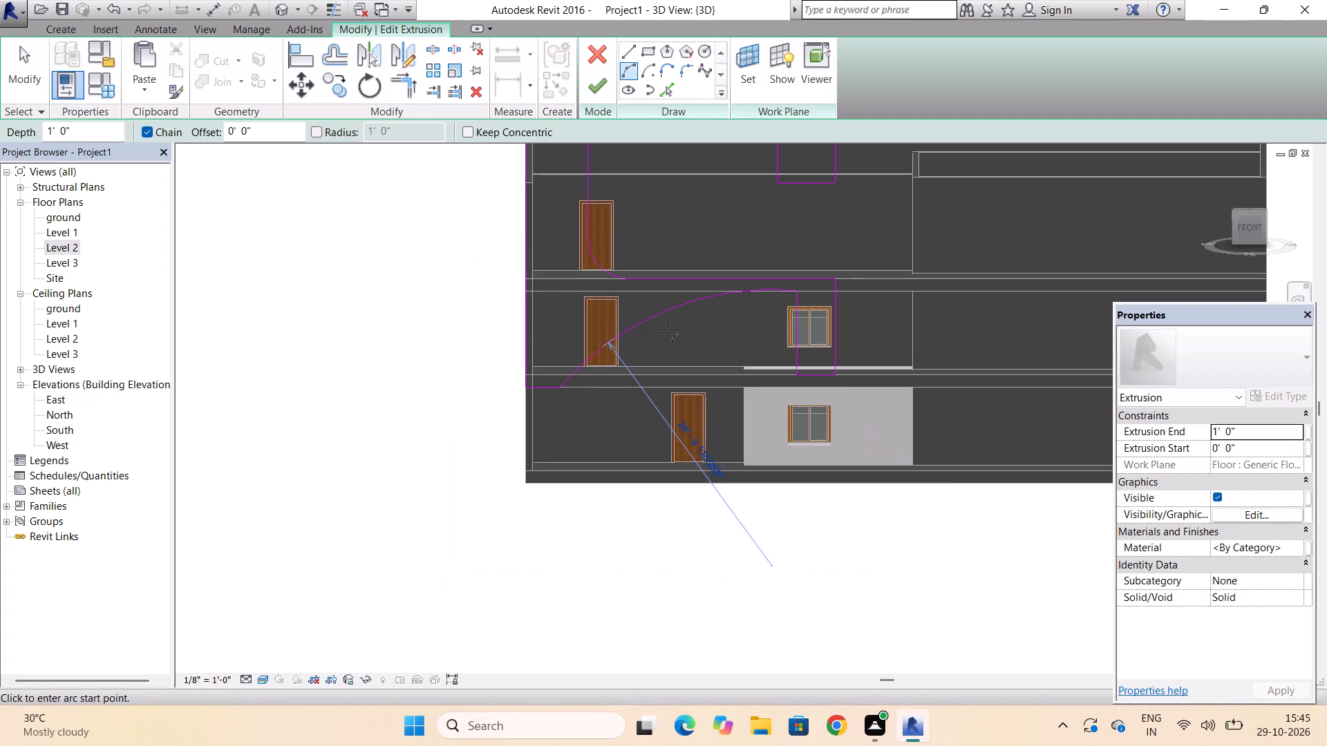
key("Escape")
key("Escape")
key("Escape")
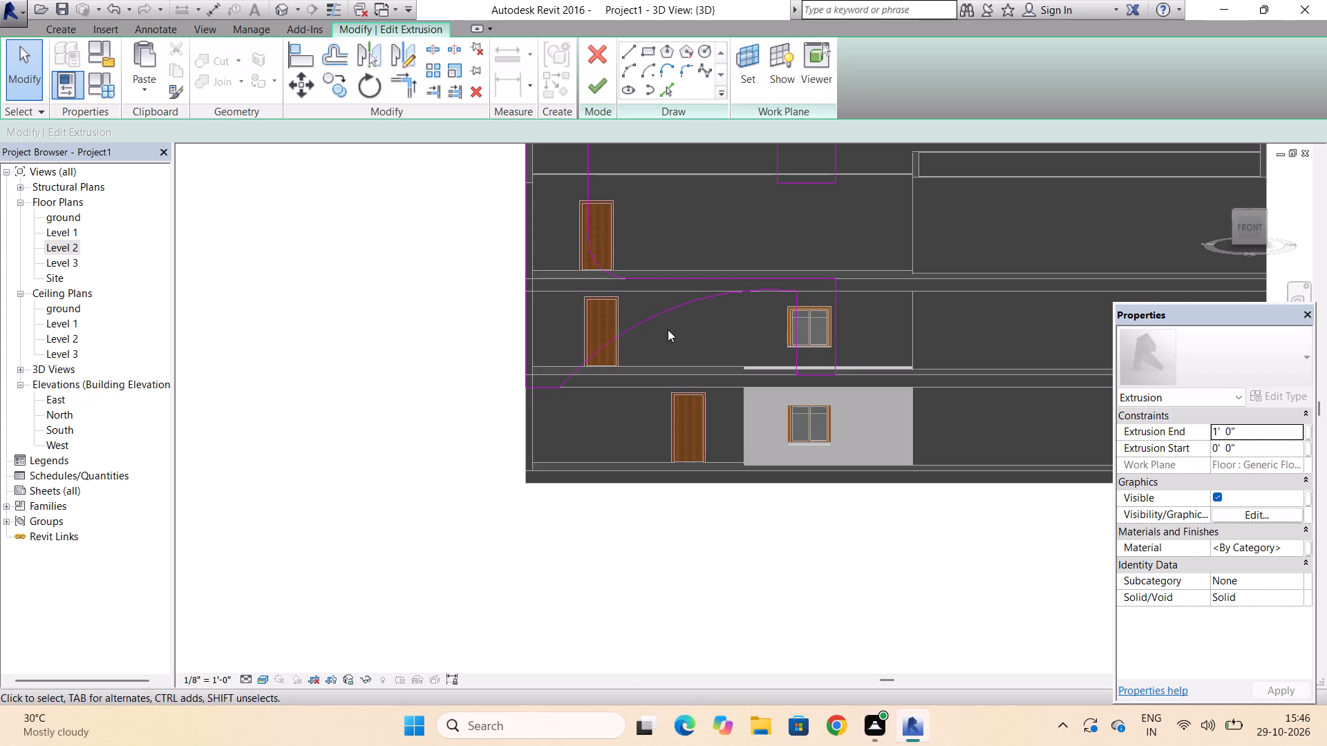
Fine-tune the large lower arc's curvature to a length of about 27' 7 1/2" and finish the extrusion sketch.
left_click(596, 351)
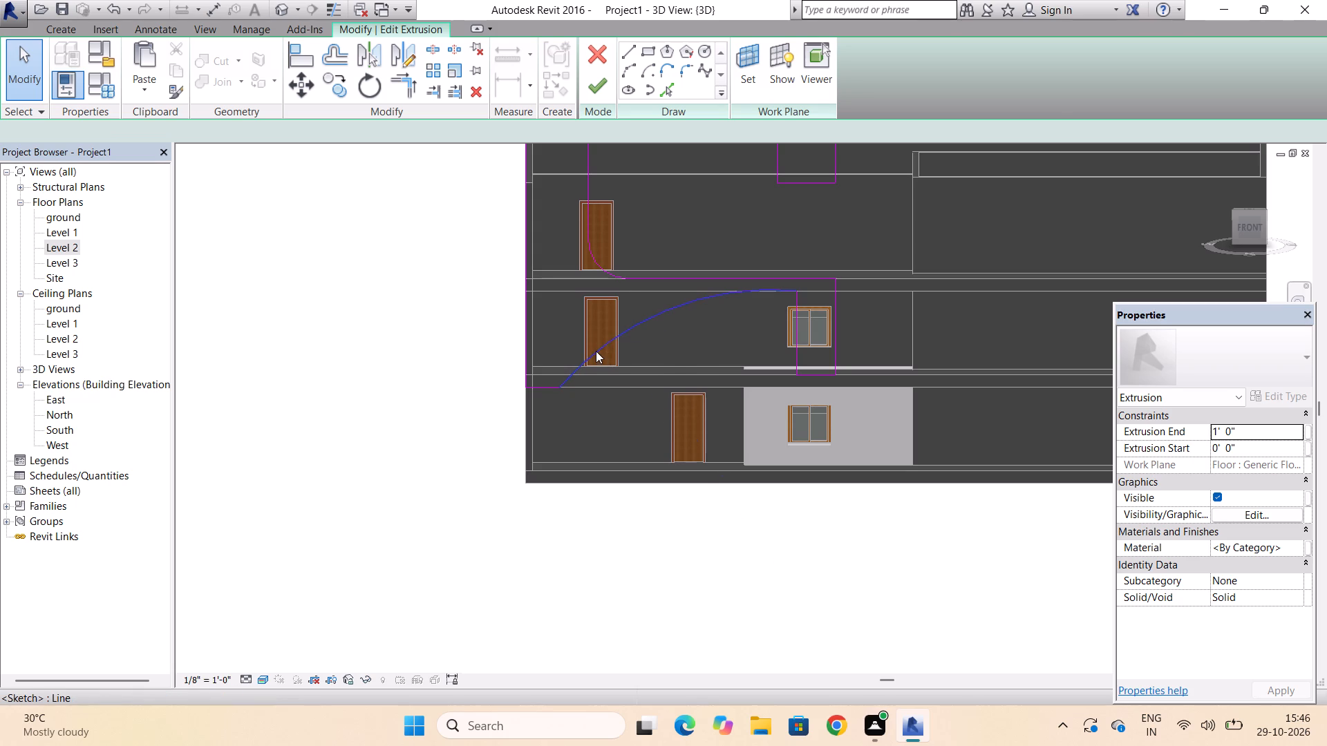
left_click_drag(556, 385, 623, 389)
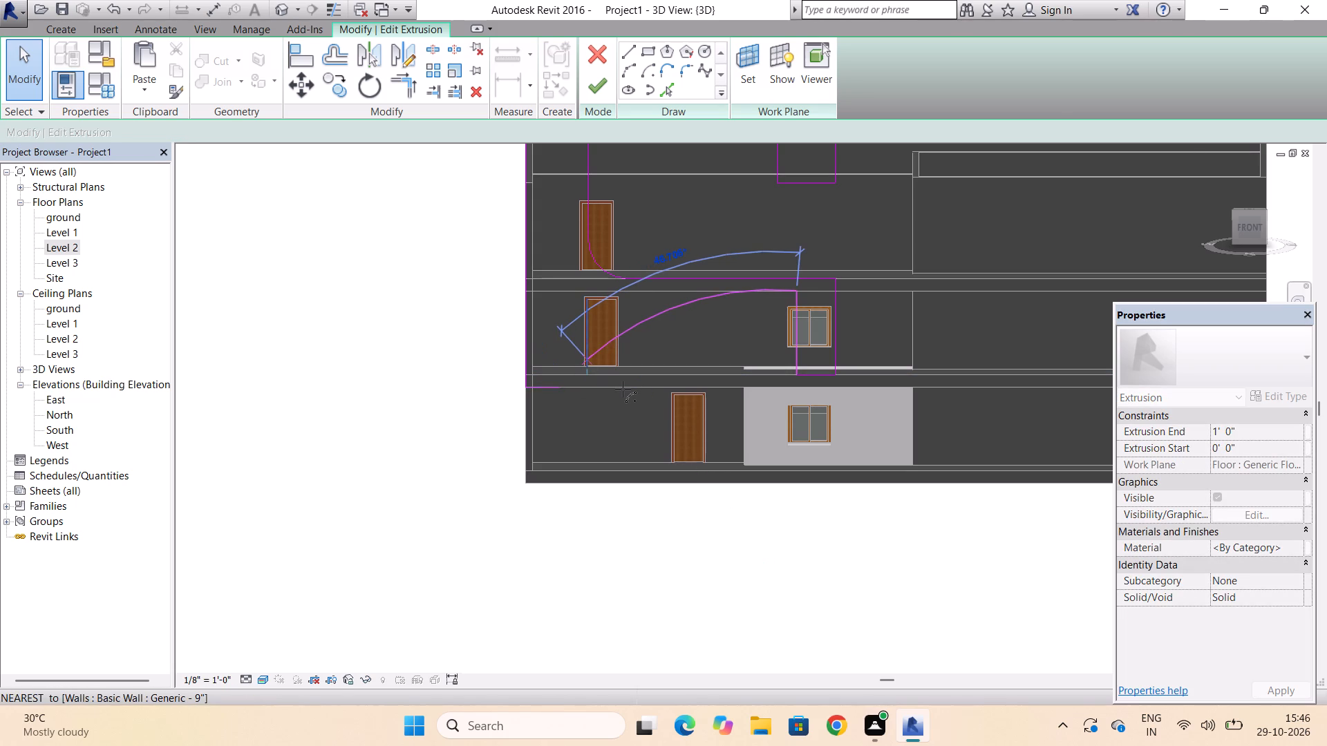
left_click_drag(623, 389, 567, 390)
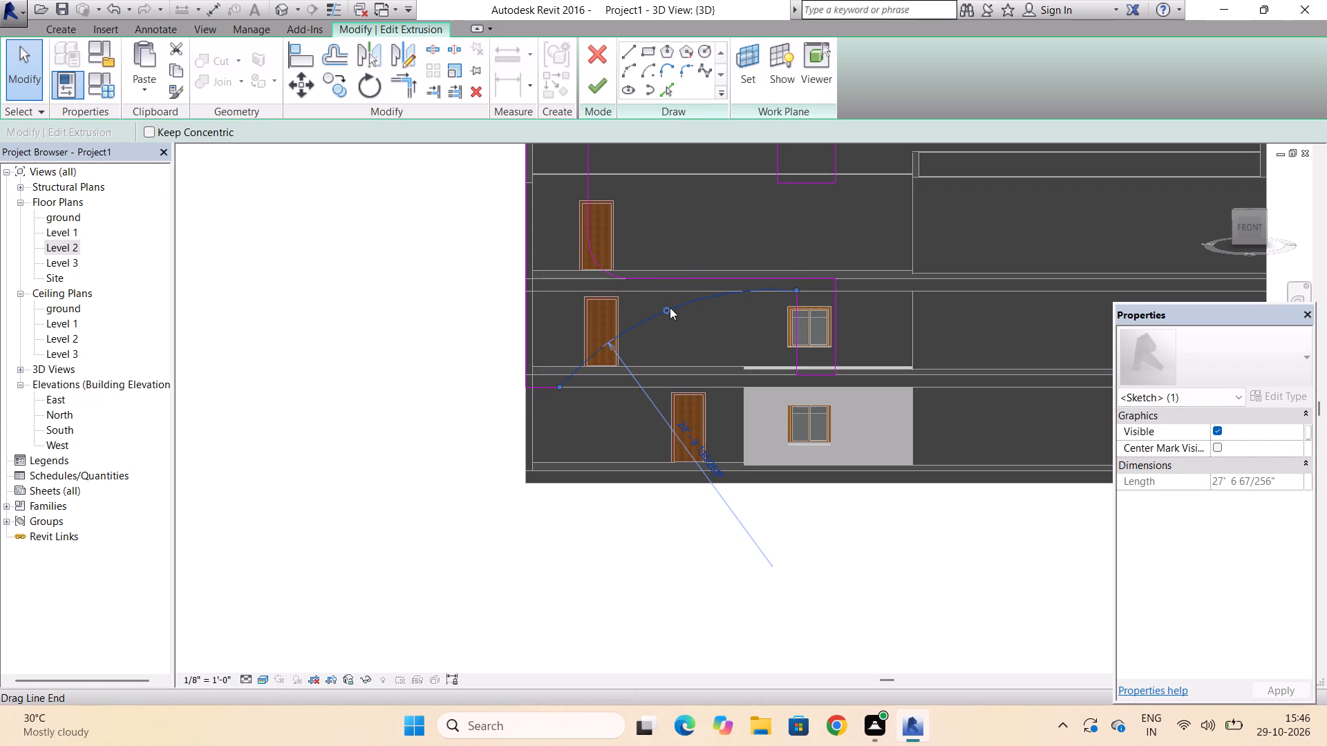
left_click_drag(663, 309, 668, 325)
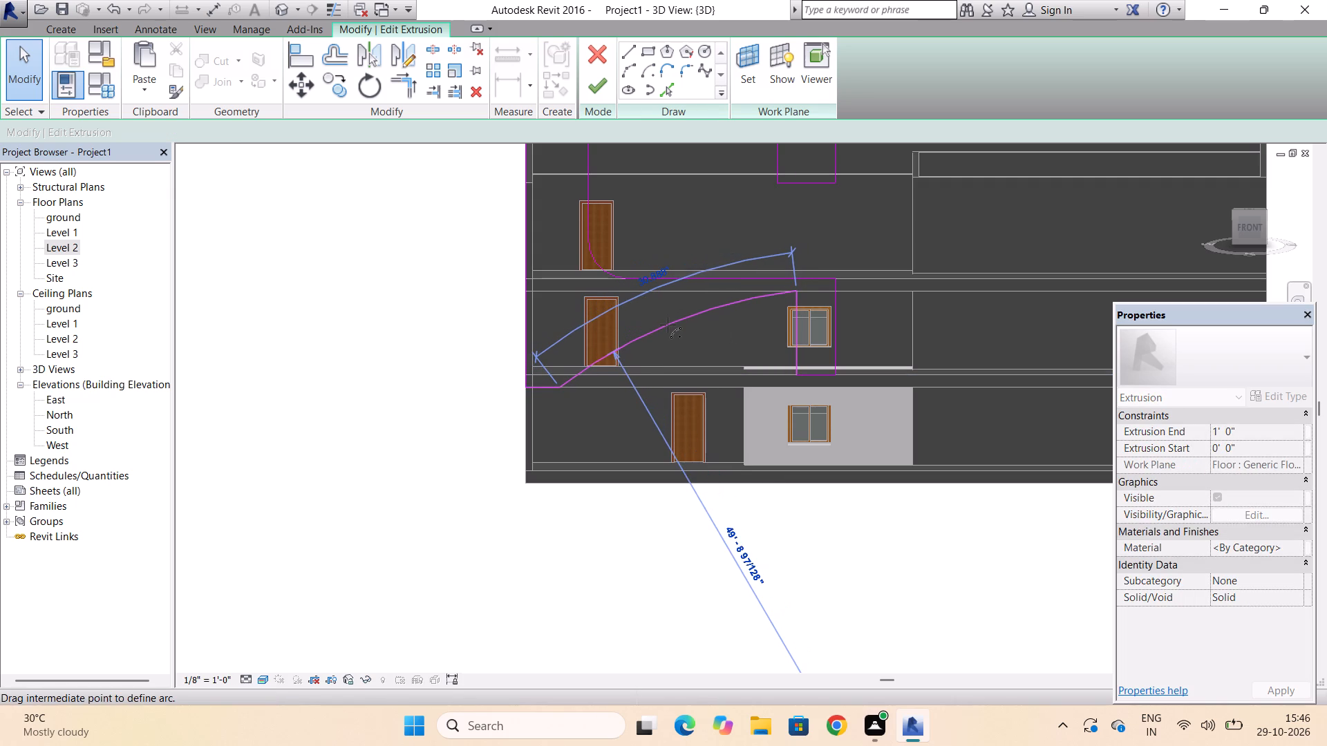
left_click_drag(668, 325, 648, 309)
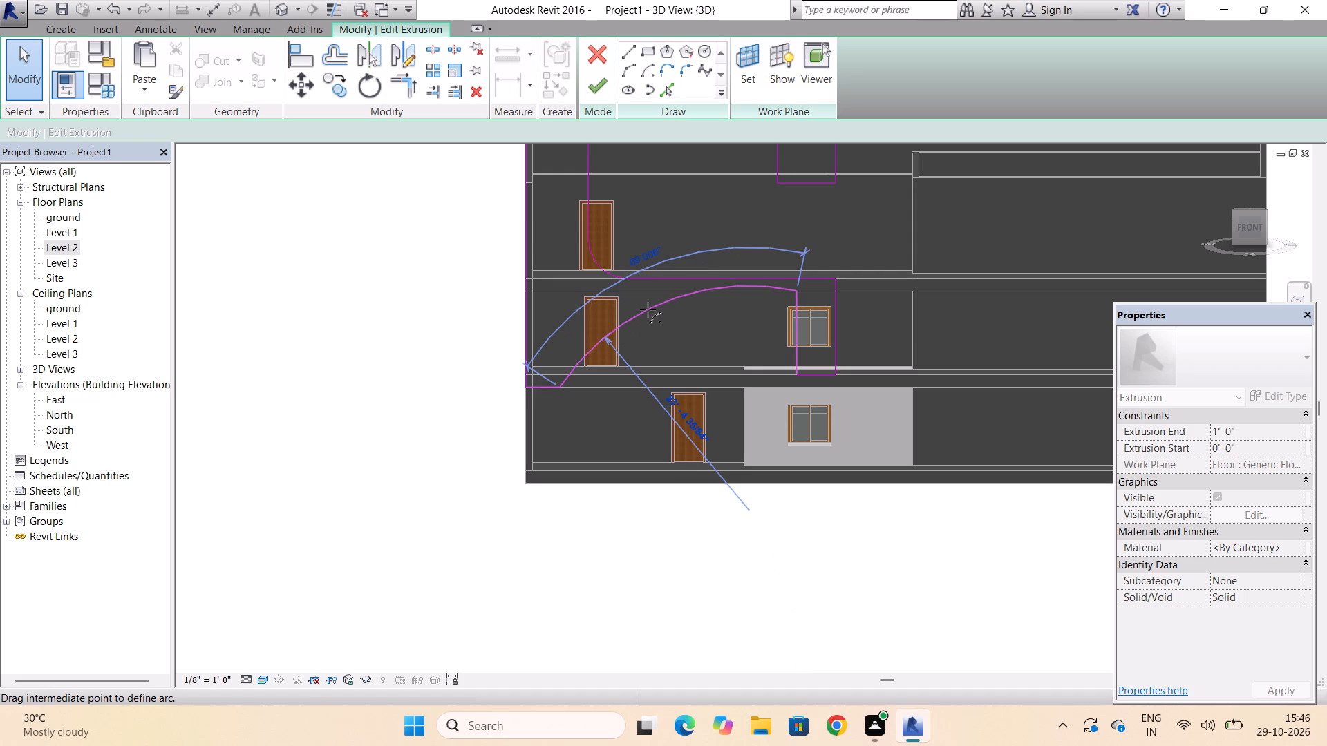
left_click_drag(648, 309, 649, 316)
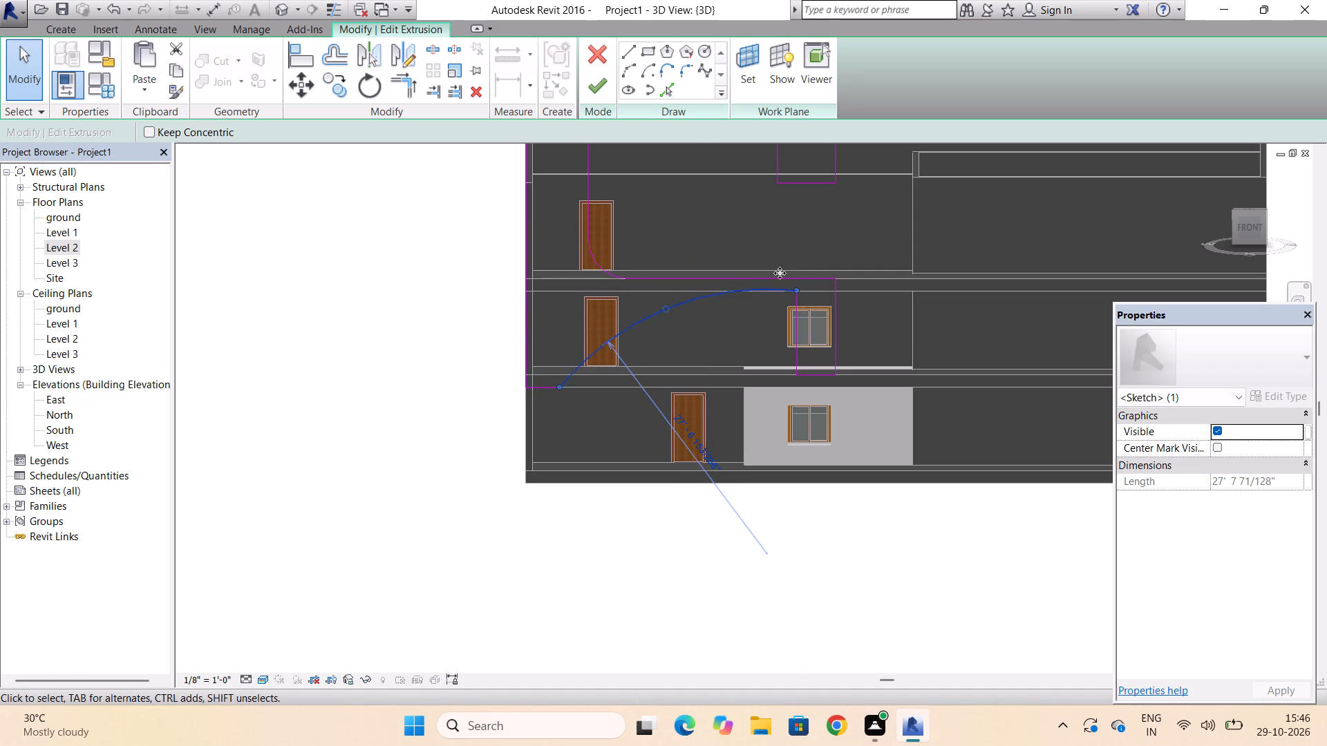
left_click(592, 83)
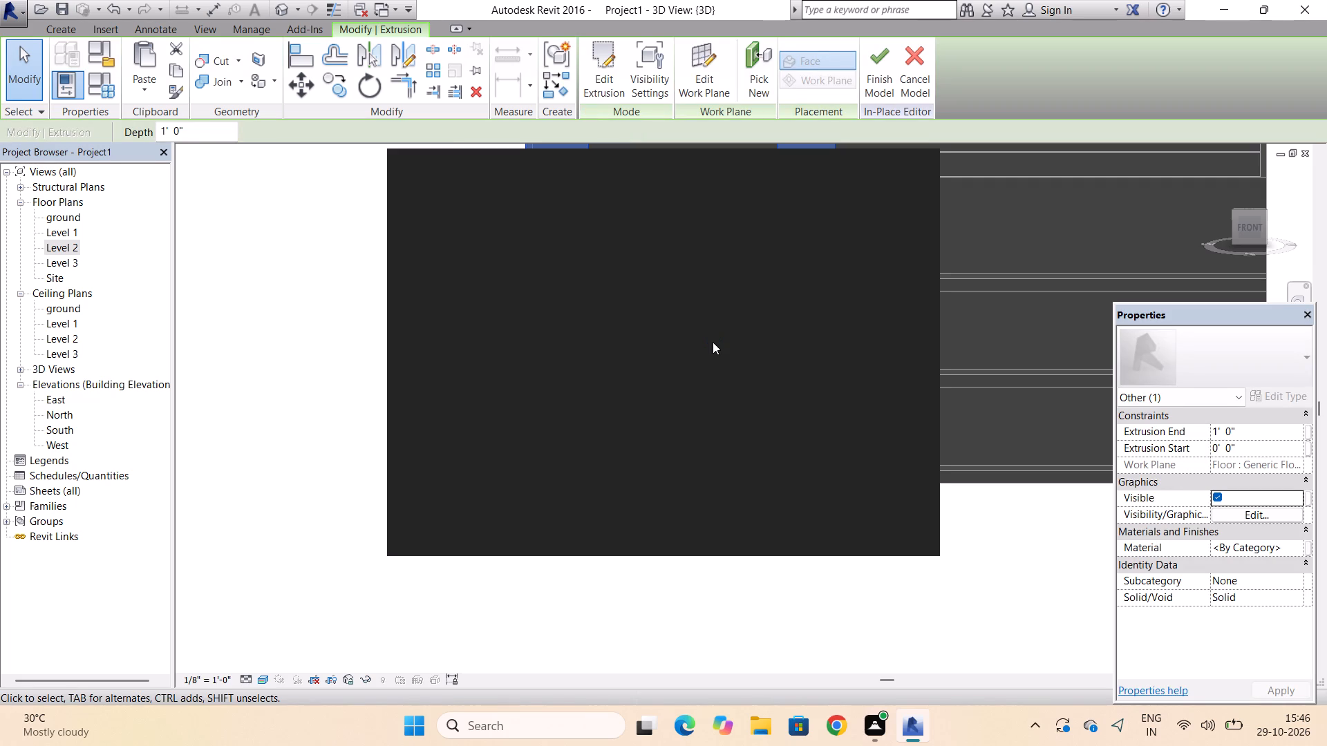
left_click(901, 168)
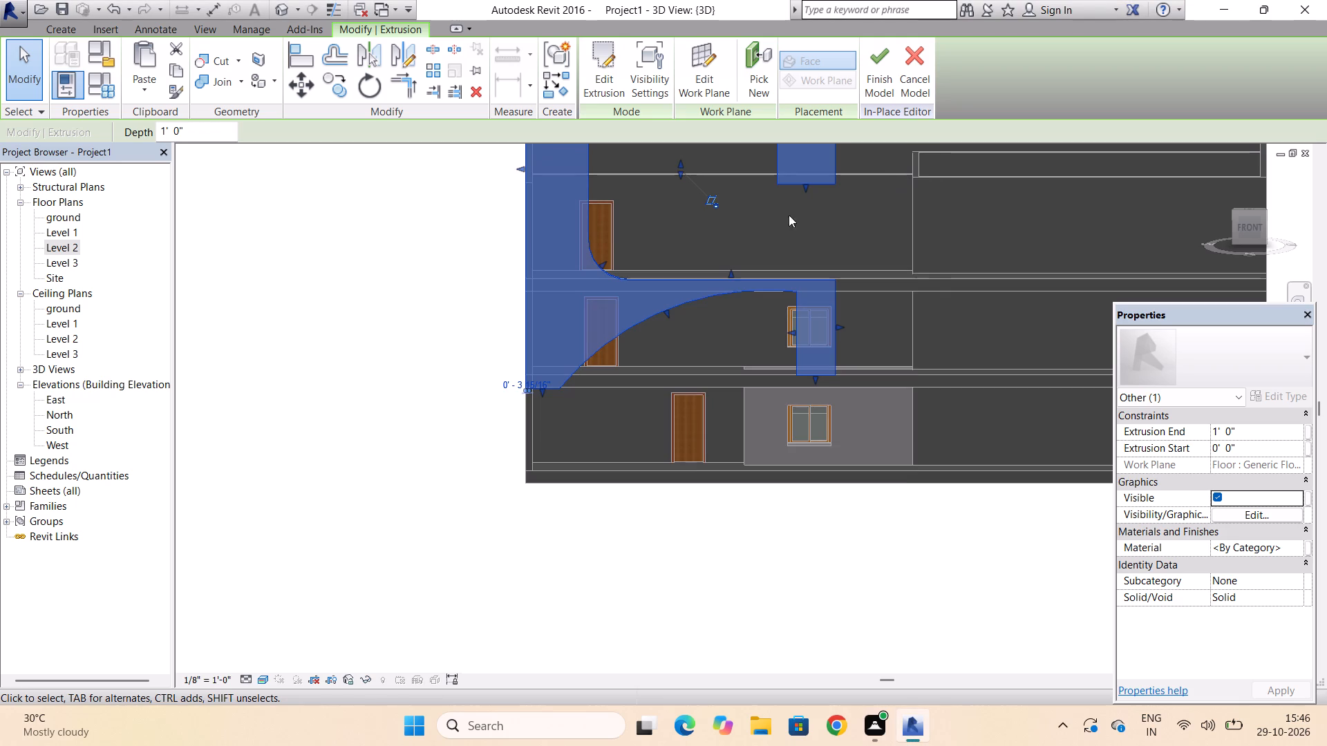
Pull the extrusion's large arched underside slightly downward to thicken the branch, and finish the in-place model.
scroll(728, 269, "up", 7)
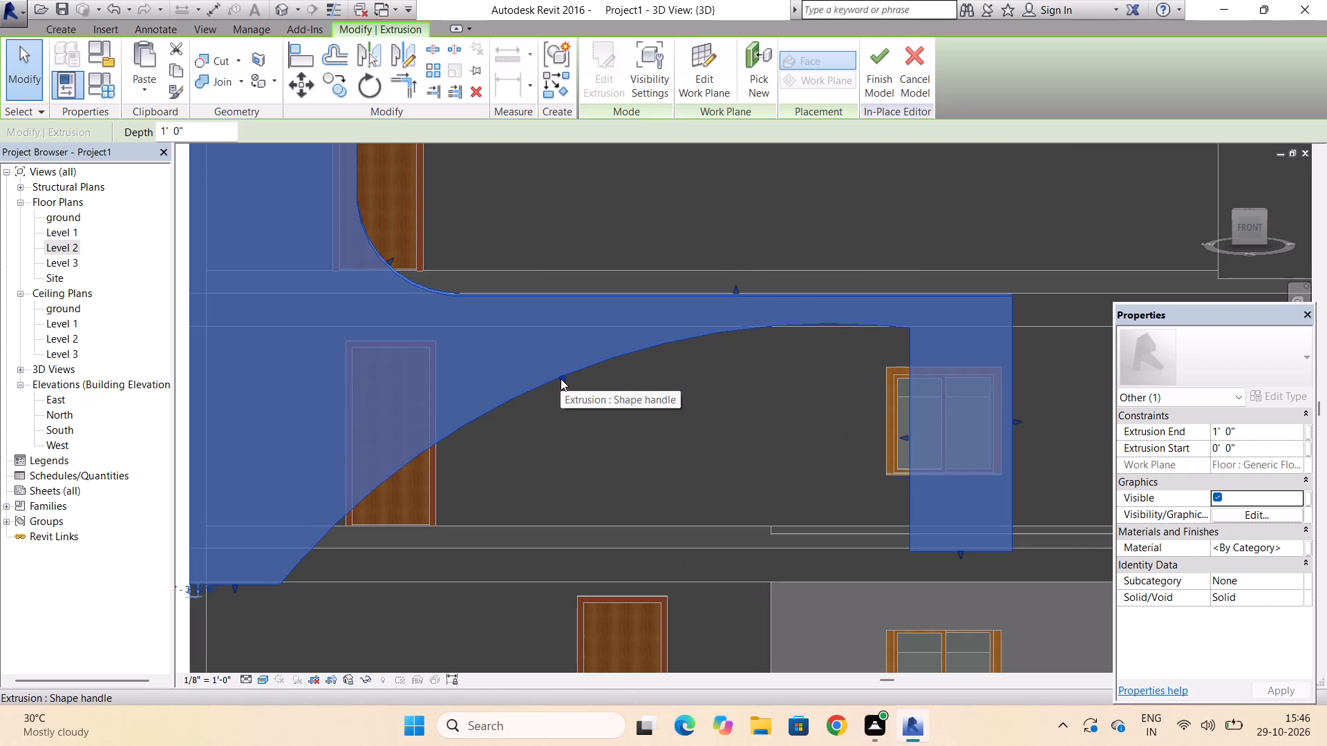
left_click_drag(561, 379, 572, 394)
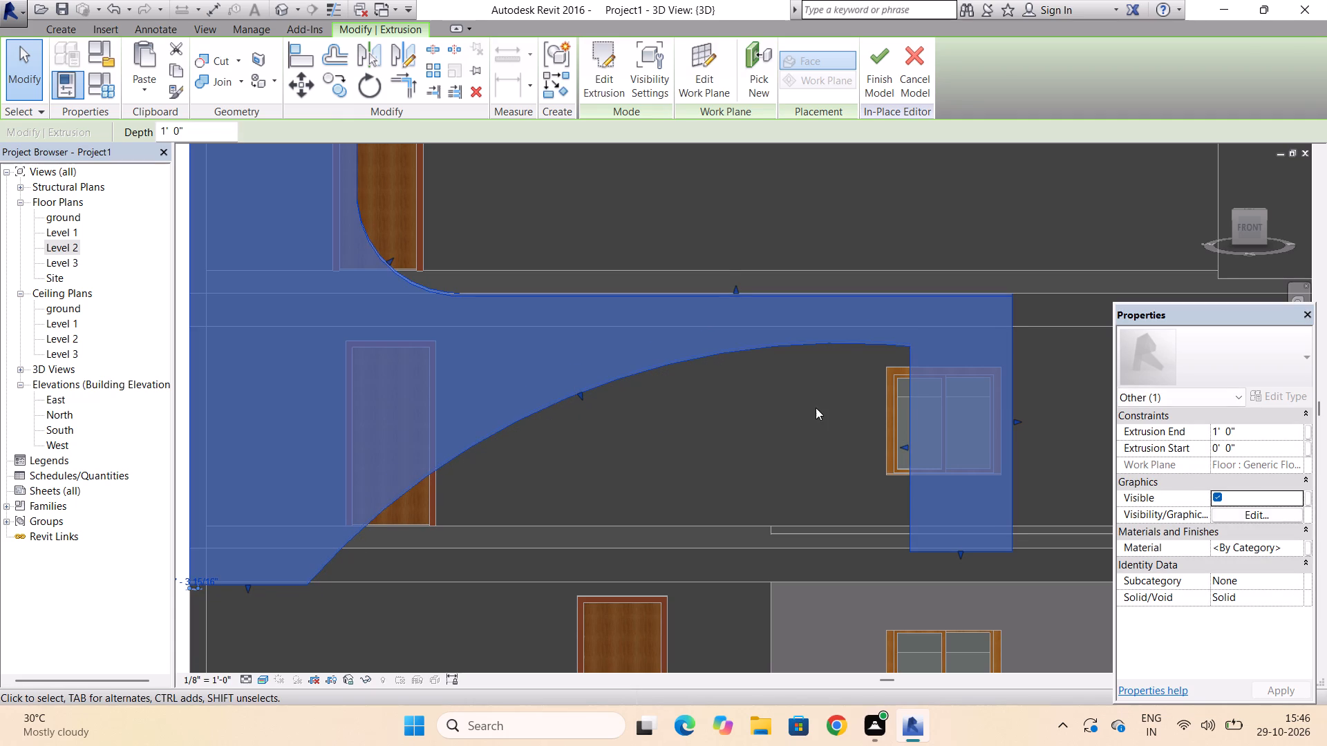
left_click(894, 405)
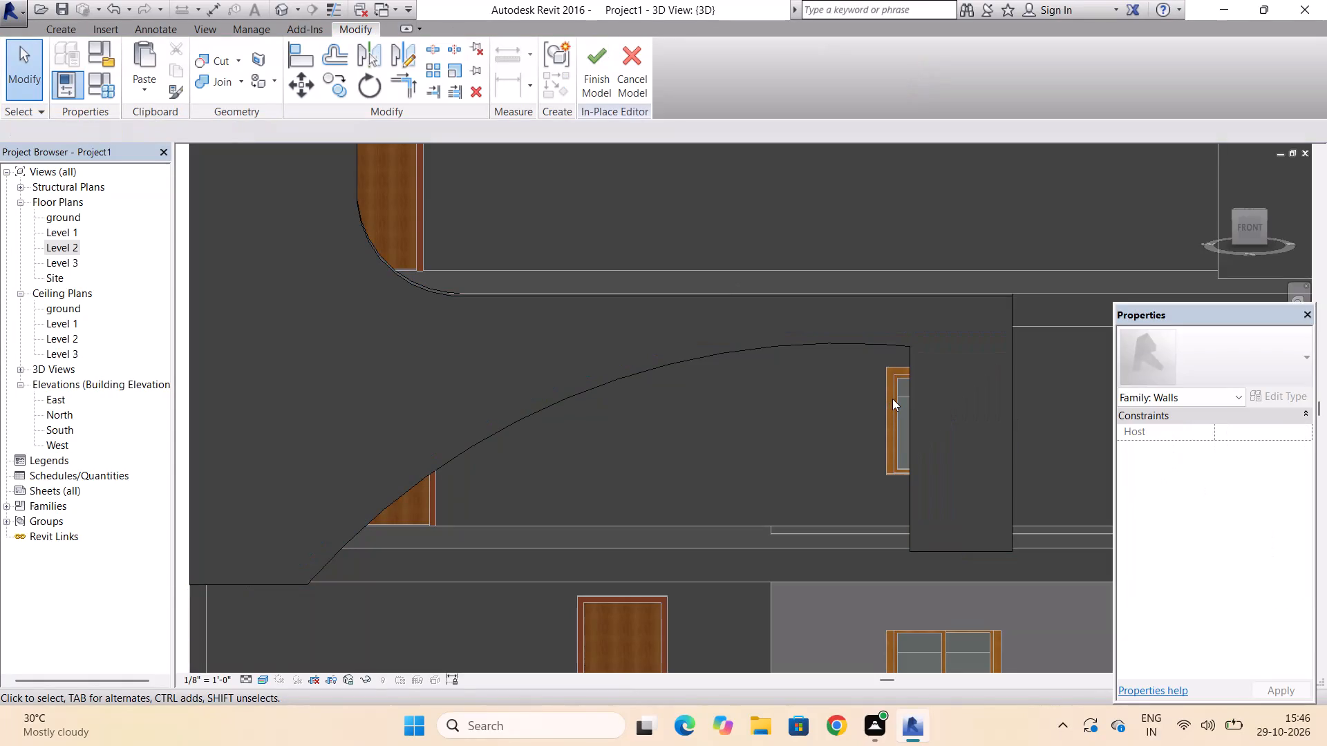
left_click_drag(892, 399, 878, 412)
left_click(589, 77)
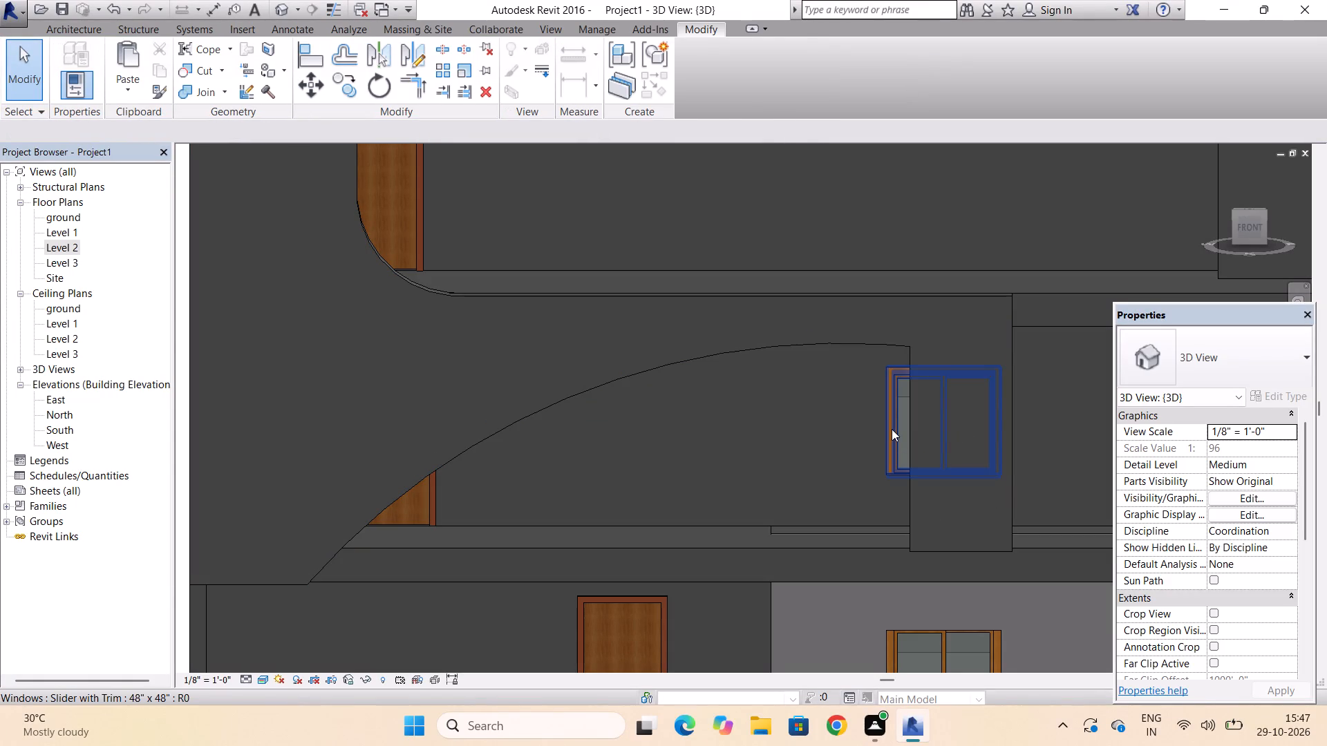
Move the middle-storey slider window from behind the new leg to the open wall under the arch, at a 1' 6" sill height.
left_click(892, 429)
left_click_drag(892, 414, 841, 414)
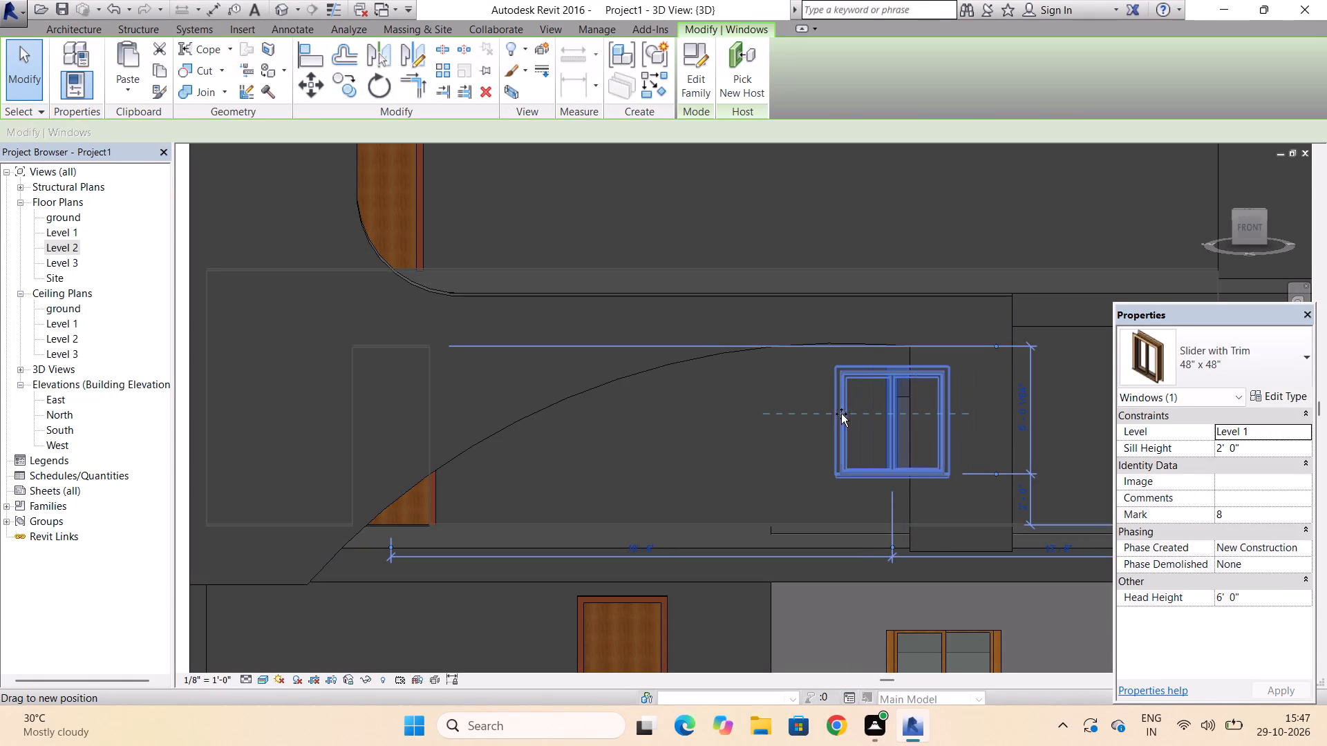
left_click_drag(841, 414, 721, 424)
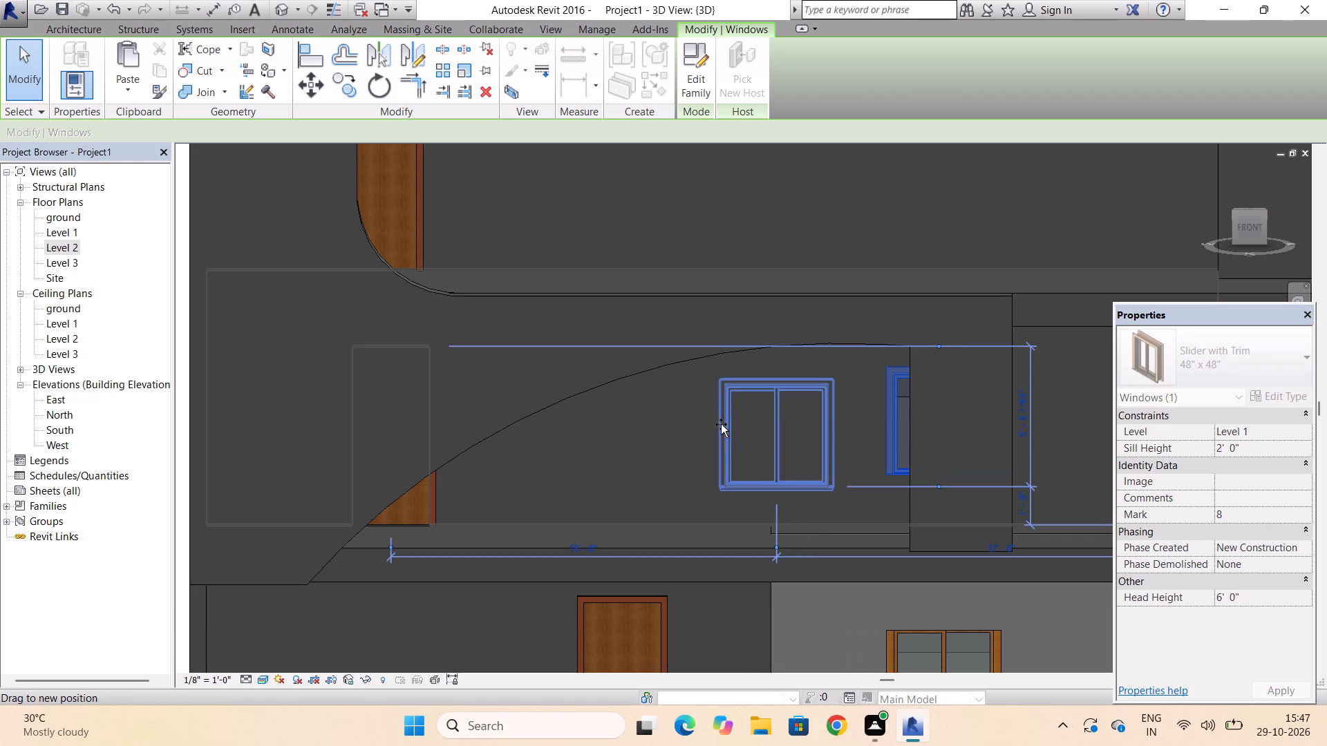
left_click_drag(721, 424, 719, 424)
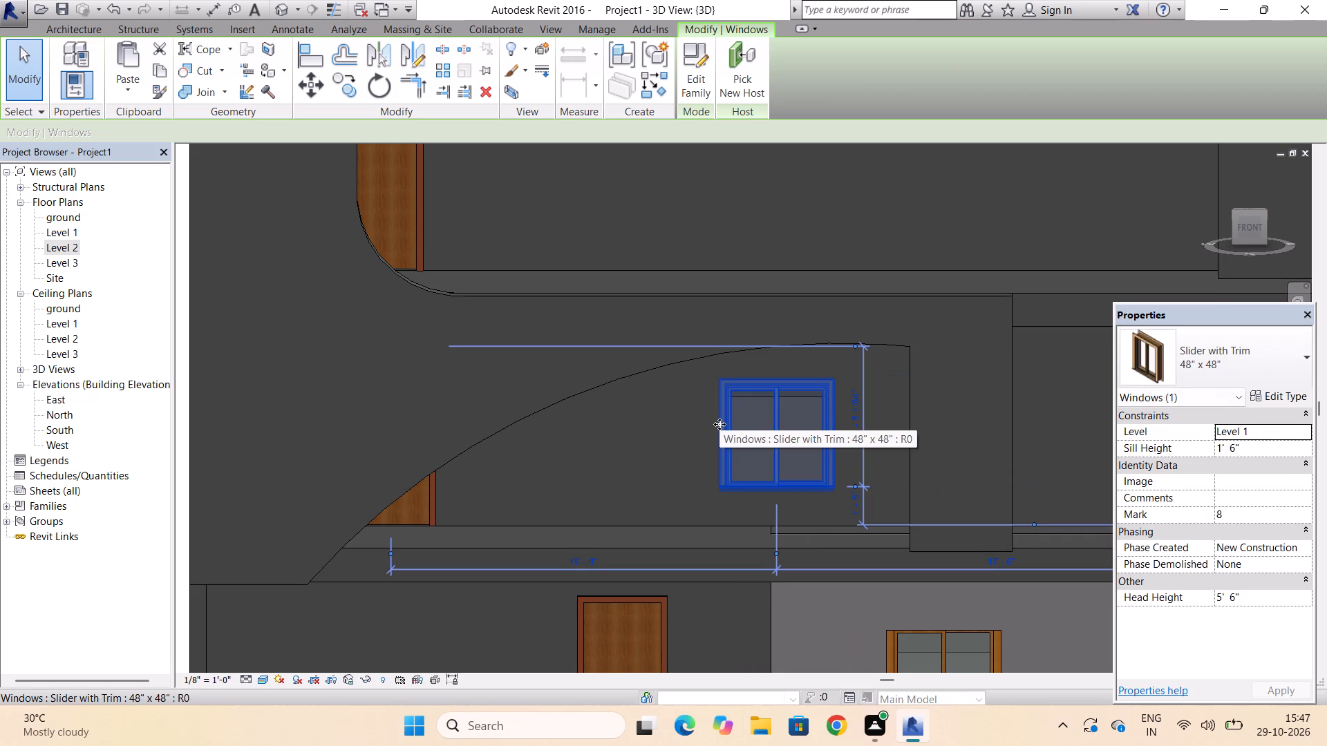
scroll(719, 424, "down", 3)
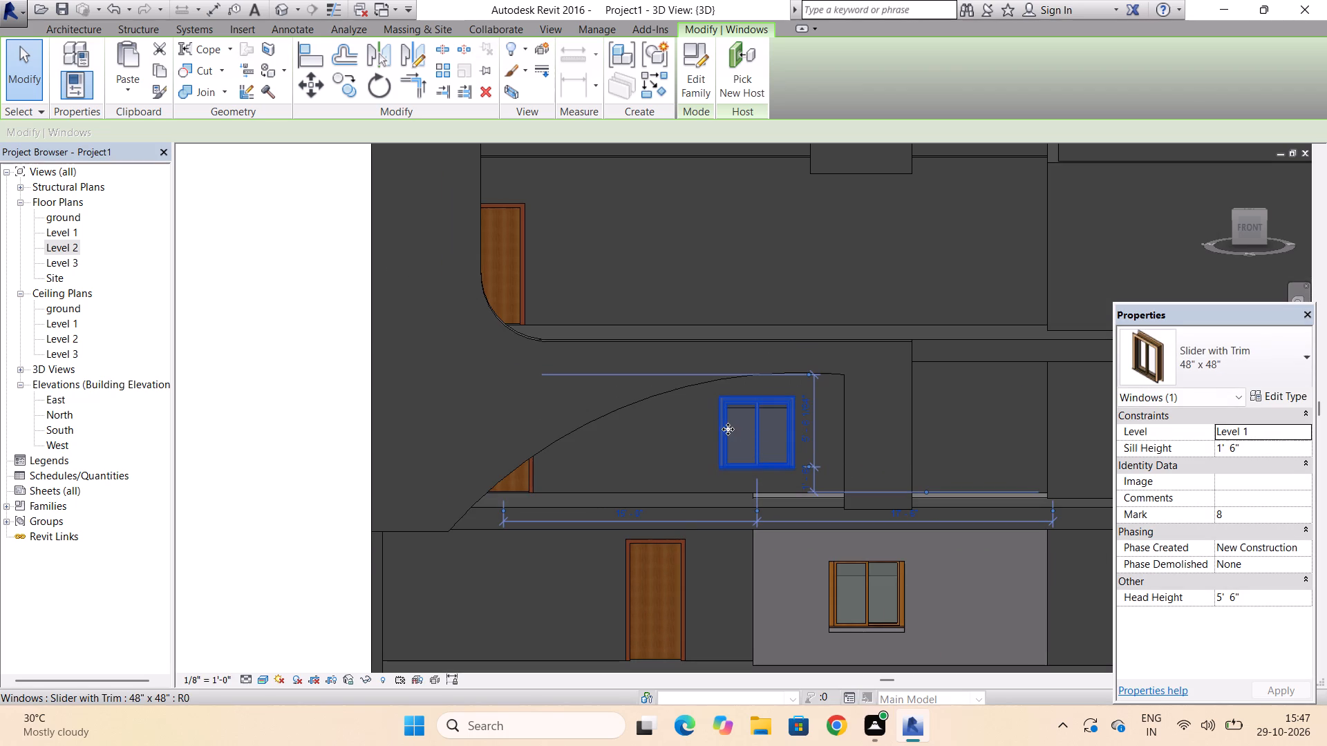
left_click_drag(724, 425, 710, 425)
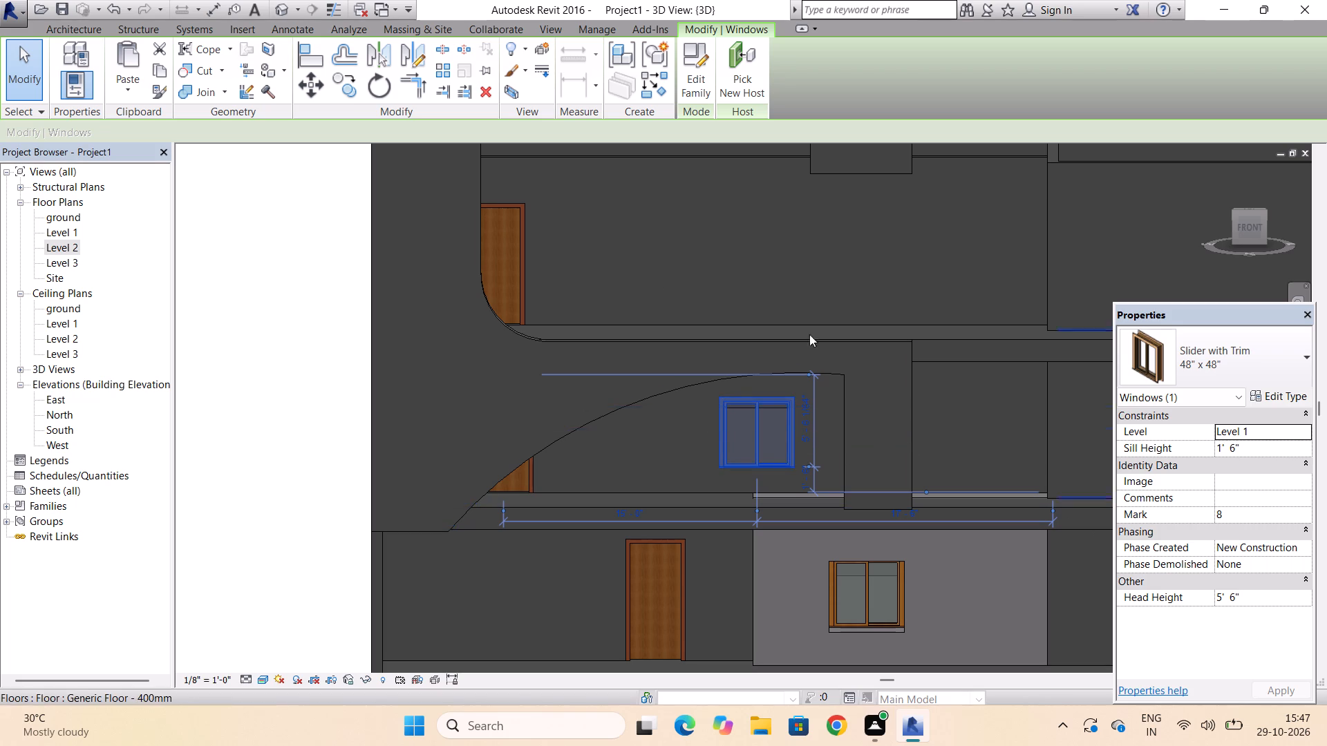
scroll(671, 365, "down", 1)
scroll(715, 415, "up", 2)
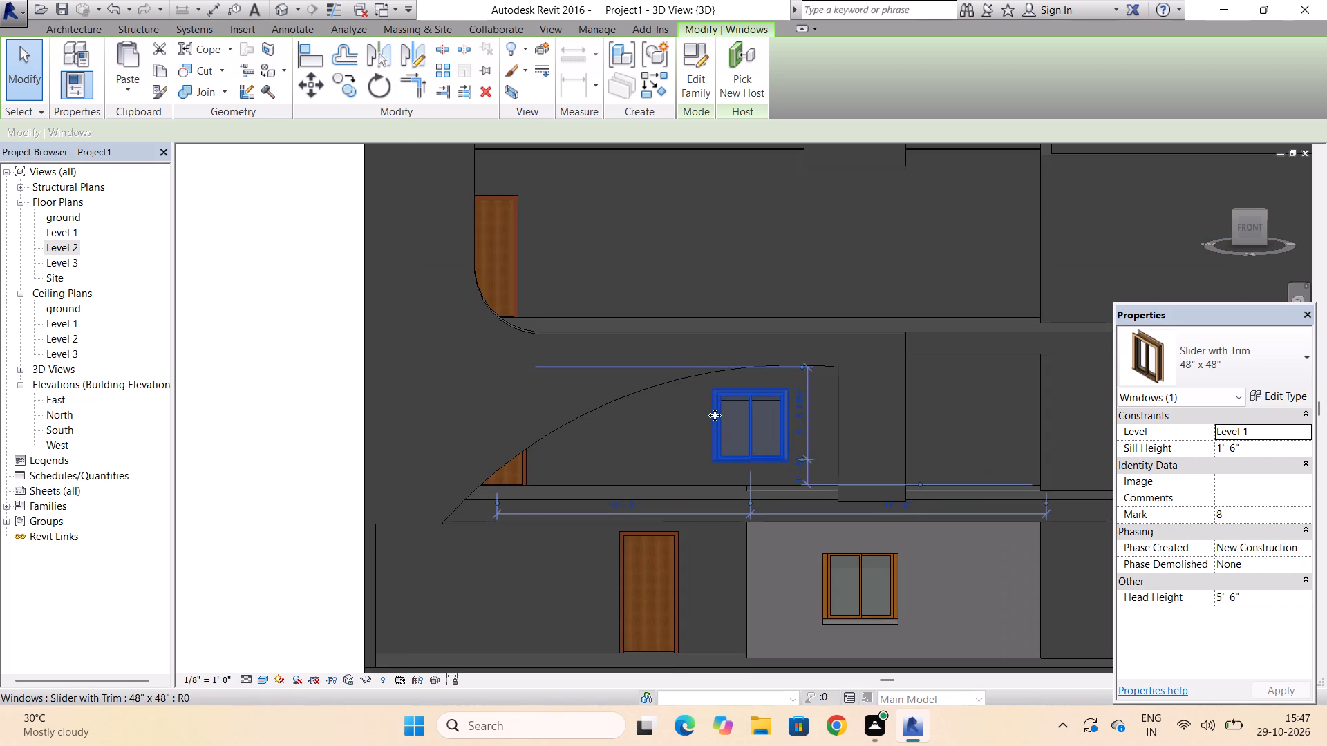
left_click(713, 420)
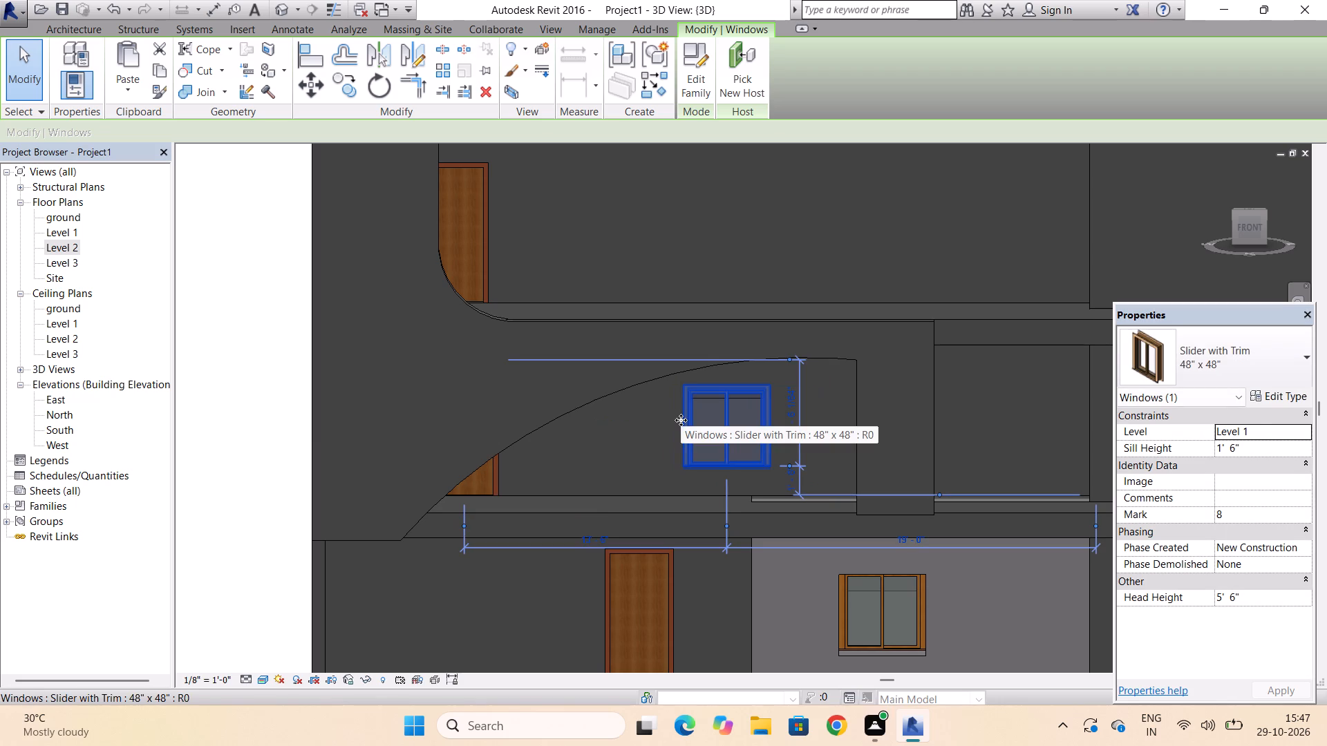
key("Escape")
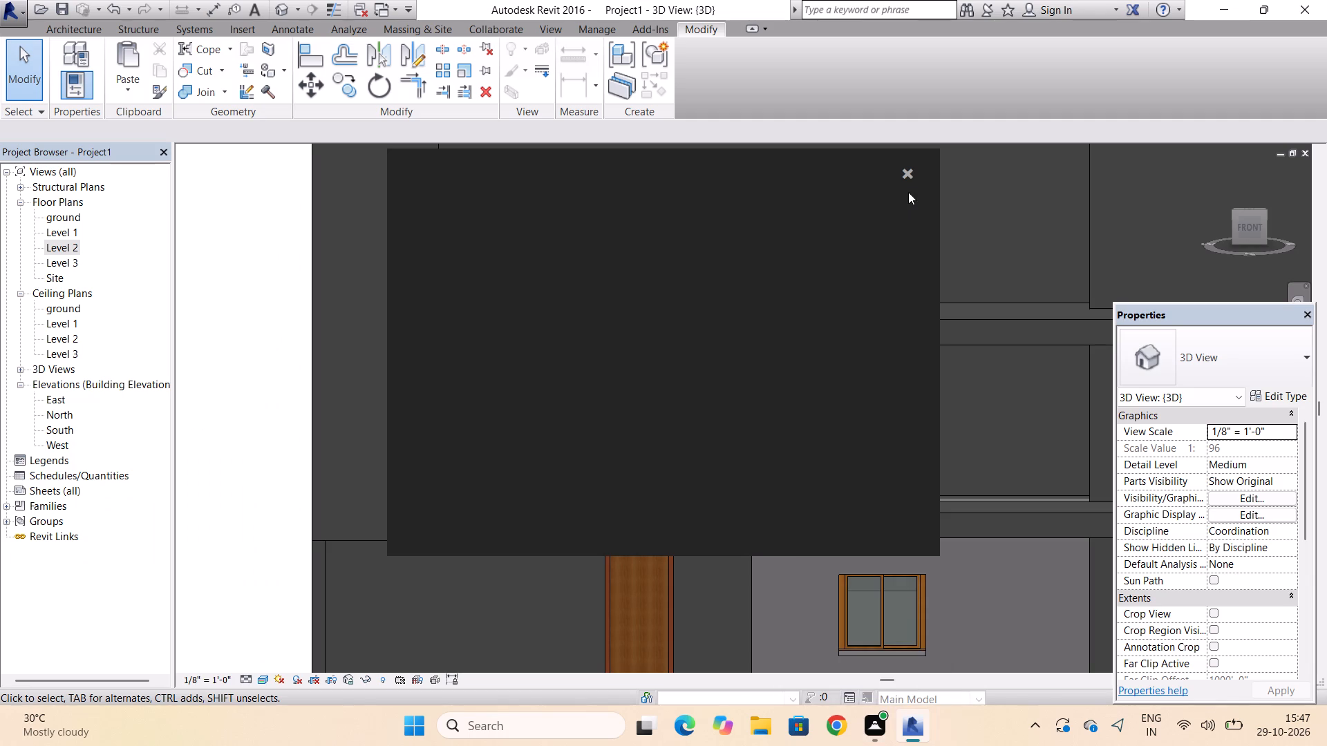
left_click(912, 175)
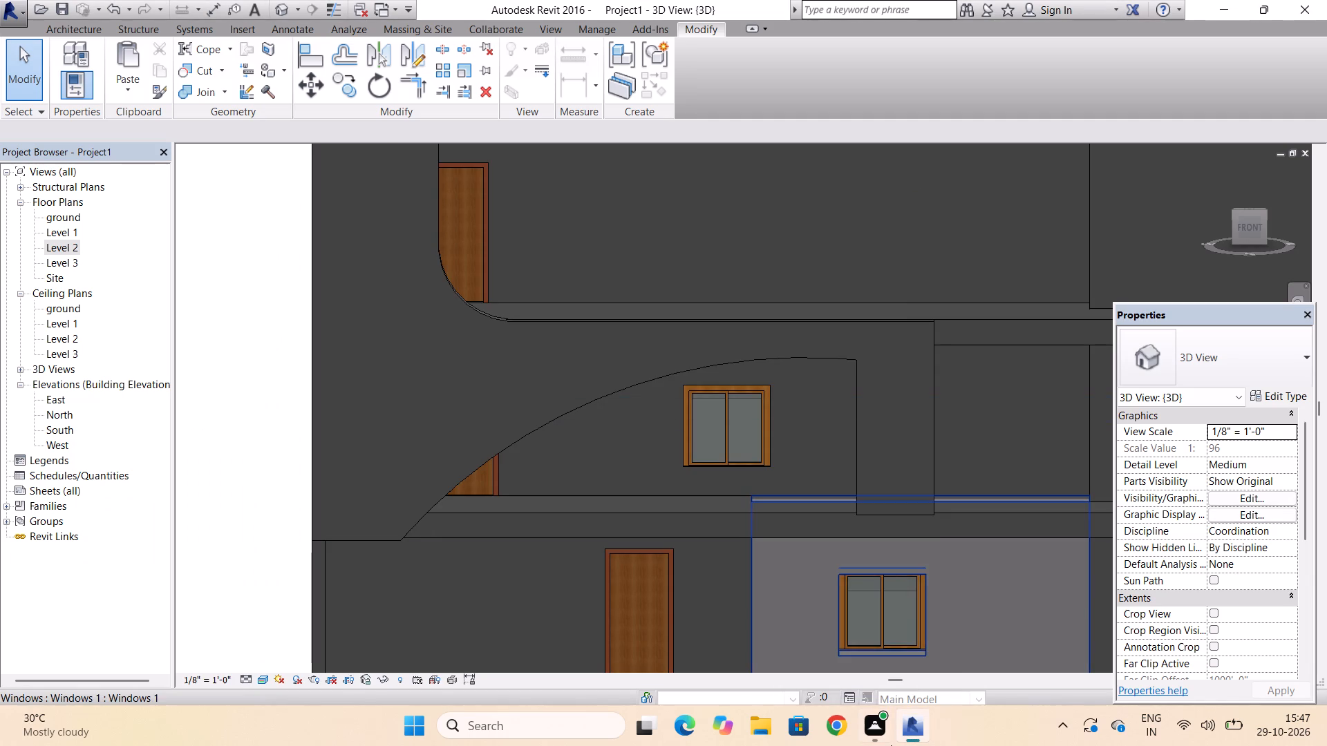
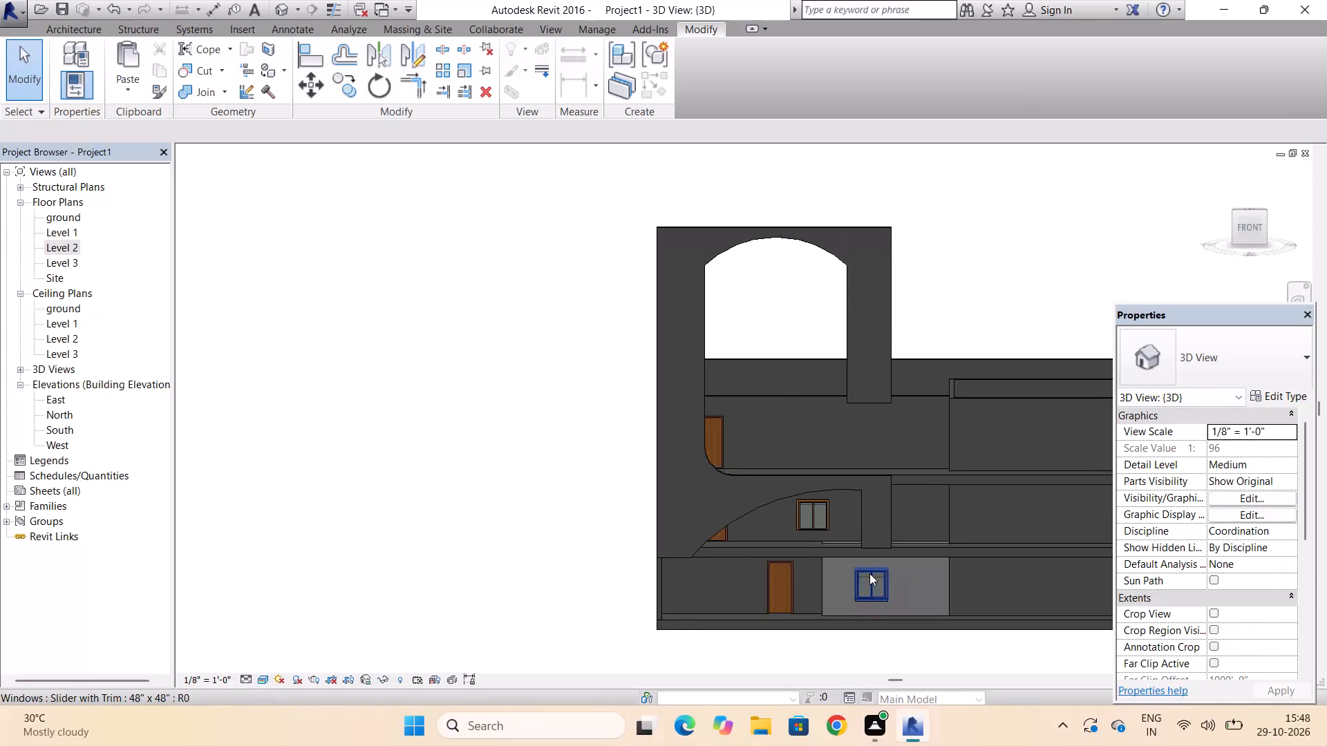
Change the middle-storey window under the arch to the Slider with Trim 60" x 48" type.
scroll(957, 564, "up", 3)
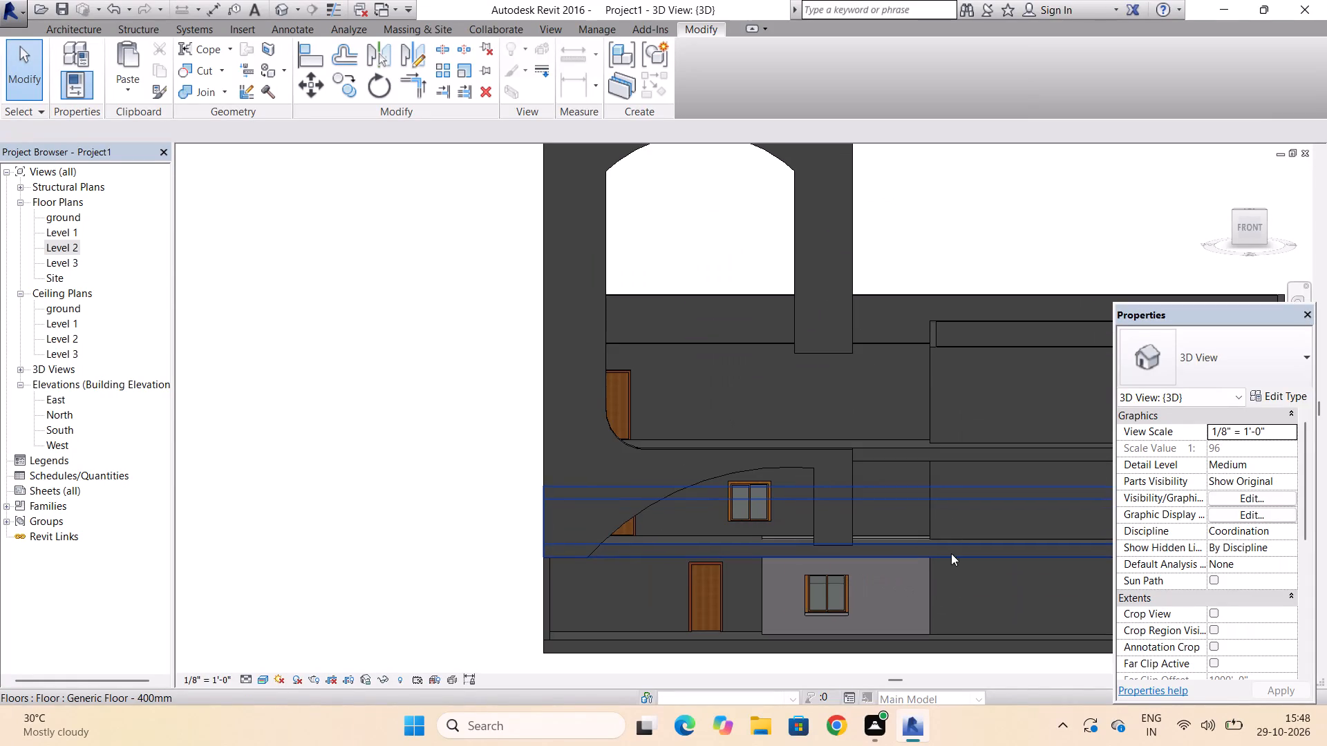
scroll(890, 488, "up", 3)
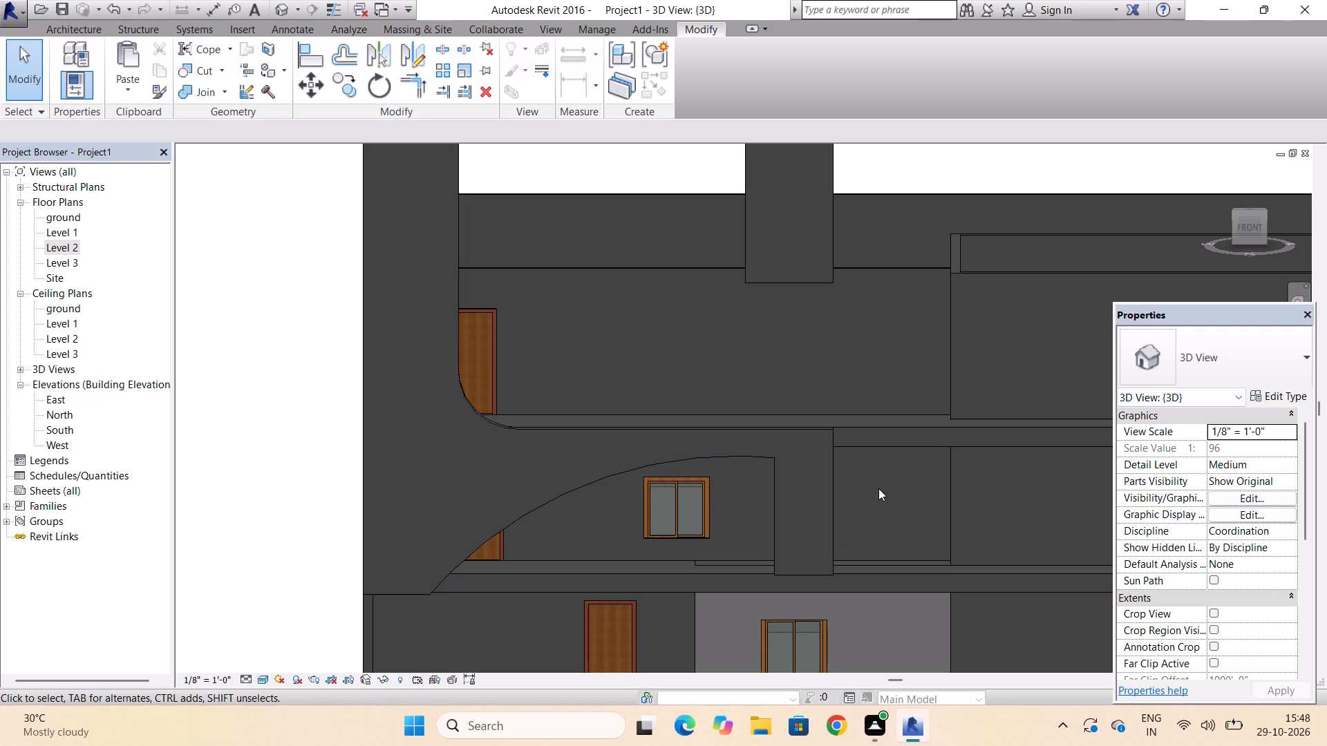
left_click(663, 479)
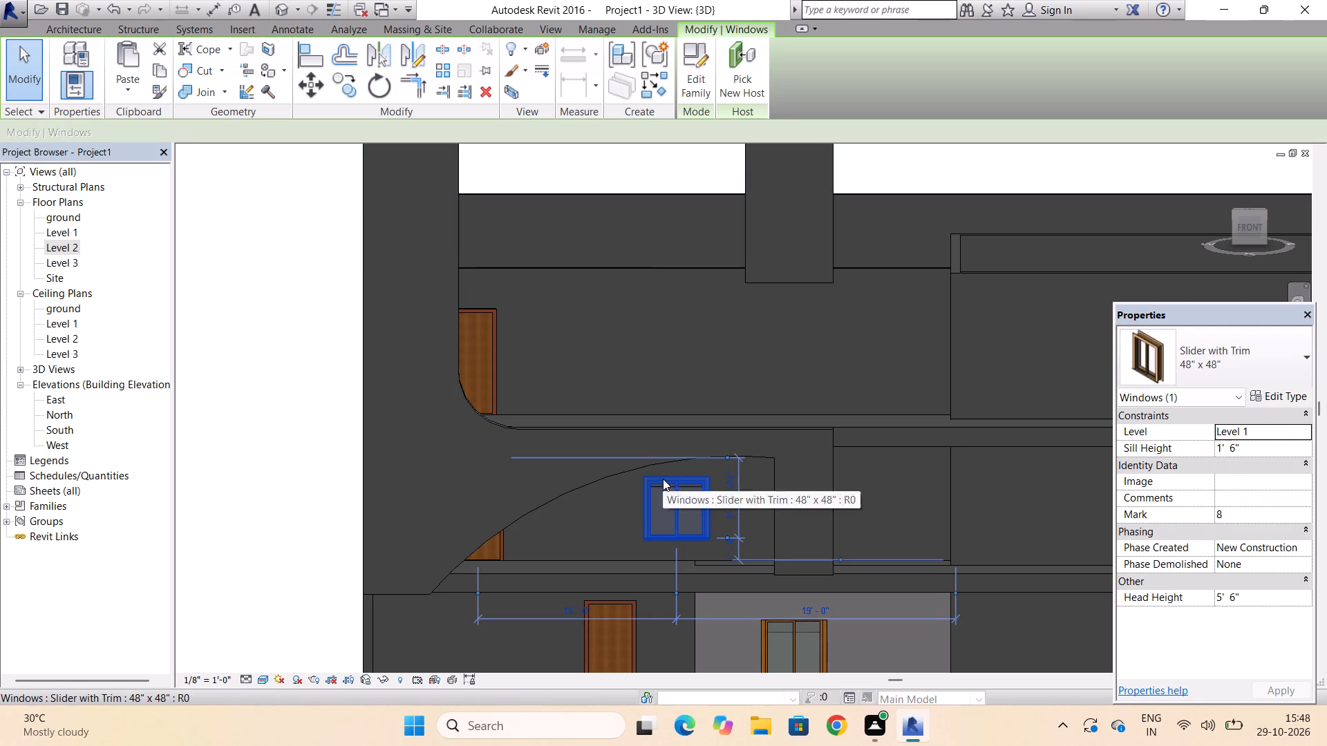
left_click(1276, 364)
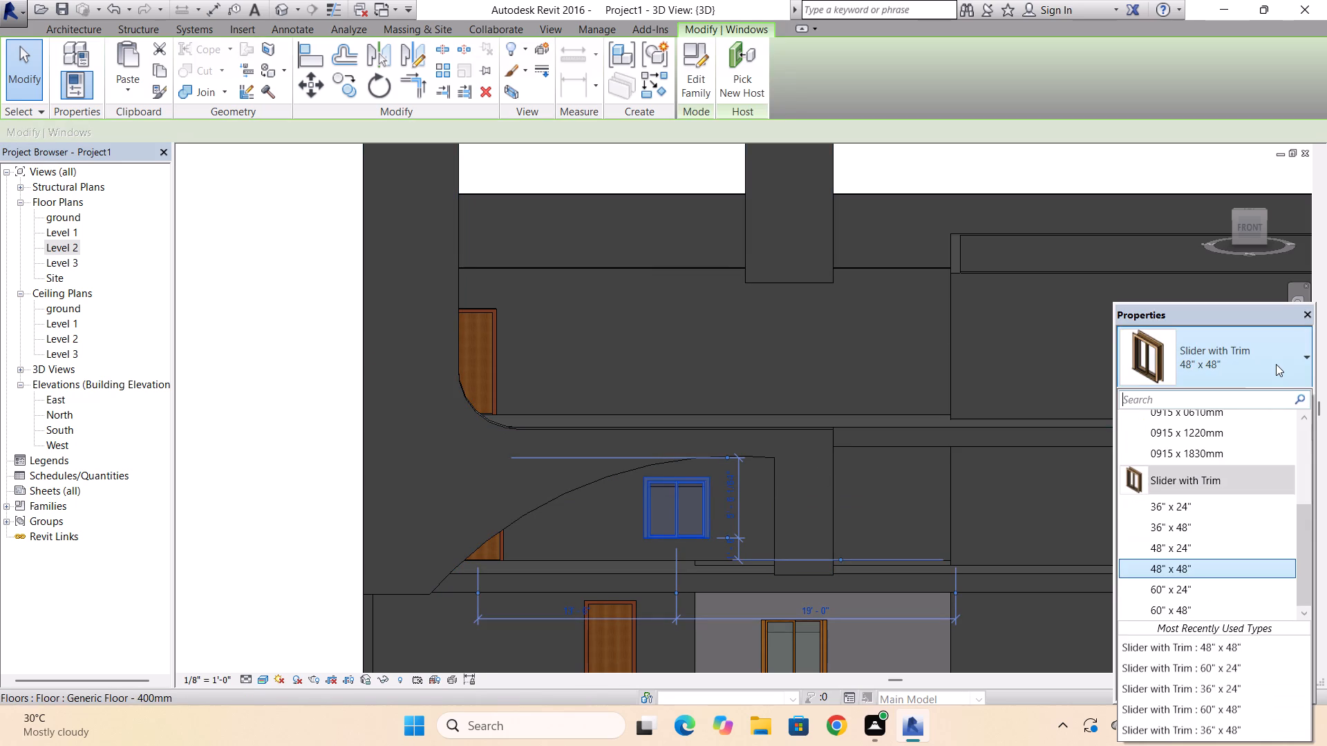
left_click(1172, 605)
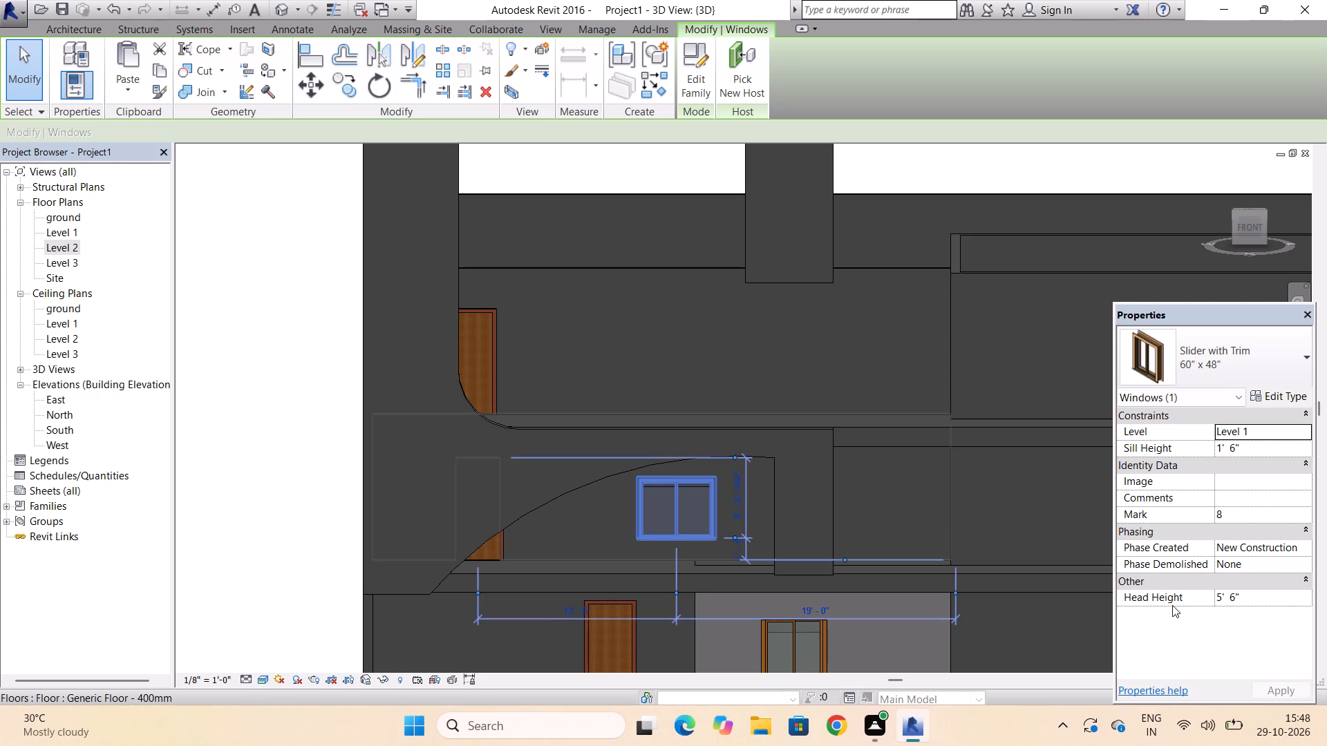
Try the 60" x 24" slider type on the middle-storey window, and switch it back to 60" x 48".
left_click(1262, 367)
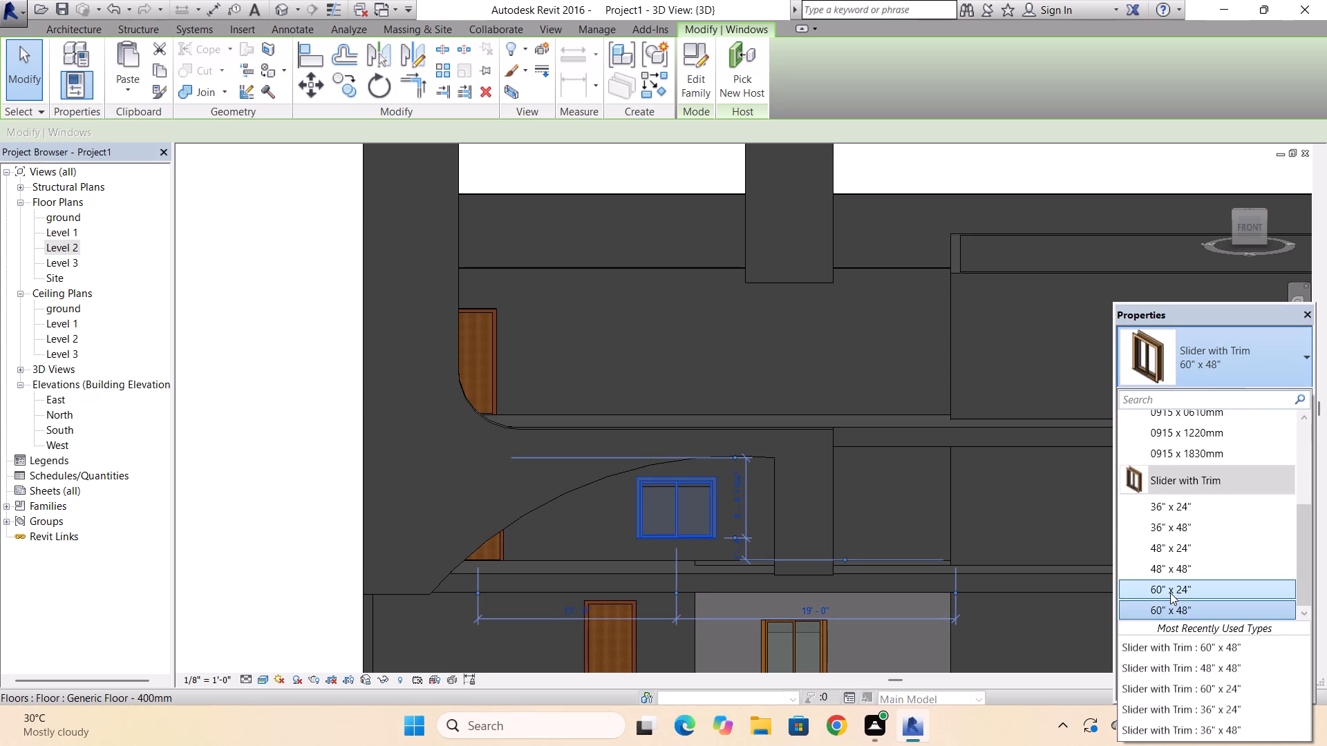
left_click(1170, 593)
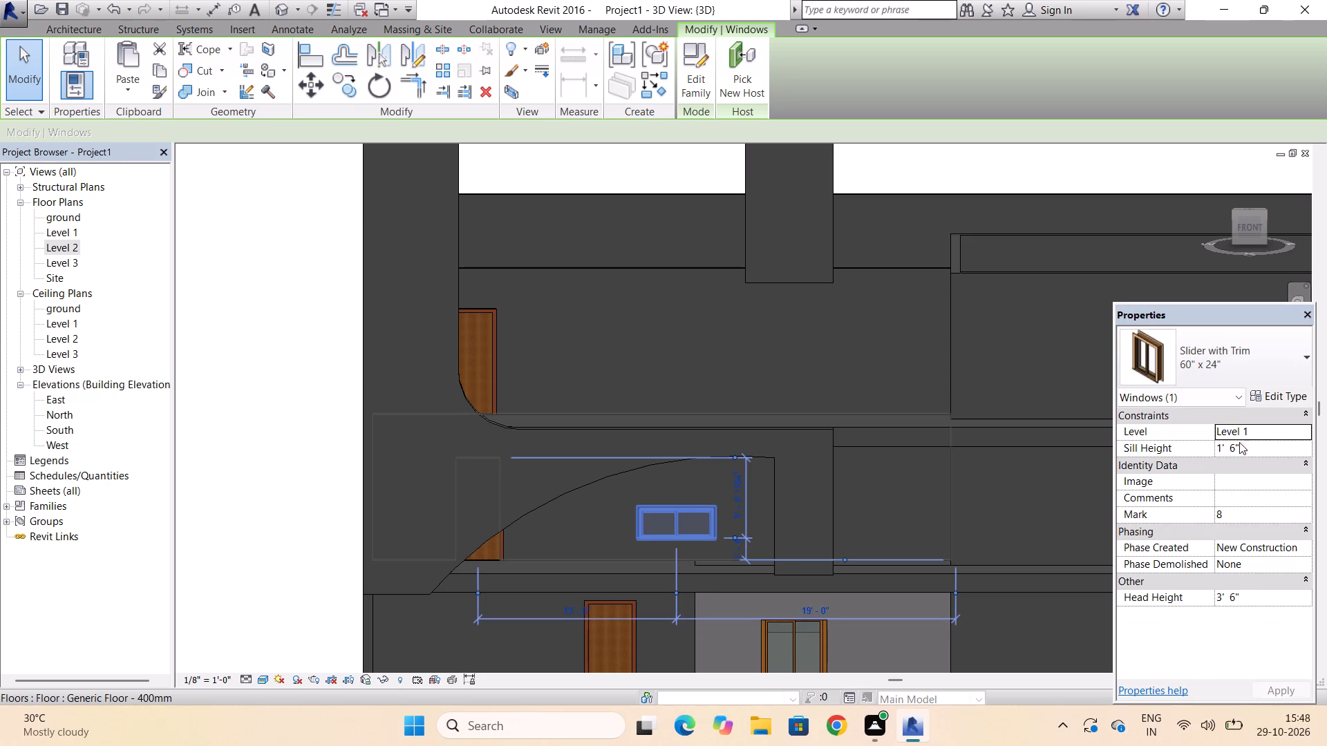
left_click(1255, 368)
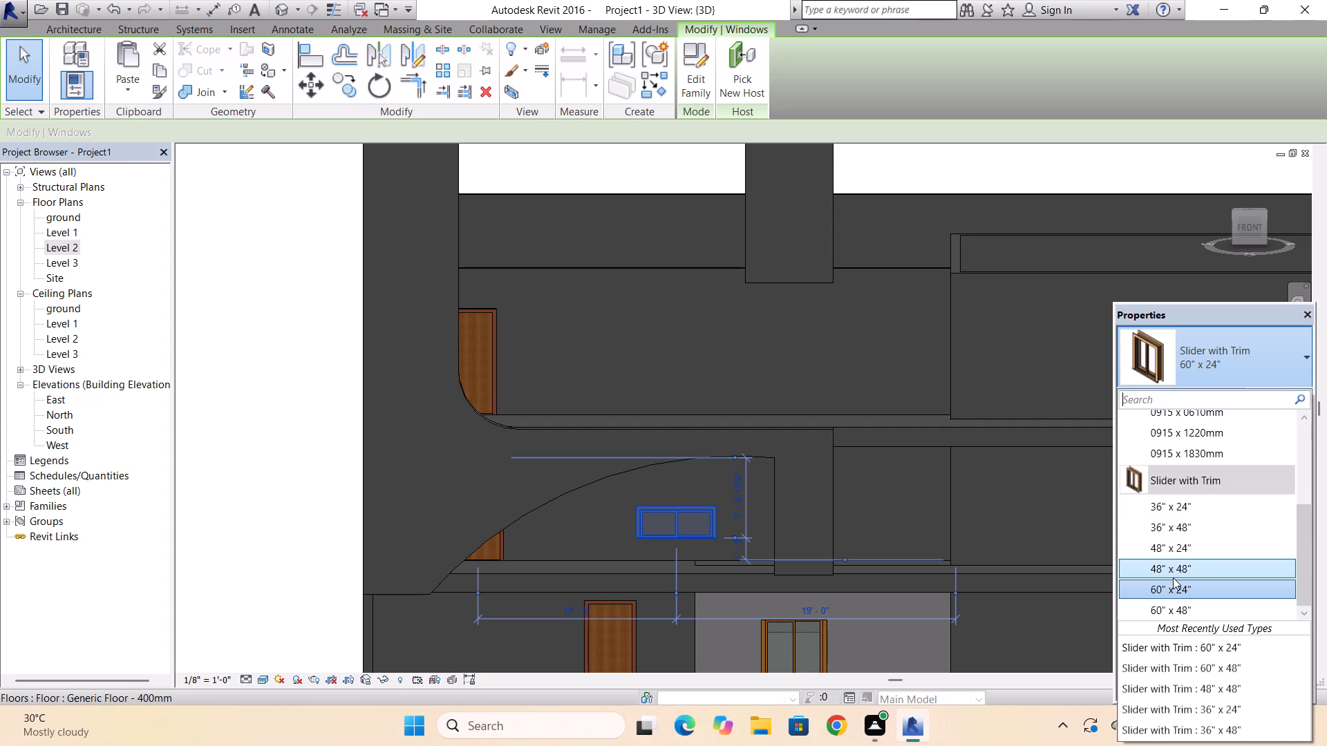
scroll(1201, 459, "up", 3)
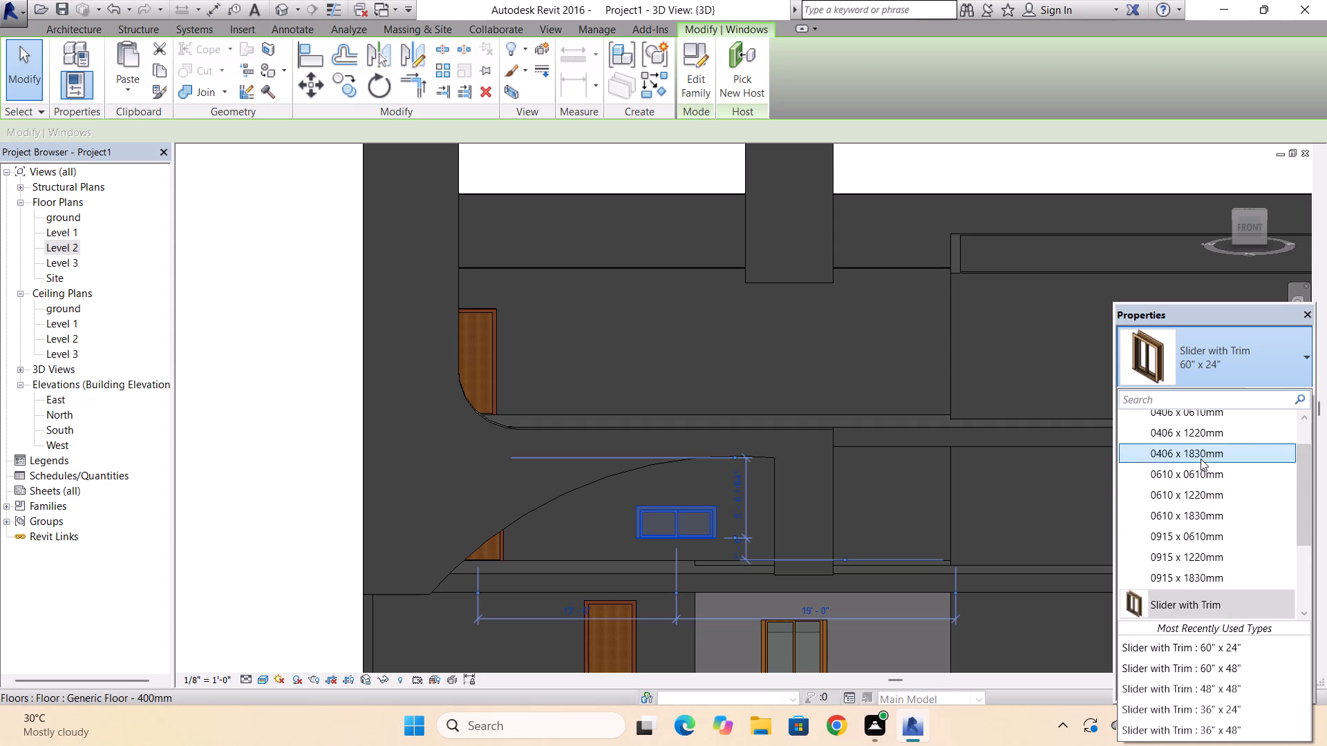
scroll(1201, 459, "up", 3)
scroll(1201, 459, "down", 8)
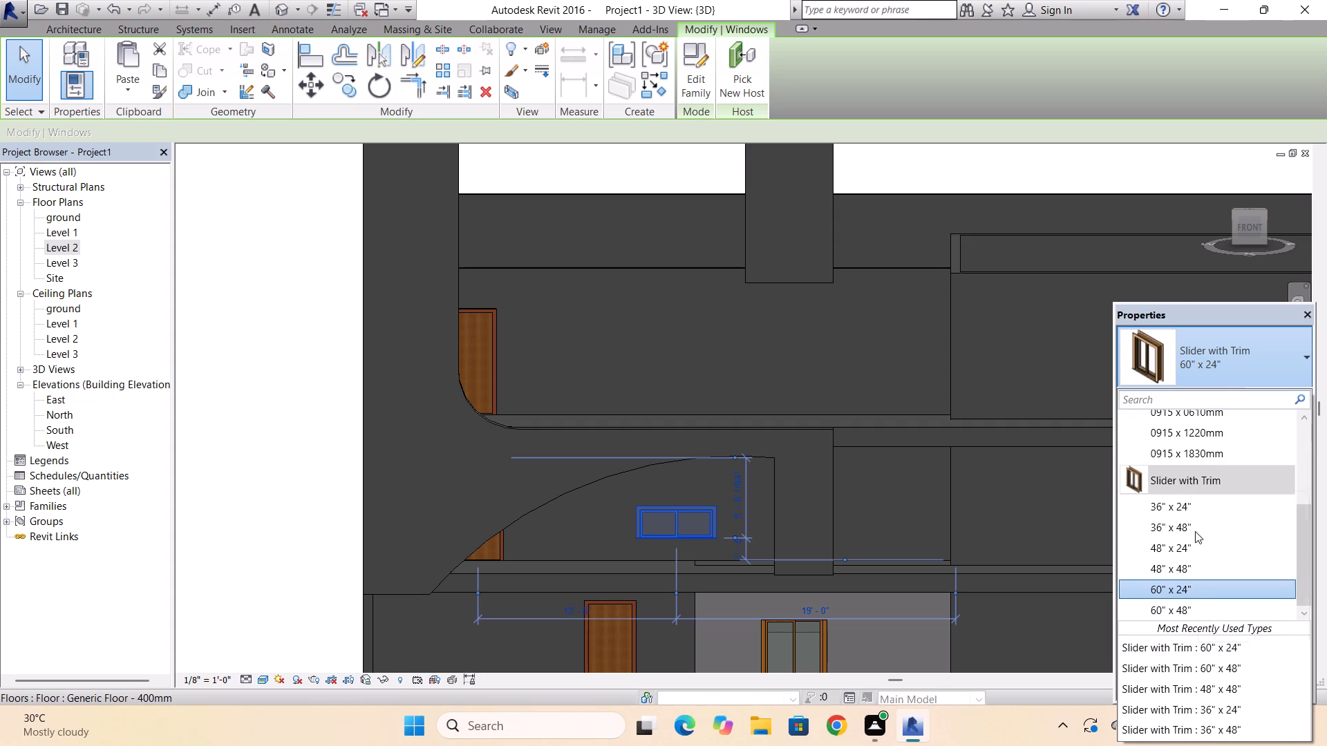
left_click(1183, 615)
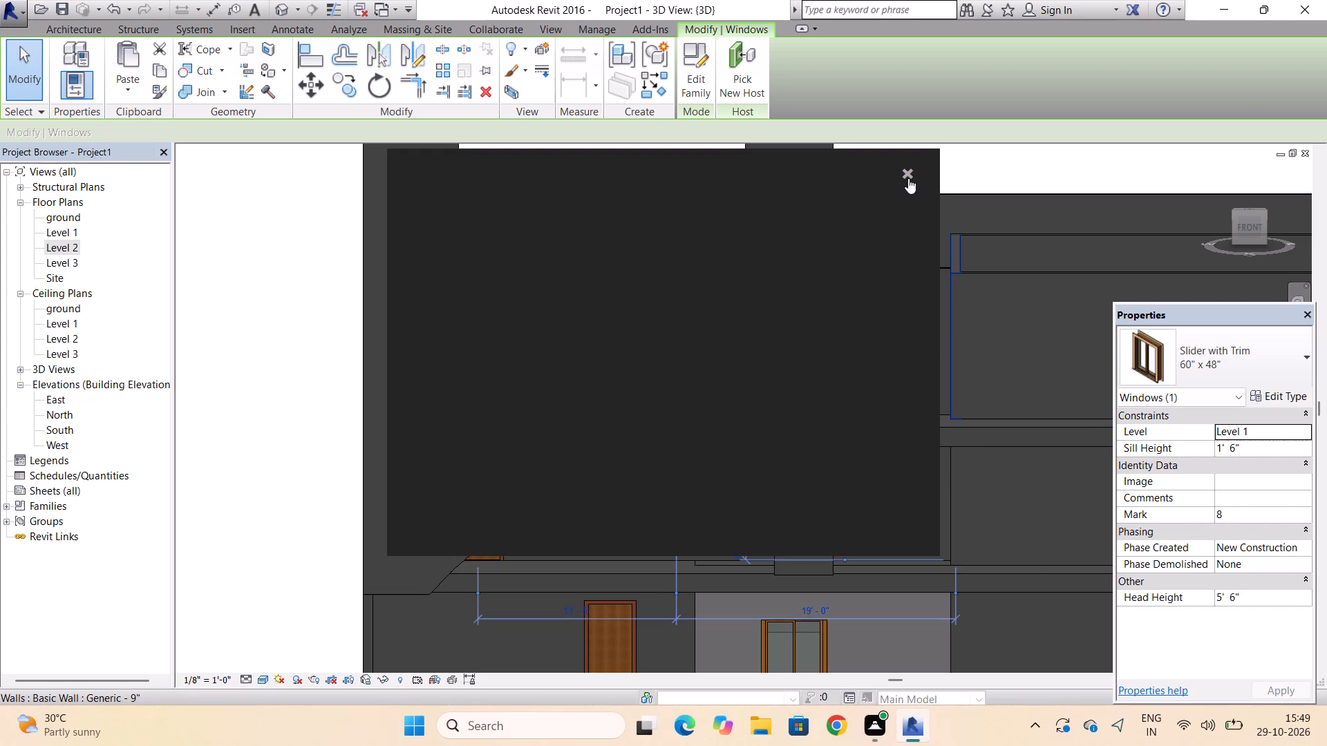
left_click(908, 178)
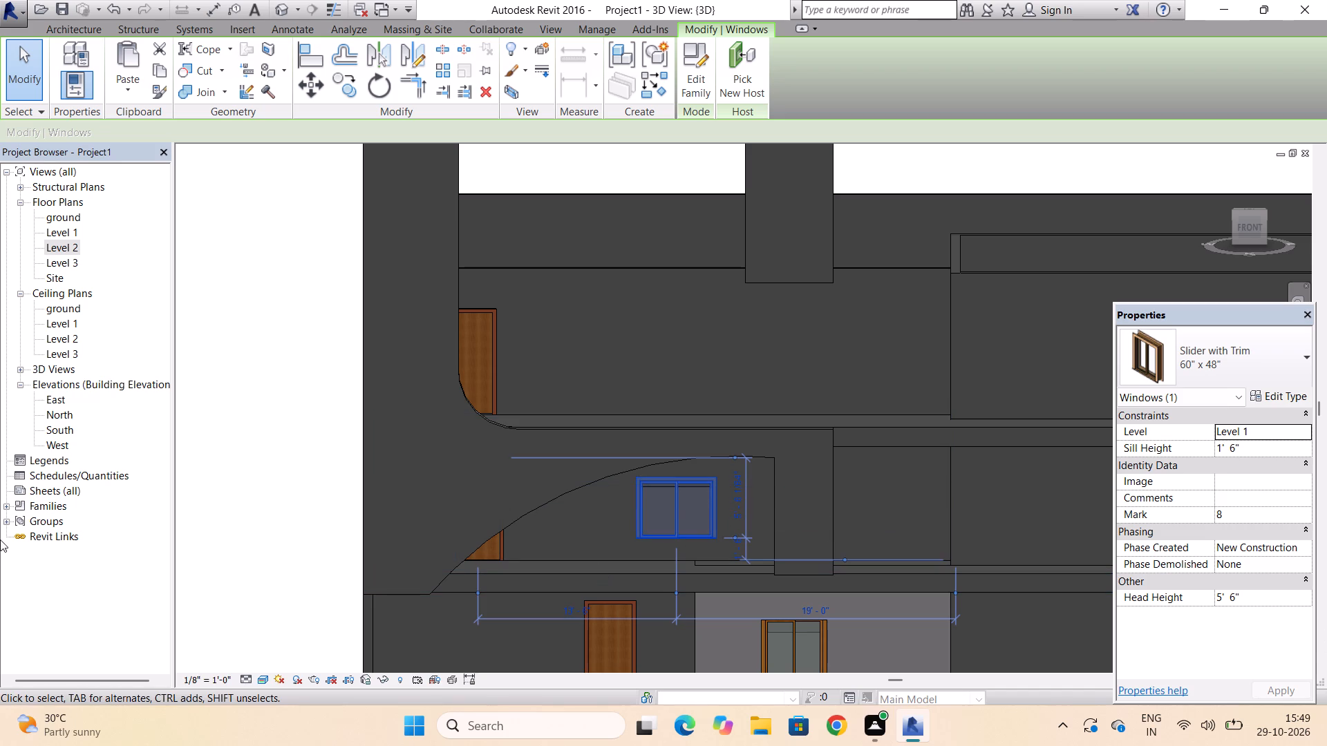
Delete the middle-storey single-flush door partly hidden behind the arched branch.
left_click(496, 555)
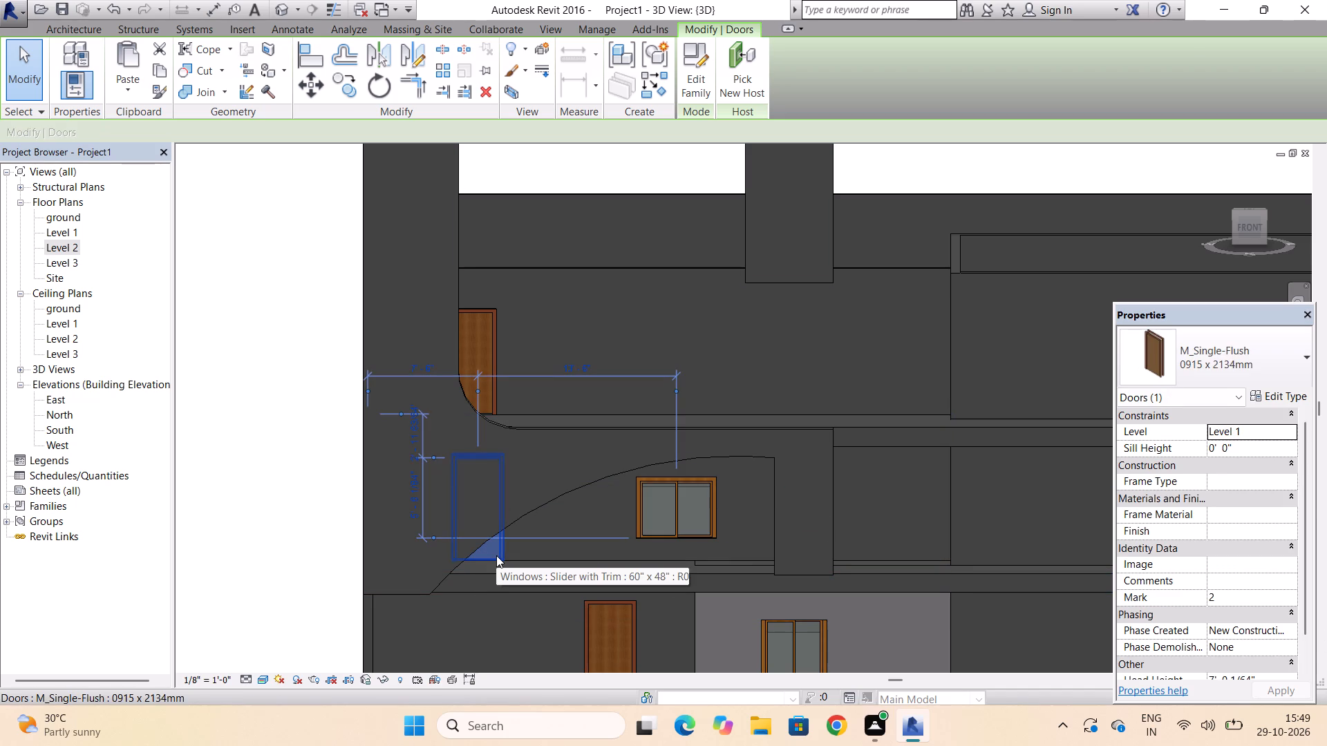
key("Delete")
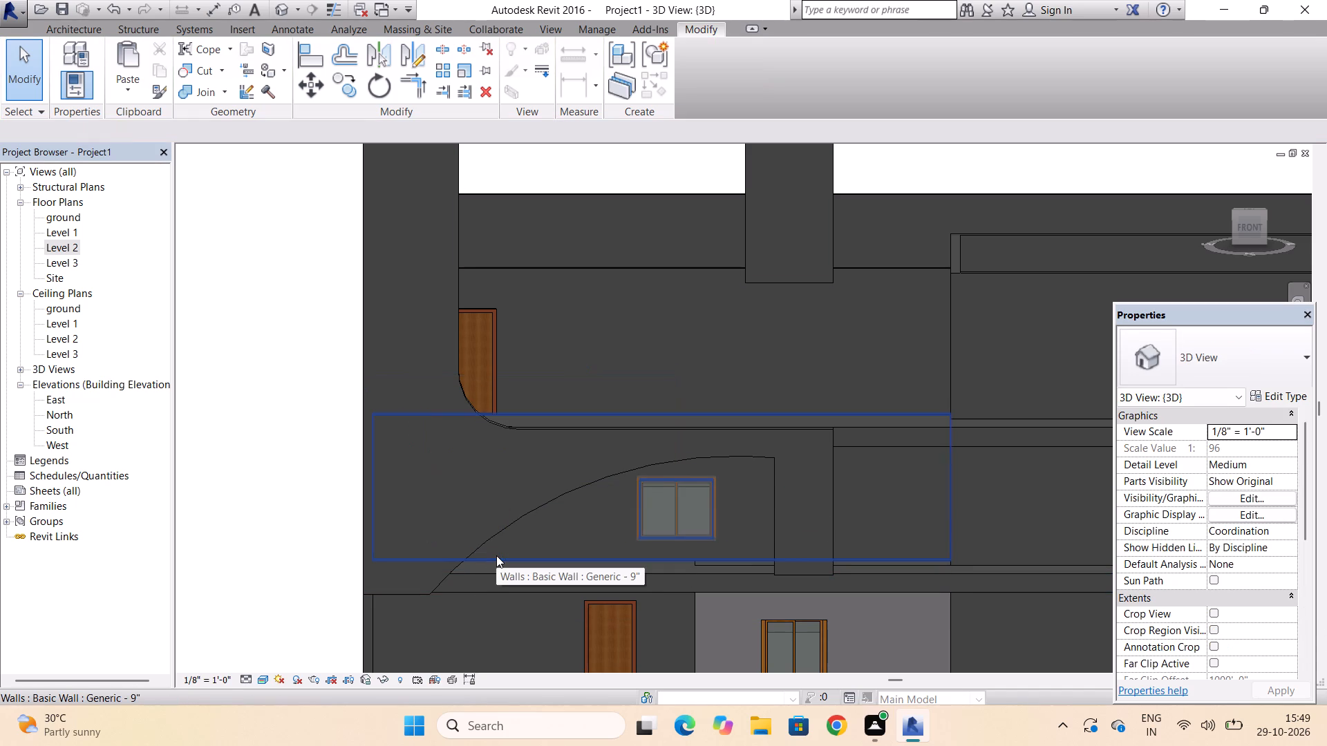
Move the middle-storey window along its wall away from the new leg, to about 22' 6" from the wall's far end.
left_click(643, 507)
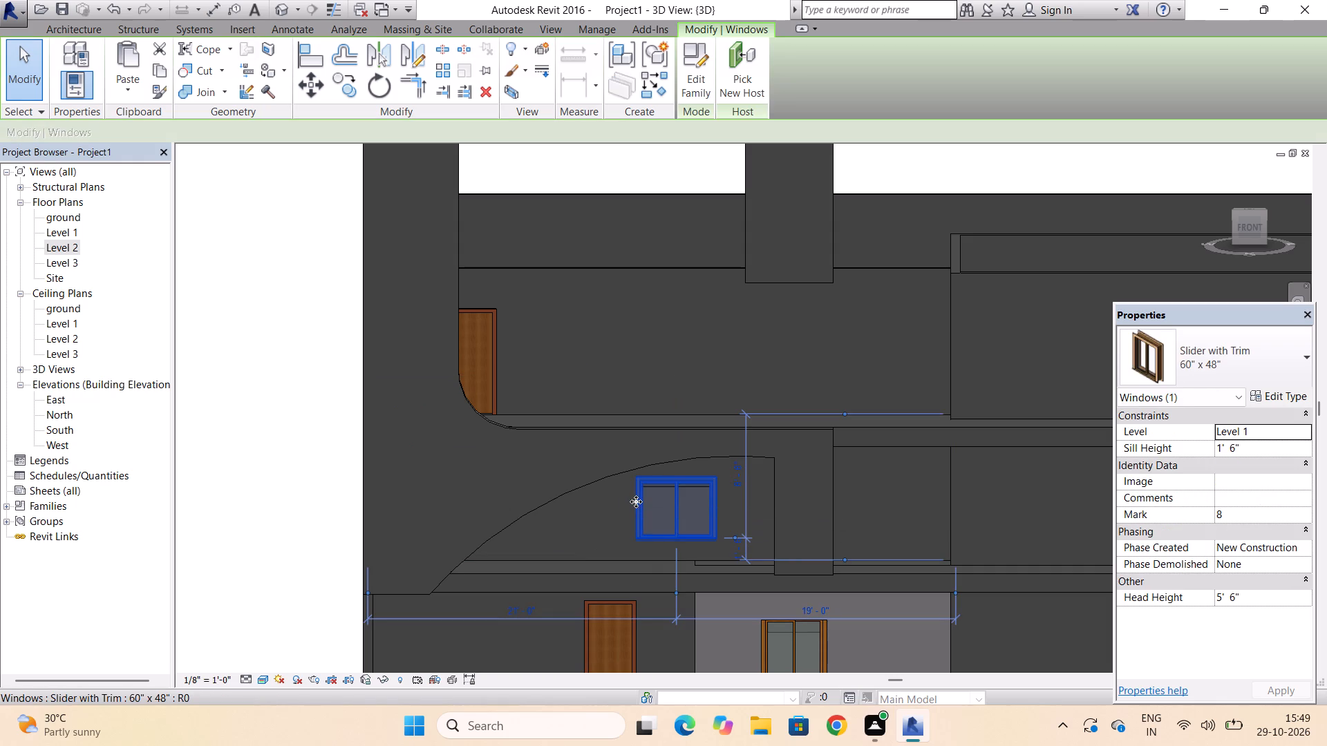
left_click(636, 501)
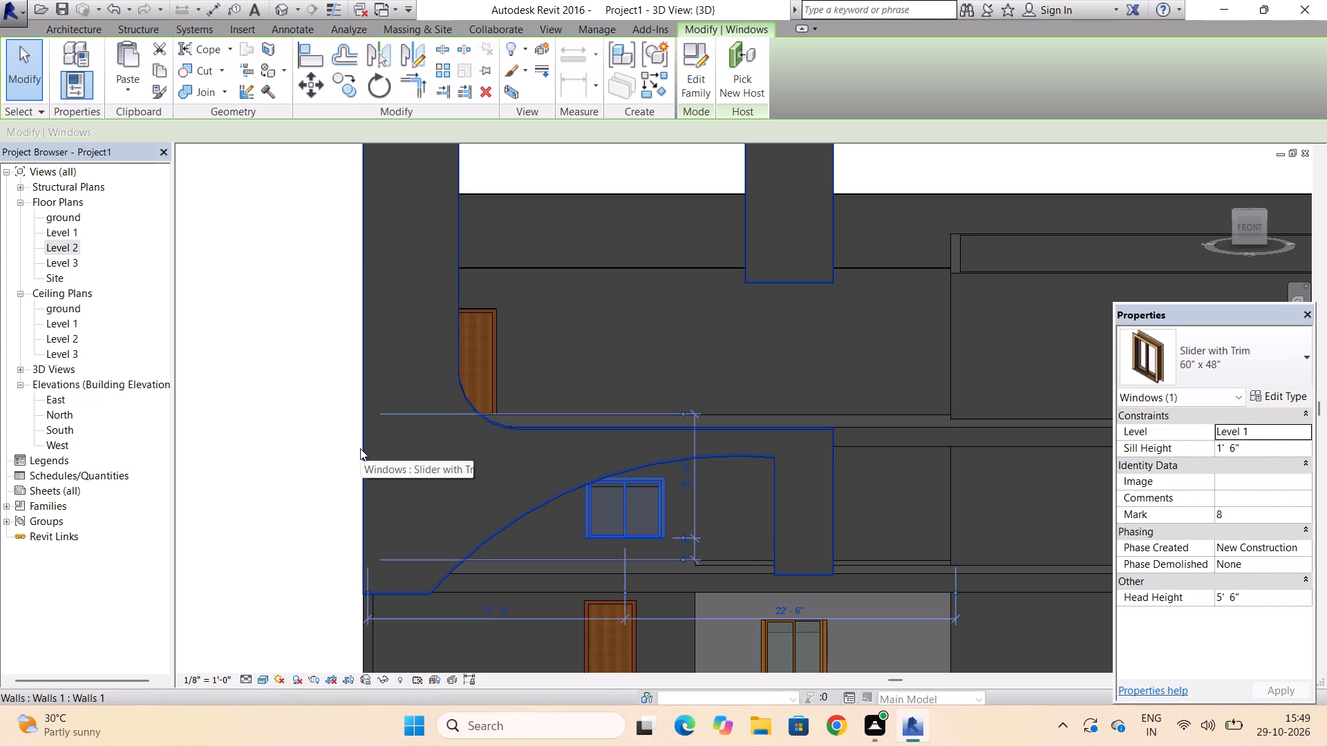
left_click(314, 424)
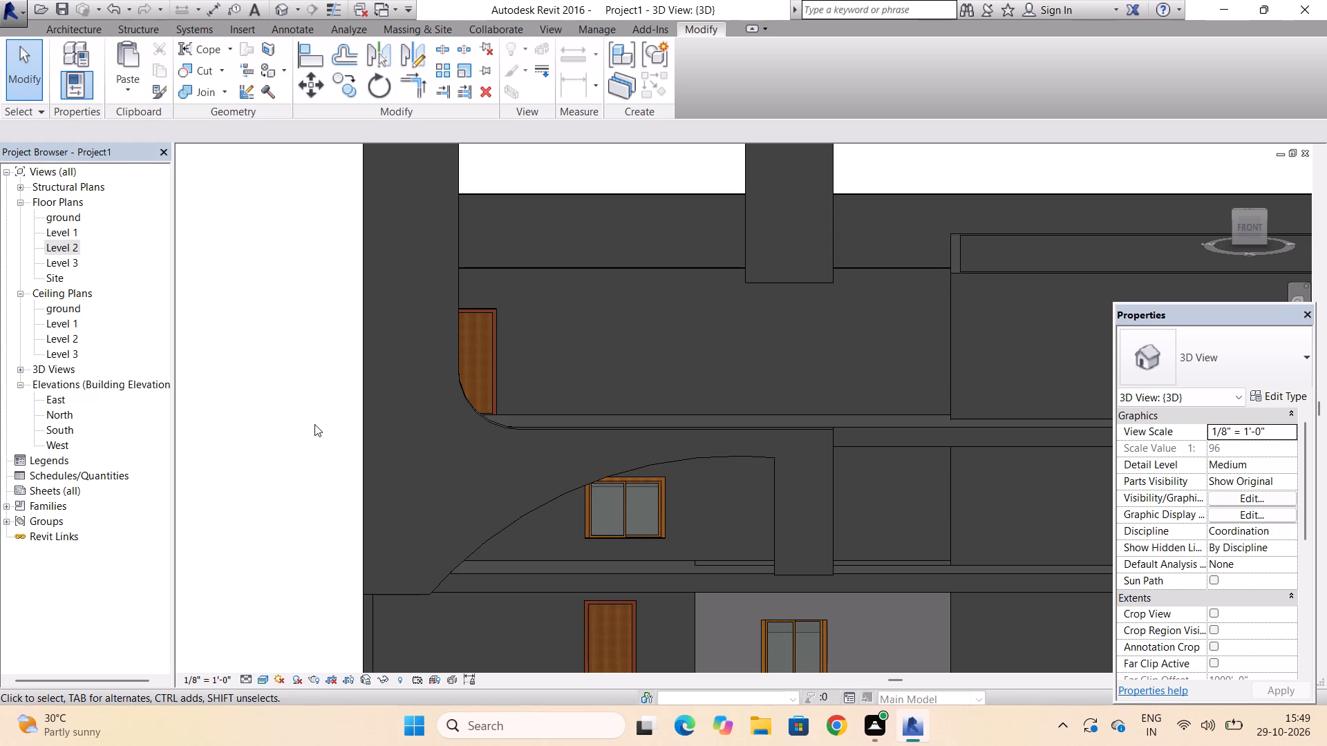
Start a new in-place model in the Walls category, accepting the default name.
scroll(433, 466, "down", 2)
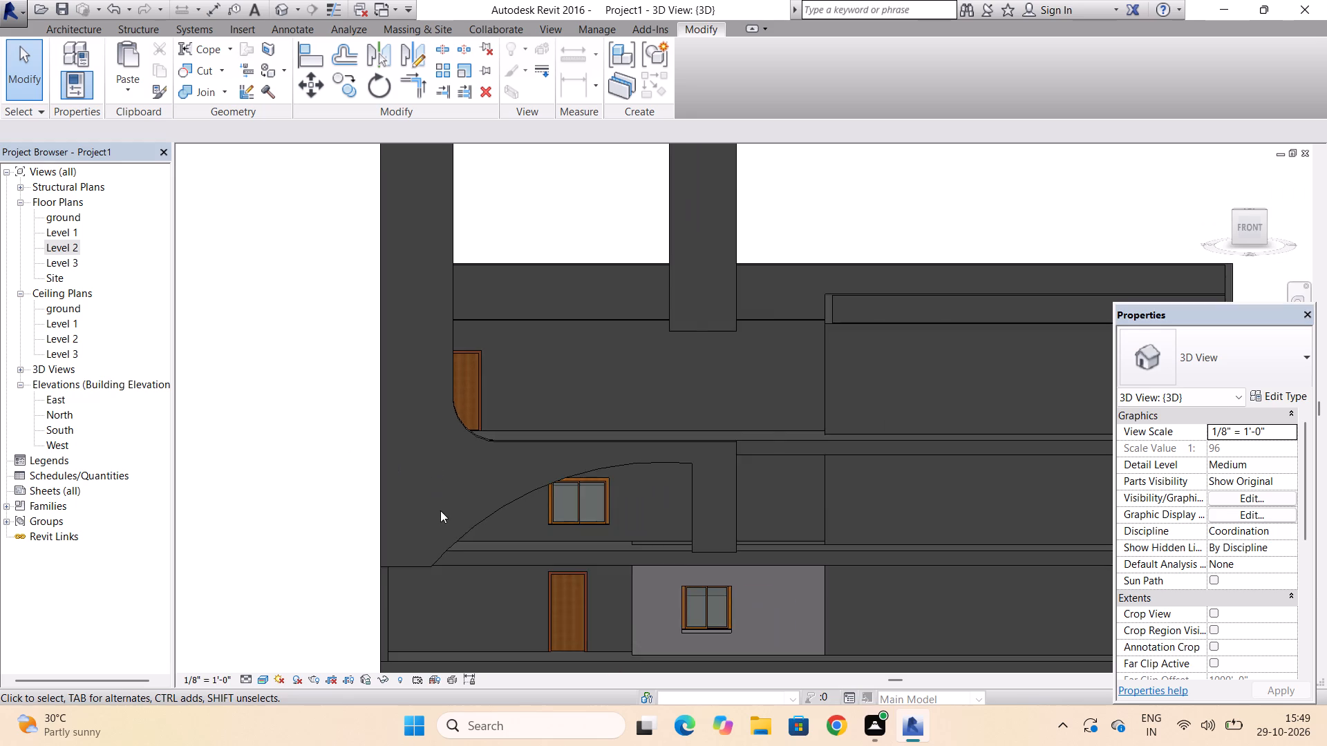
scroll(440, 510, "down", 4)
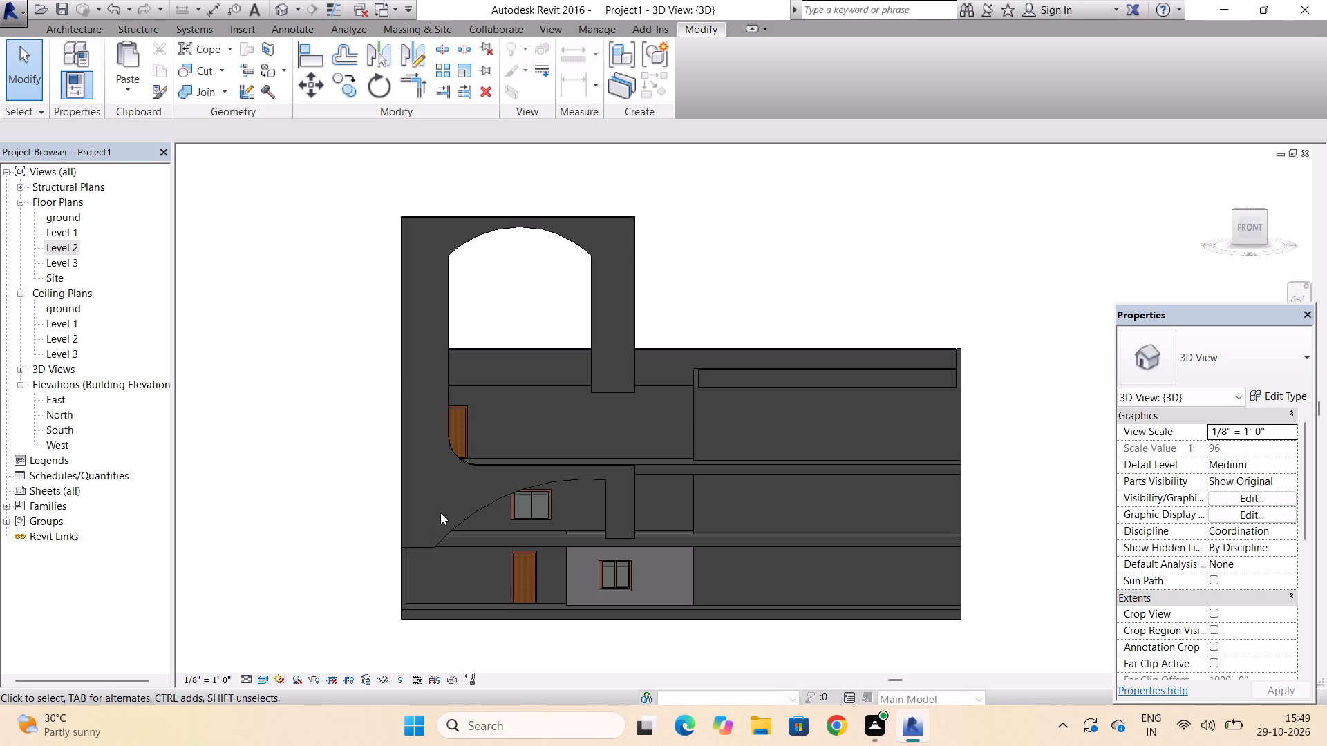
left_click(82, 28)
left_click(218, 79)
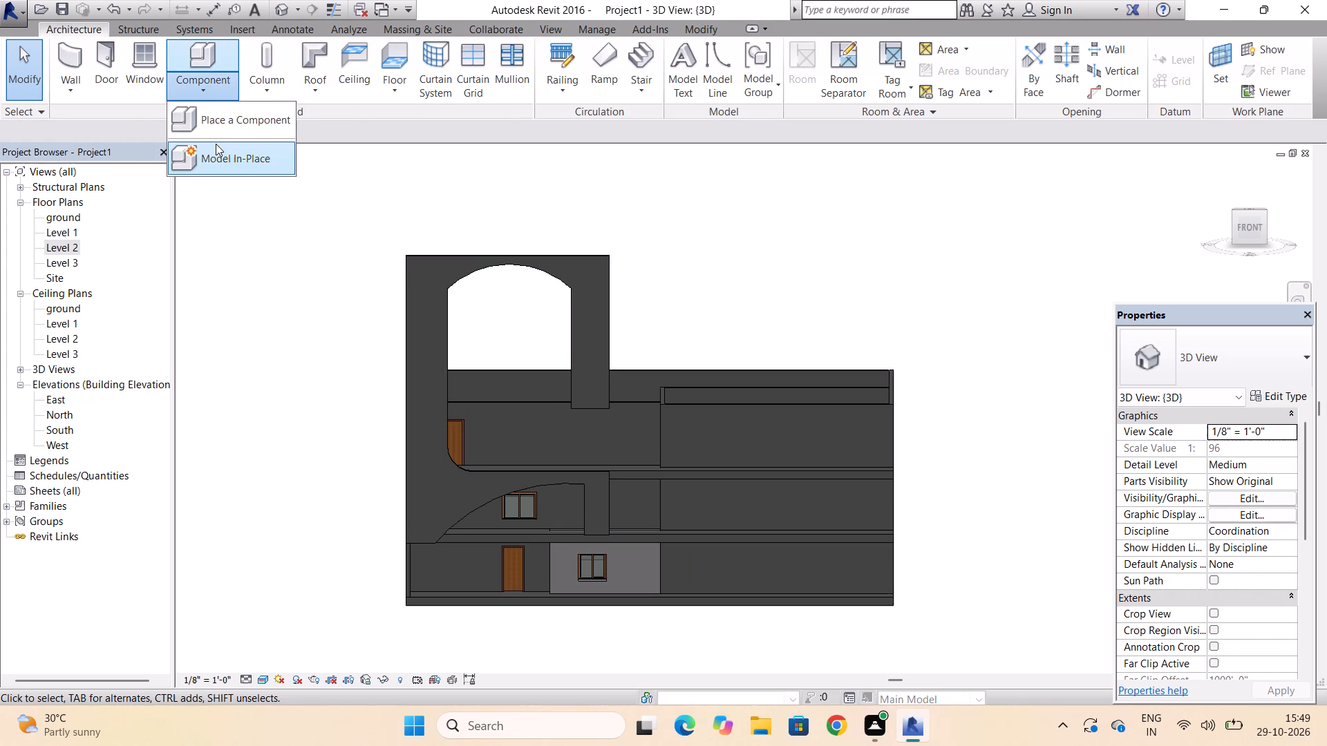
left_click(216, 144)
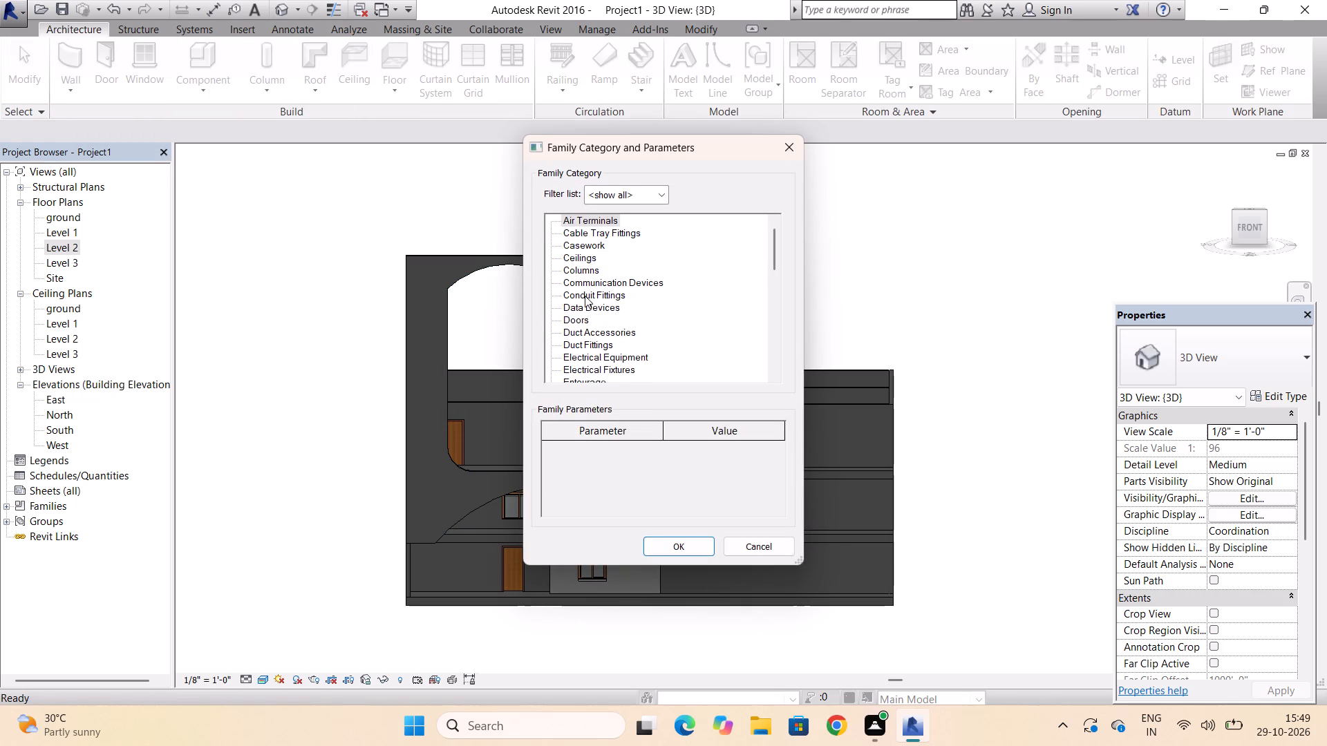
scroll(585, 296, "down", 20)
scroll(585, 296, "down", 6)
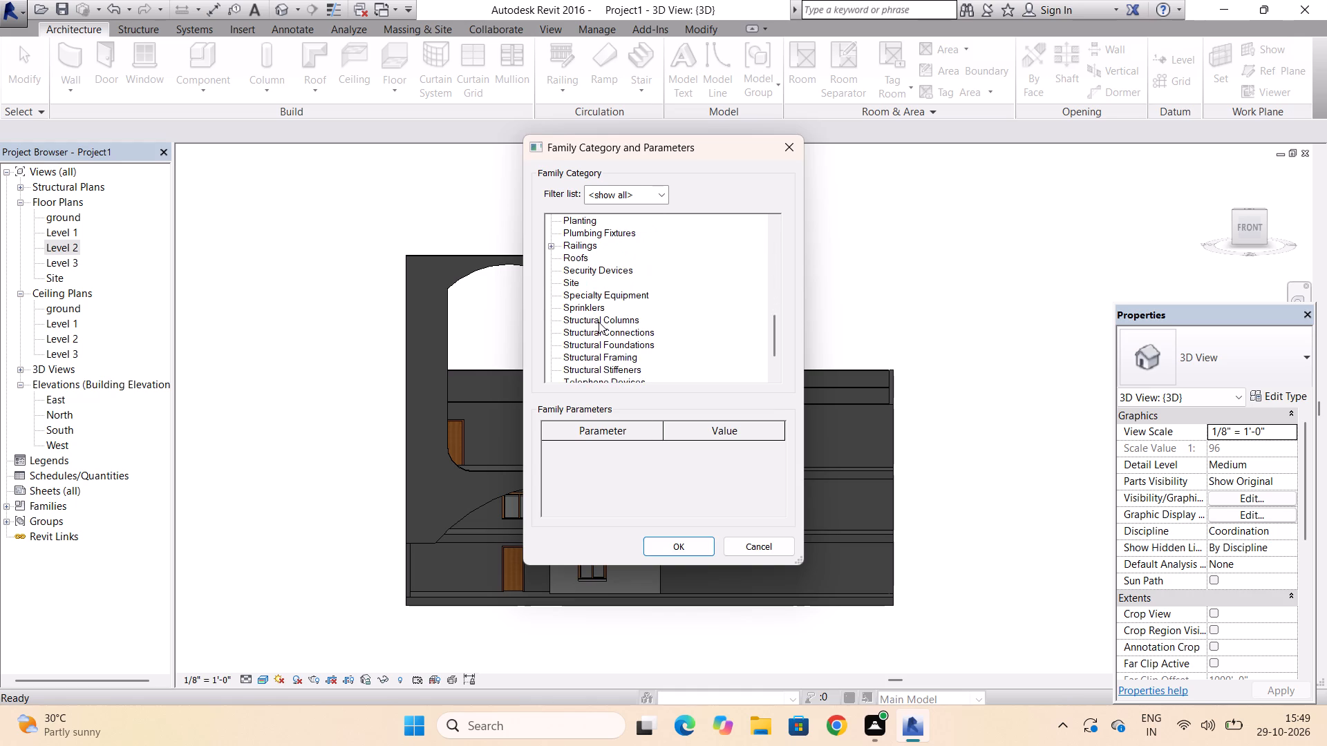
scroll(599, 322, "down", 10)
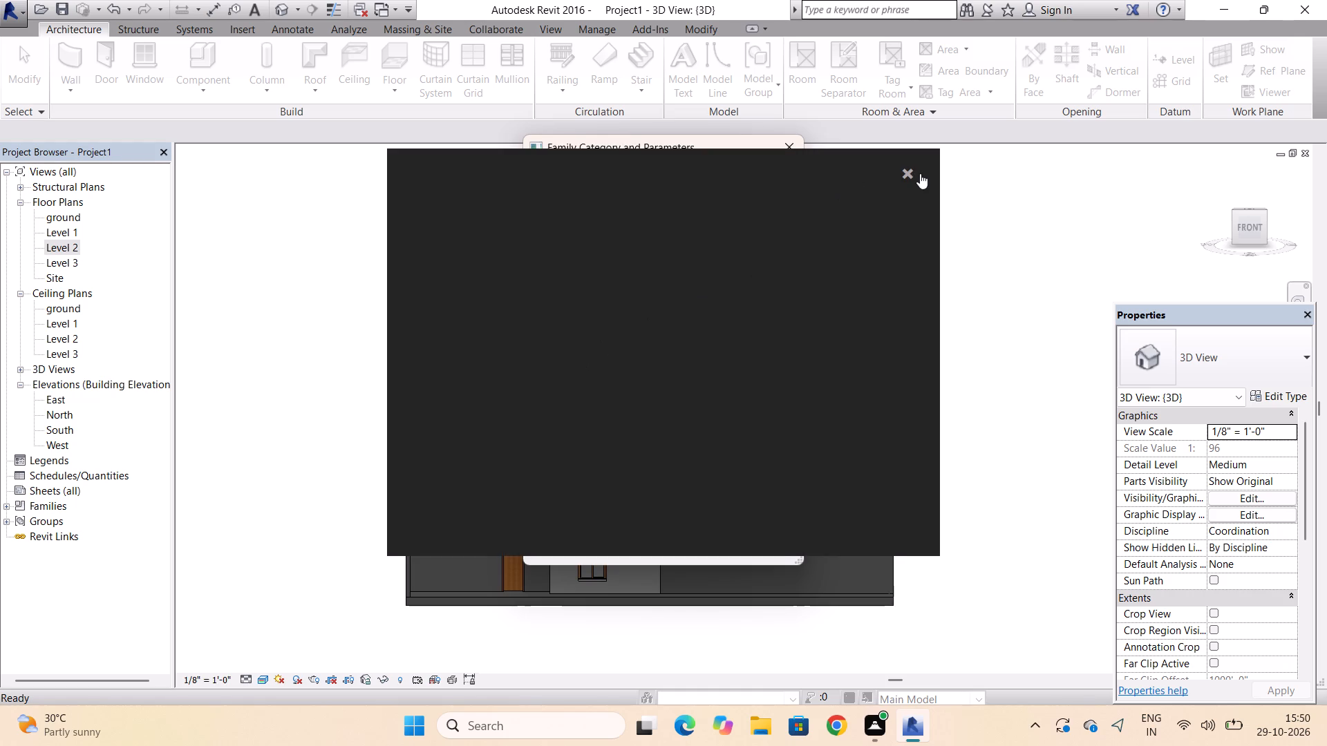
left_click(906, 173)
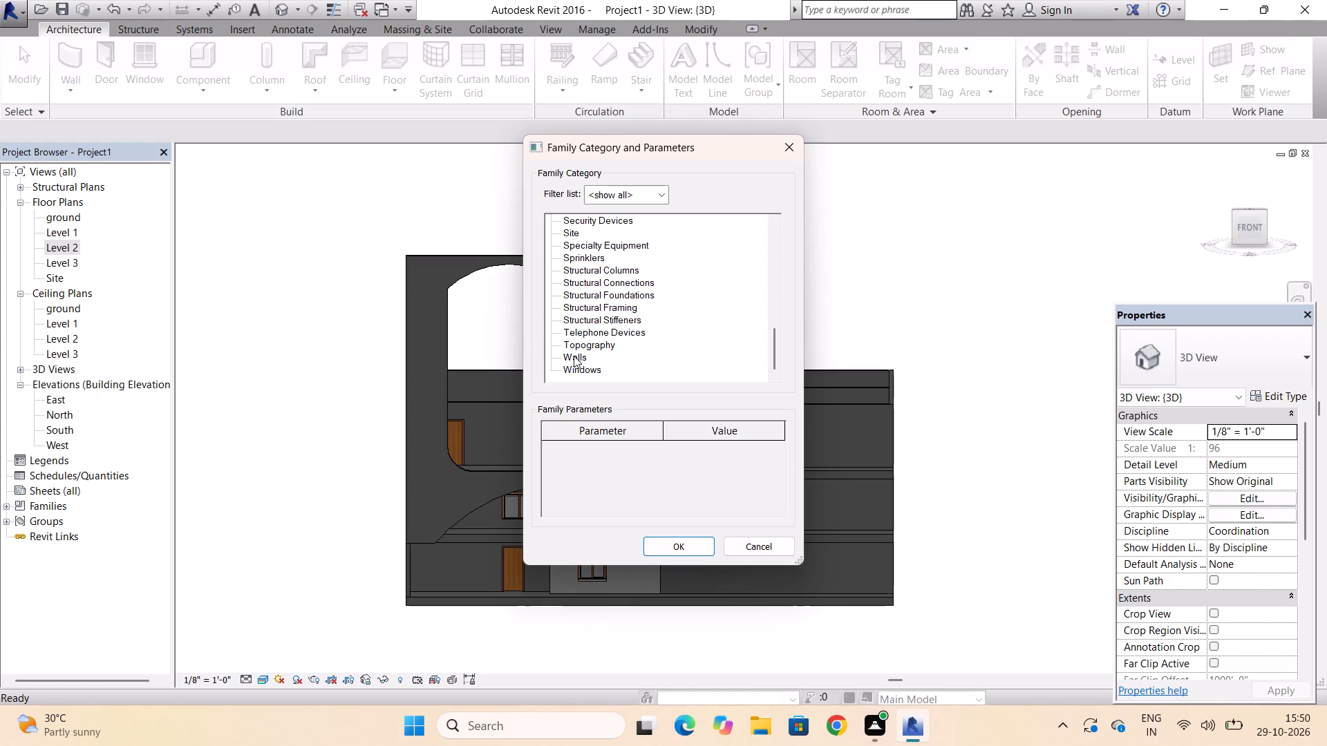
left_click(574, 356)
left_click(686, 541)
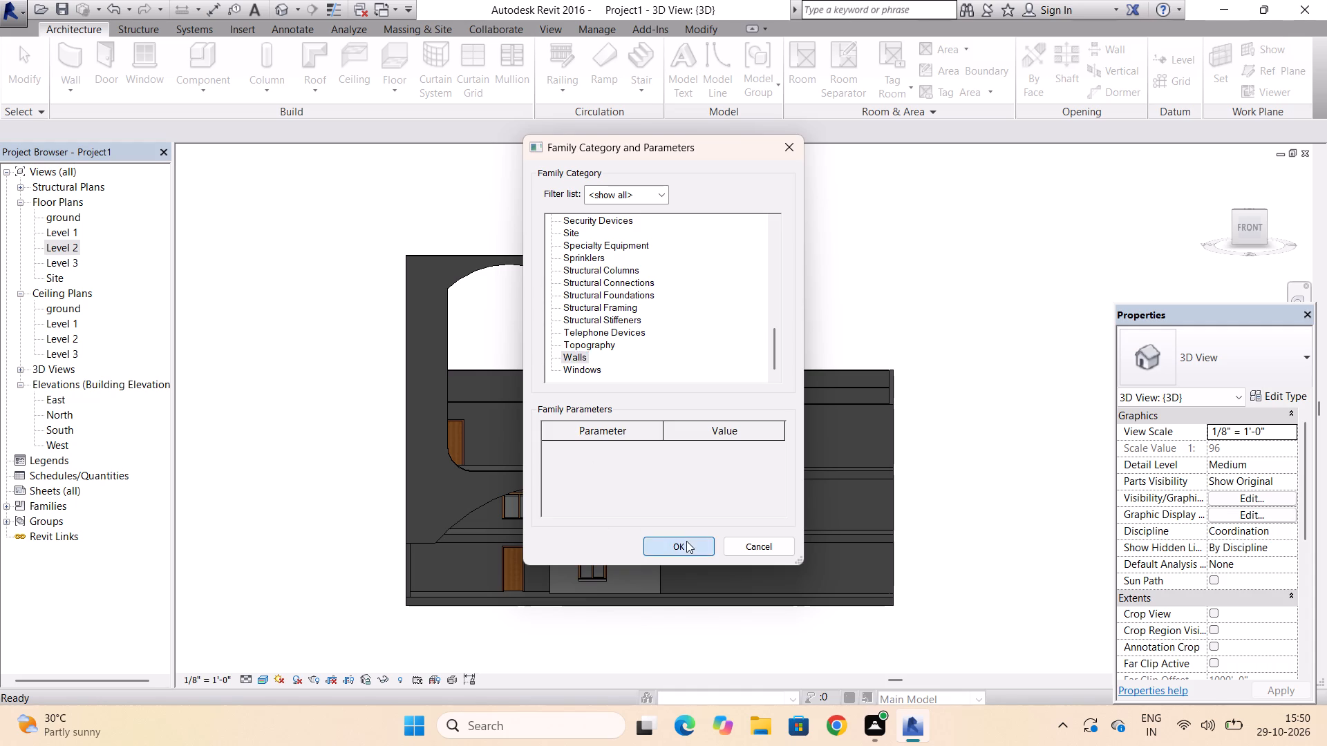
left_click(660, 382)
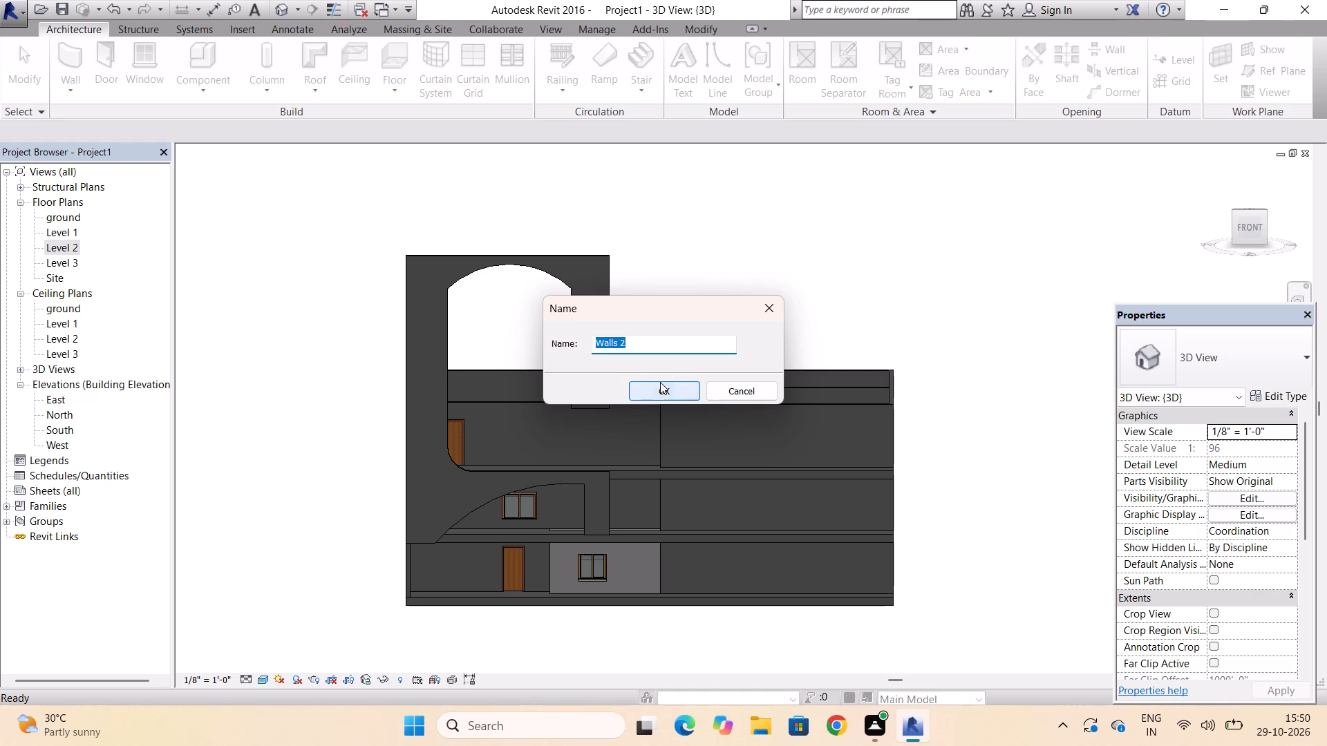
Set the work plane by picking the front face of the Generic Floor - 400mm slab above the middle storey.
scroll(637, 481, "up", 10)
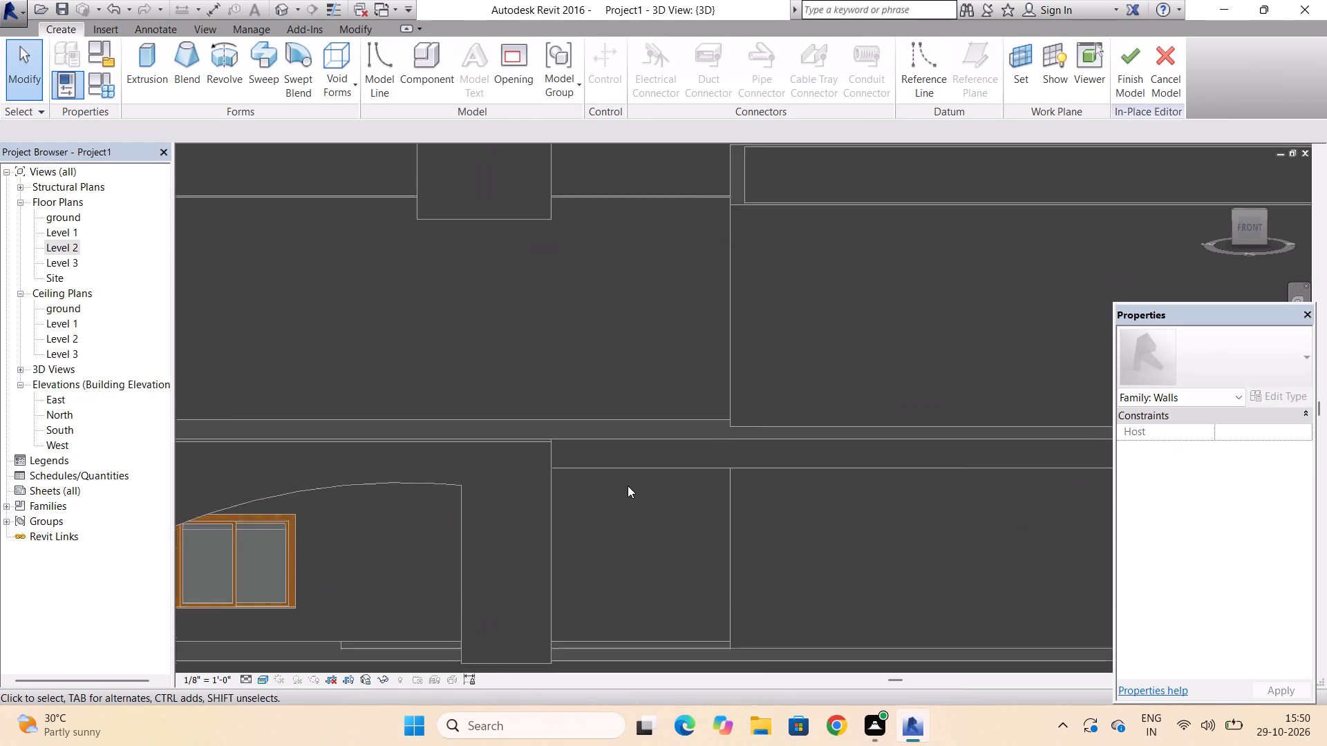
scroll(628, 486, "up", 1)
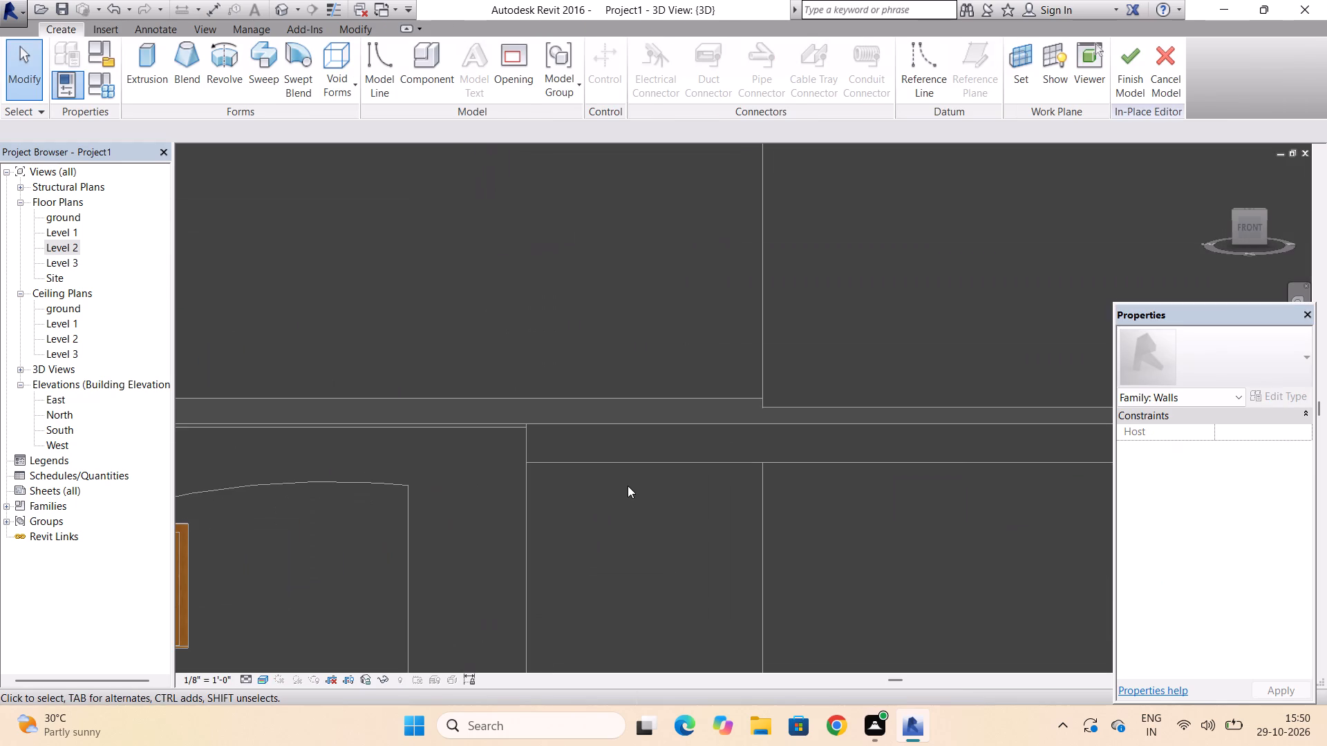
scroll(628, 486, "down", 9)
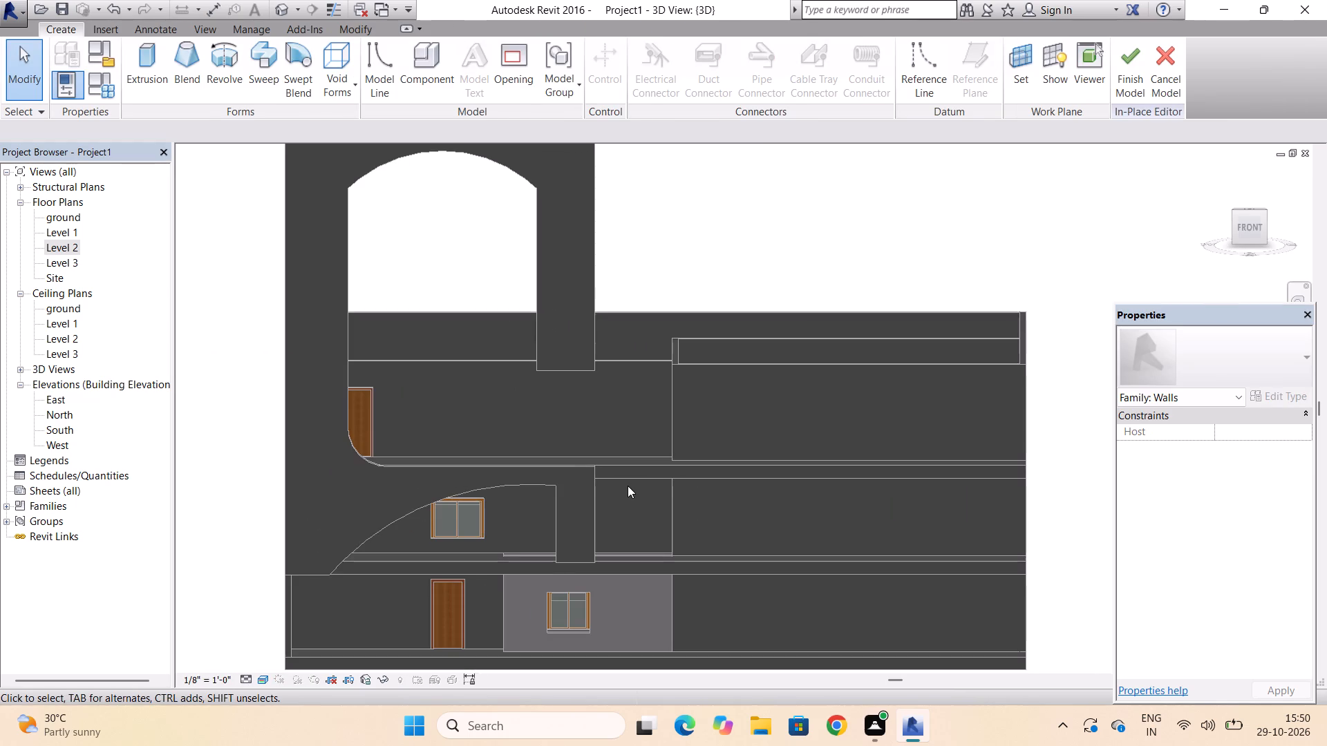
scroll(628, 486, "up", 3)
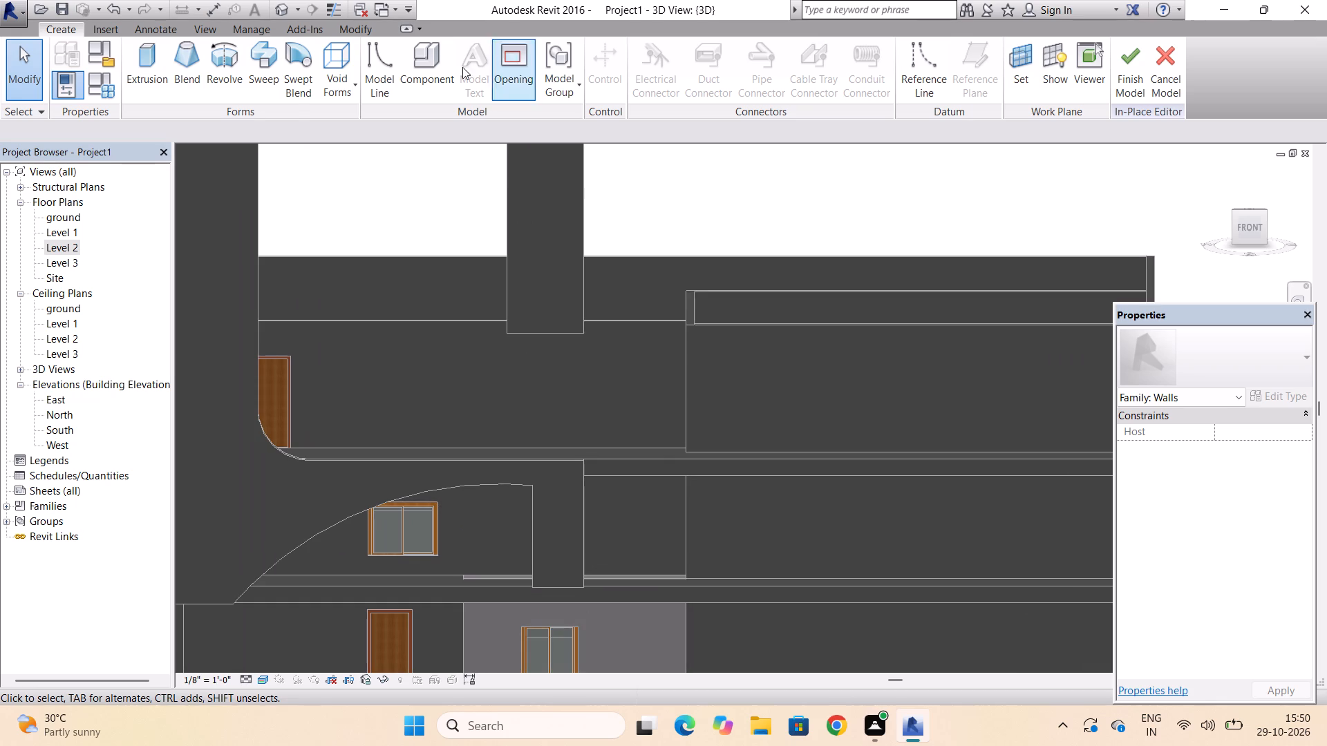
left_click(1011, 62)
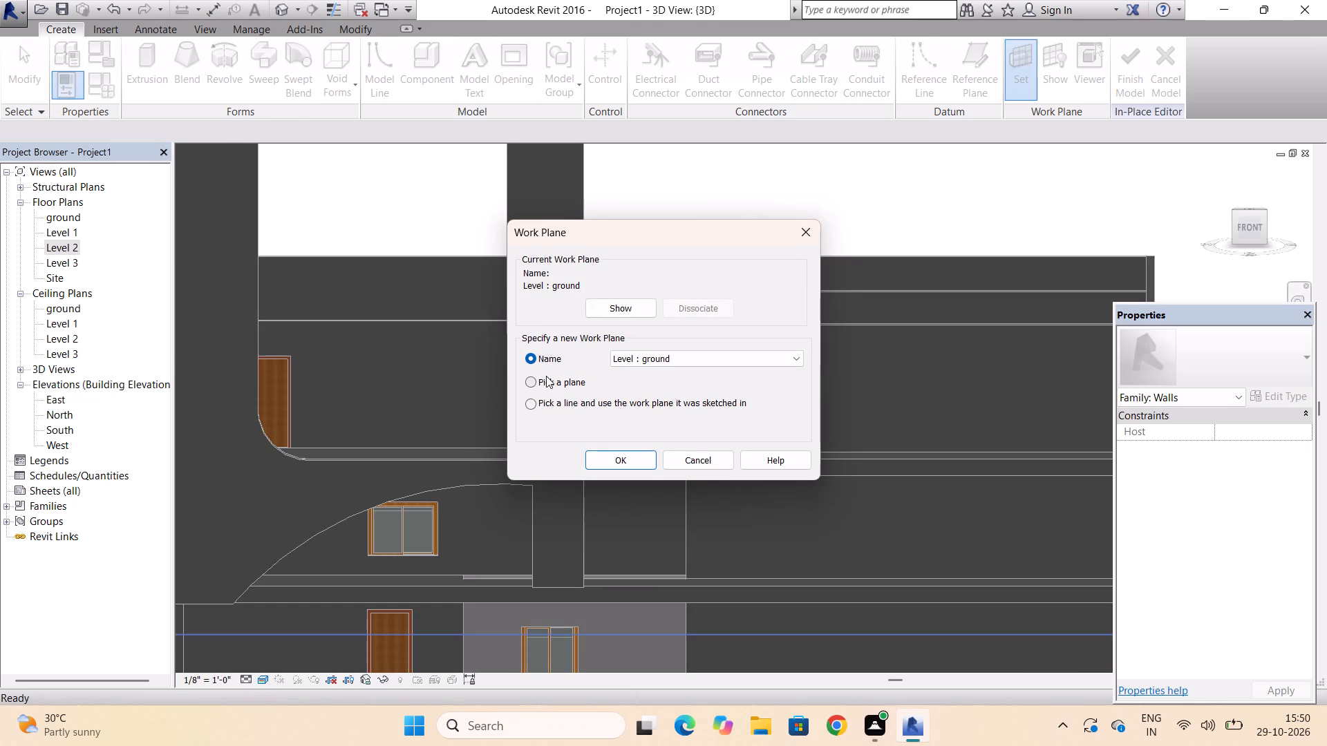
left_click(532, 379)
left_click(623, 458)
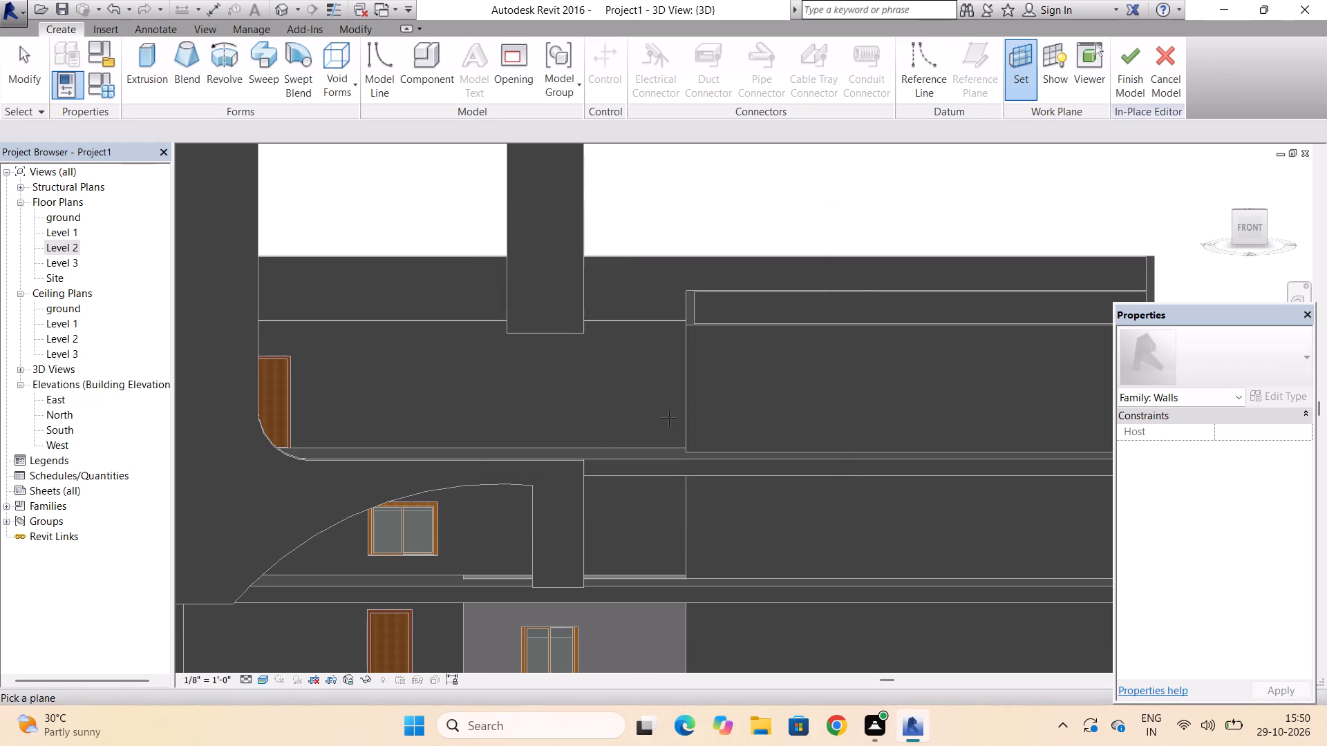
scroll(753, 272, "down", 4)
scroll(683, 393, "up", 6)
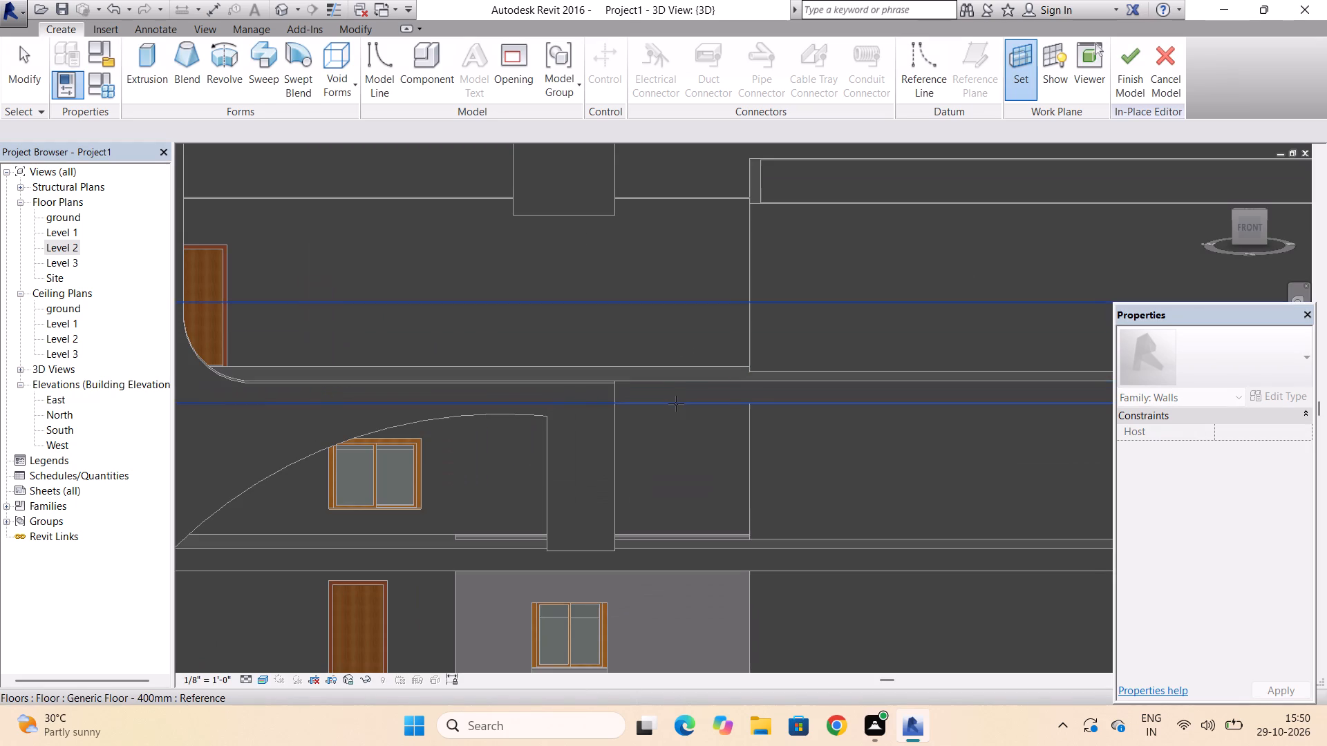
left_click(676, 397)
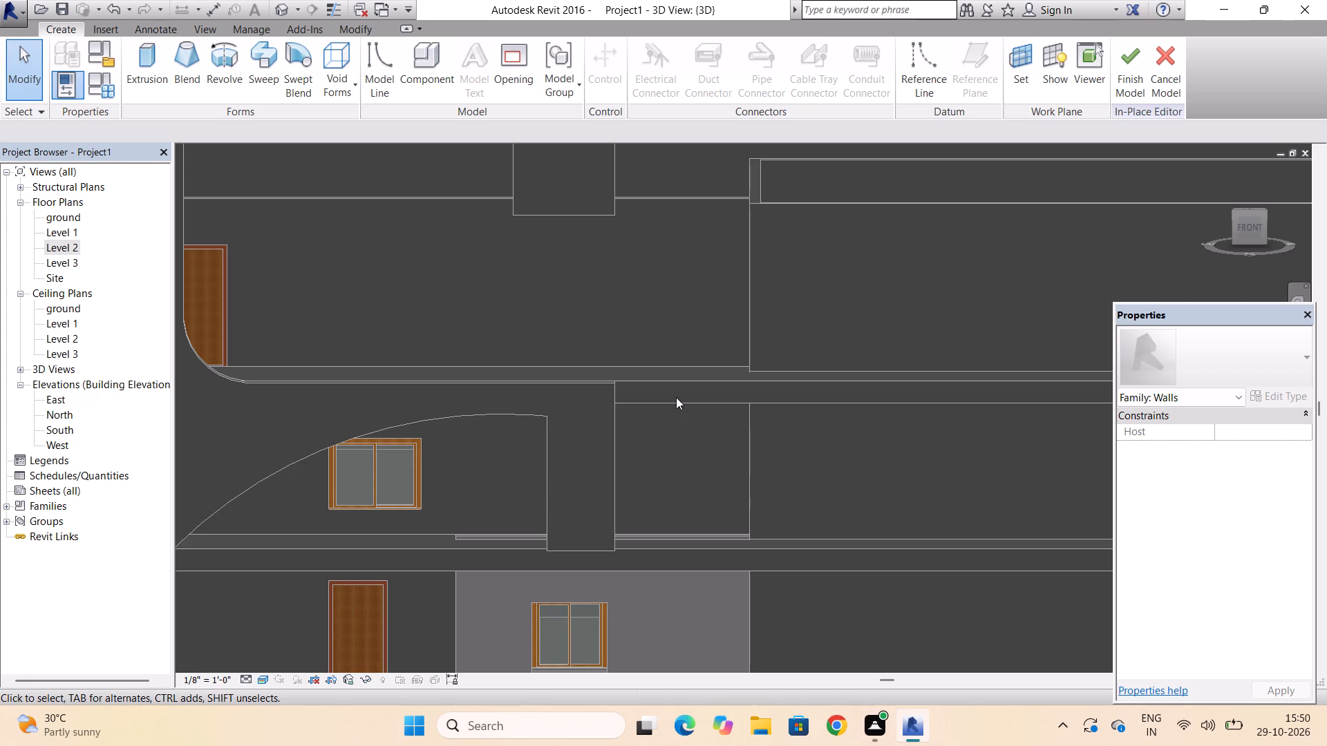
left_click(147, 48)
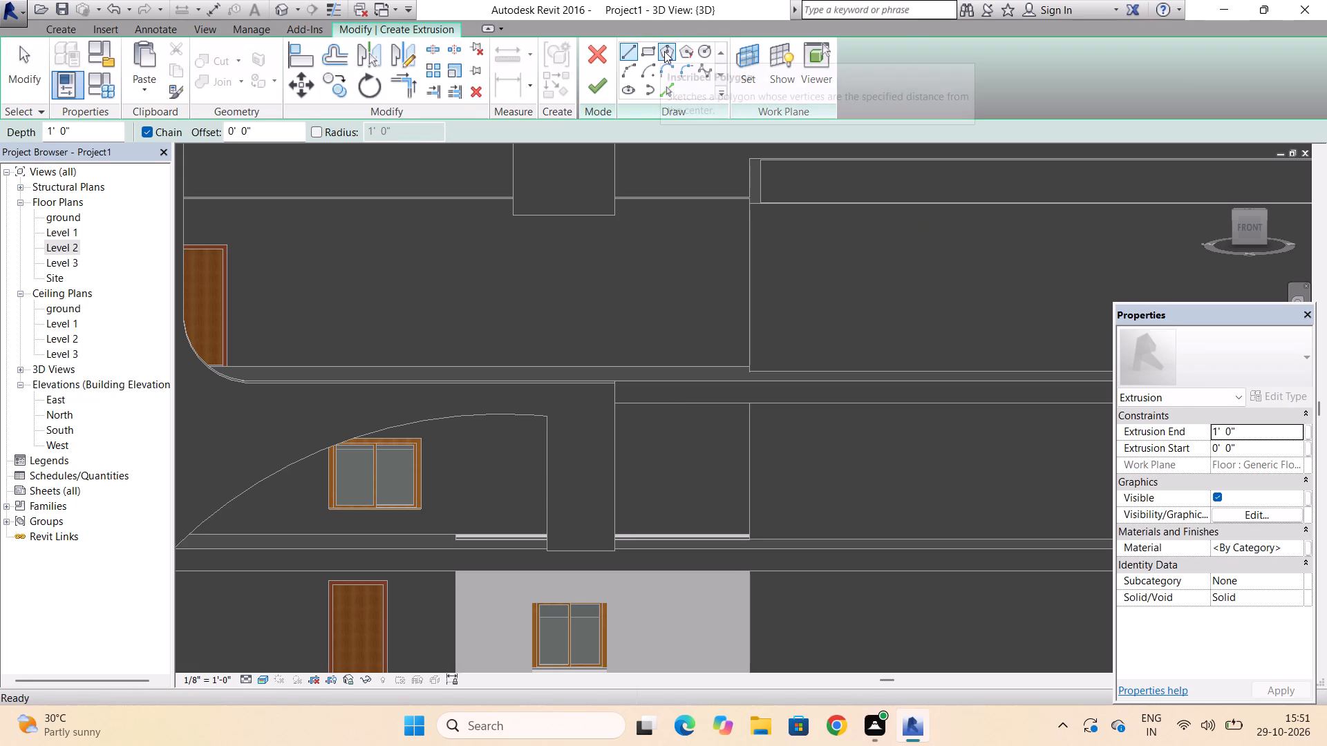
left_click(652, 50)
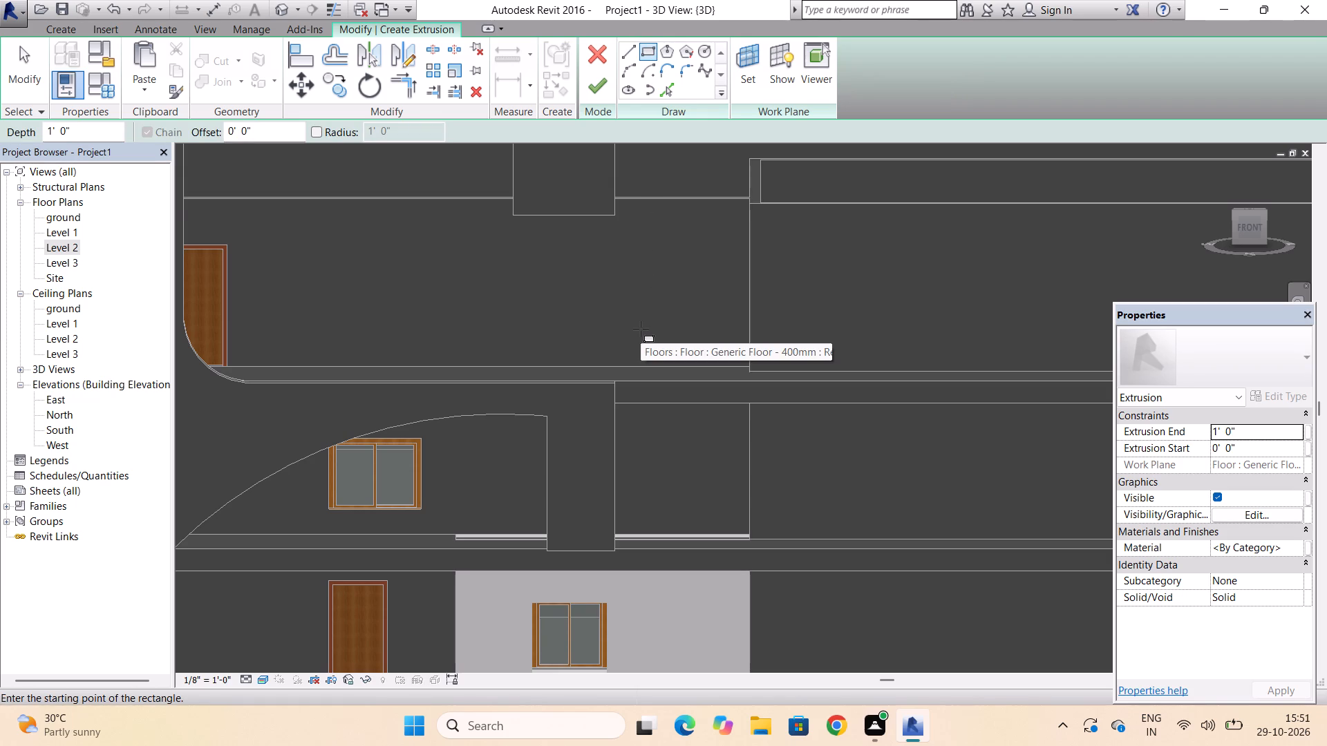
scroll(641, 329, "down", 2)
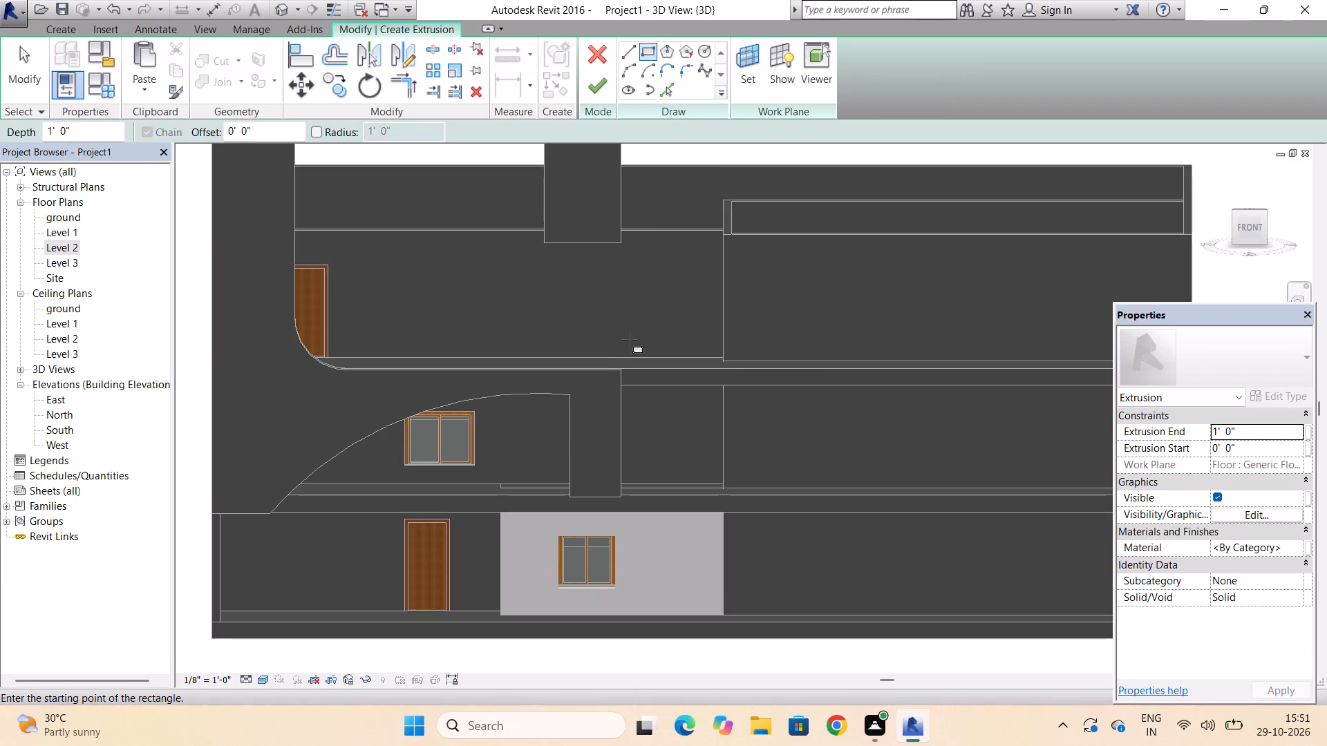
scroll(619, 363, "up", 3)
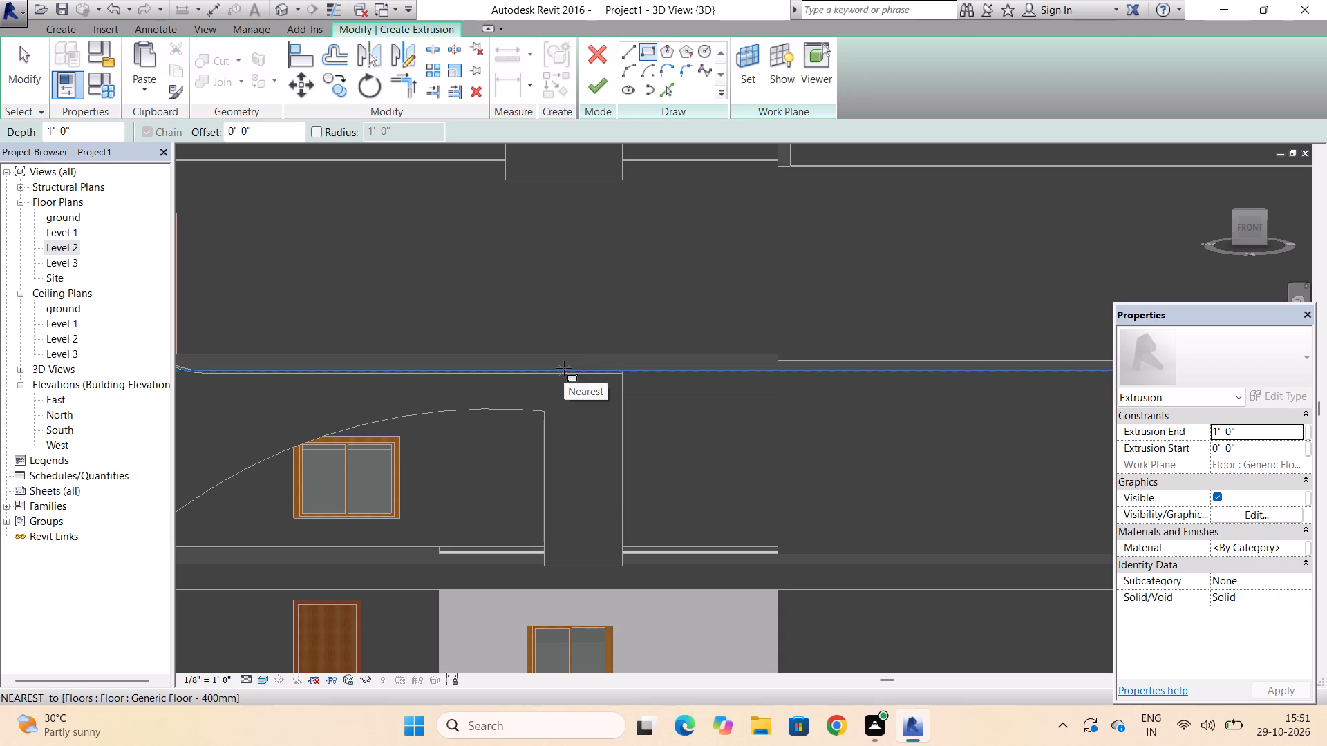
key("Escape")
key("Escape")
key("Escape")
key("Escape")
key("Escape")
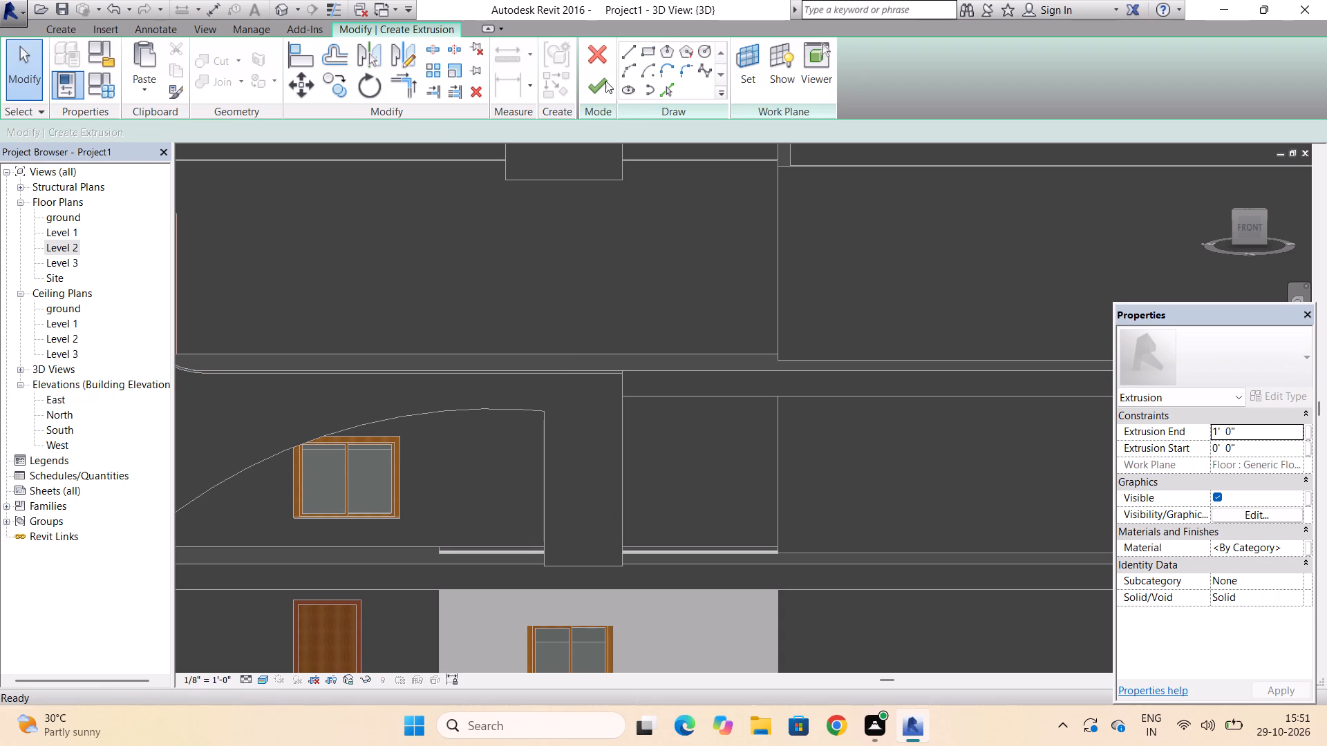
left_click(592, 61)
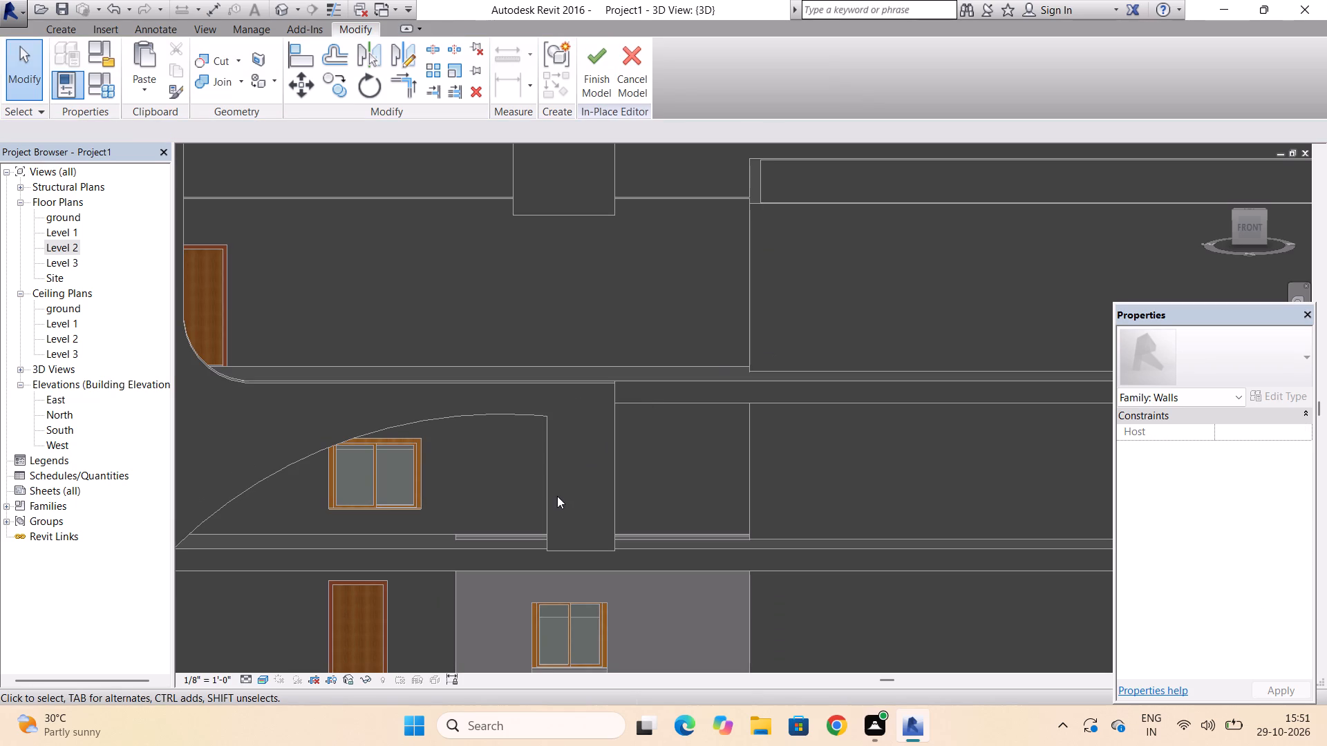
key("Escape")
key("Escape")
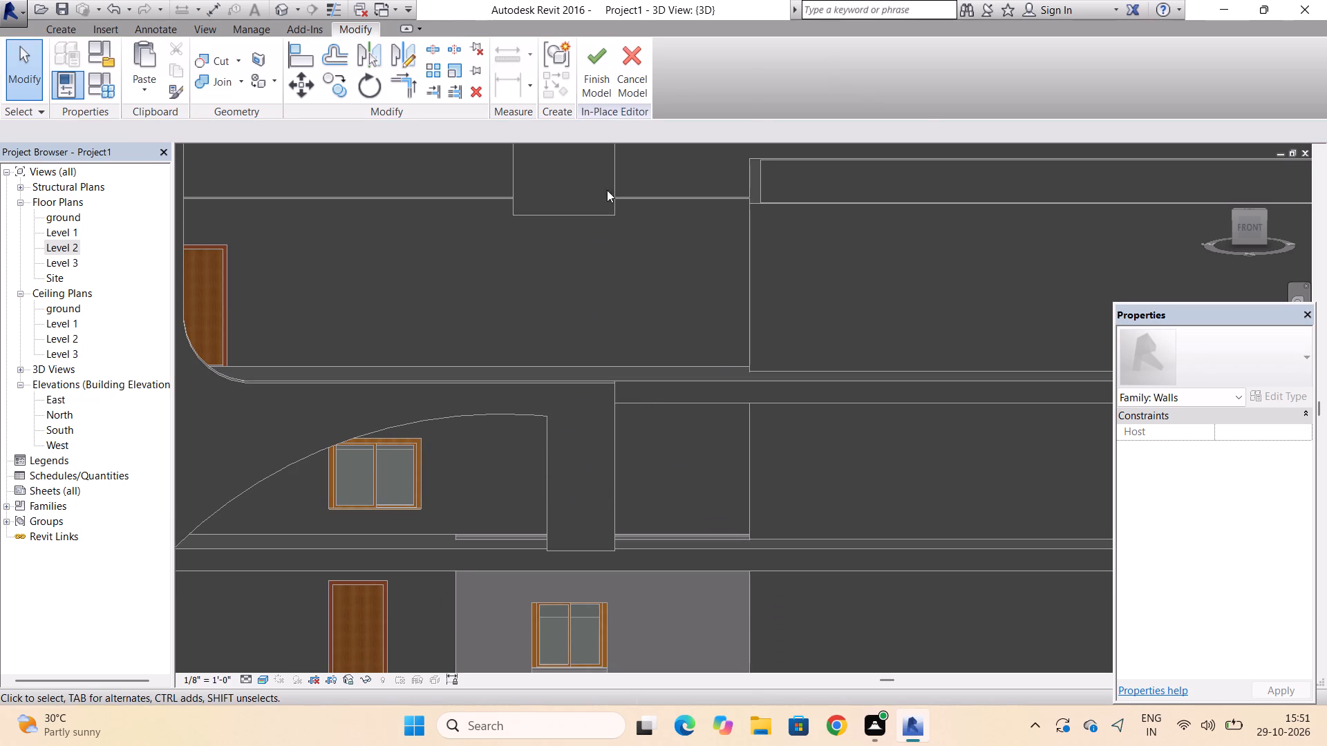
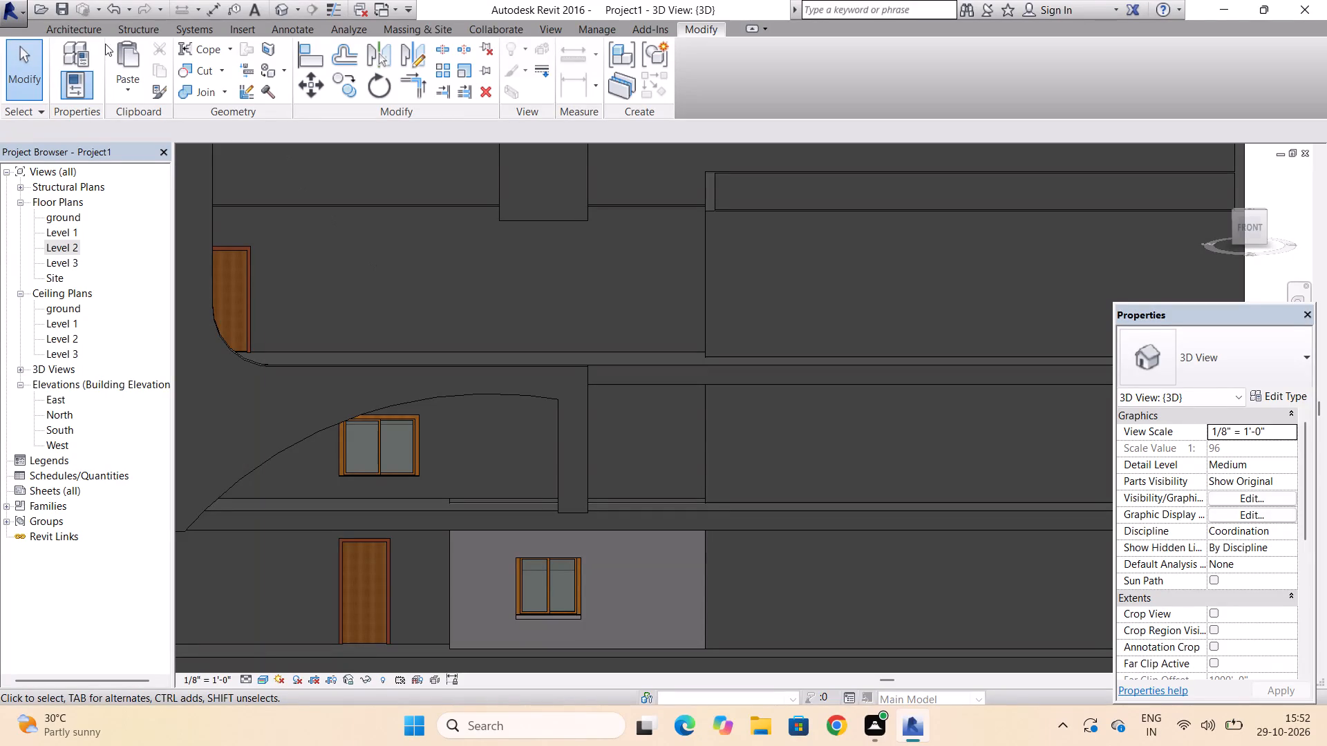
Start a new in-place model in the Walls category, accepting the default name.
left_click(75, 26)
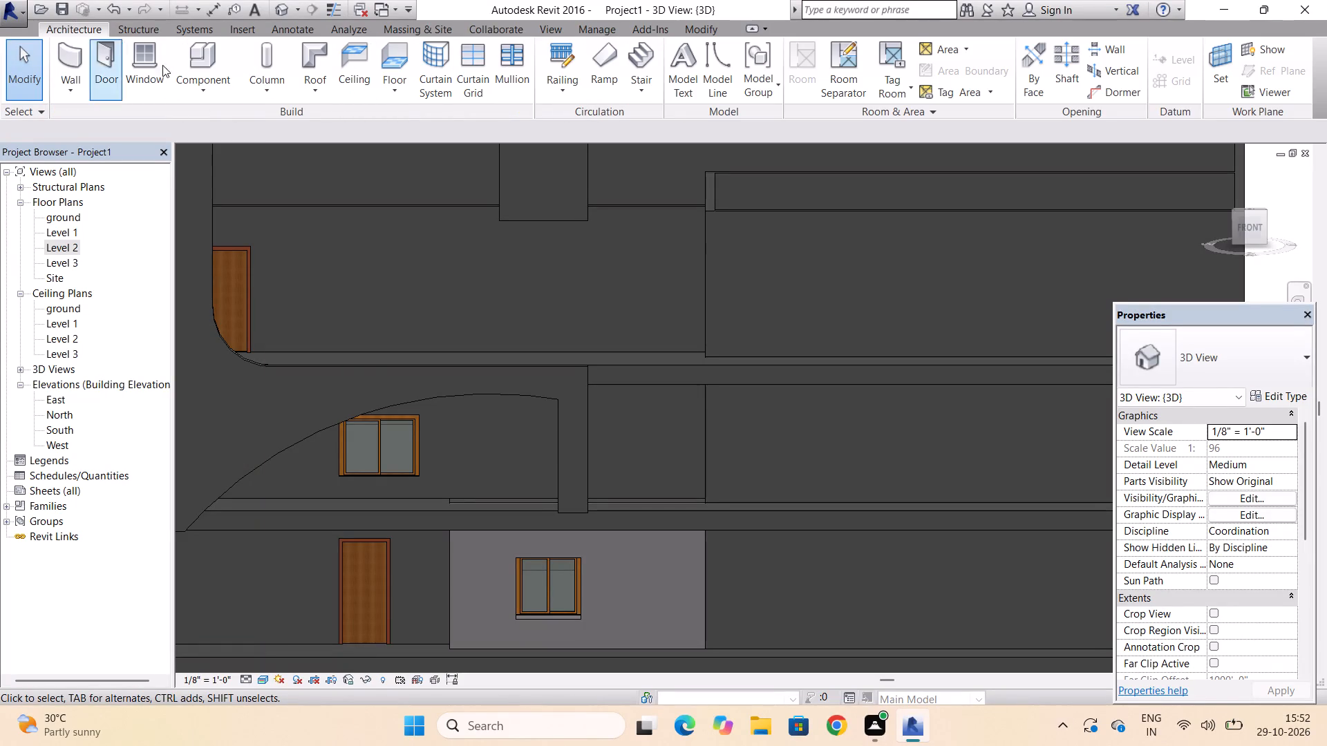
left_click(225, 93)
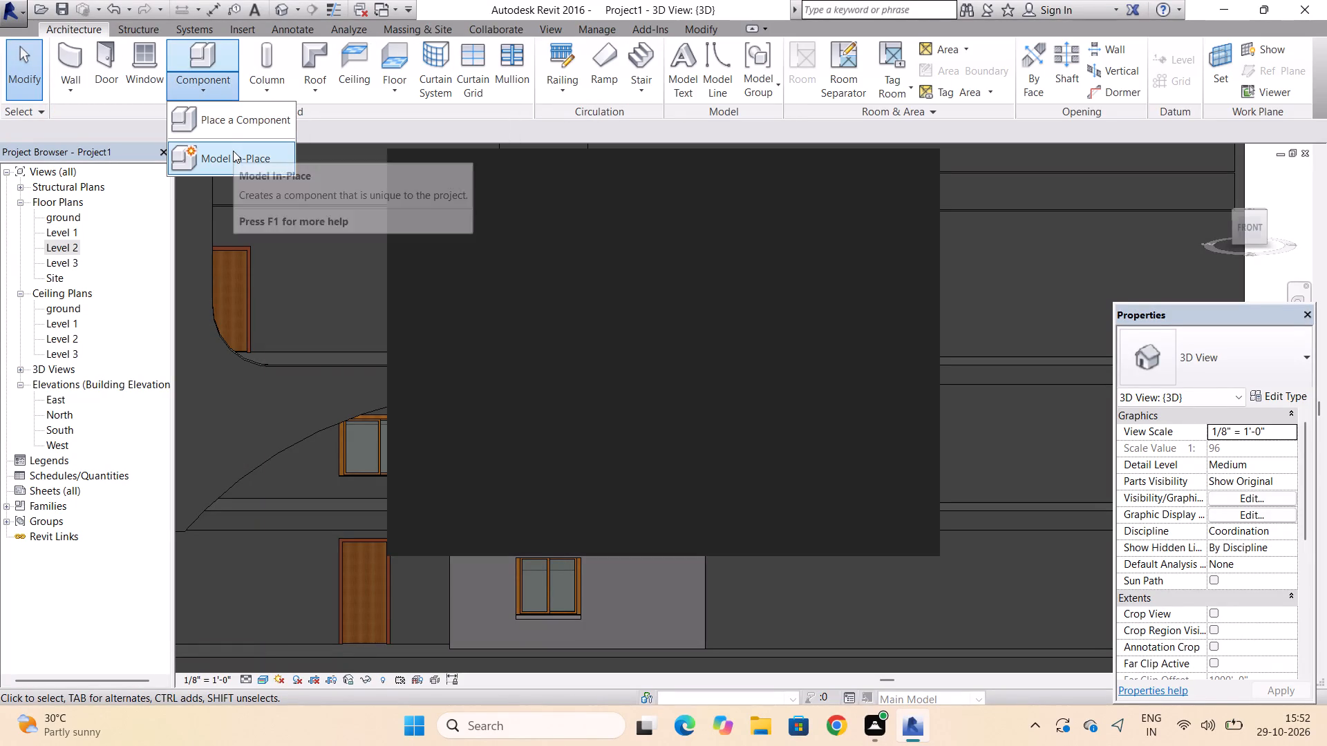
left_click(233, 151)
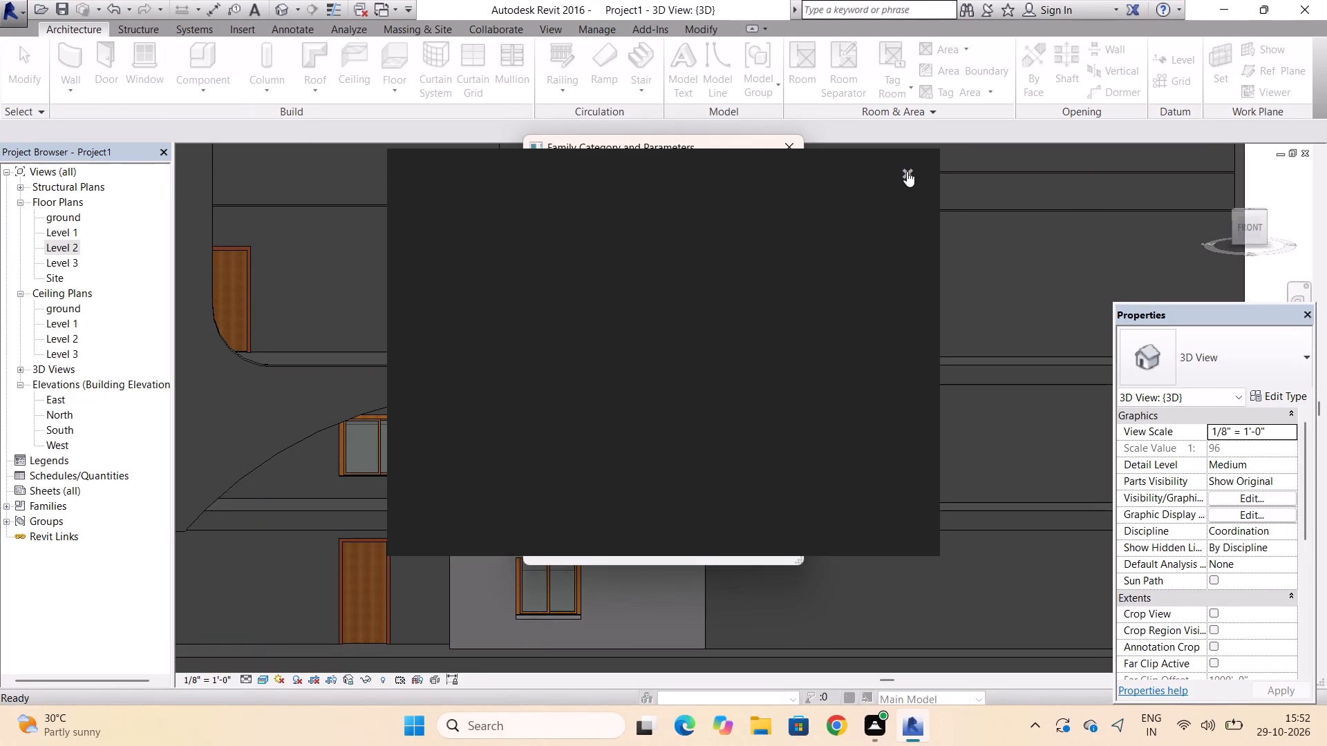
left_click(907, 171)
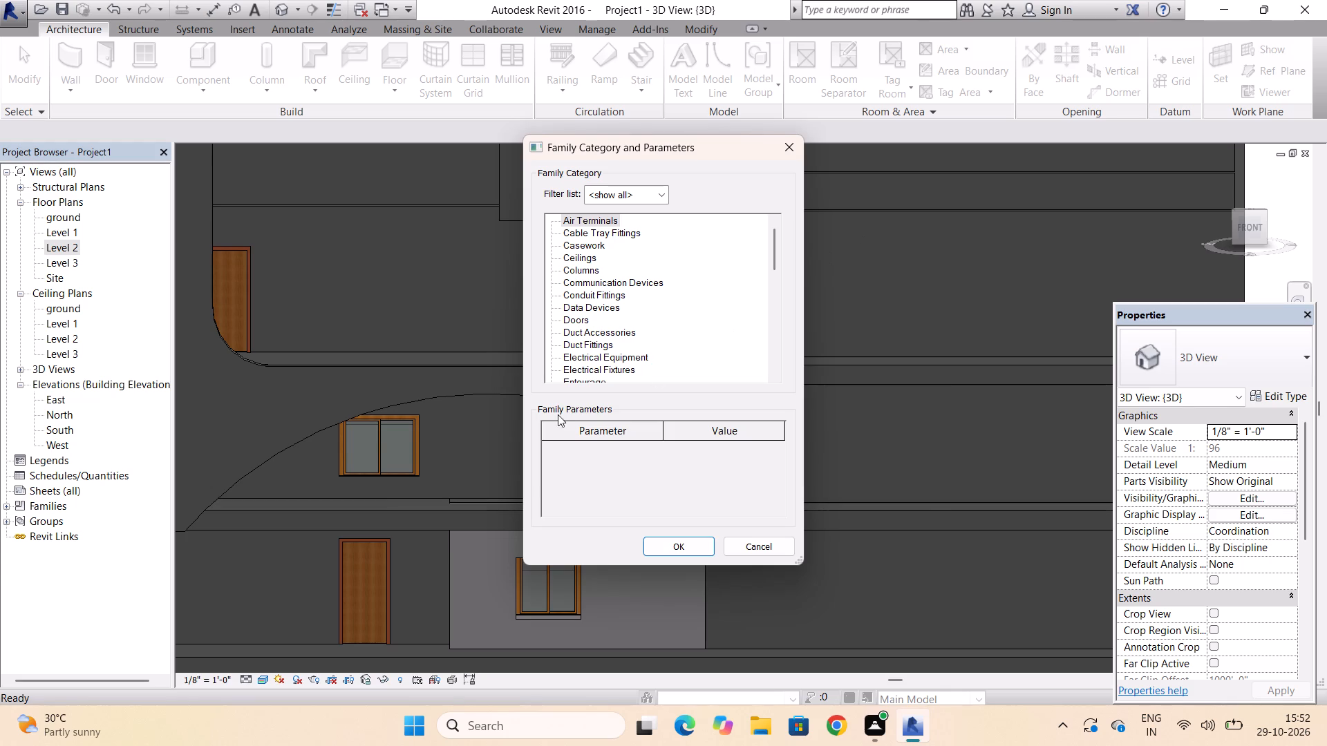
scroll(594, 316, "down", 19)
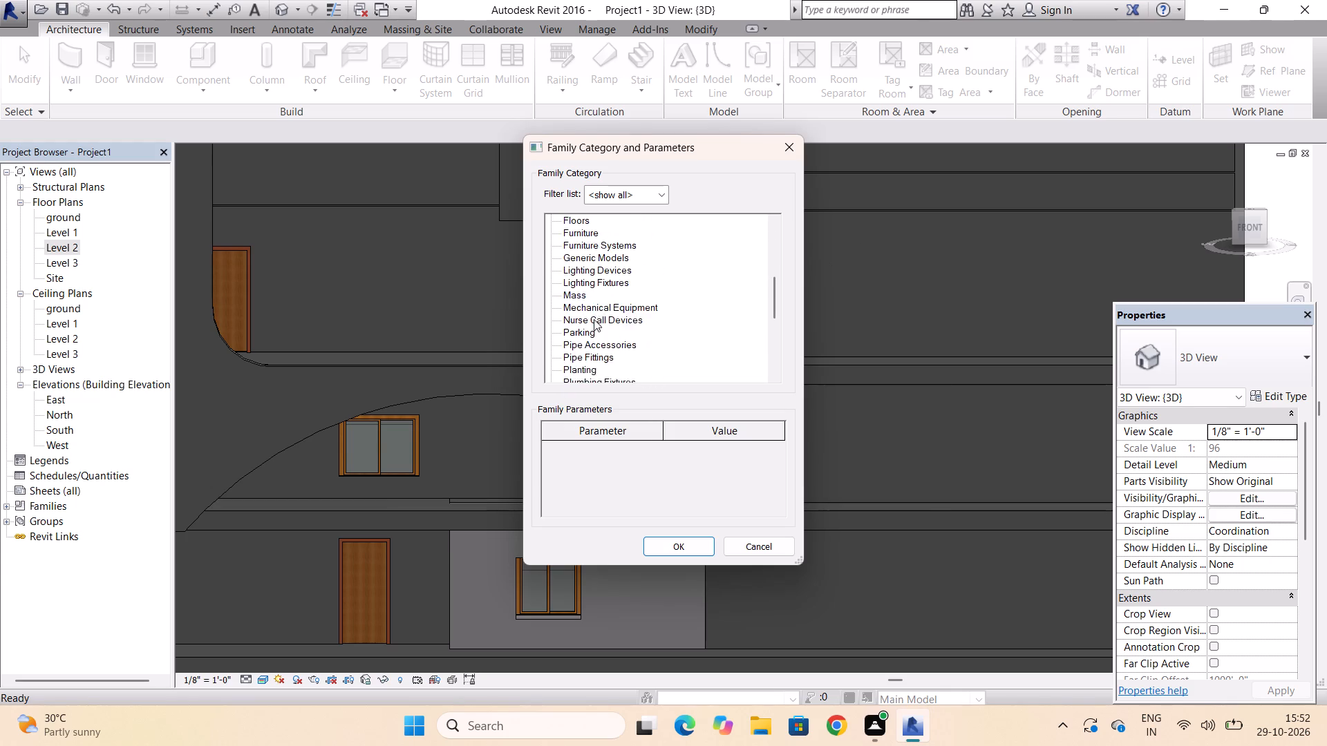
scroll(594, 319, "down", 16)
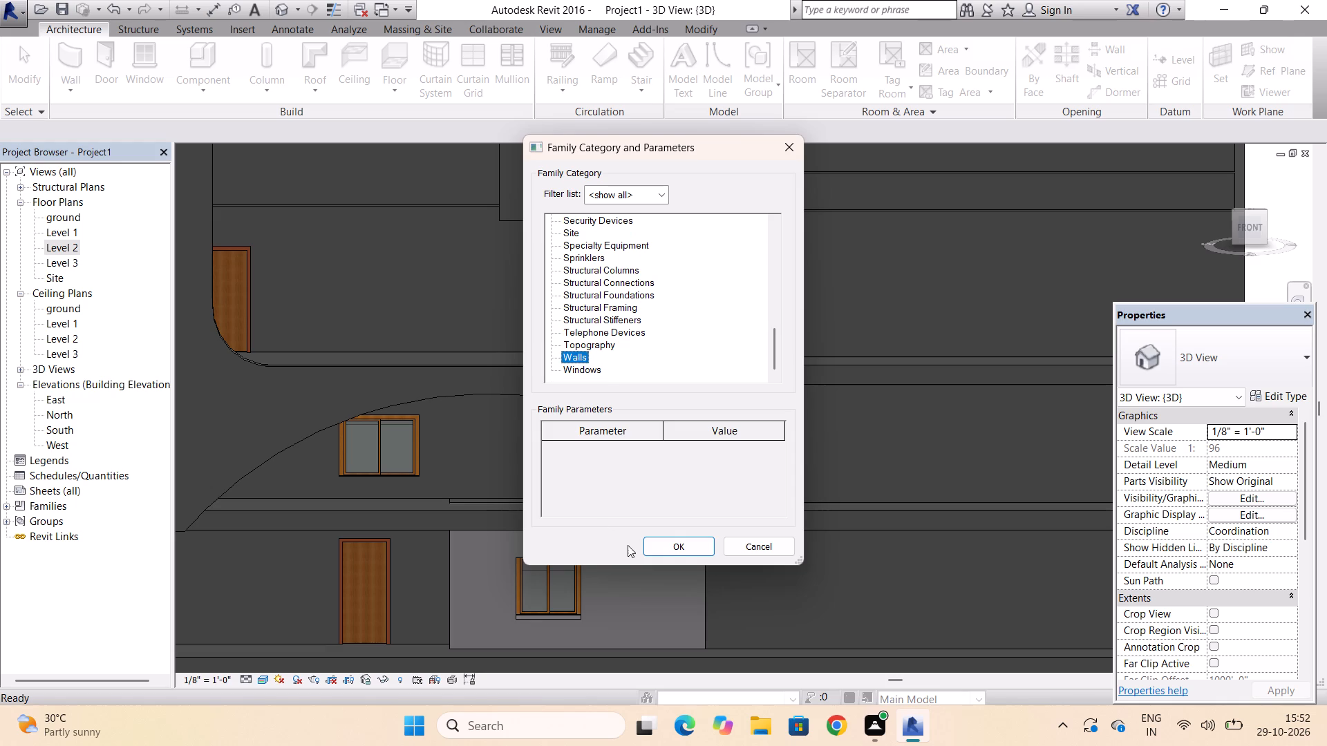
left_click(666, 545)
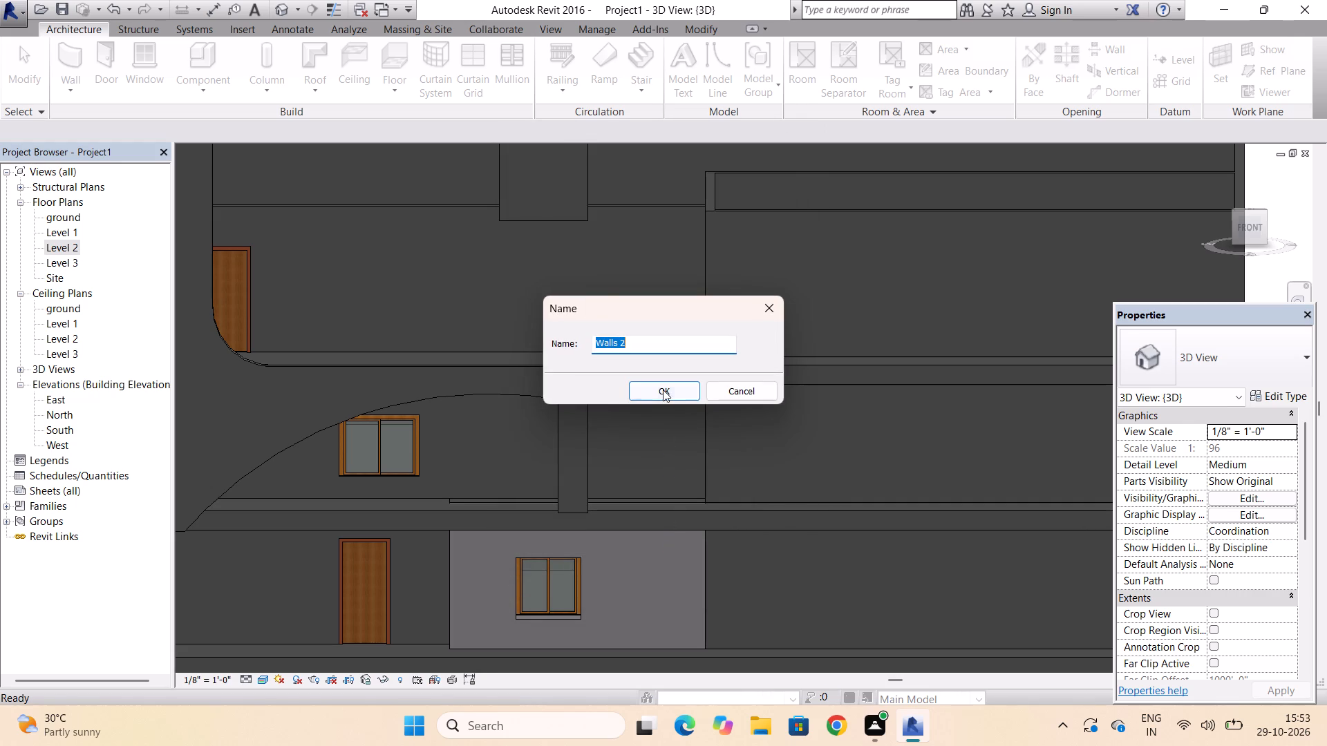
left_click(663, 390)
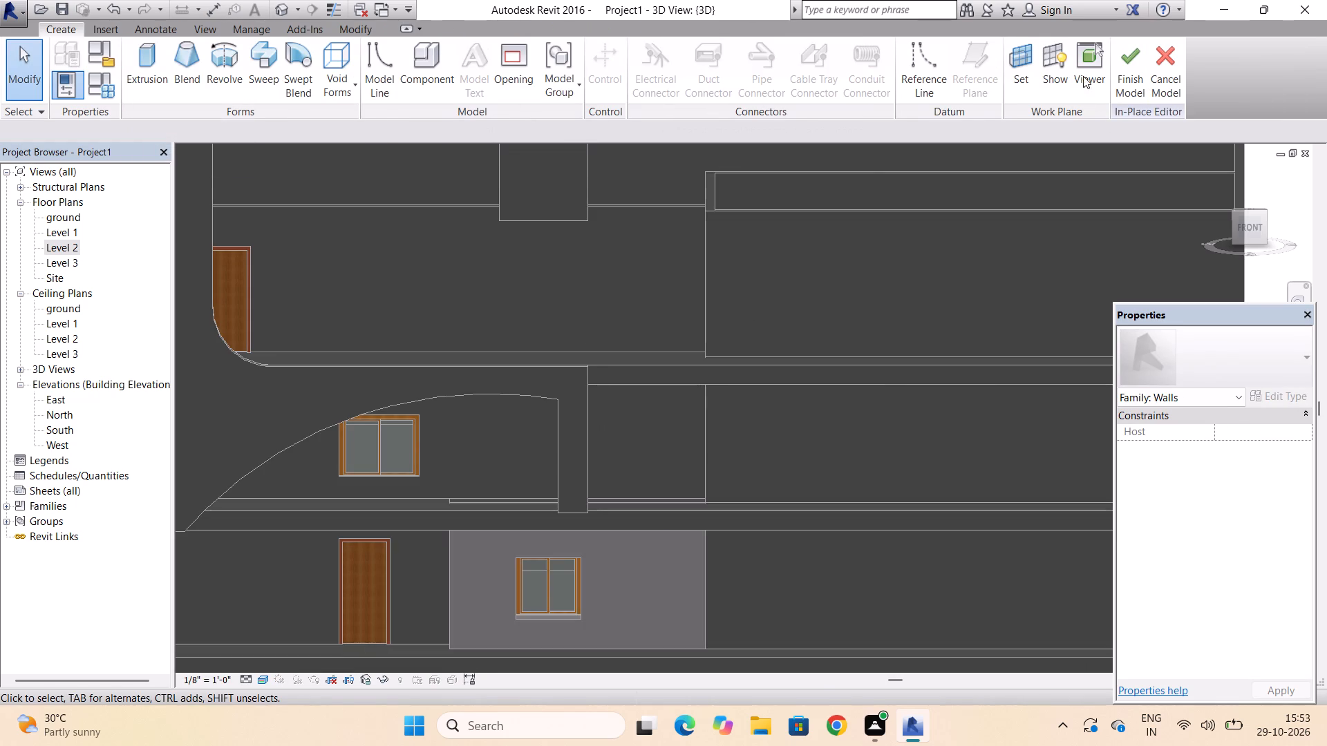
Set the work plane by picking the front face of the Generic Floor - 400mm slab above the middle storey.
left_click(1026, 76)
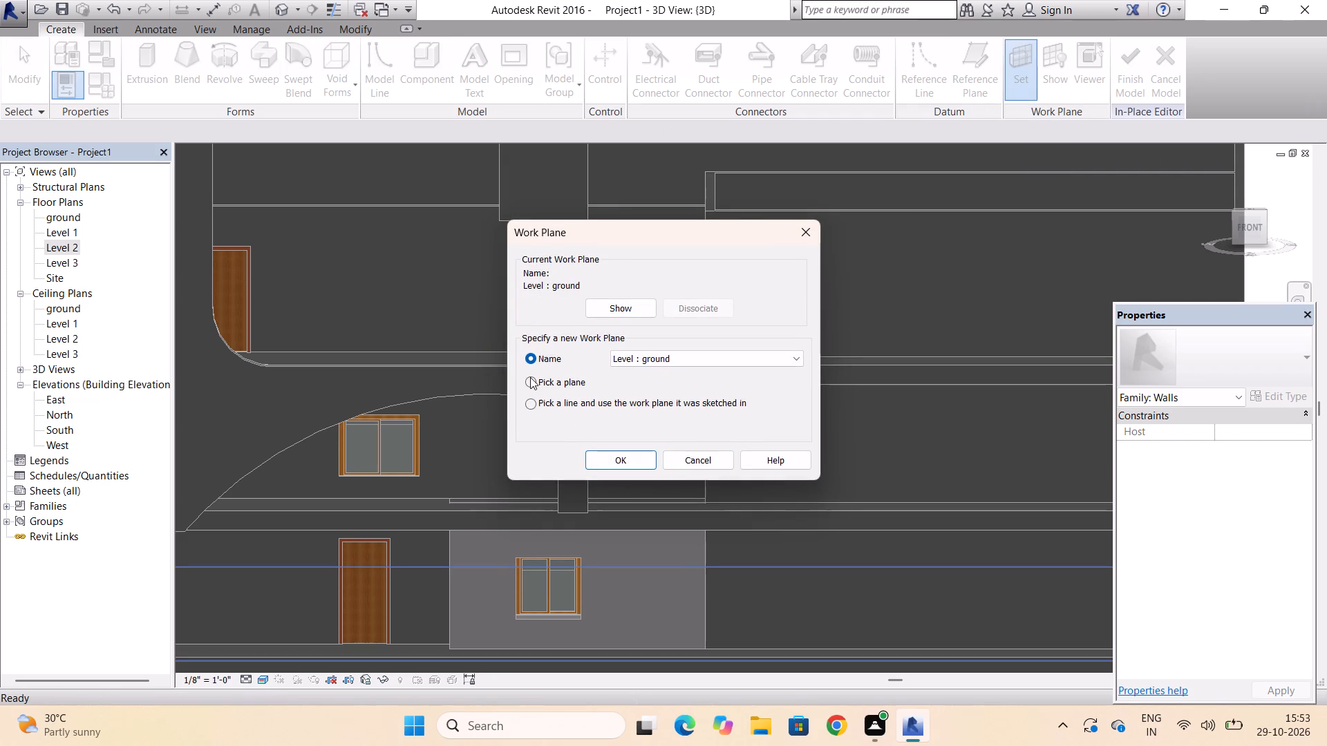
left_click(533, 377)
left_click(601, 451)
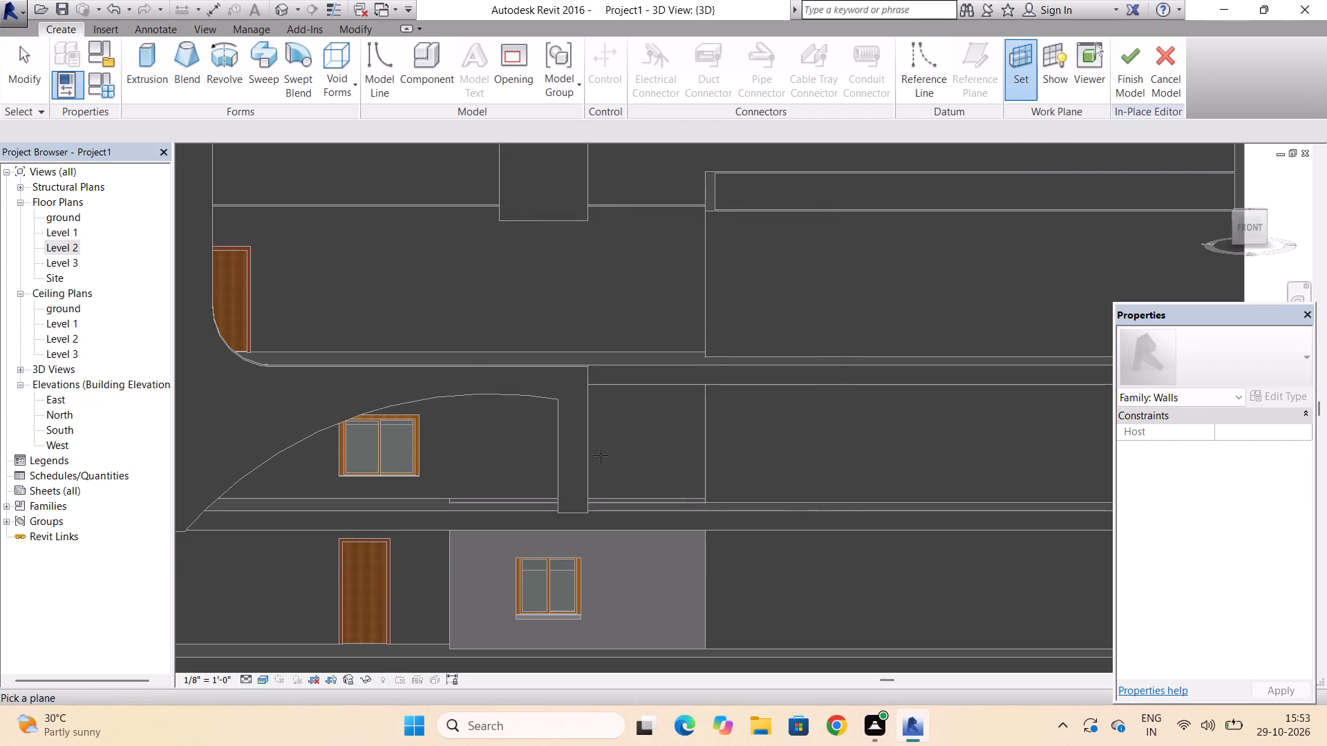
left_click(624, 367)
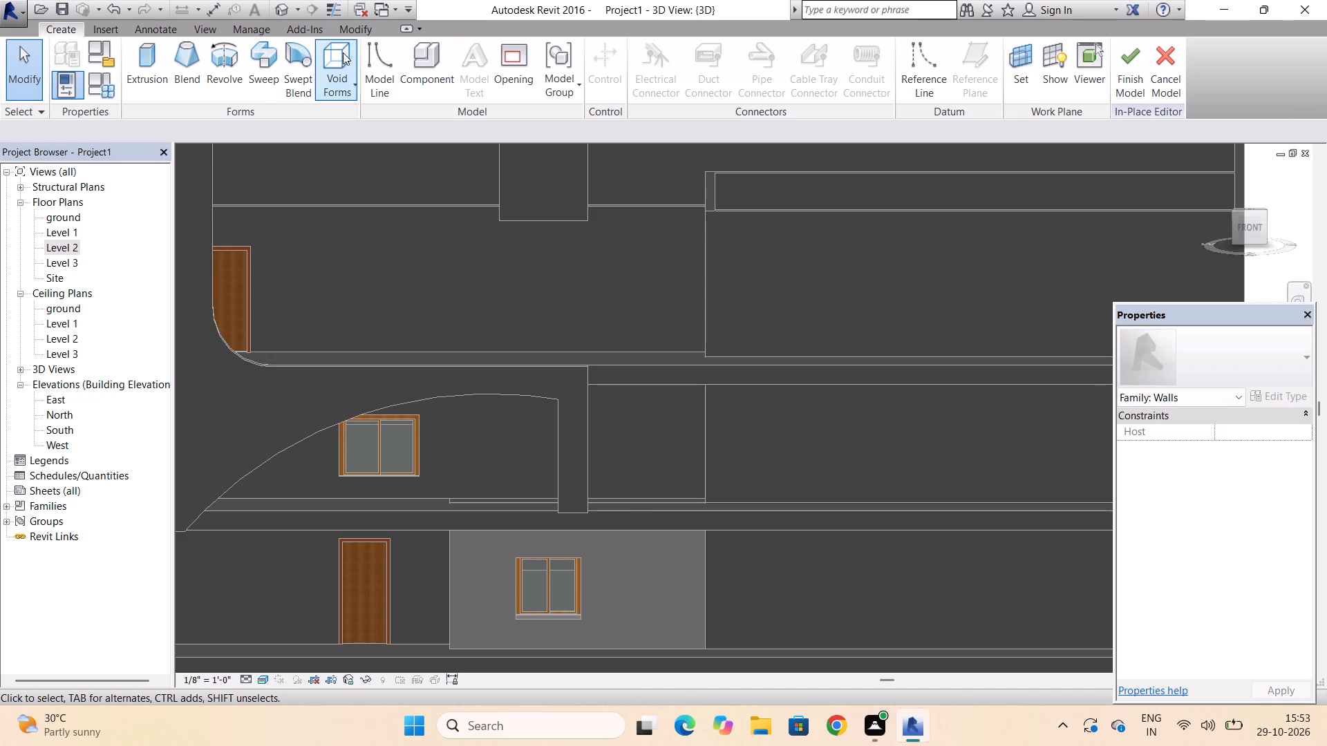
Extrude a rectangle 1' 0" deep across the arch's leg, spanning between the two slabs and reaching the wall corner beyond.
left_click(154, 57)
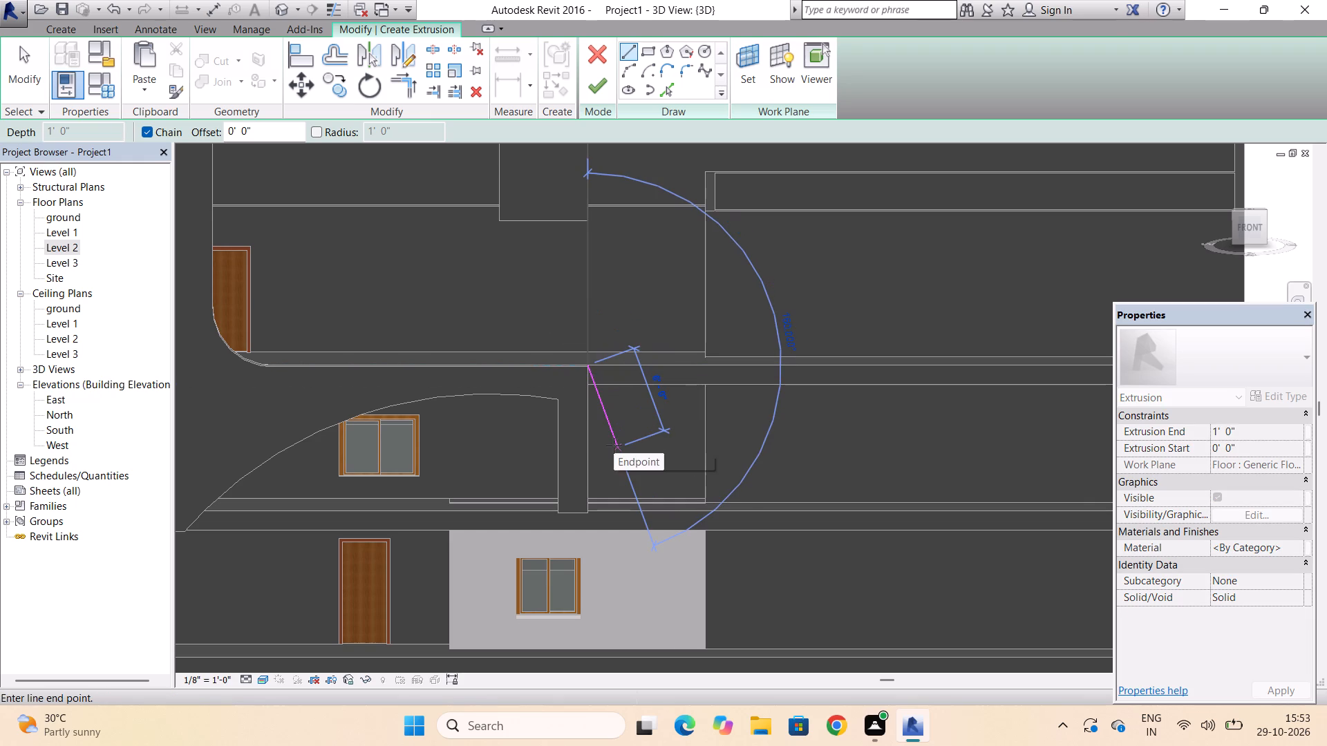
left_click(648, 44)
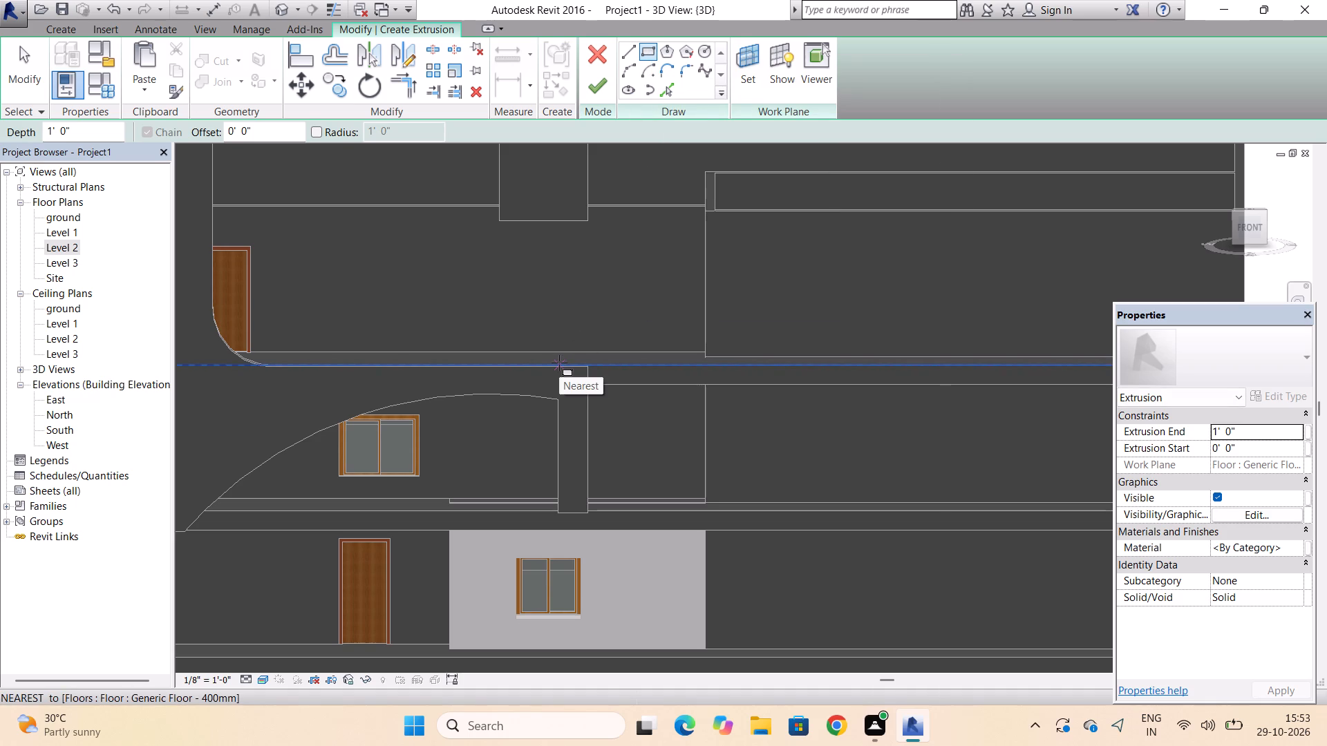
left_click(905, 167)
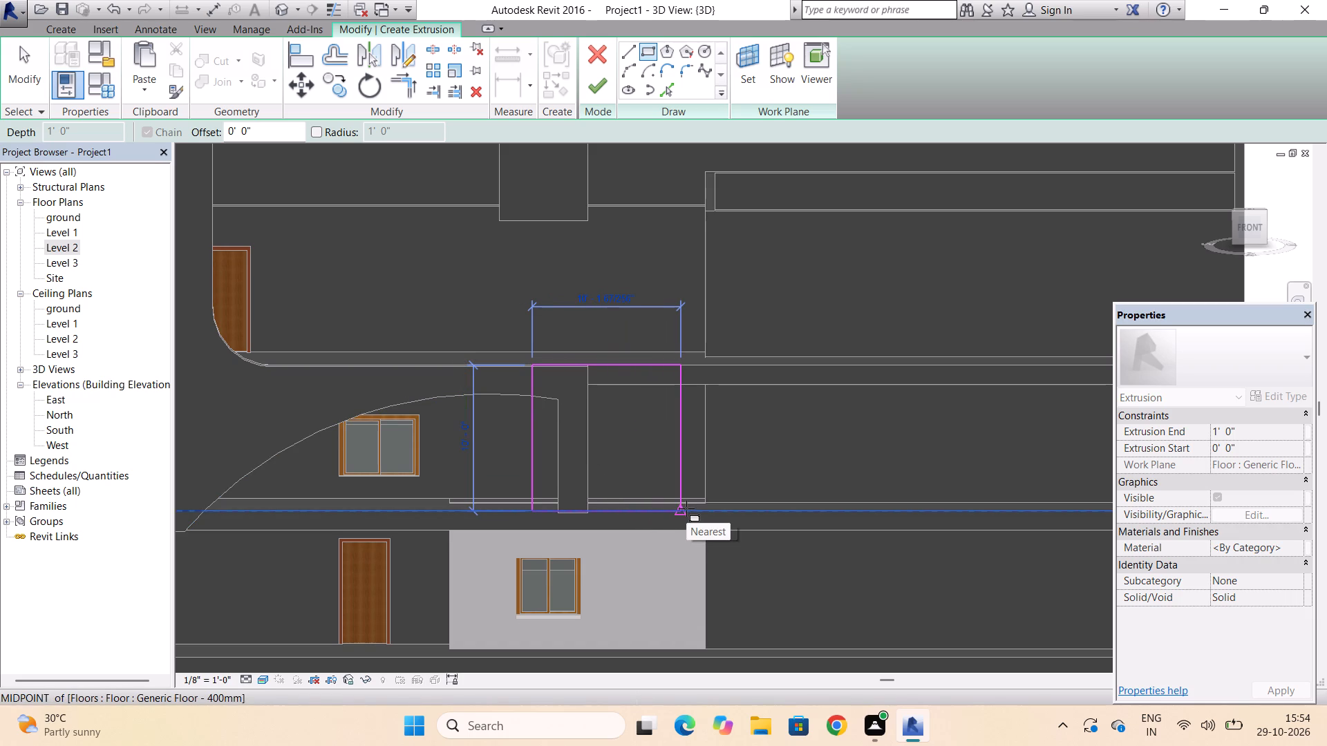
left_click(701, 504)
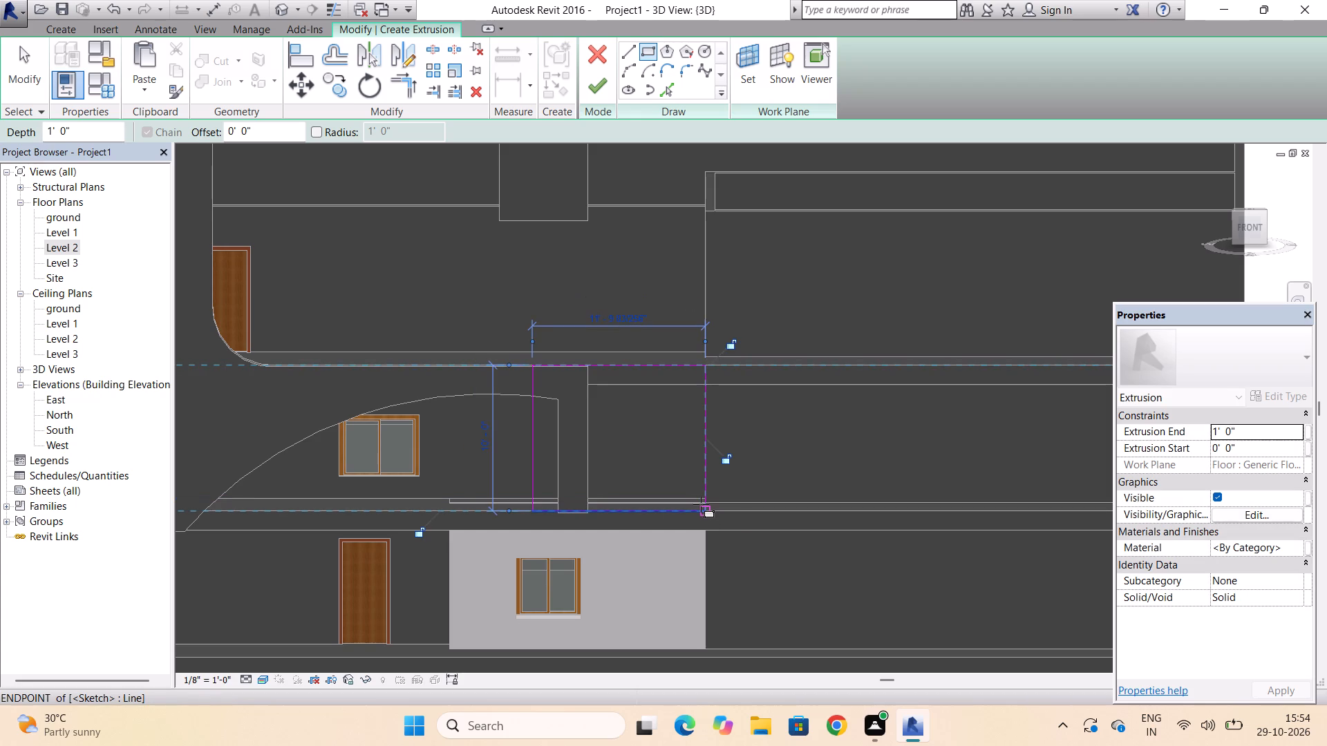
left_click(595, 85)
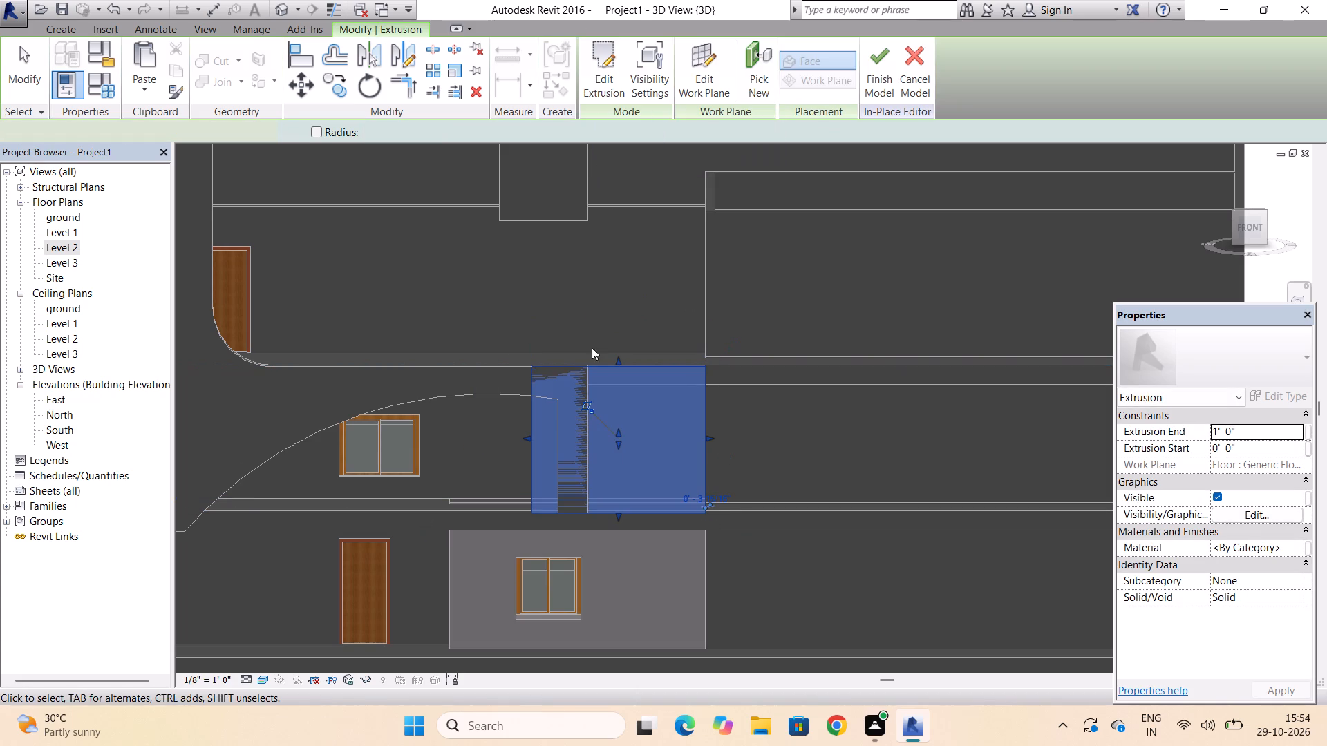
Stretch the new extrusion's top edge upward so it rises above the upper slab.
left_click_drag(617, 361, 615, 331)
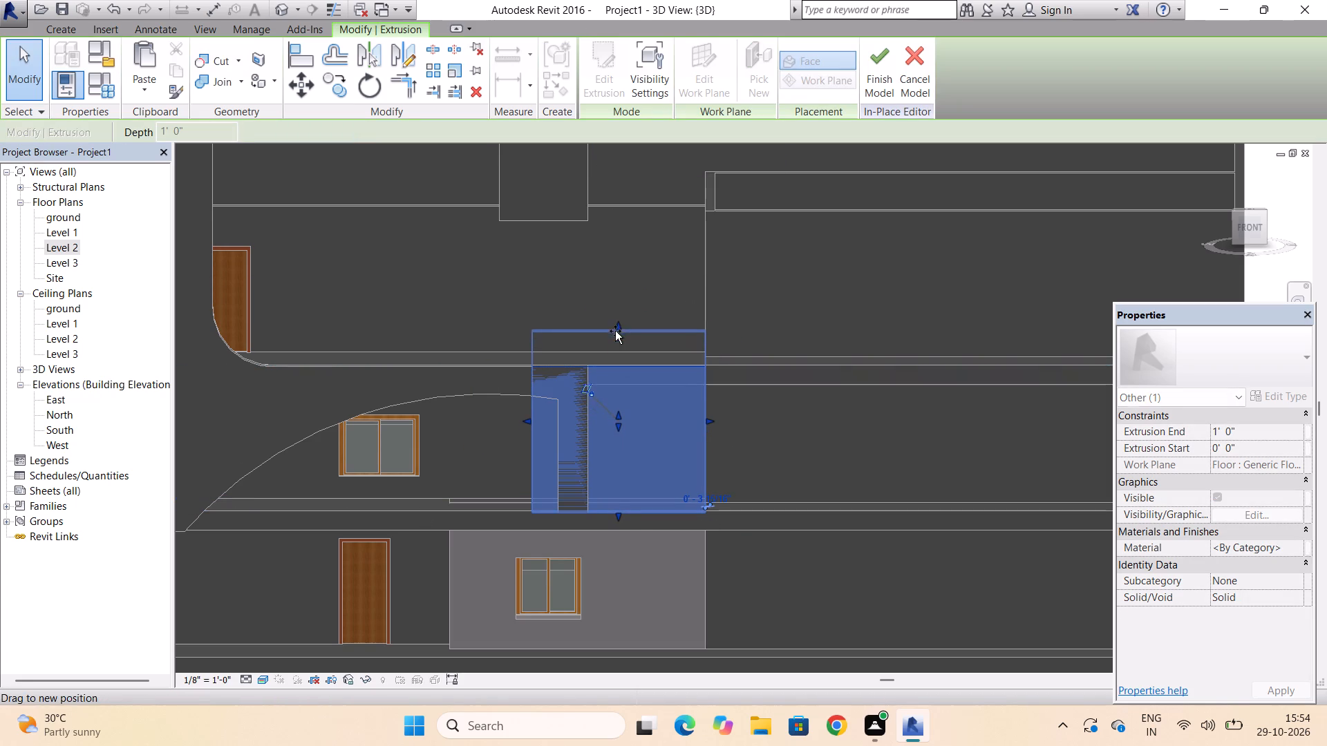
left_click_drag(615, 331, 615, 313)
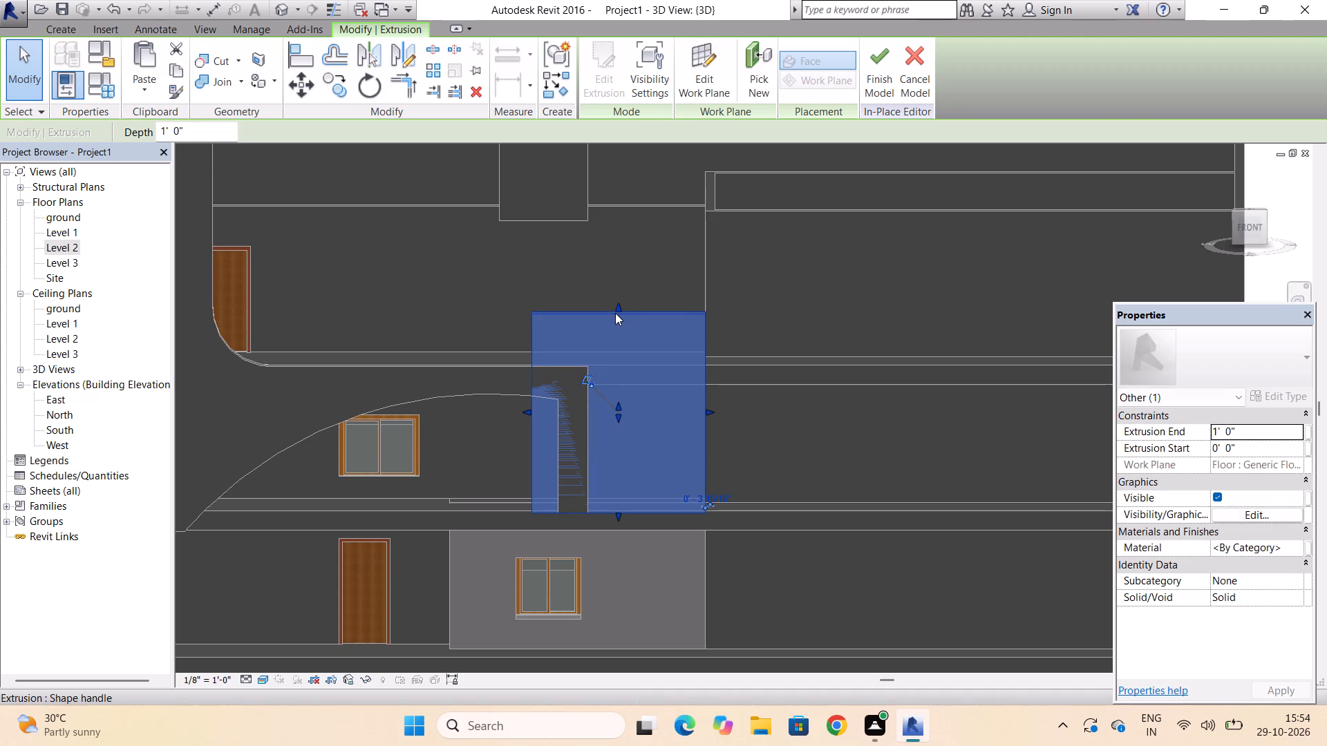
Edit the extrusion's sketch, adding a tall narrow rectangular opening between the arch's leg and the wall corner, starting just above the base.
double_click(544, 328)
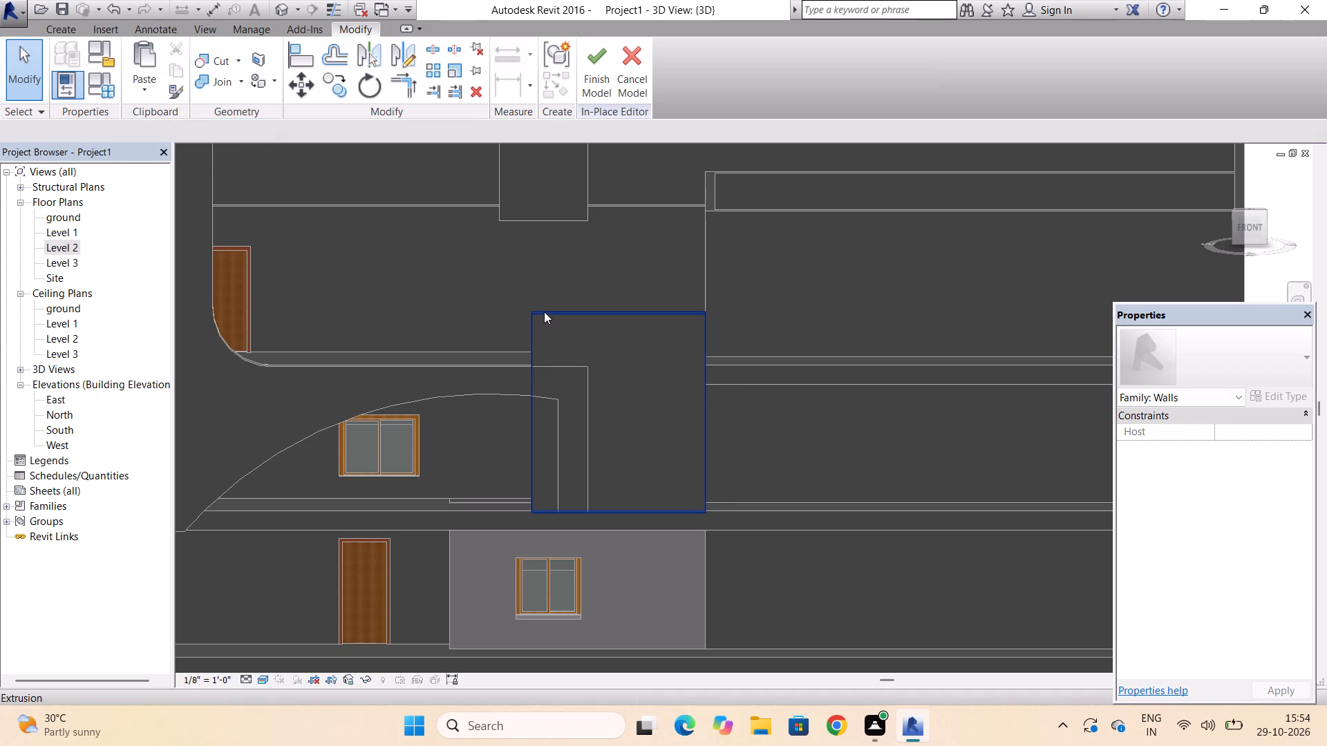
double_click(544, 312)
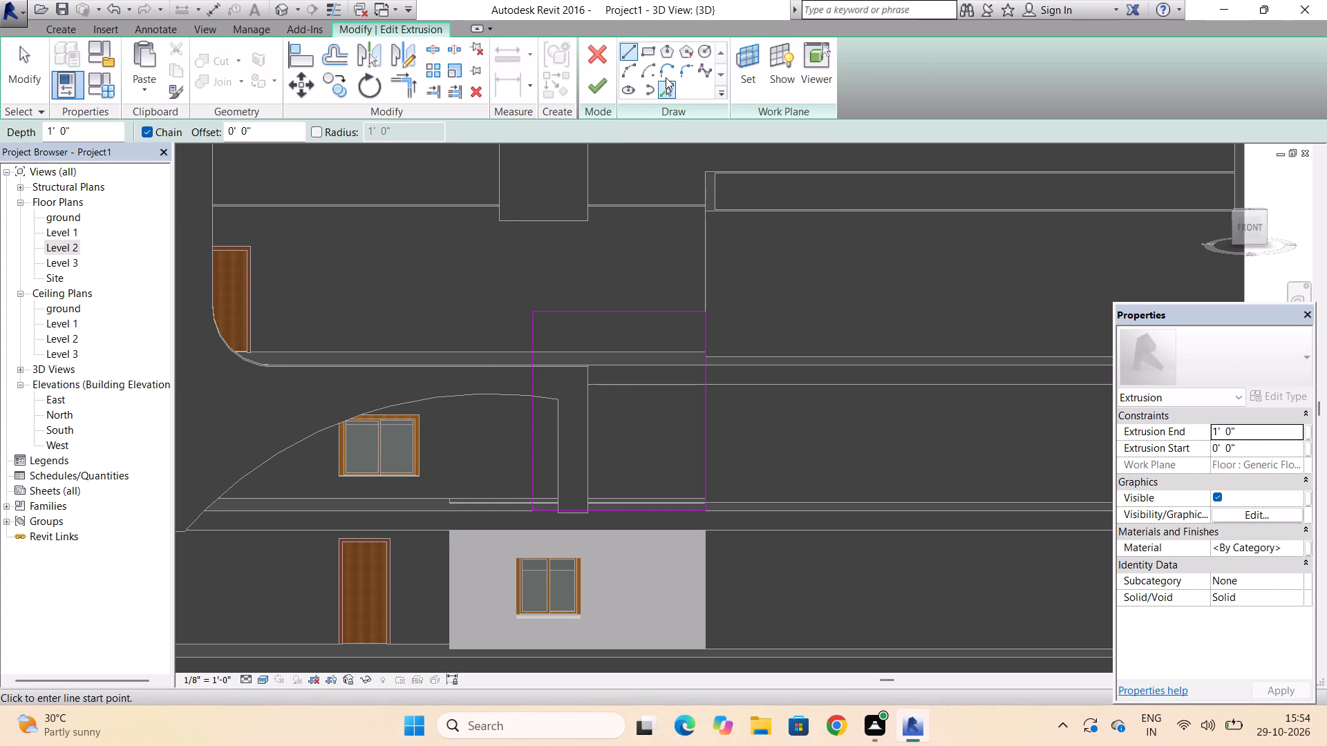
left_click(646, 50)
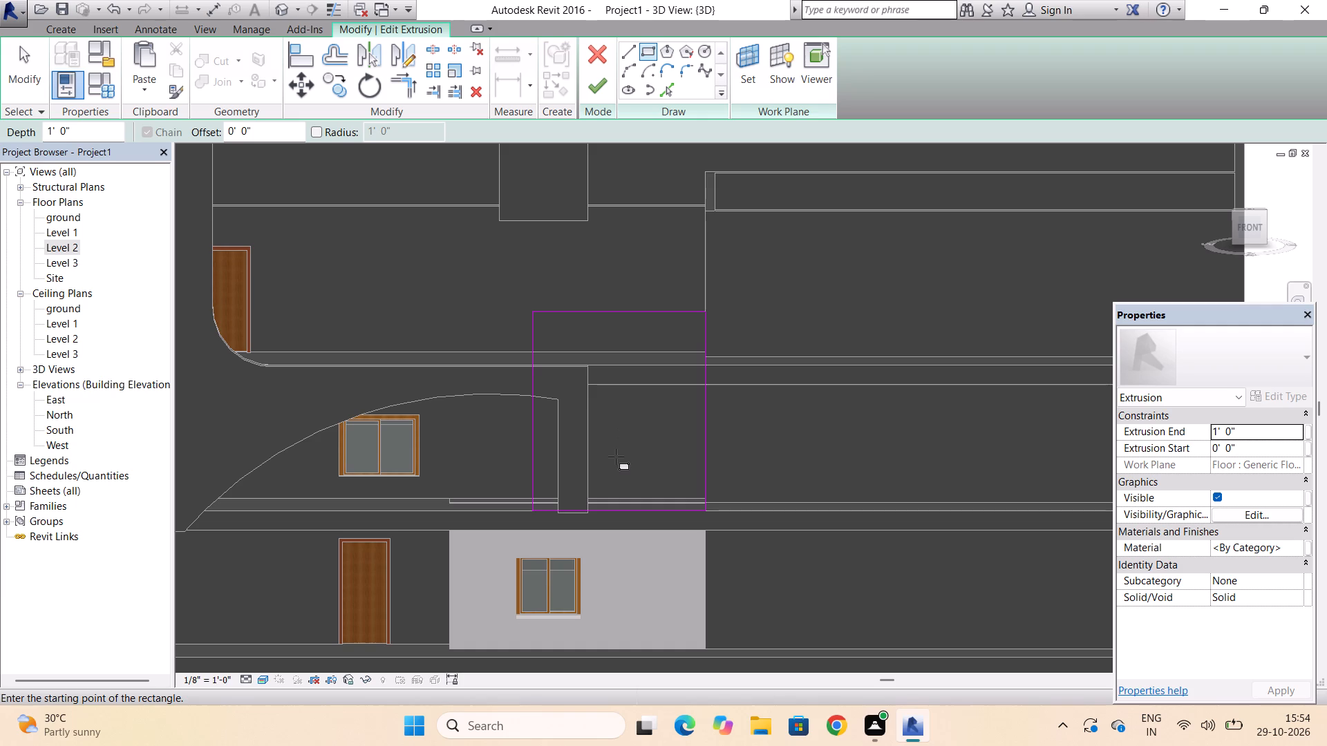
scroll(616, 457, "up", 2)
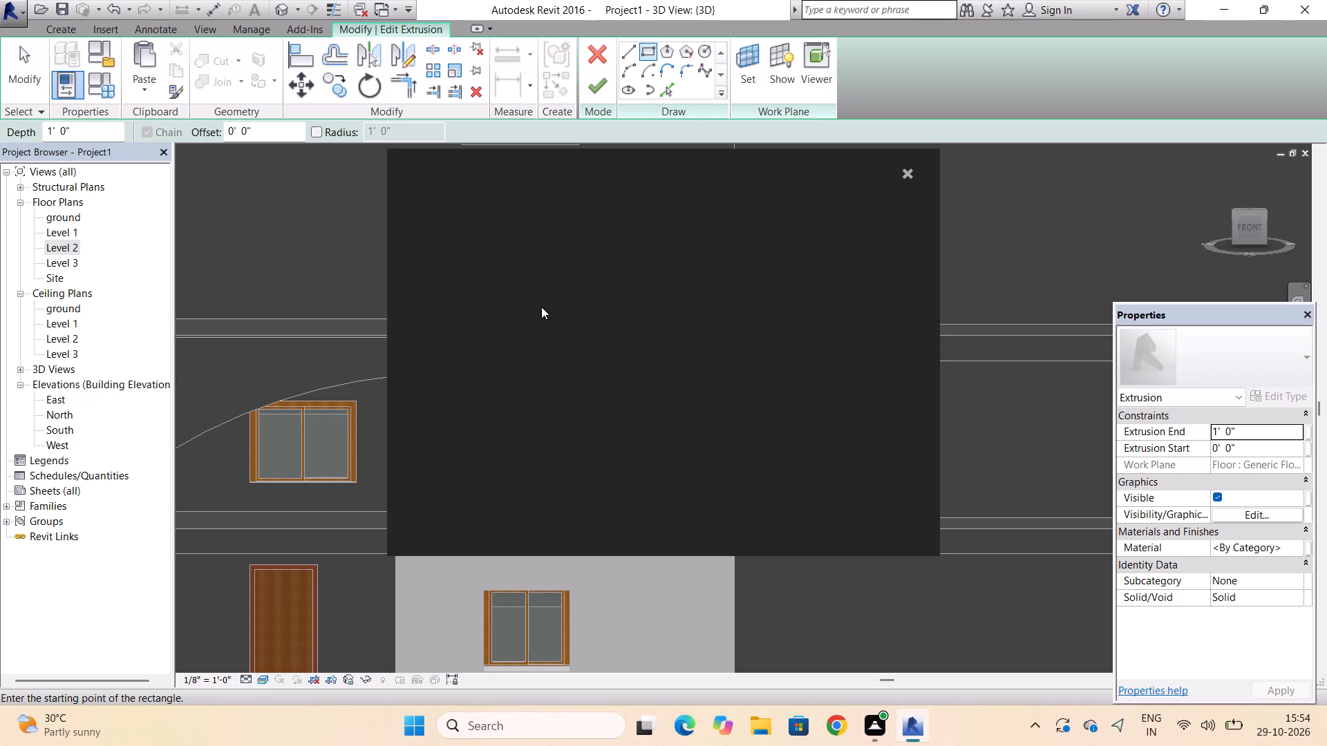
left_click(902, 174)
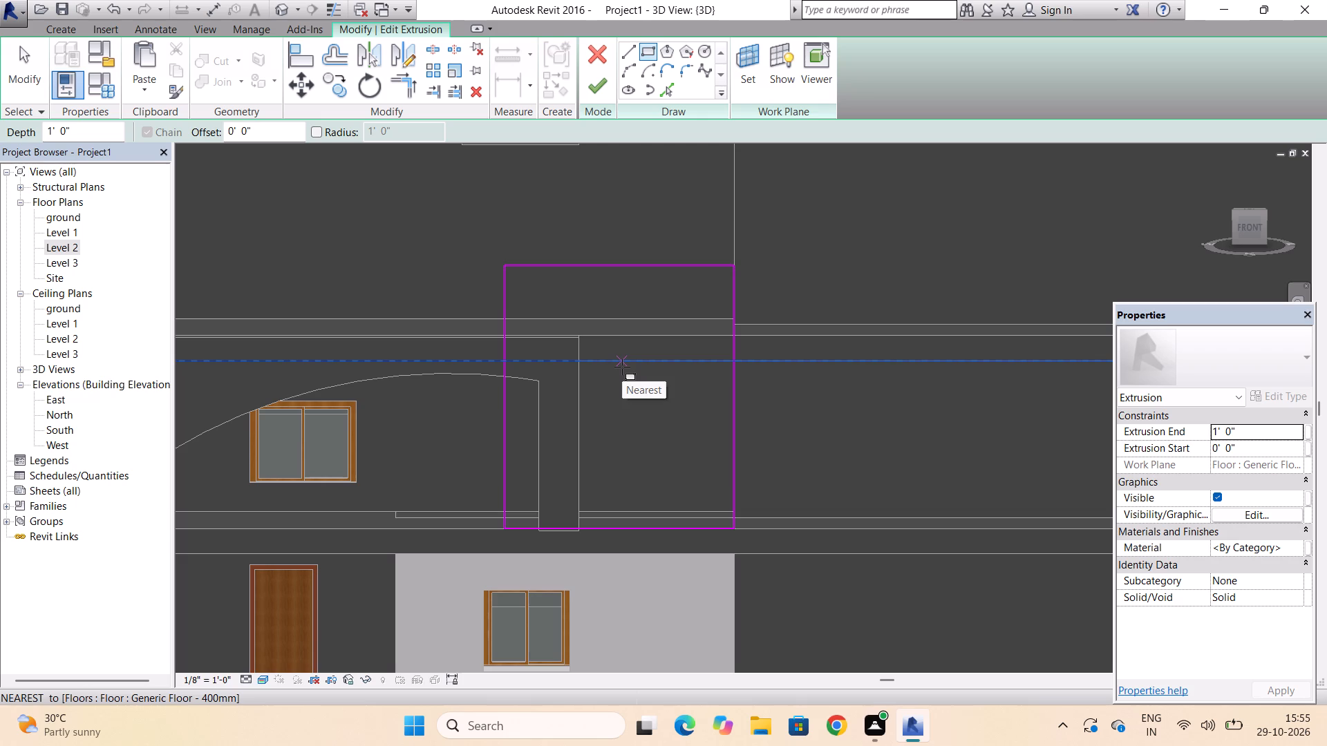
left_click(622, 367)
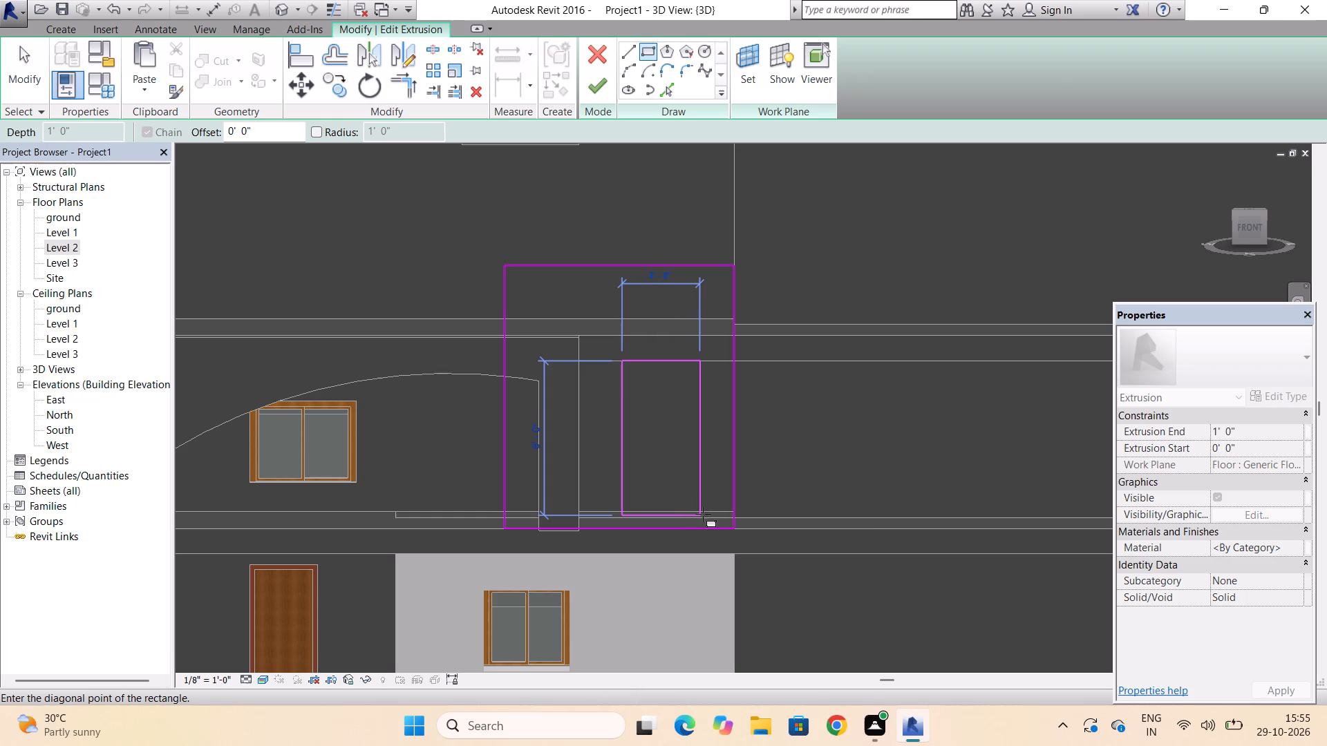
left_click(705, 513)
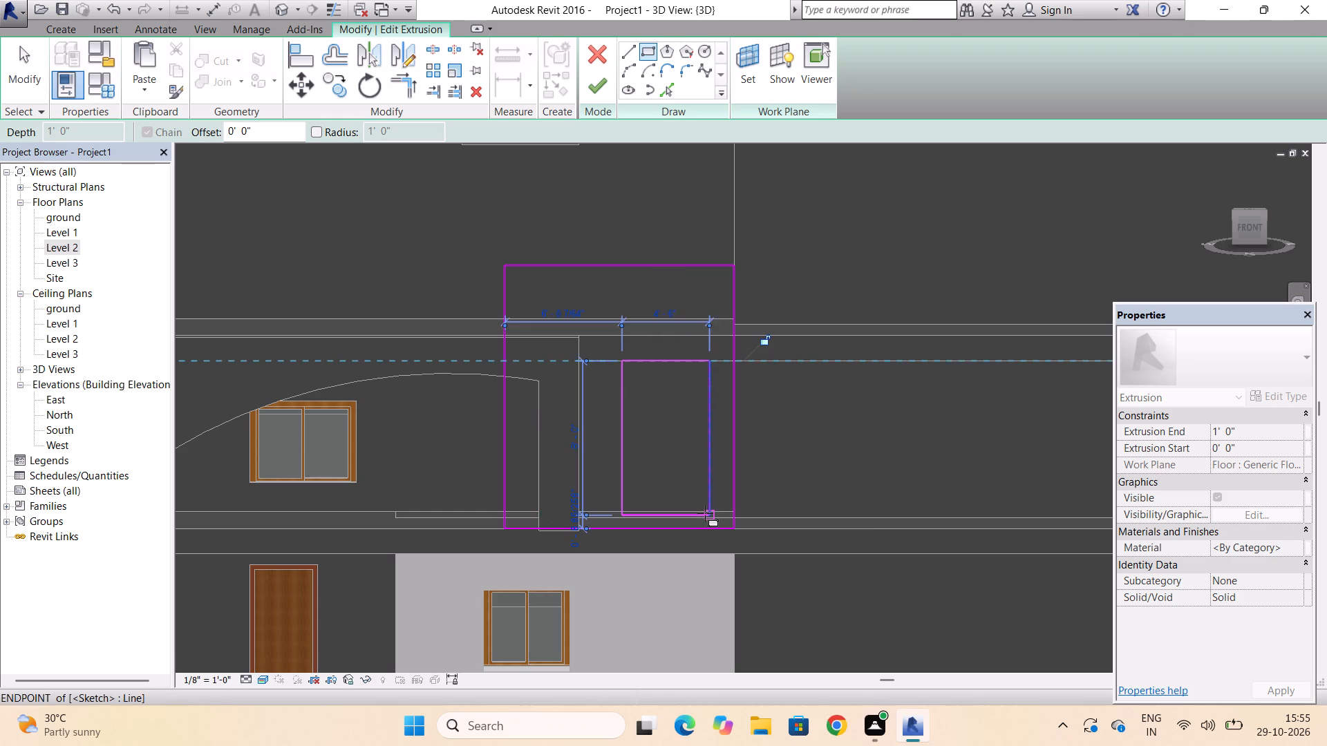
key("Escape")
key("Escape")
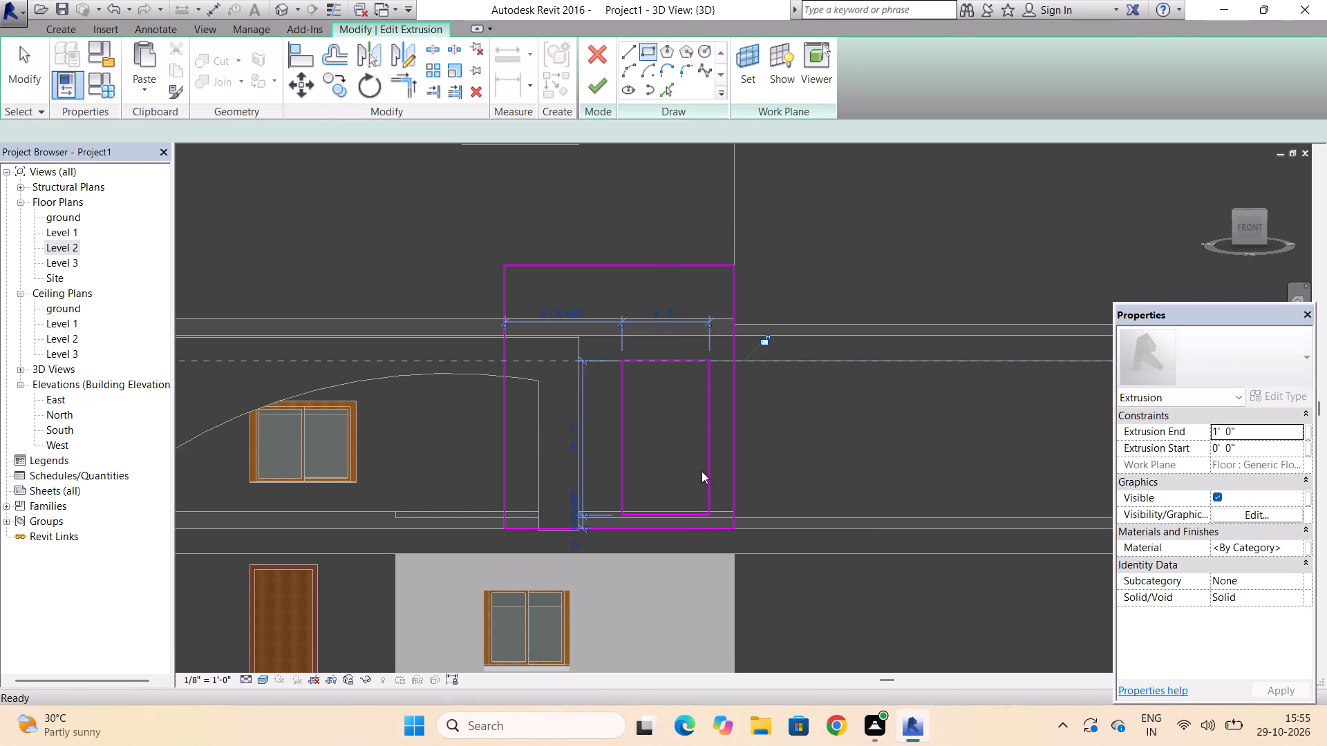
key("Escape")
key("Escape")
key("Escape")
key("Escape")
Cap the rectangular opening with a semicircular arc across its full width and delete the straight line beneath the arc.
left_click(625, 70)
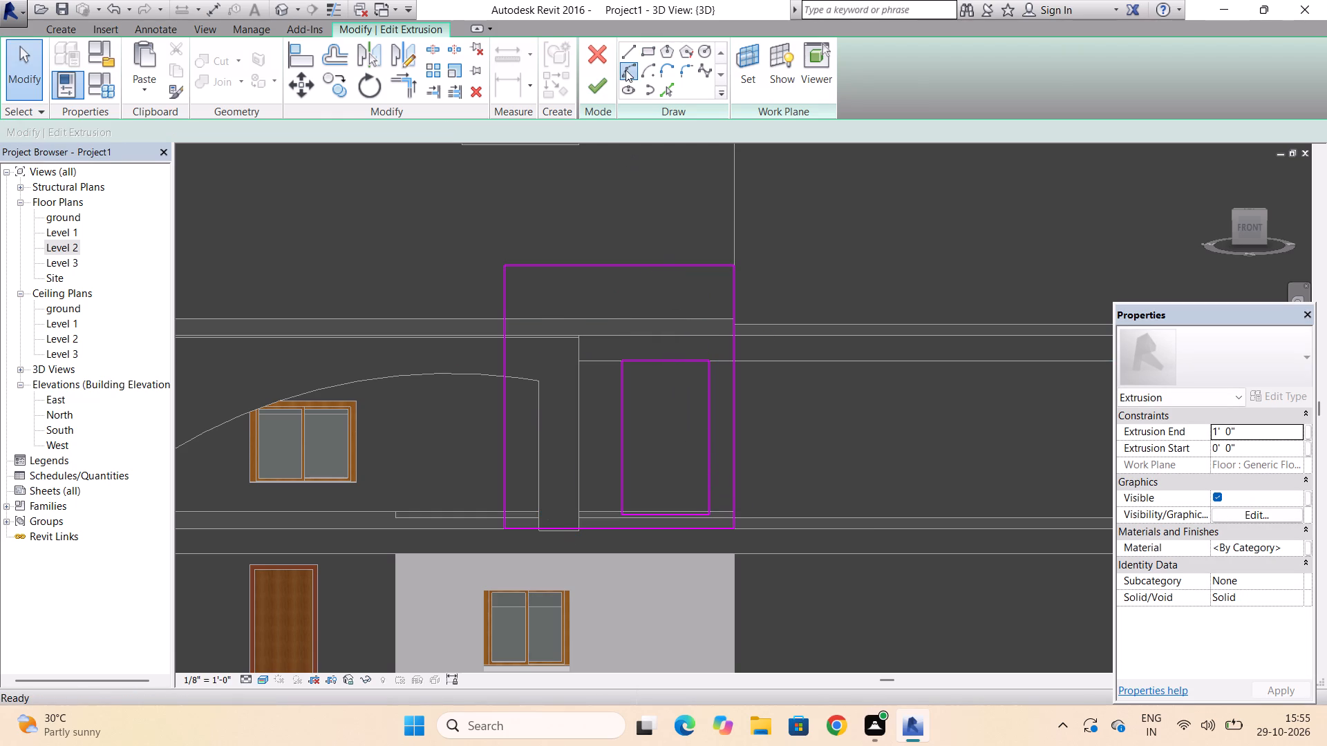
scroll(605, 356, "up", 3)
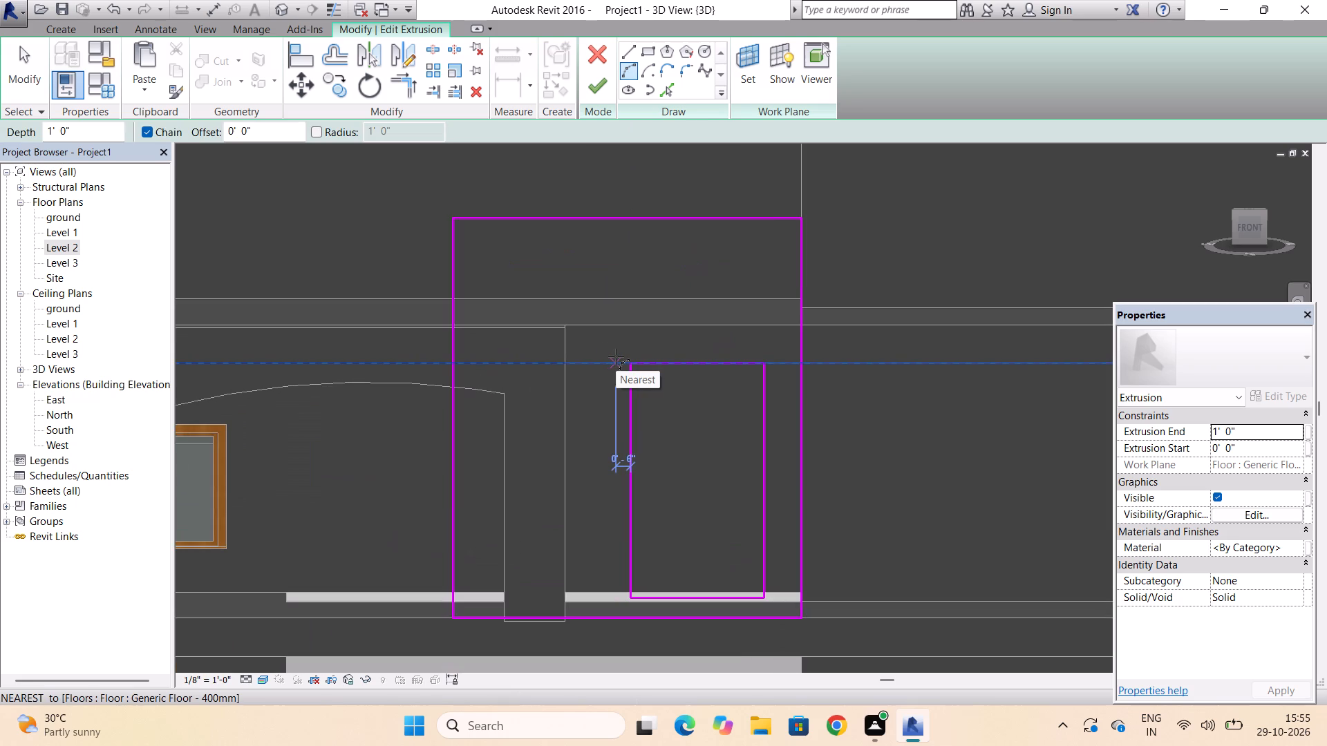
left_click(634, 361)
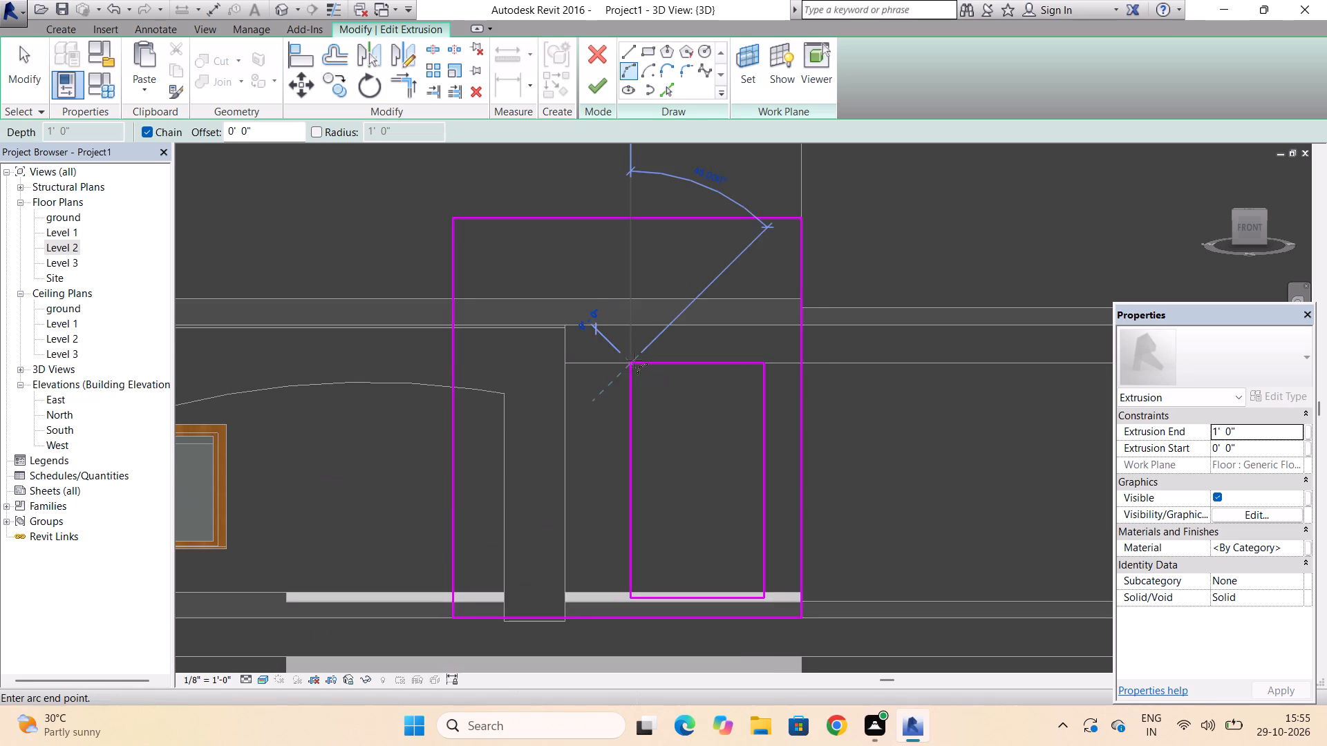
left_click(770, 371)
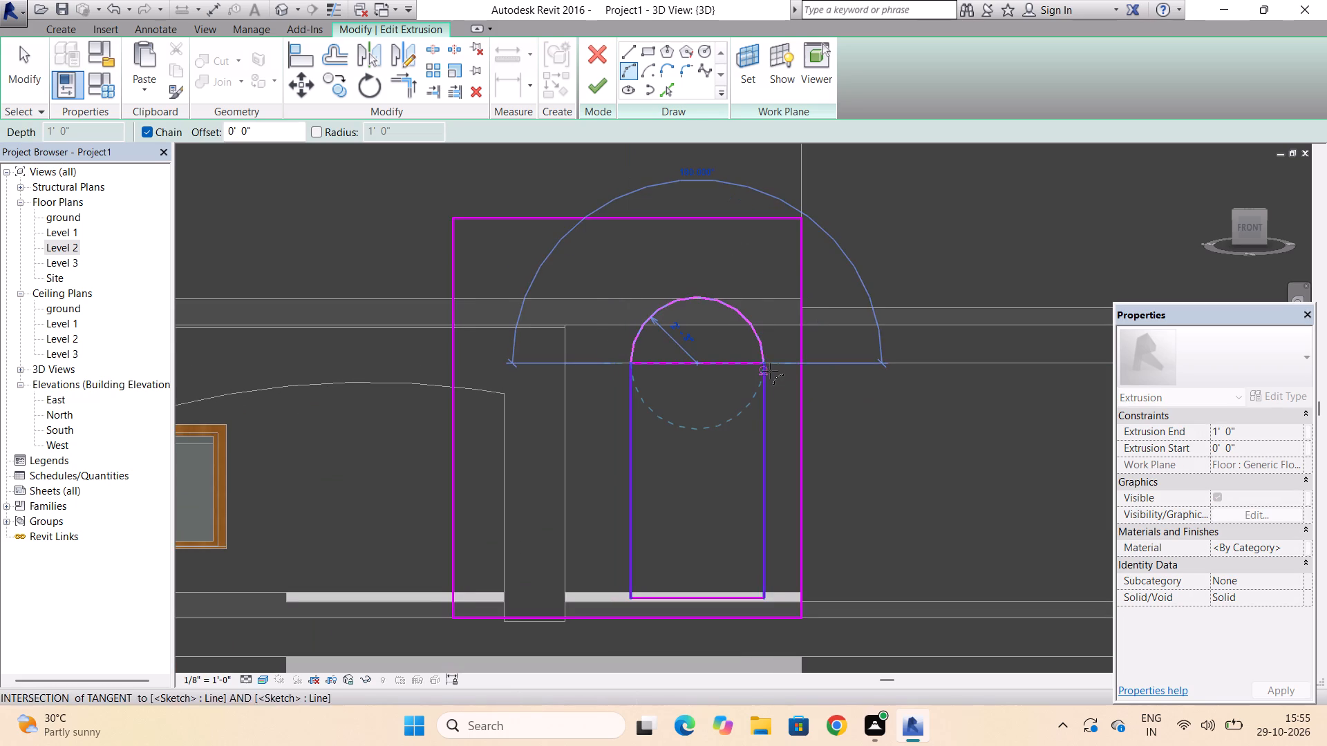
left_click(756, 347)
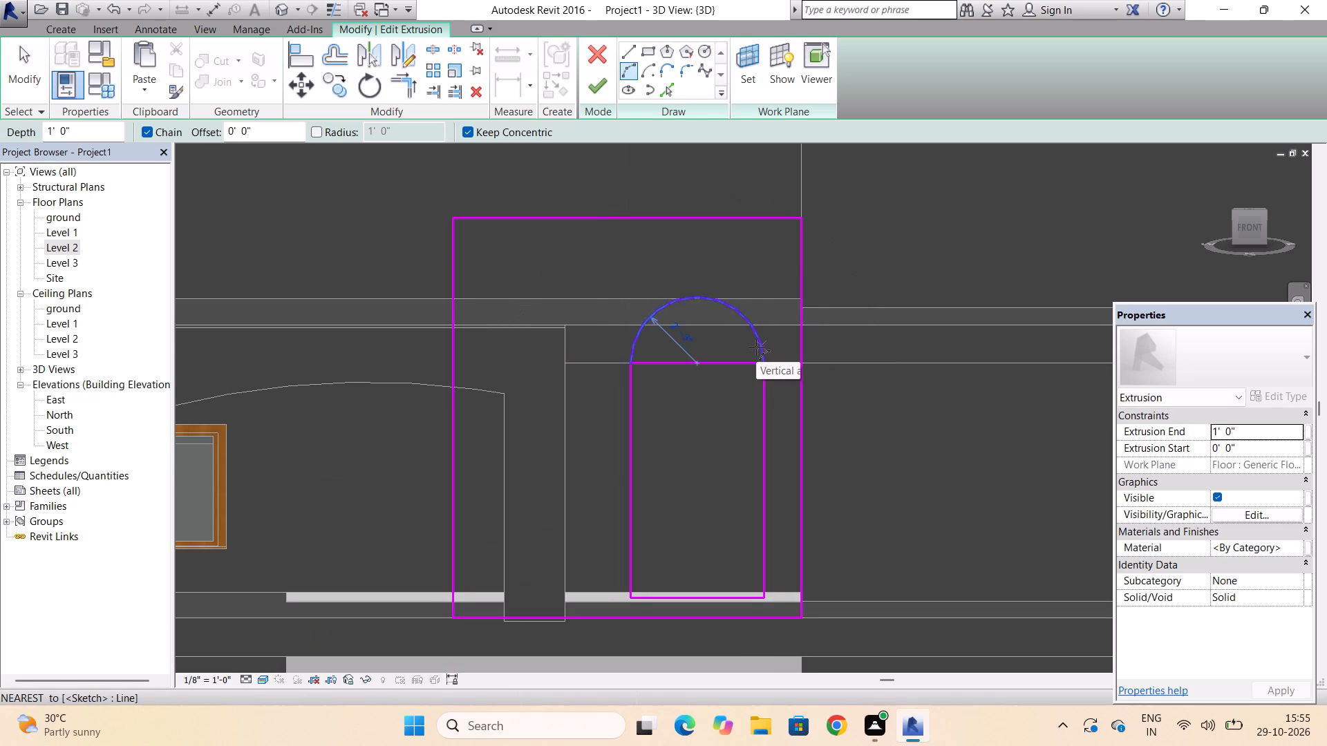
key("Escape")
key("Escape")
key("Escape")
key("Escape")
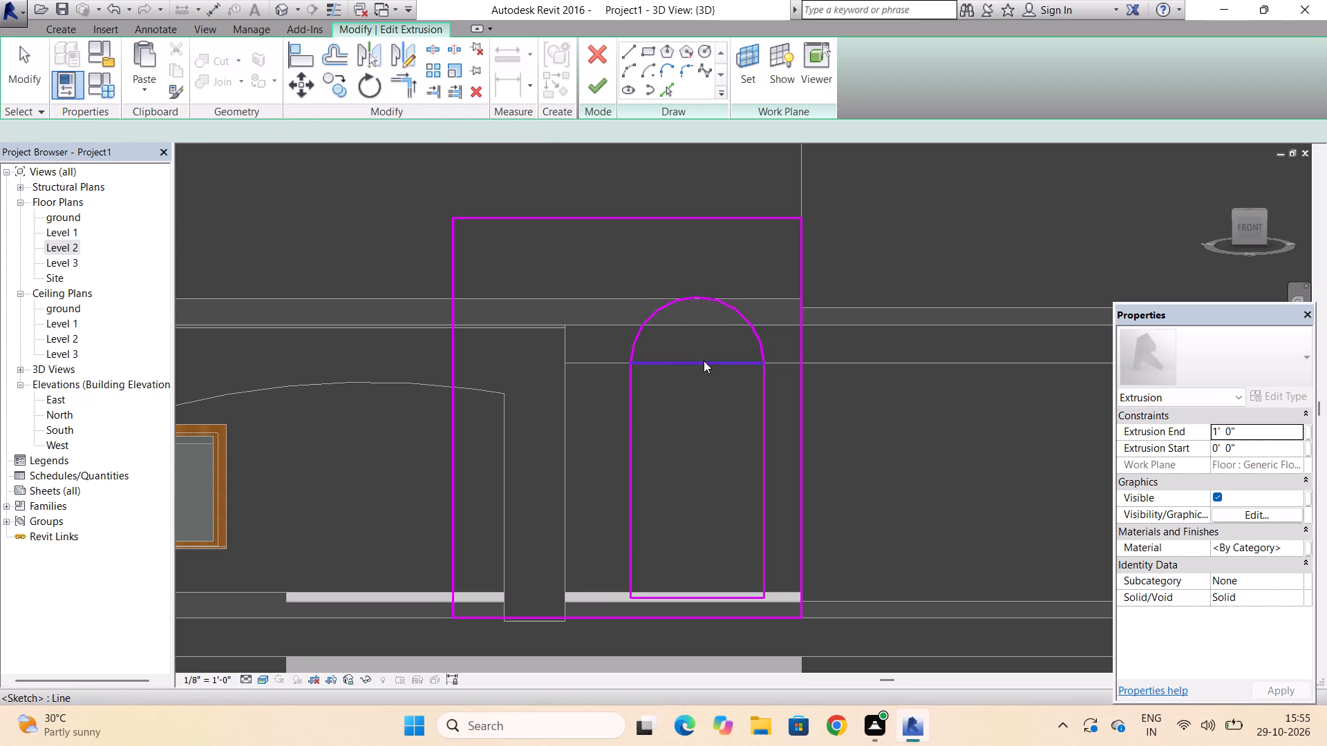
left_click(704, 361)
key("Delete")
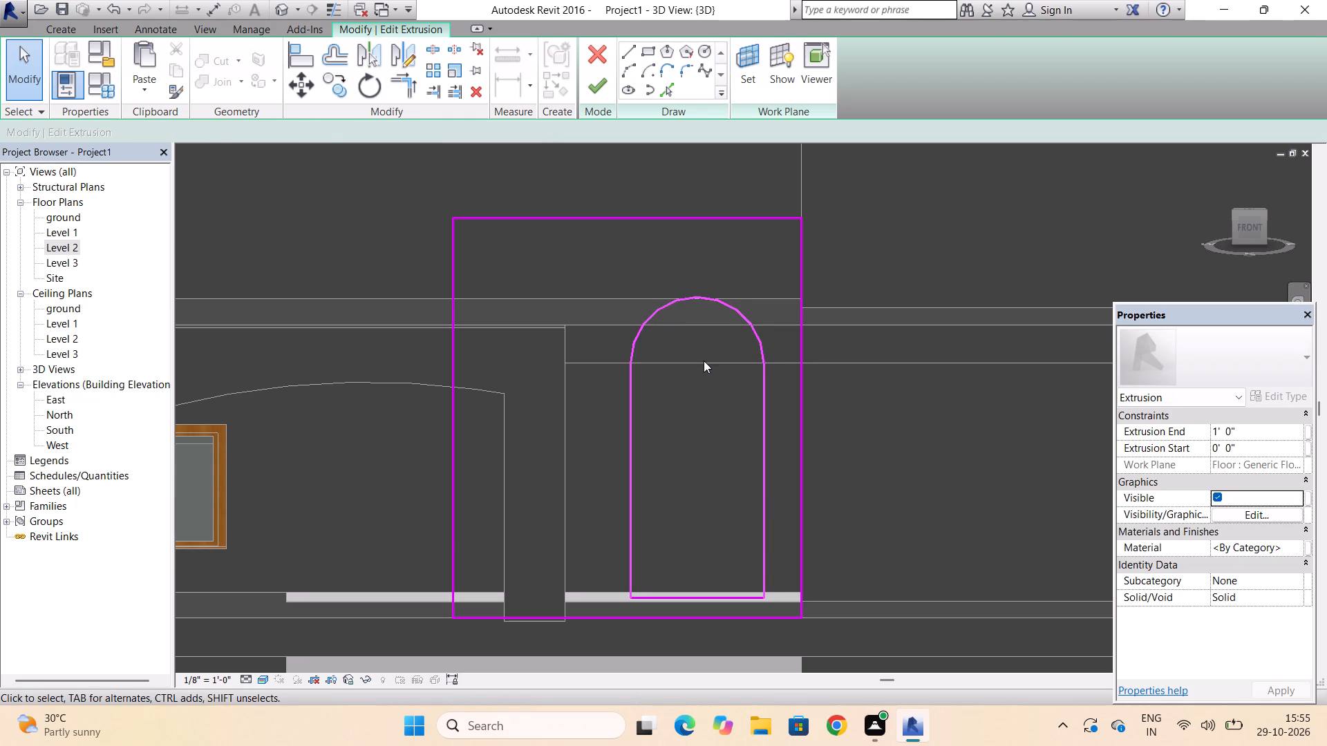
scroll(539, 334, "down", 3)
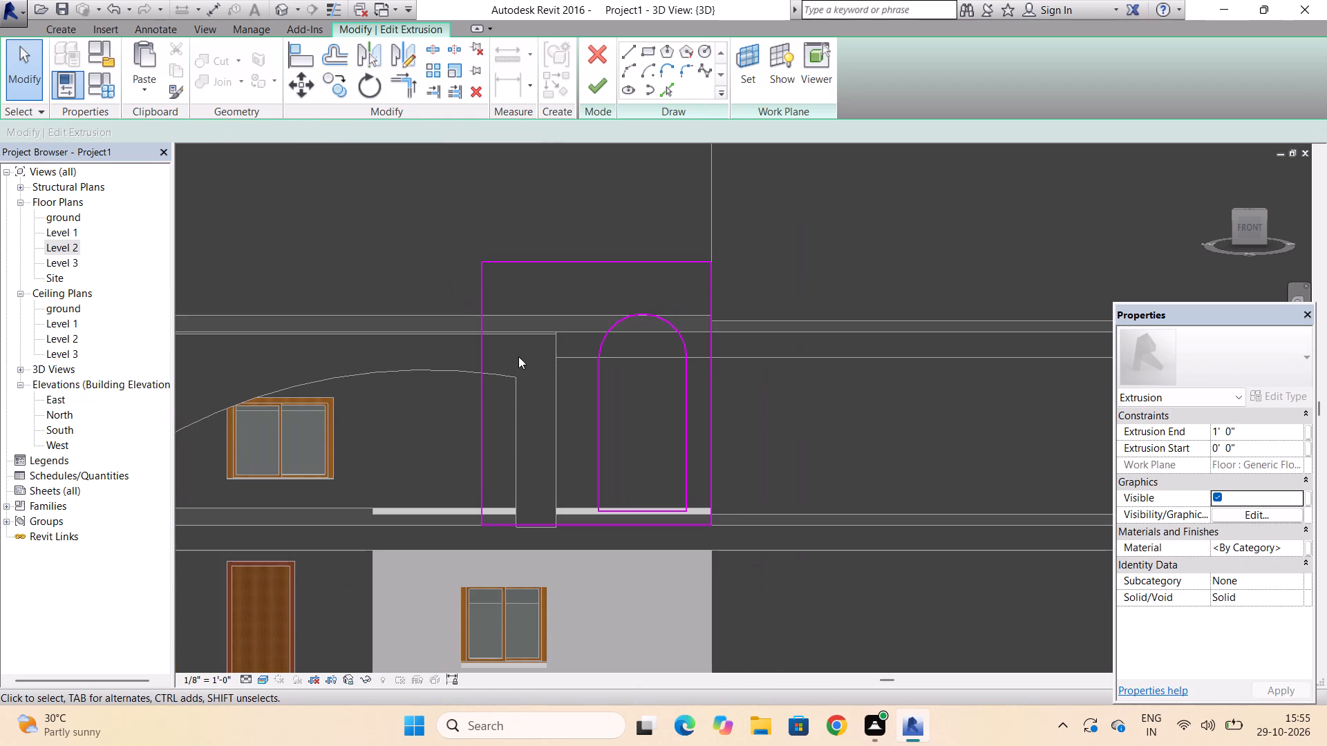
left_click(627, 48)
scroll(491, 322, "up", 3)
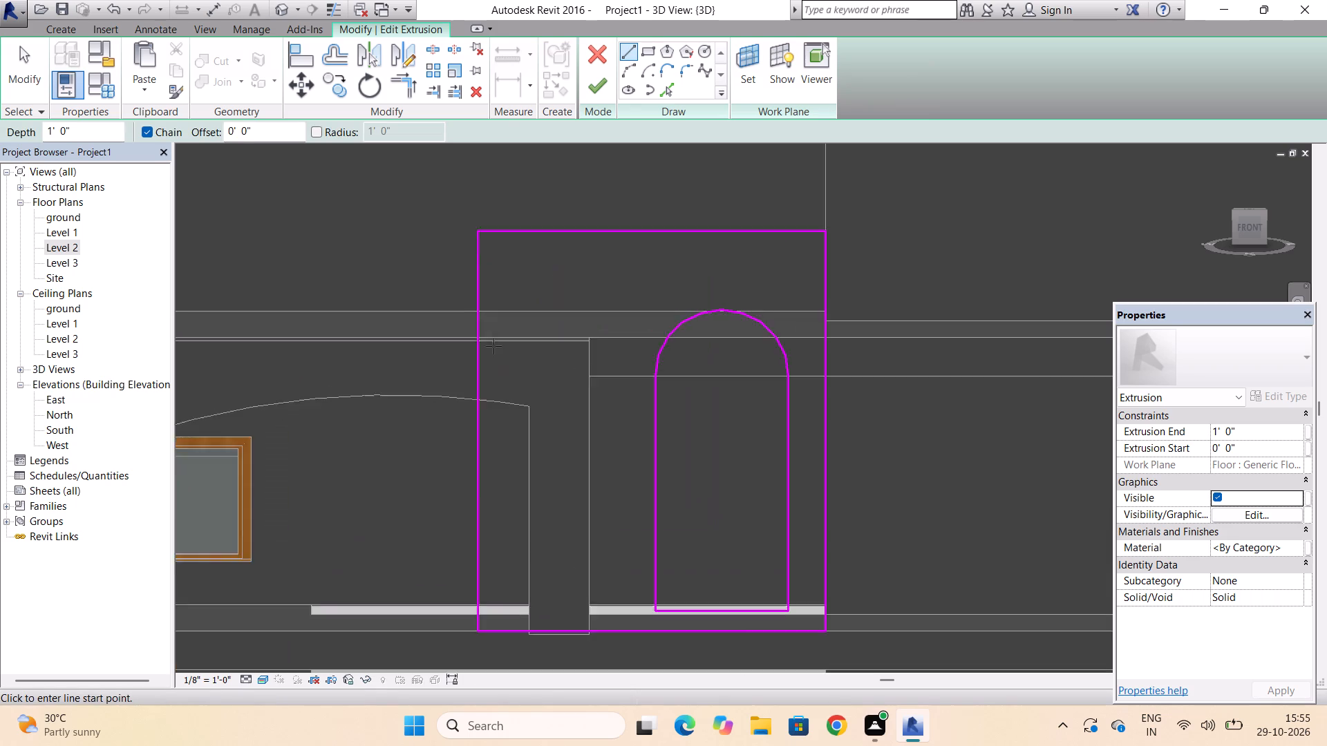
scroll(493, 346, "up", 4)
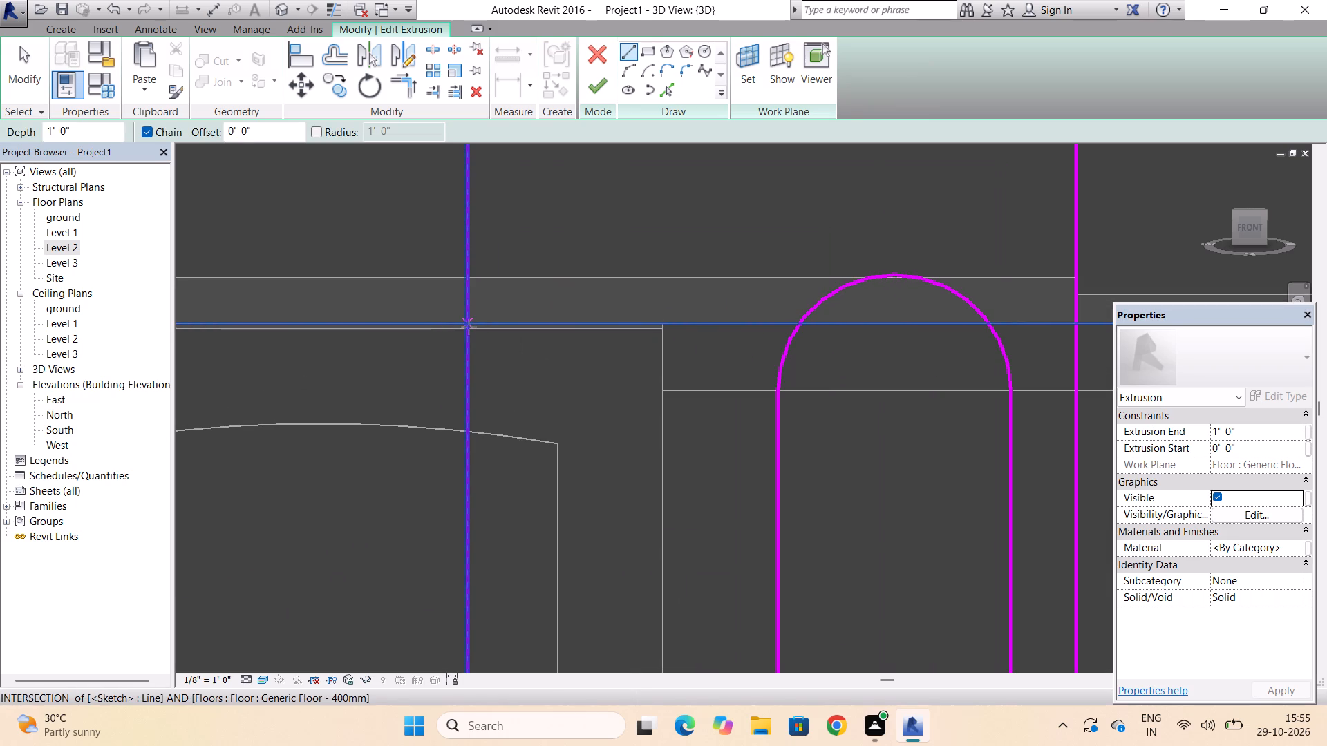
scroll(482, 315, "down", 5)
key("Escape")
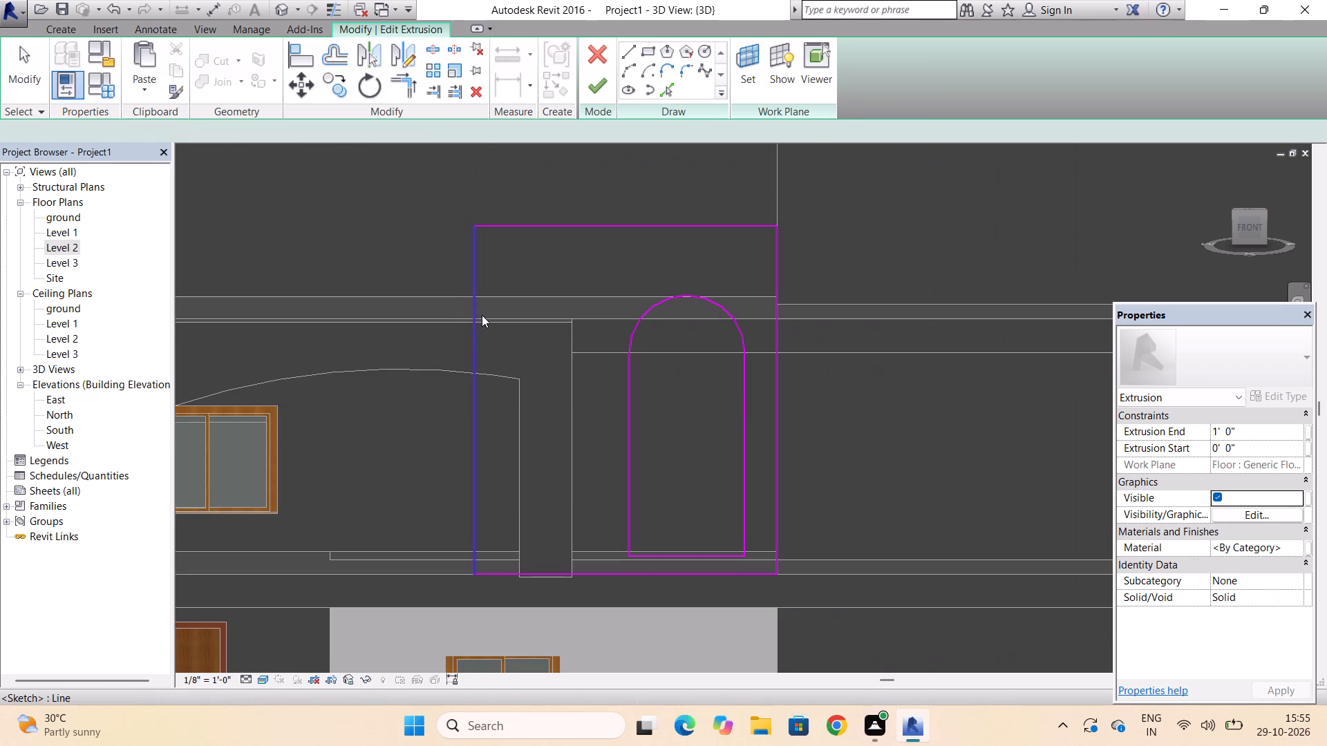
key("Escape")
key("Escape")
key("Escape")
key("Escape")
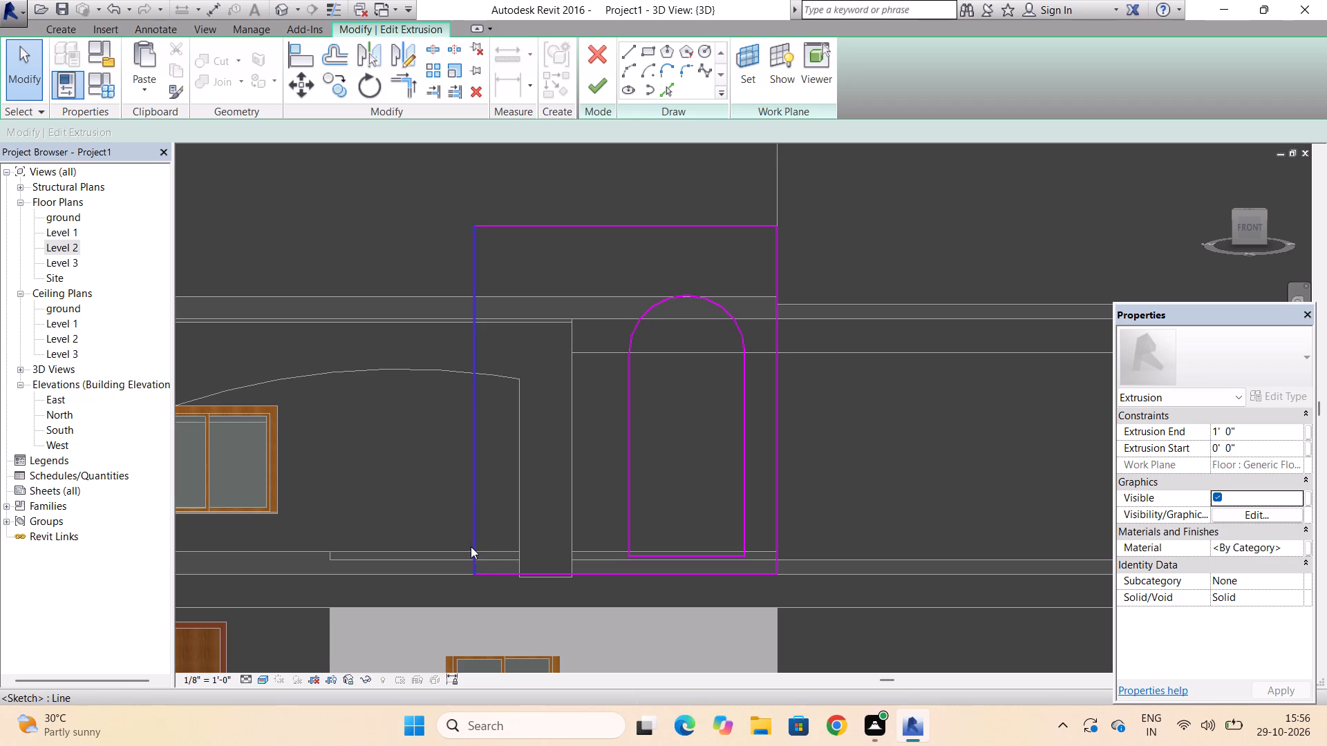
Shorten the panel outline's vertical edge on the arch side to about 3' 7 9/16", raising its lower end to the upper slab's top edge.
left_click(471, 546)
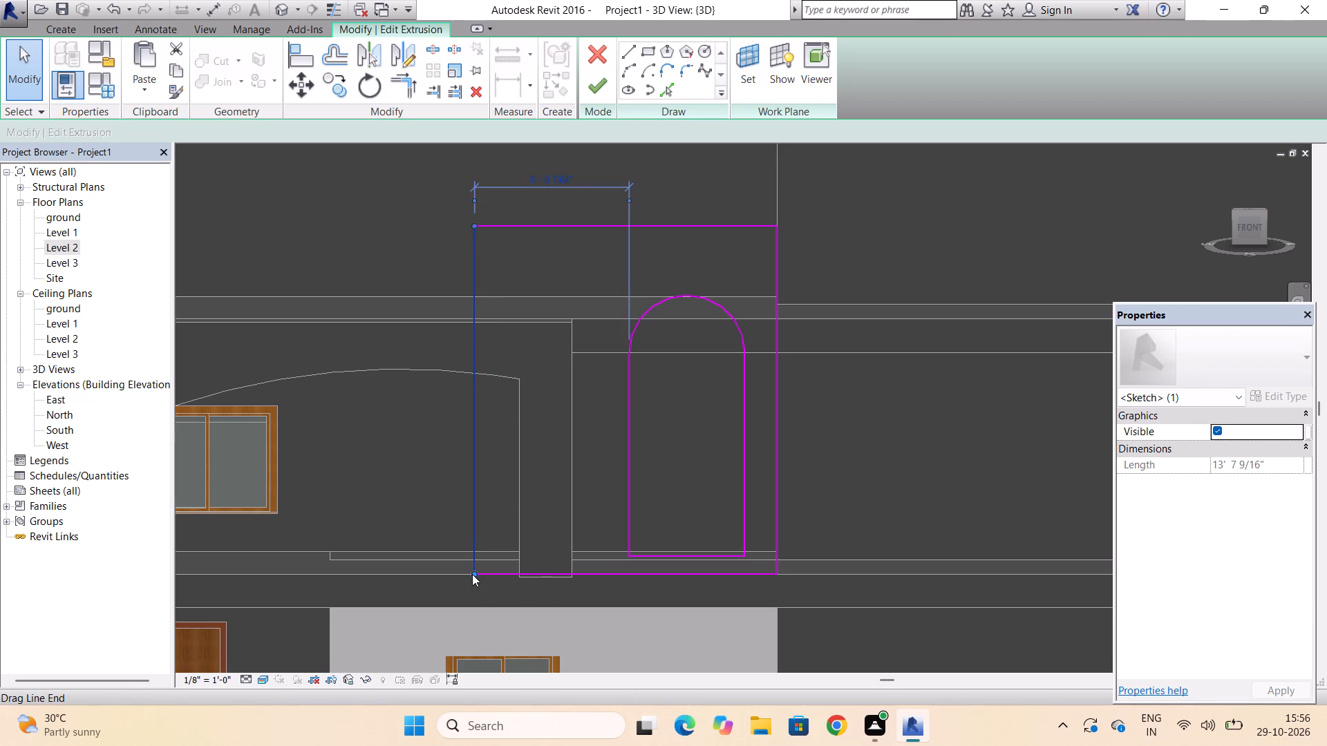
scroll(476, 573, "up", 2)
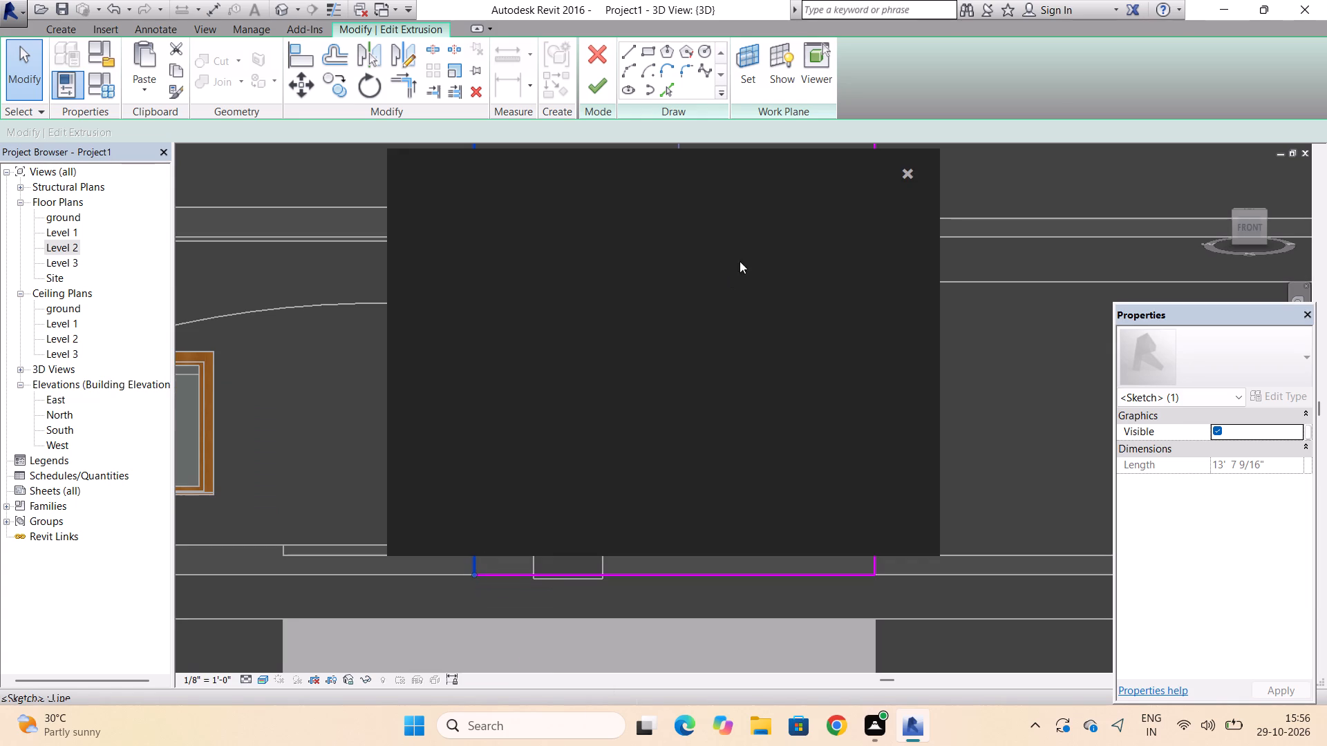
left_click(909, 171)
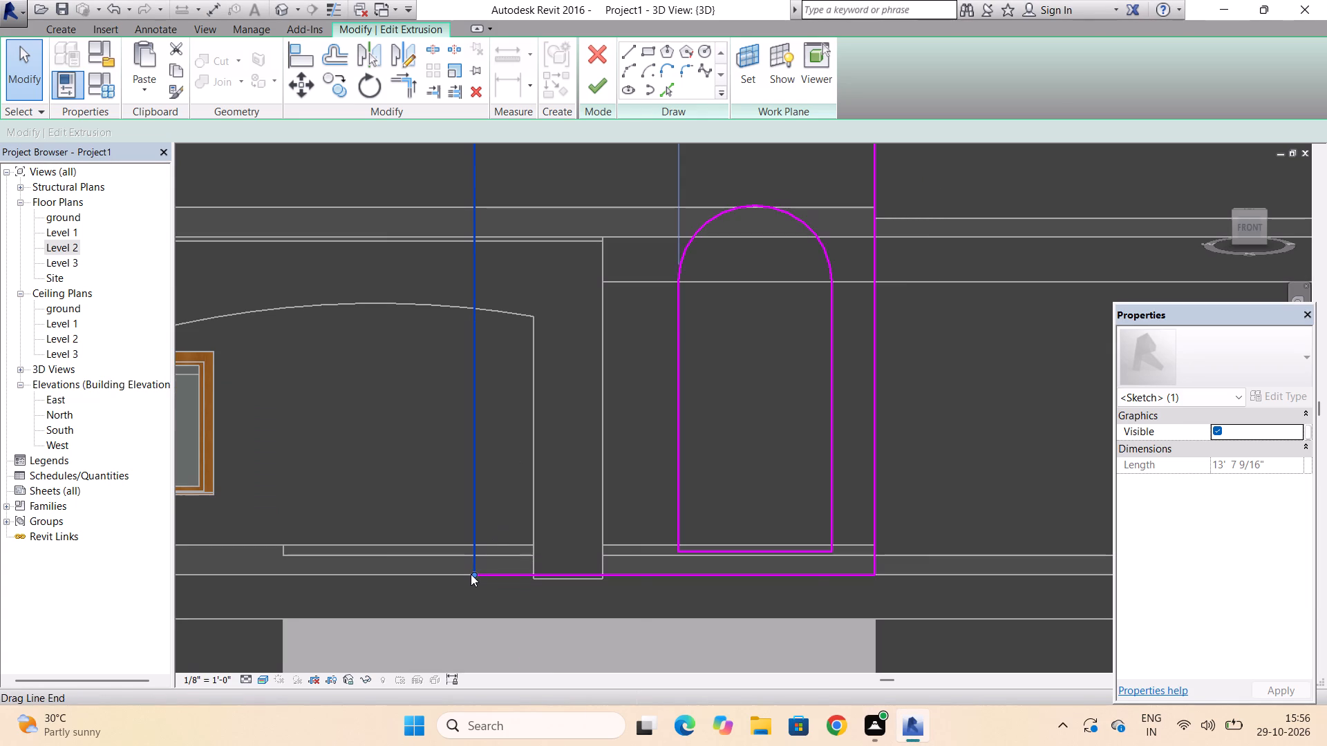
scroll(474, 573, "up", 1)
left_click_drag(474, 573, 473, 345)
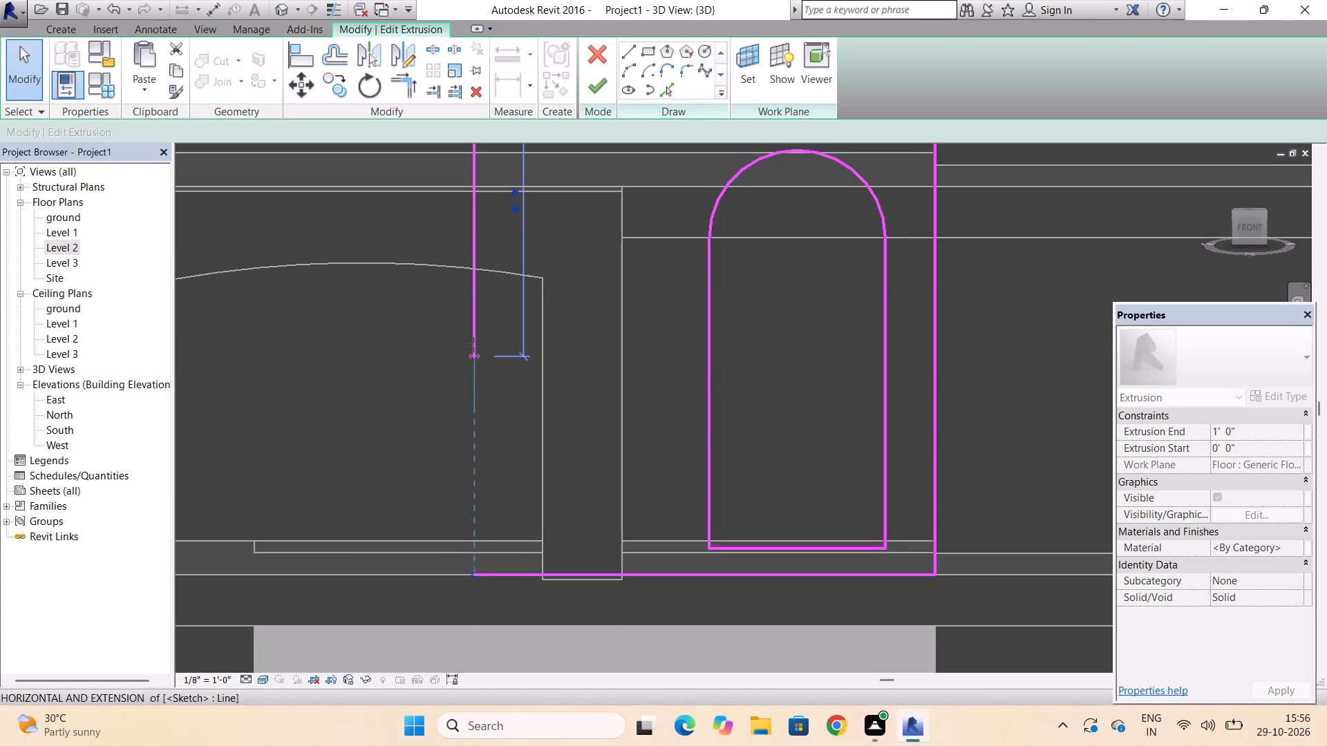
left_click_drag(473, 345, 473, 312)
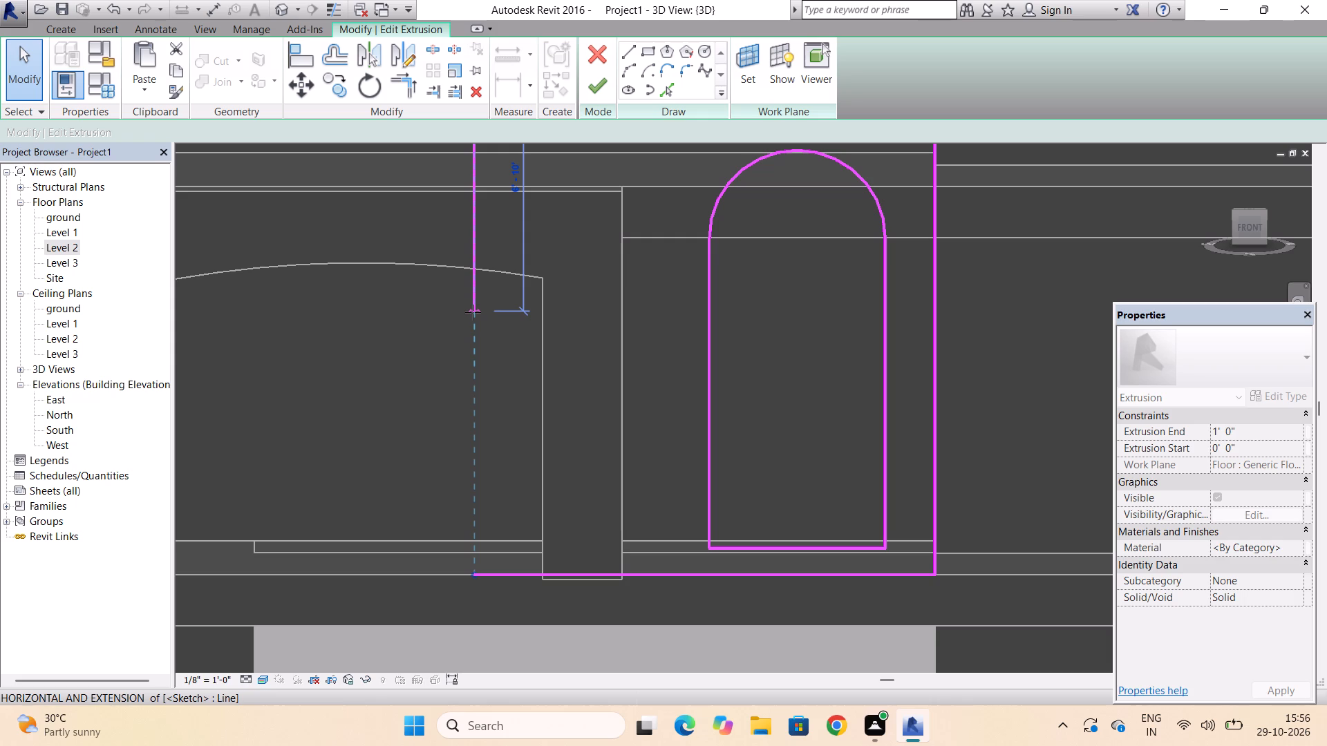
left_click_drag(473, 312, 464, 217)
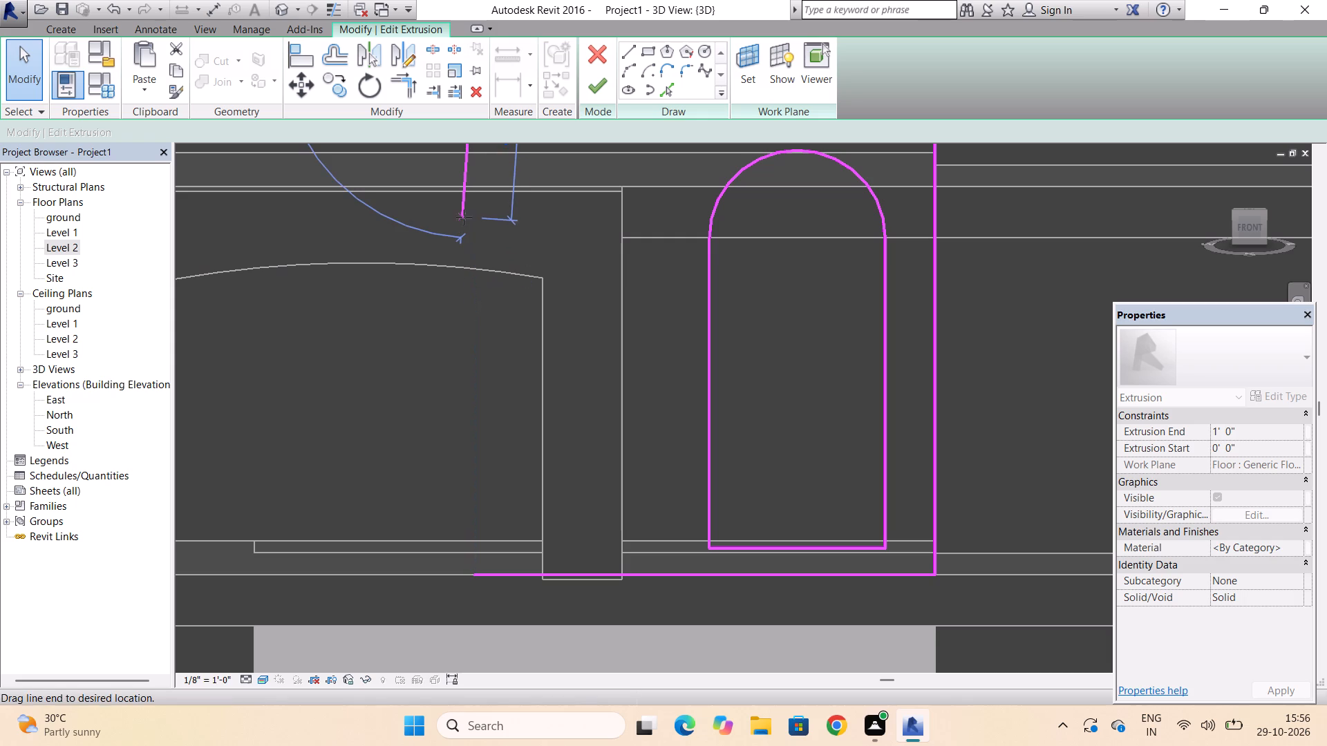
left_click_drag(464, 217, 464, 194)
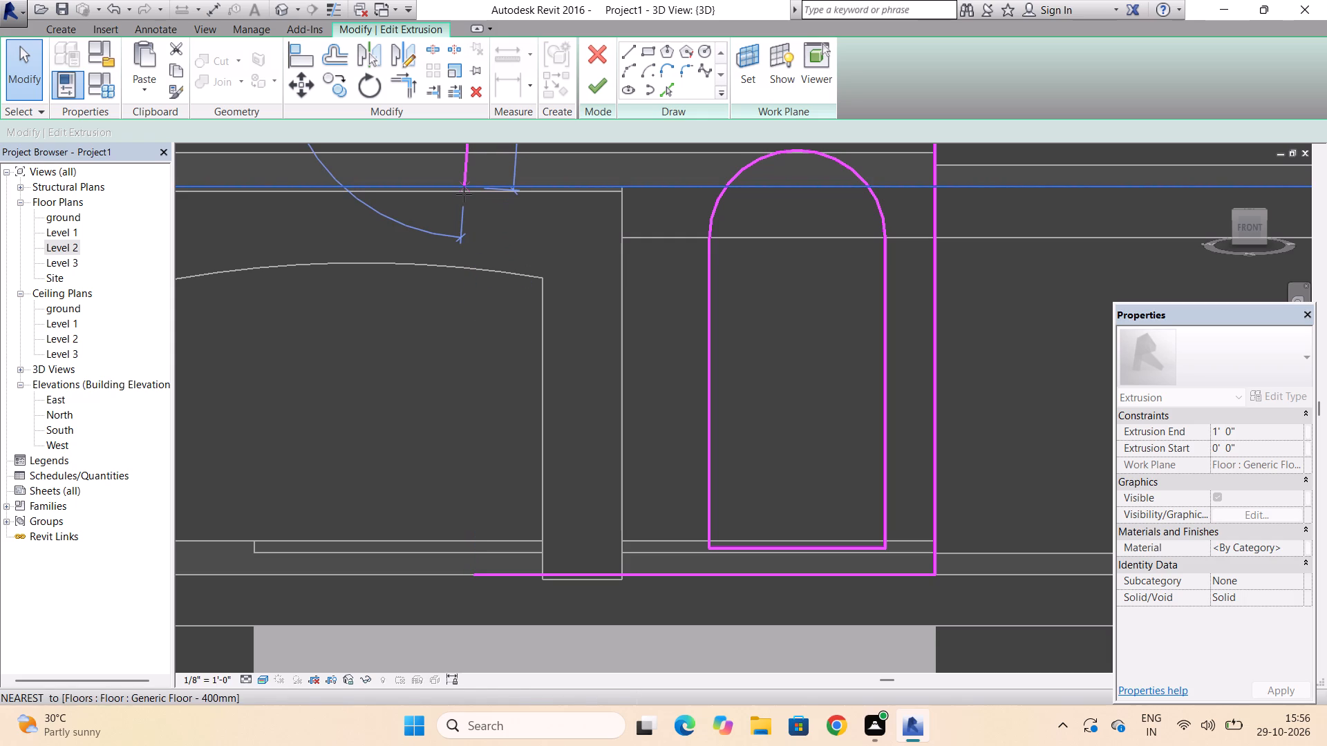
left_click_drag(464, 194, 472, 194)
Move the opening's semicircular arc straight down until its crown meets the upper slab's underside, keeping the opening's sides attached.
scroll(553, 277, "down", 4)
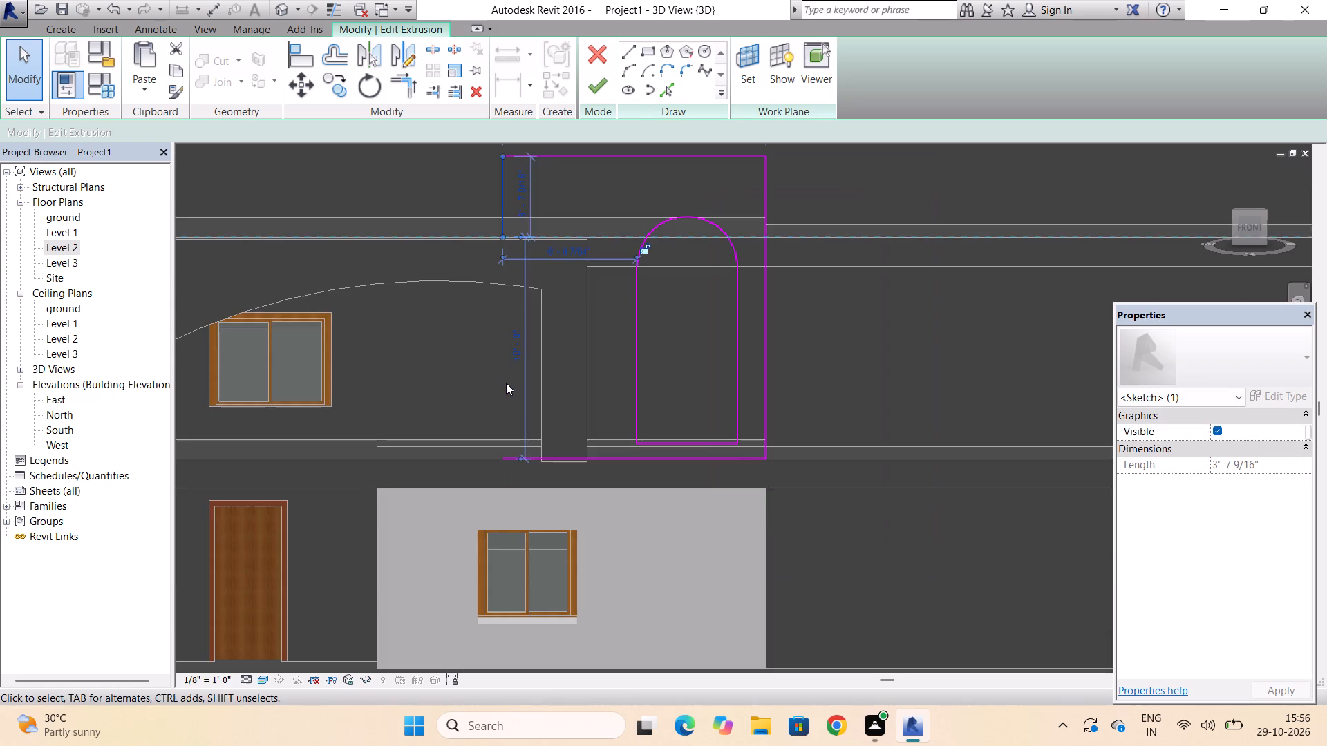
scroll(506, 383, "down", 2)
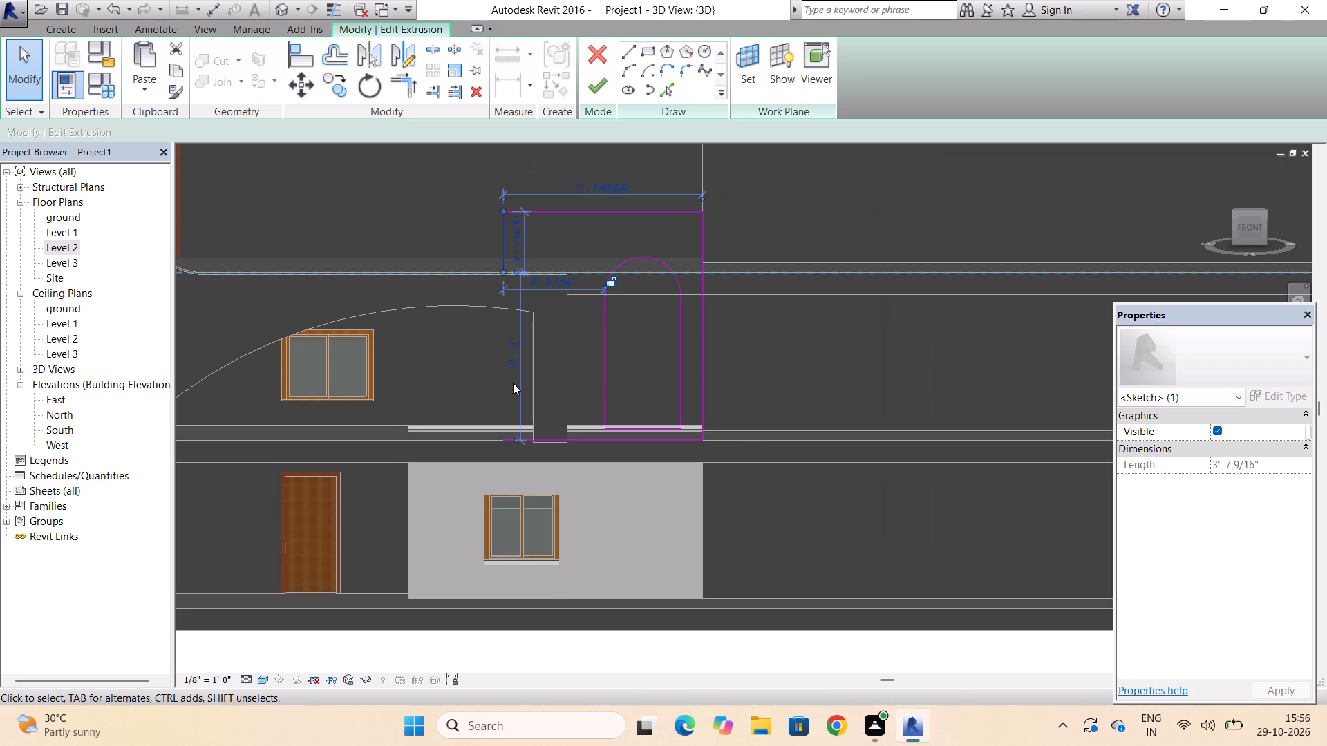
scroll(663, 279, "up", 5)
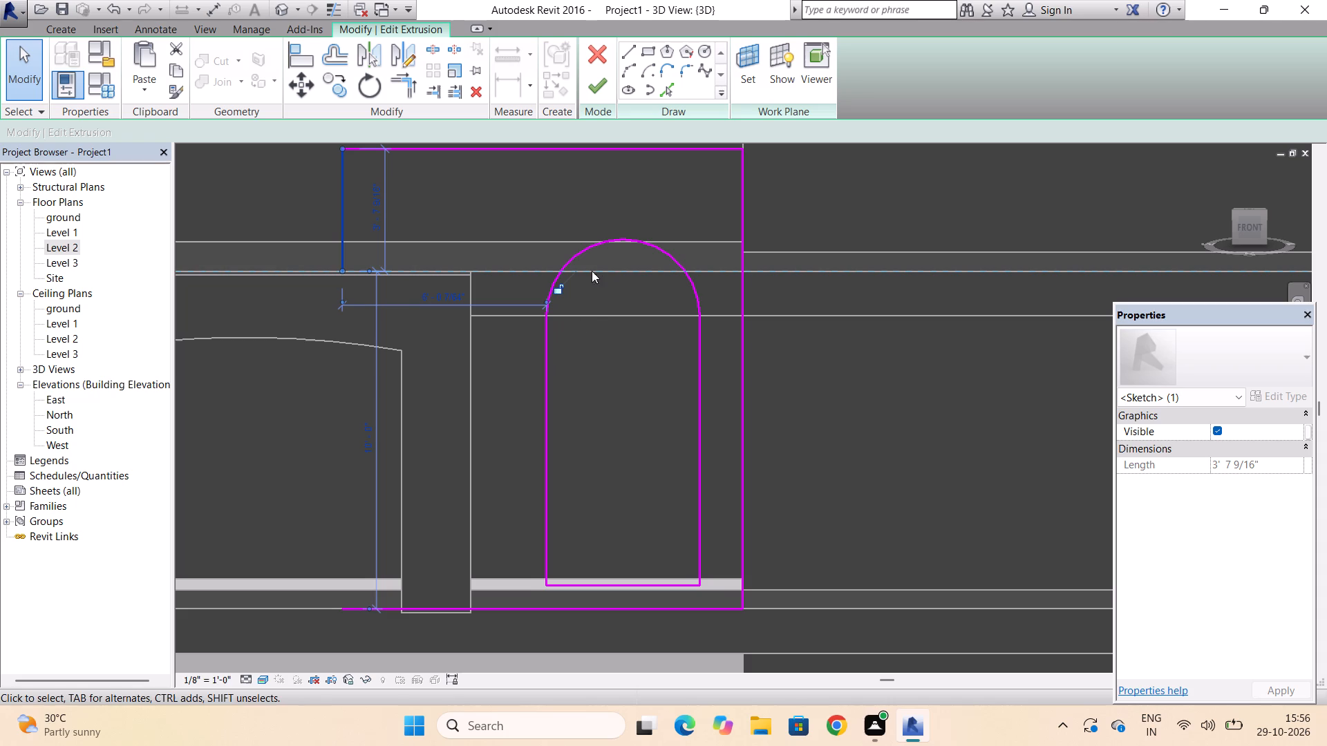
left_click(564, 260)
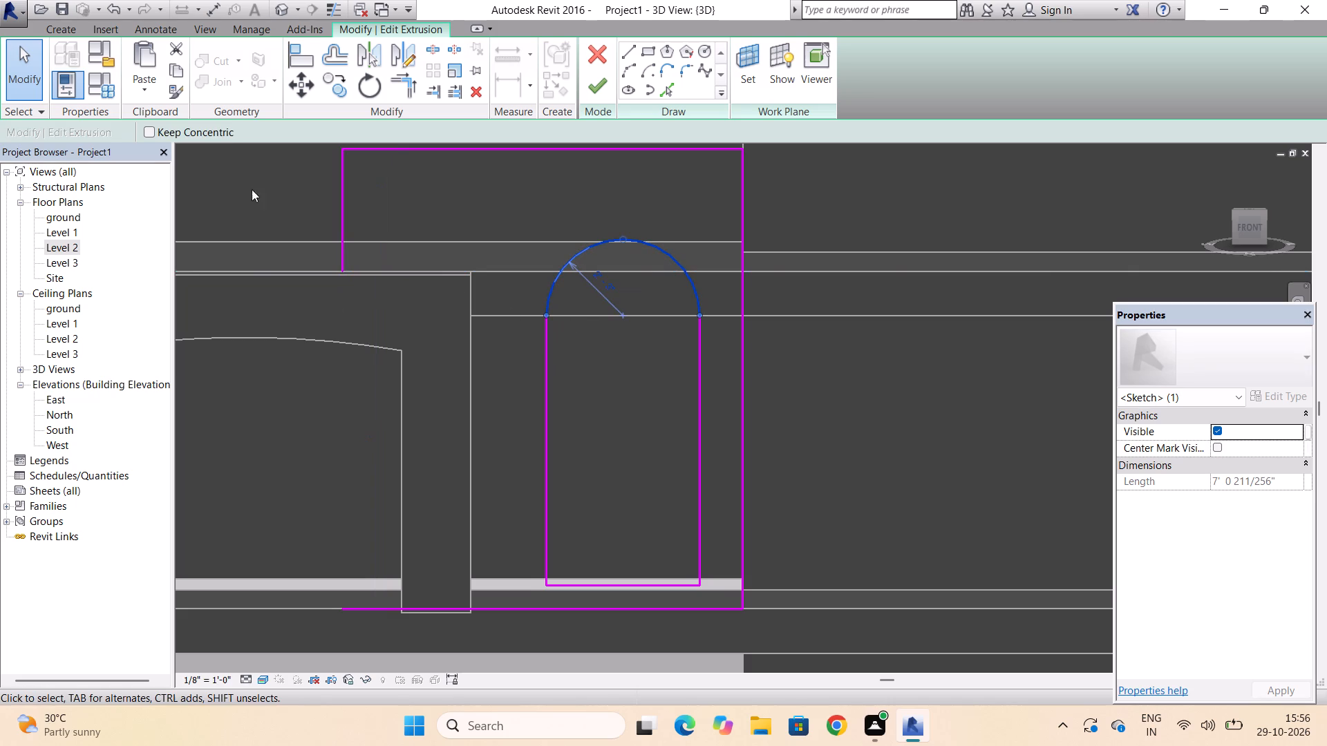
left_click(305, 84)
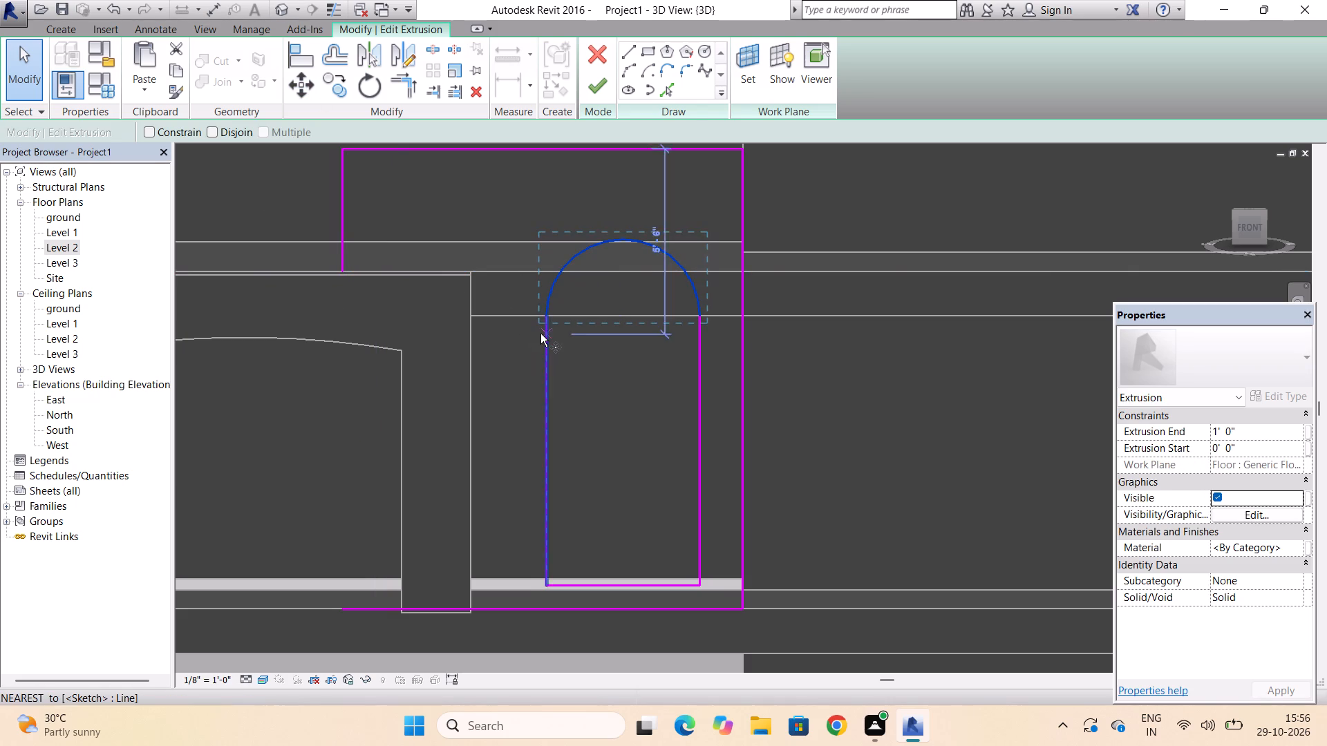
scroll(540, 334, "up", 3)
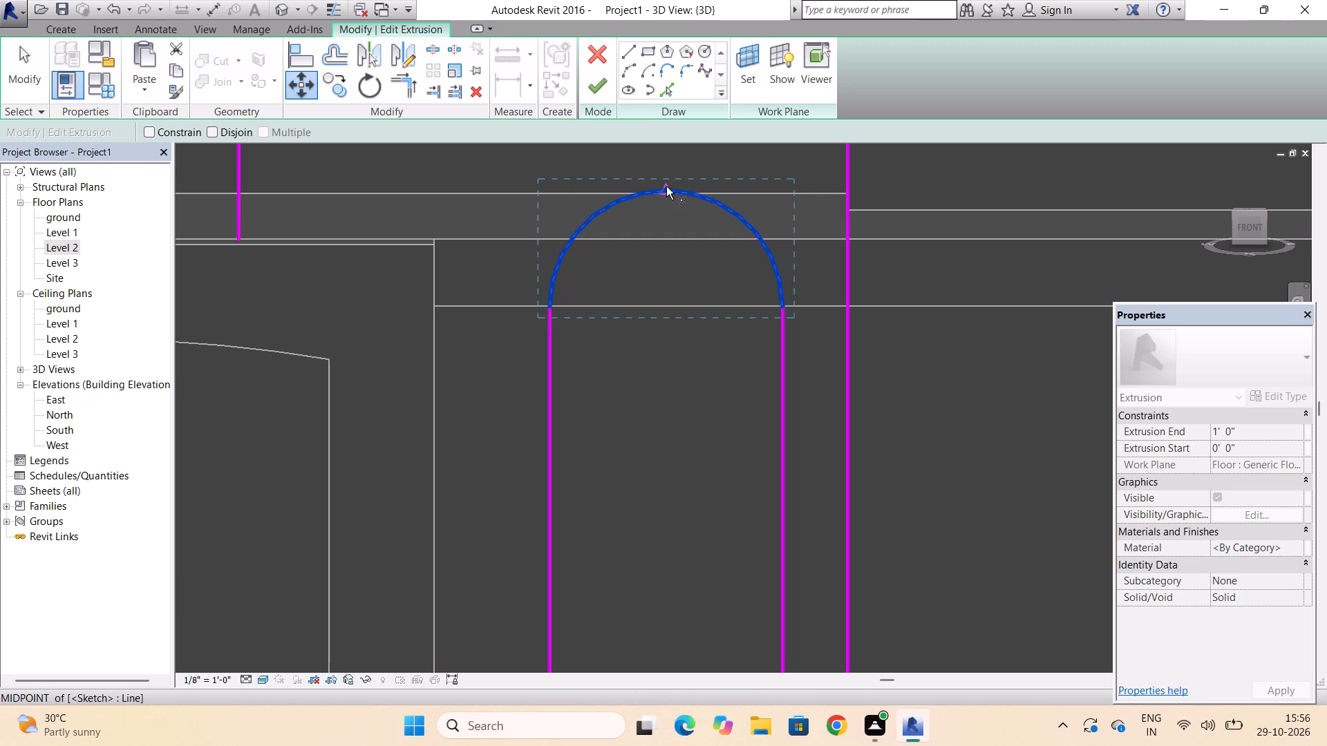
left_click_drag(666, 186, 660, 239)
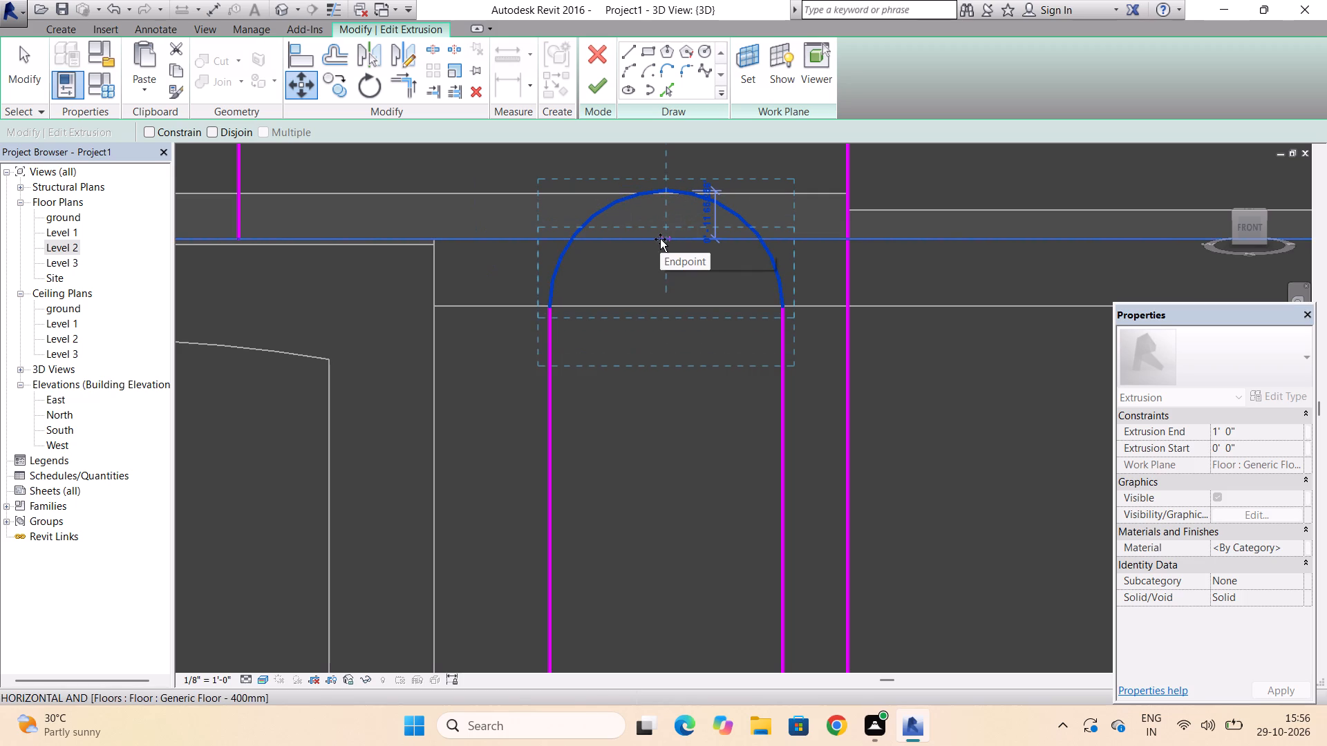
left_click_drag(660, 239, 653, 301)
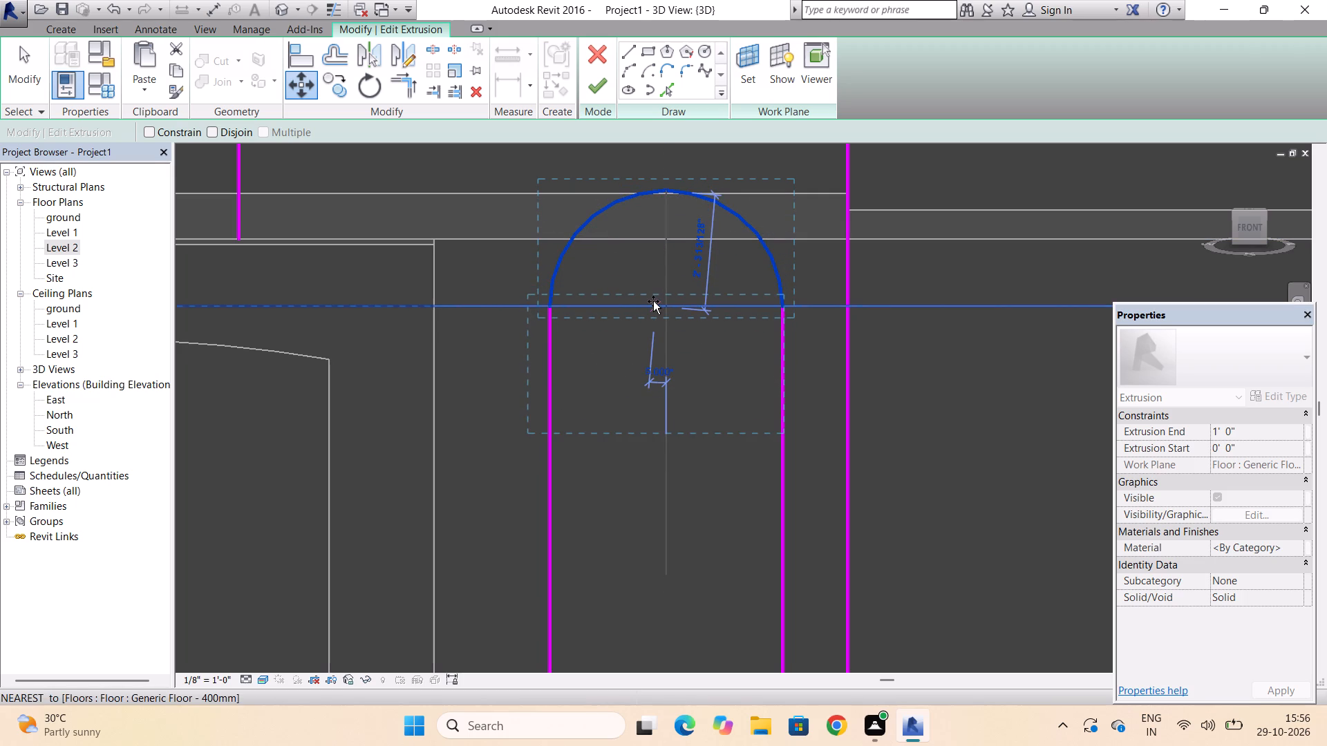
left_click_drag(653, 301, 653, 305)
left_click(653, 305)
scroll(653, 305, "down", 3)
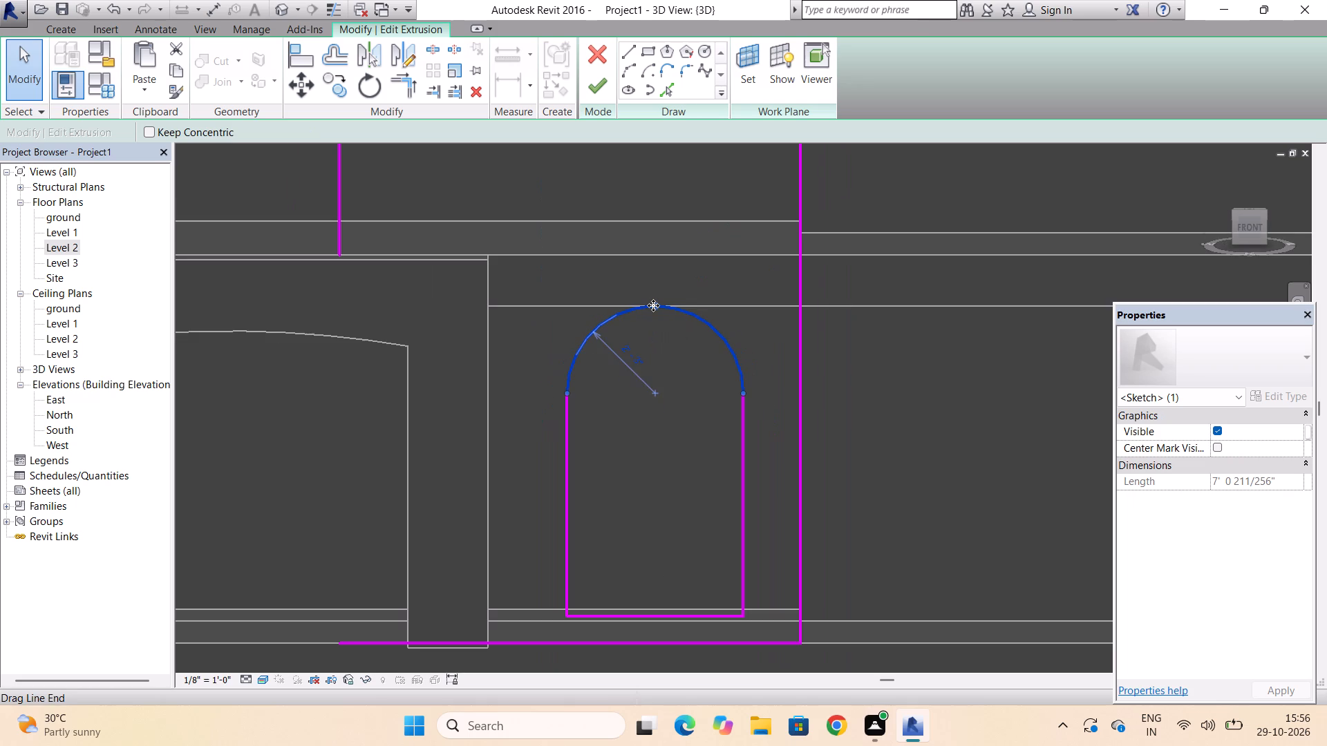
key("Escape")
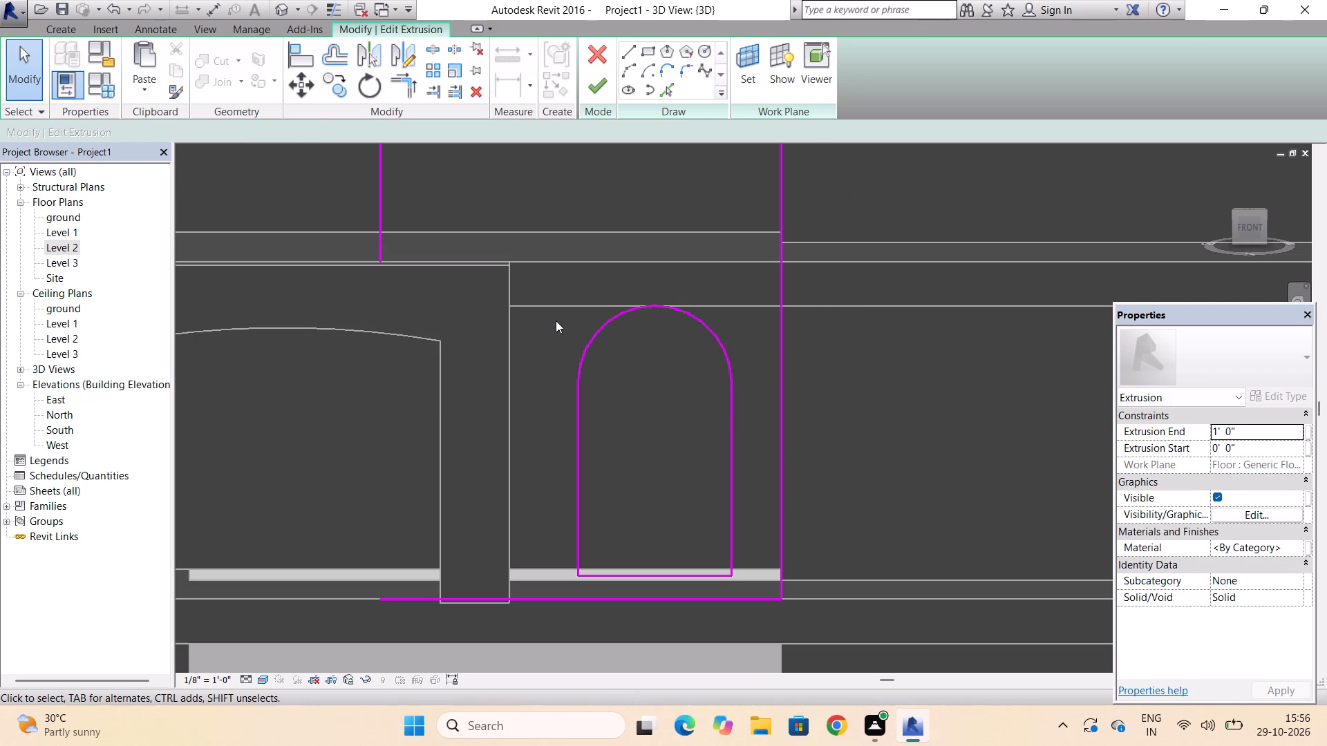
Draw chained lines from the shortened edge's end along the slab line to the arch leg's outer edge and down that edge to the base.
left_click(635, 48)
scroll(379, 263, "up", 3)
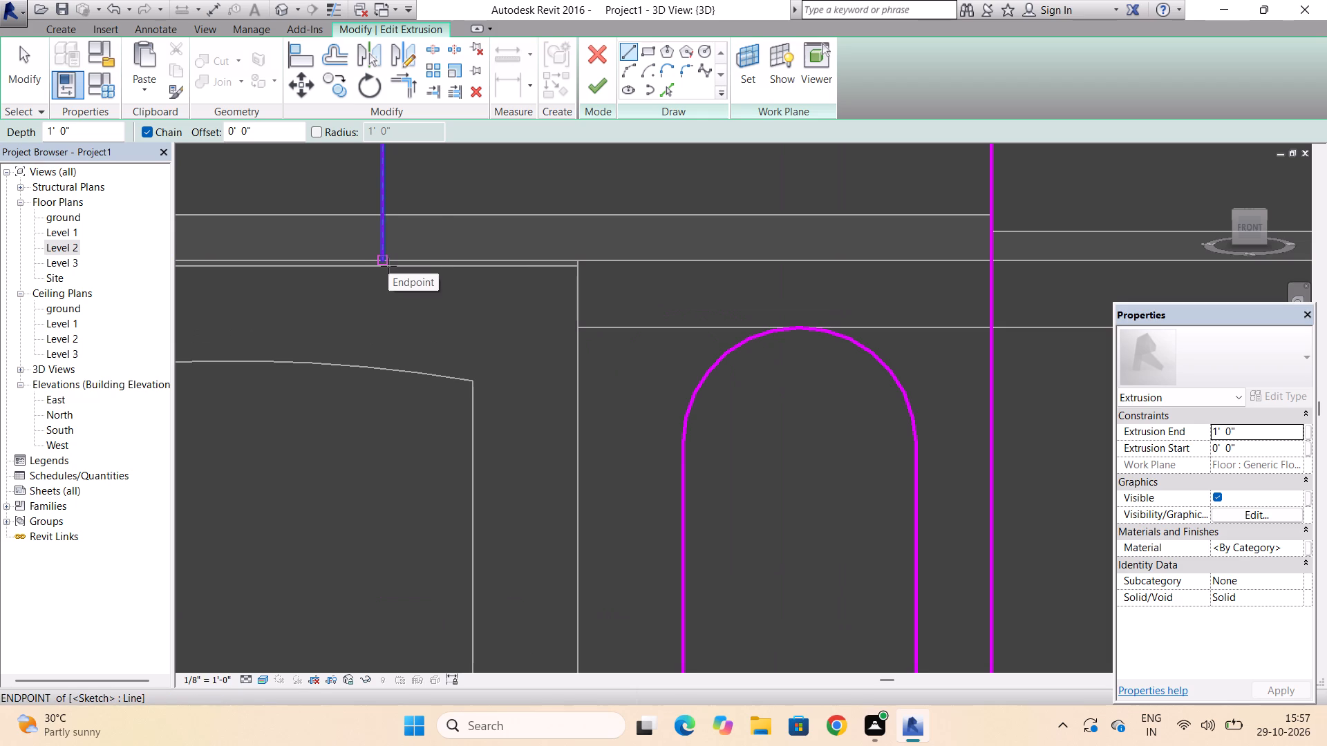
left_click(388, 266)
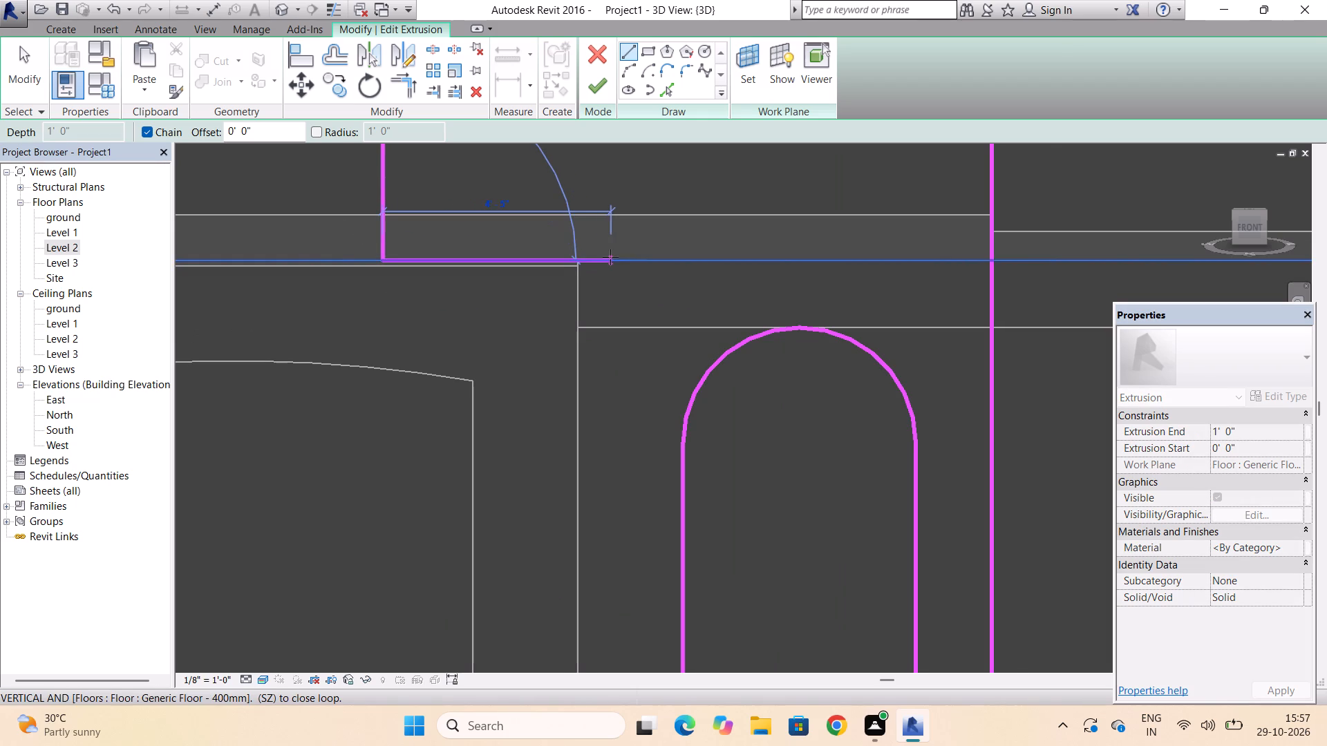
scroll(610, 257, "up", 2)
left_click(563, 262)
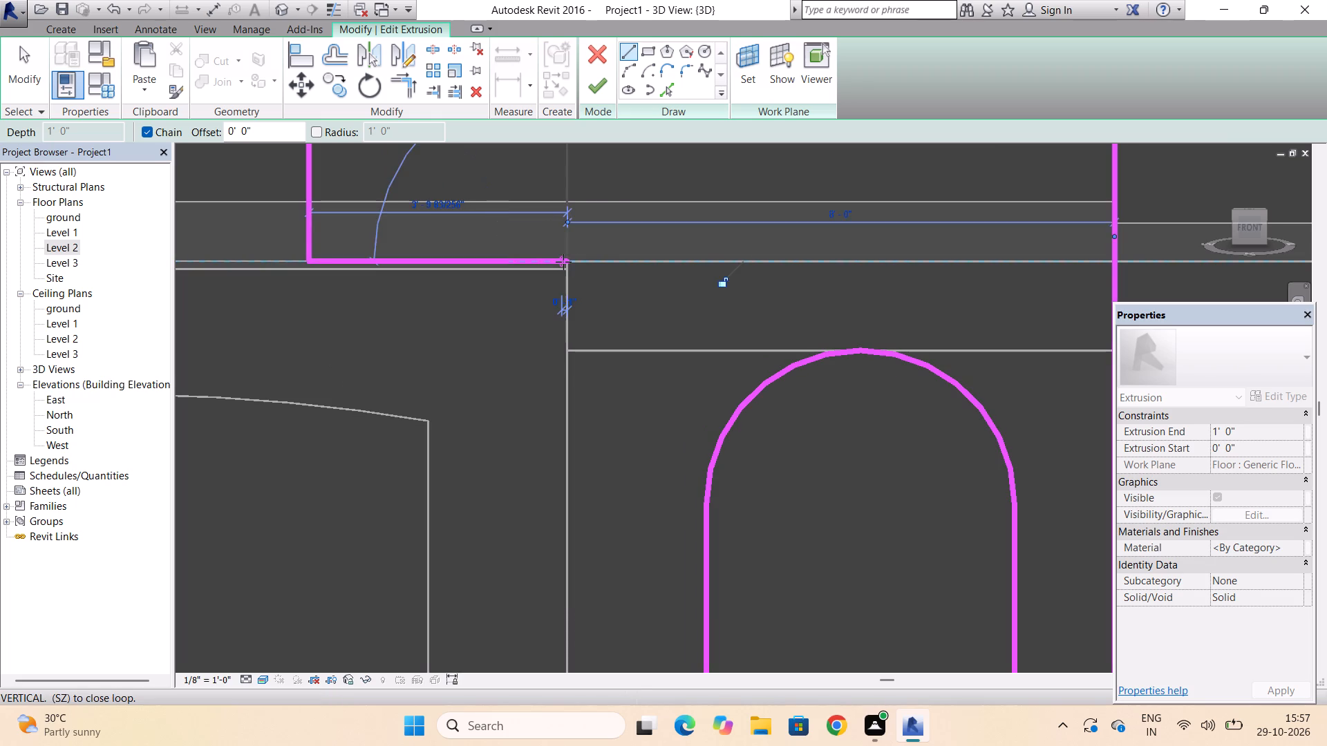
scroll(563, 262, "down", 6)
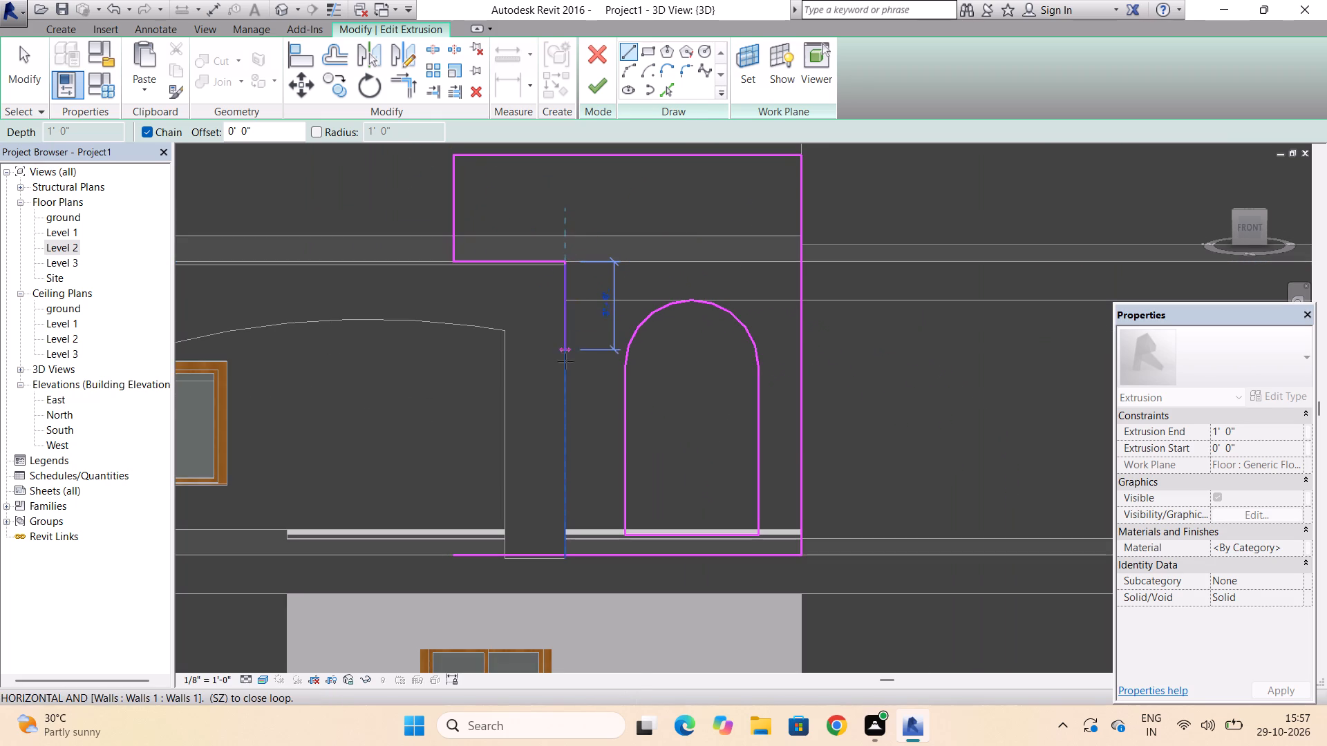
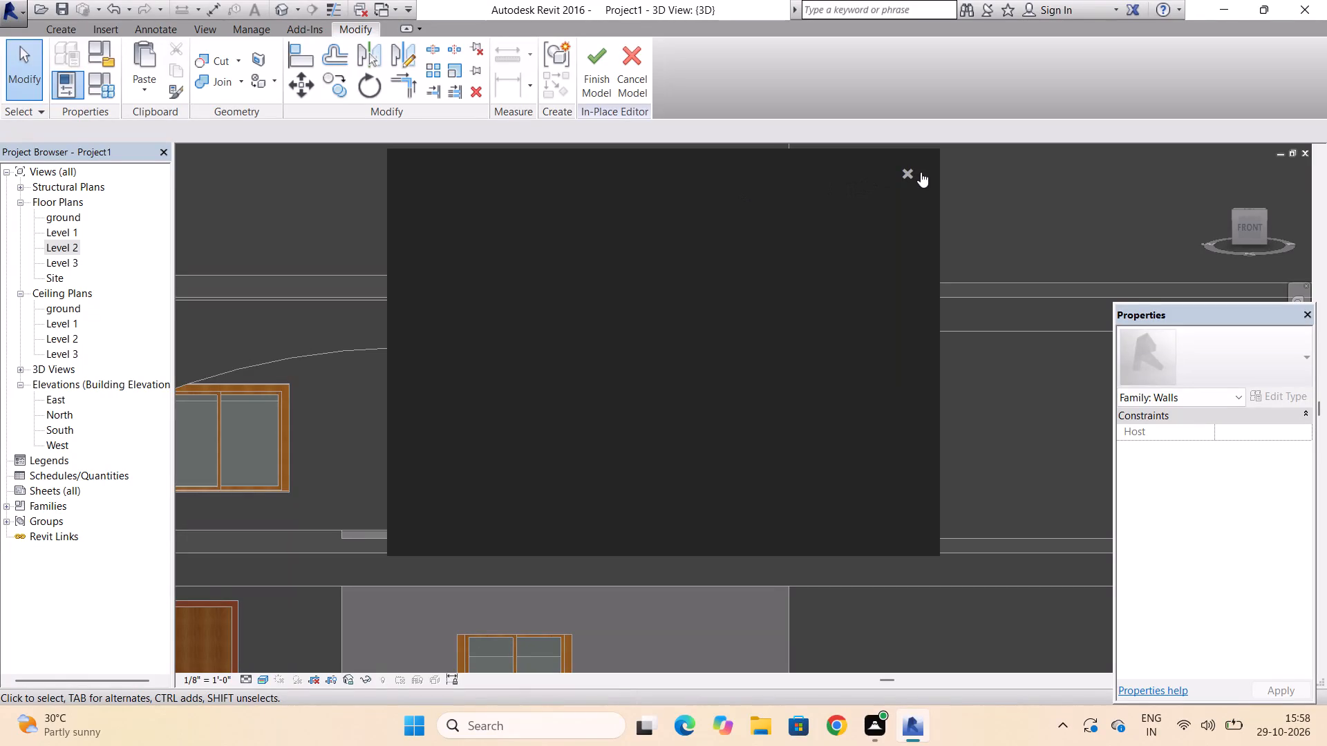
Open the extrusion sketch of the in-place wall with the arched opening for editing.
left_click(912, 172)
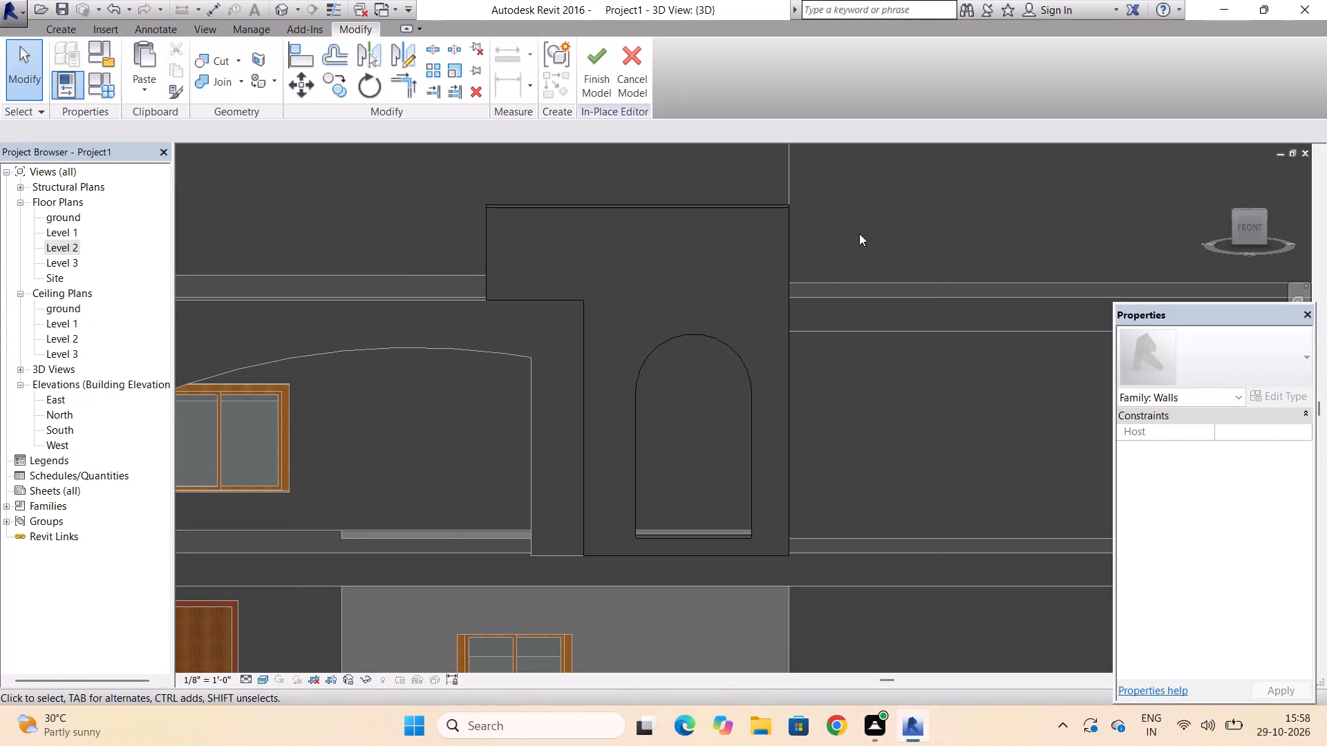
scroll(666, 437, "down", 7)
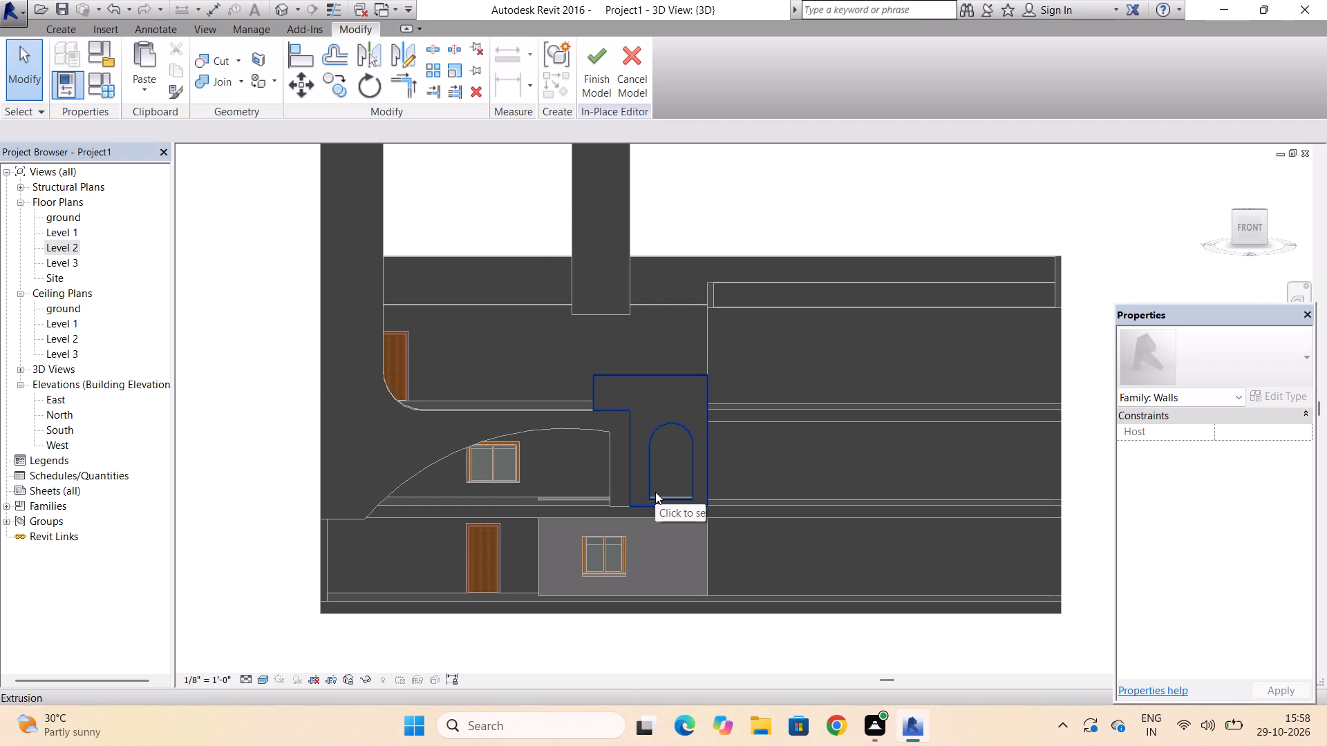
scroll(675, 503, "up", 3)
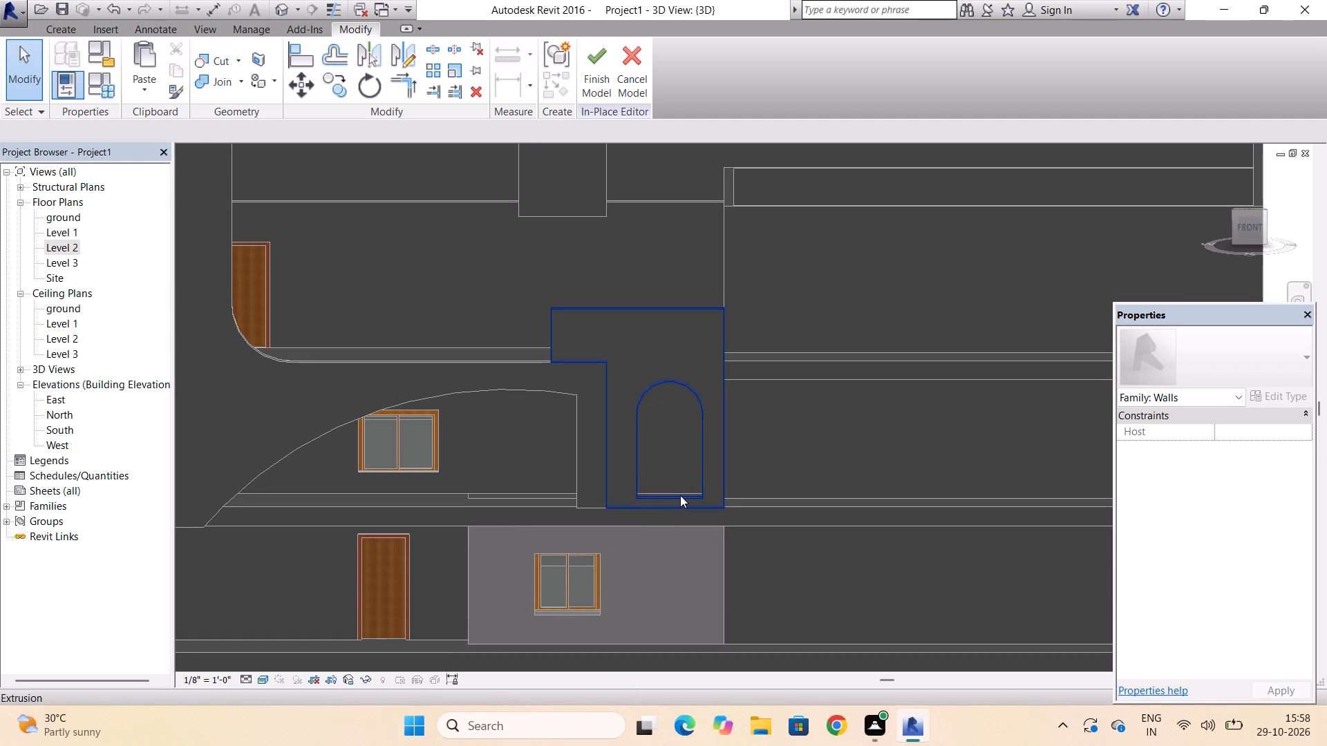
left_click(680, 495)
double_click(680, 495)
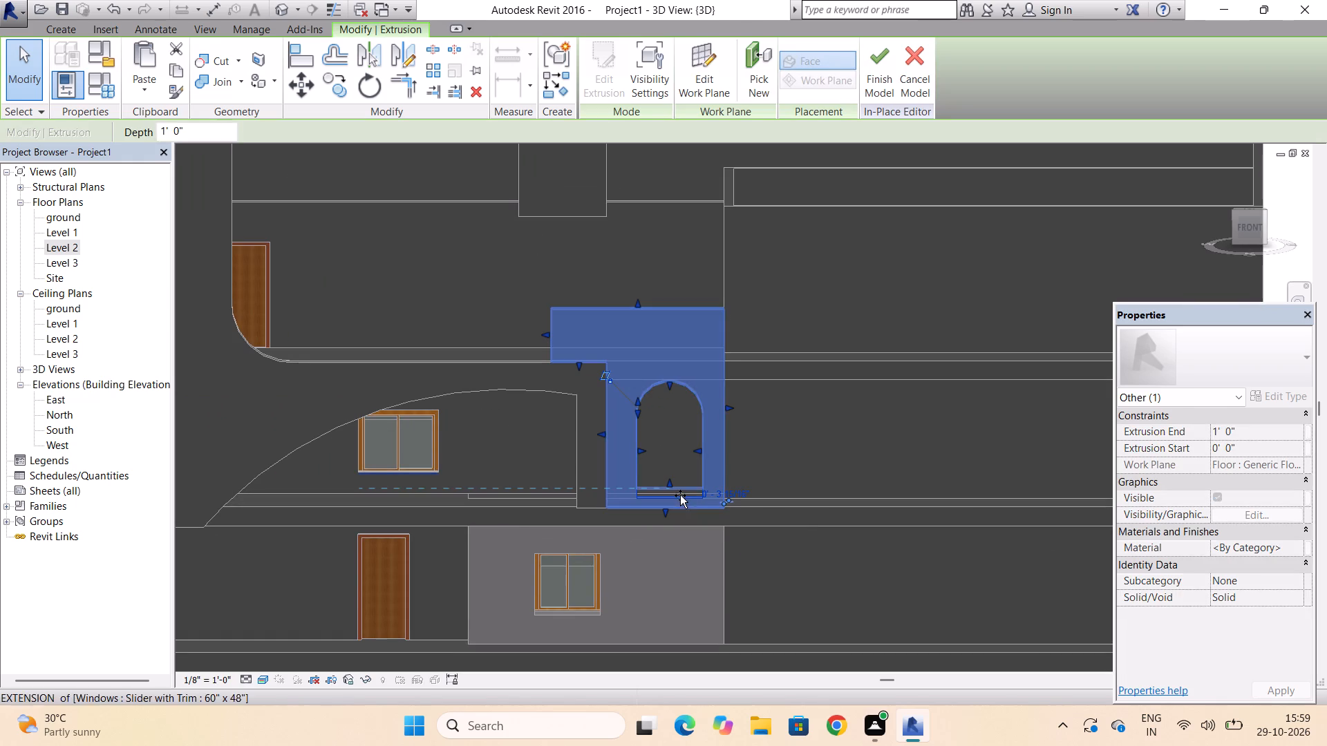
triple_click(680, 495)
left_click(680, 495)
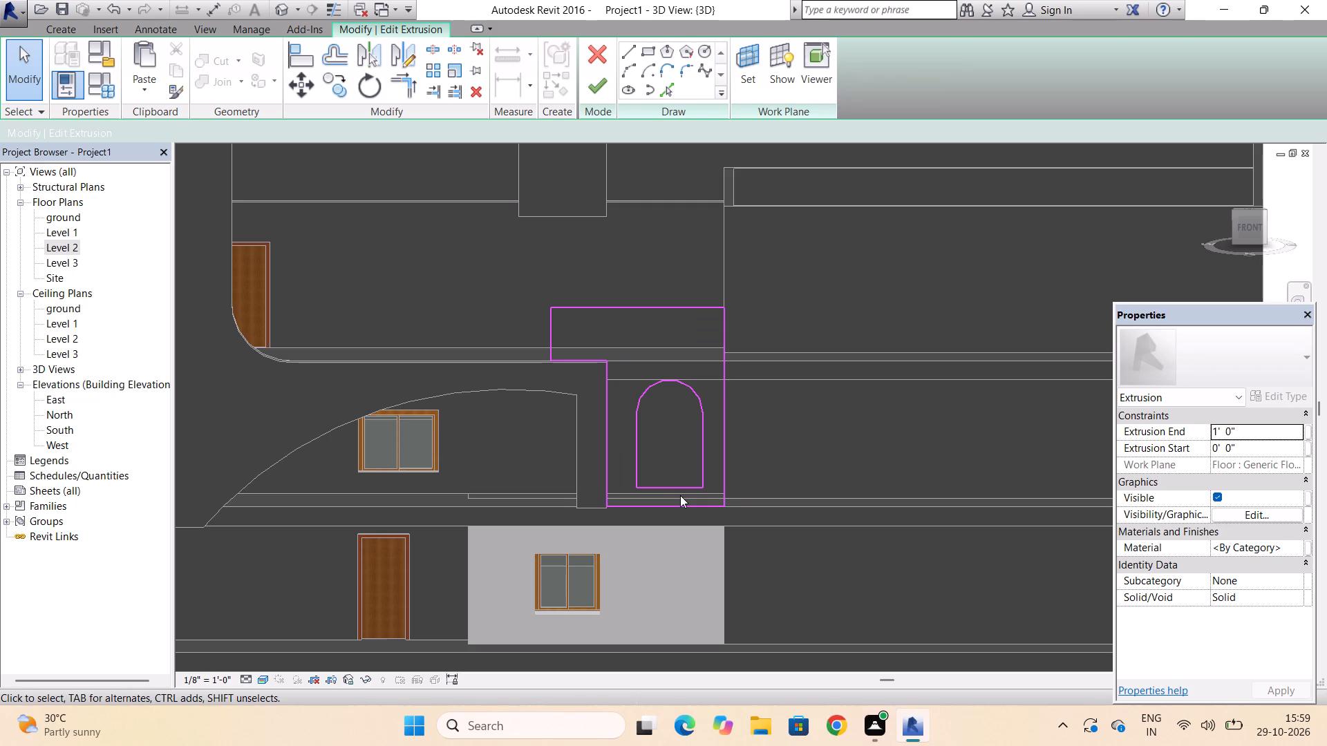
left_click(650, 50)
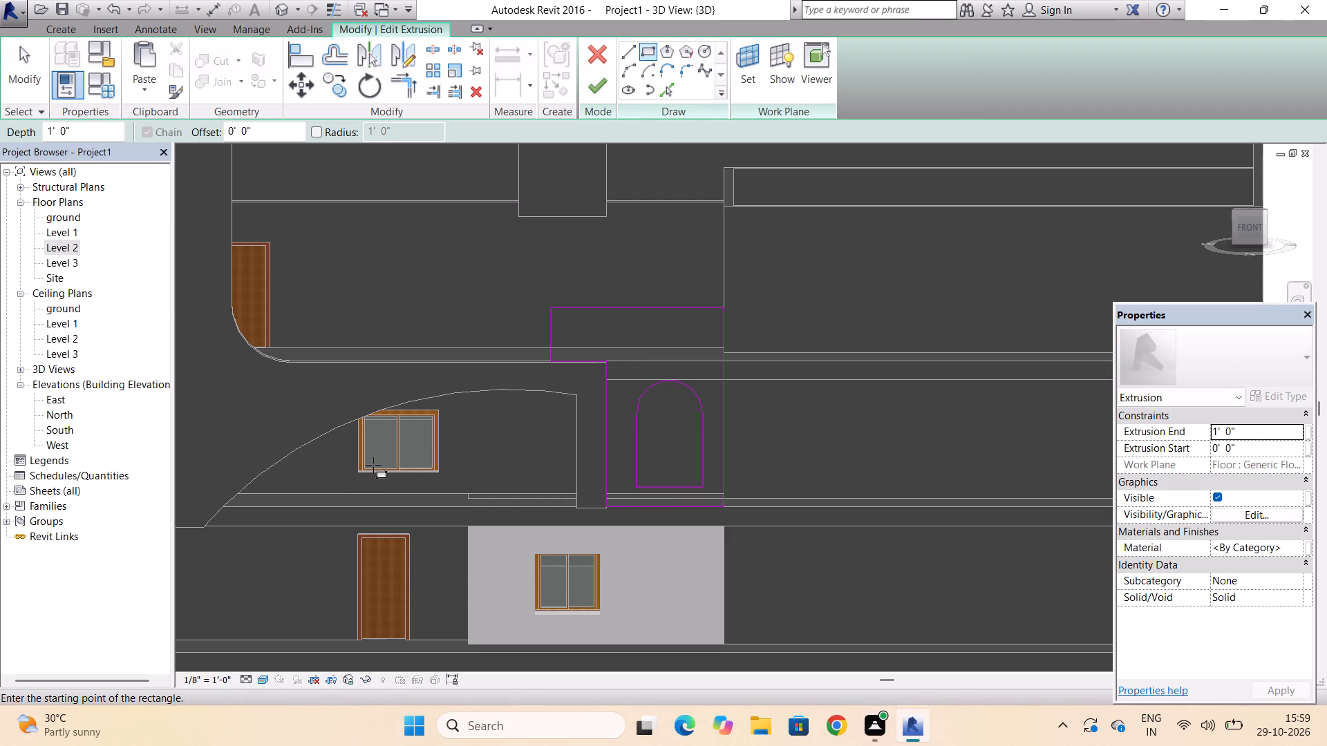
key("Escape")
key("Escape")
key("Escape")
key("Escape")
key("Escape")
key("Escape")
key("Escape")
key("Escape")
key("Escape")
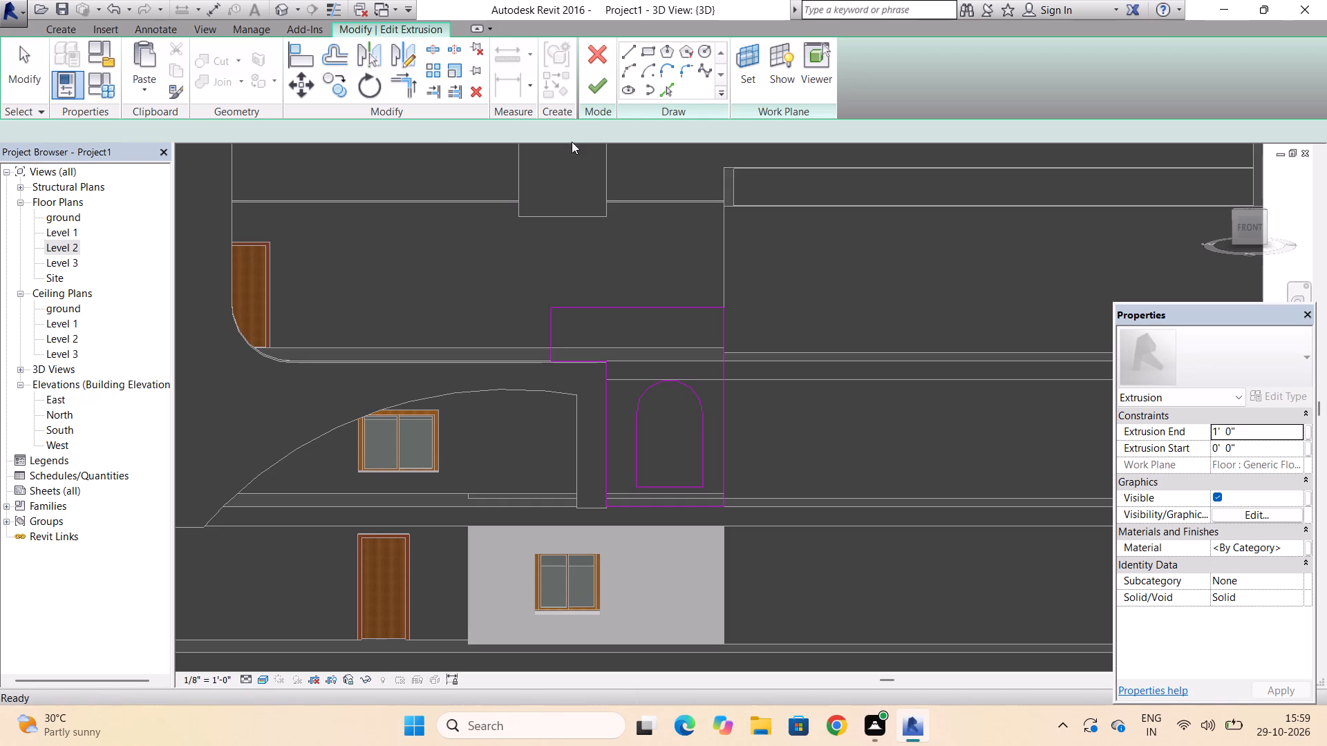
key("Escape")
Finish the arched wall's extrusion sketch and complete its in-place model.
left_click(598, 86)
key("Escape")
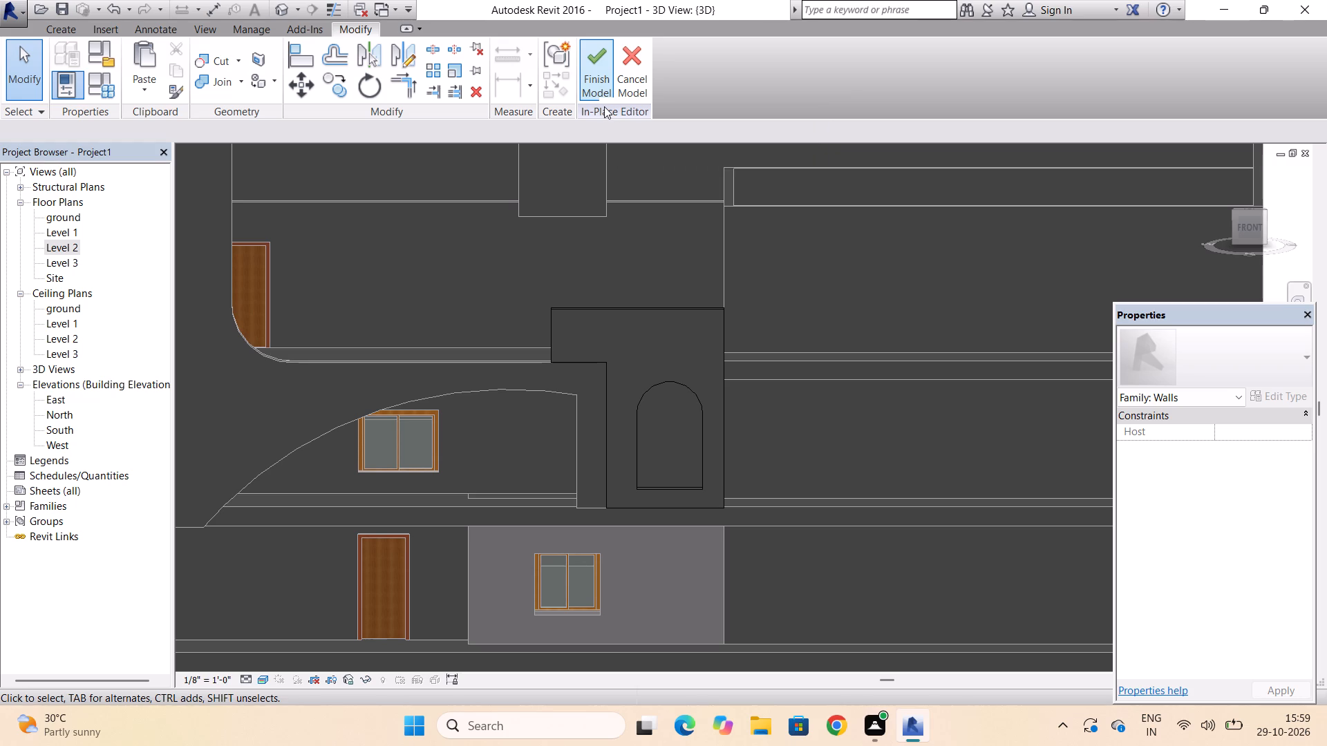
left_click(601, 66)
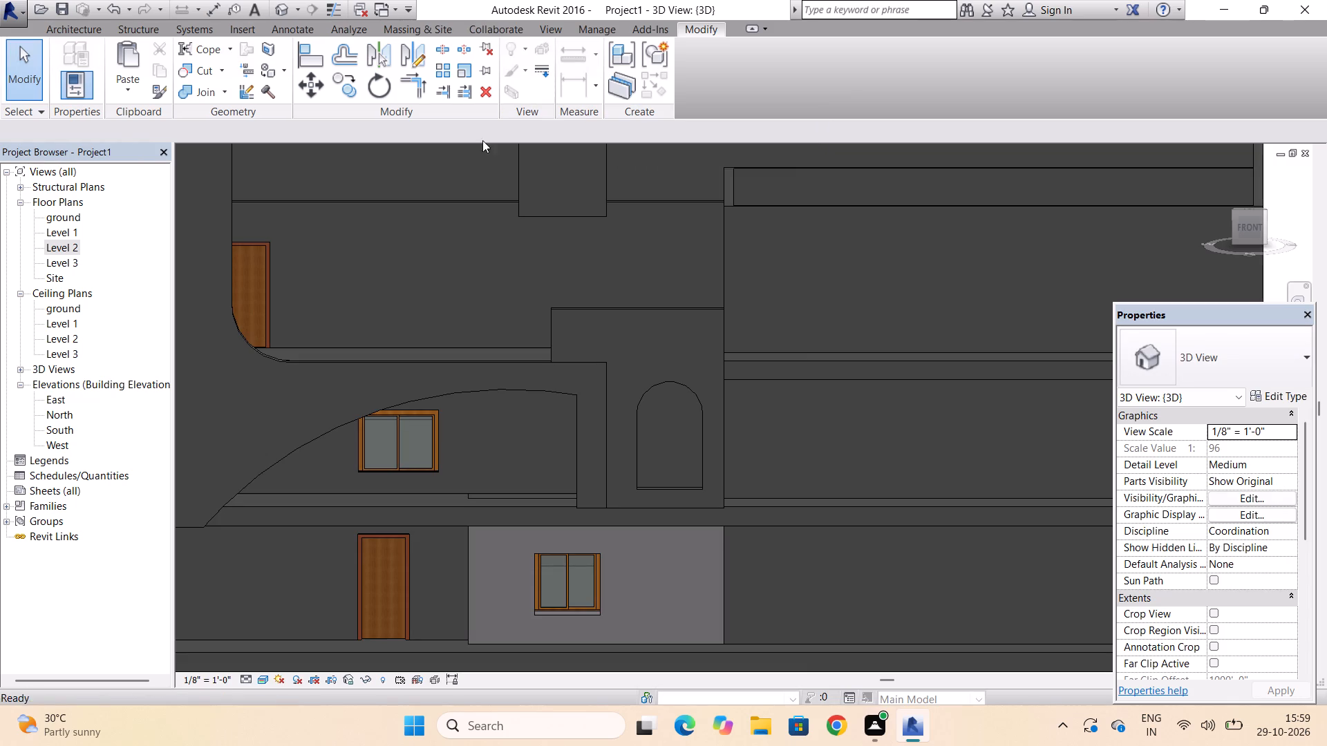
Start a new in-place model component in the Walls family category.
left_click(73, 22)
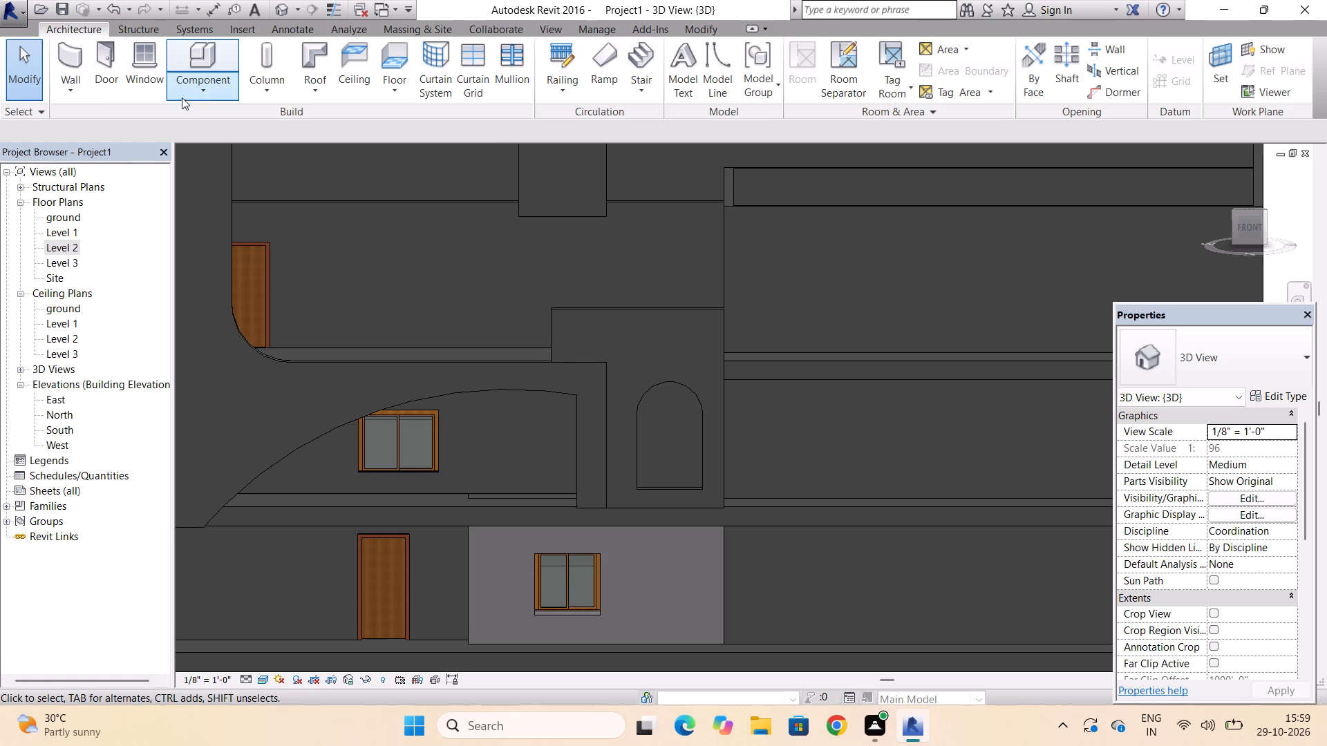
left_click(207, 87)
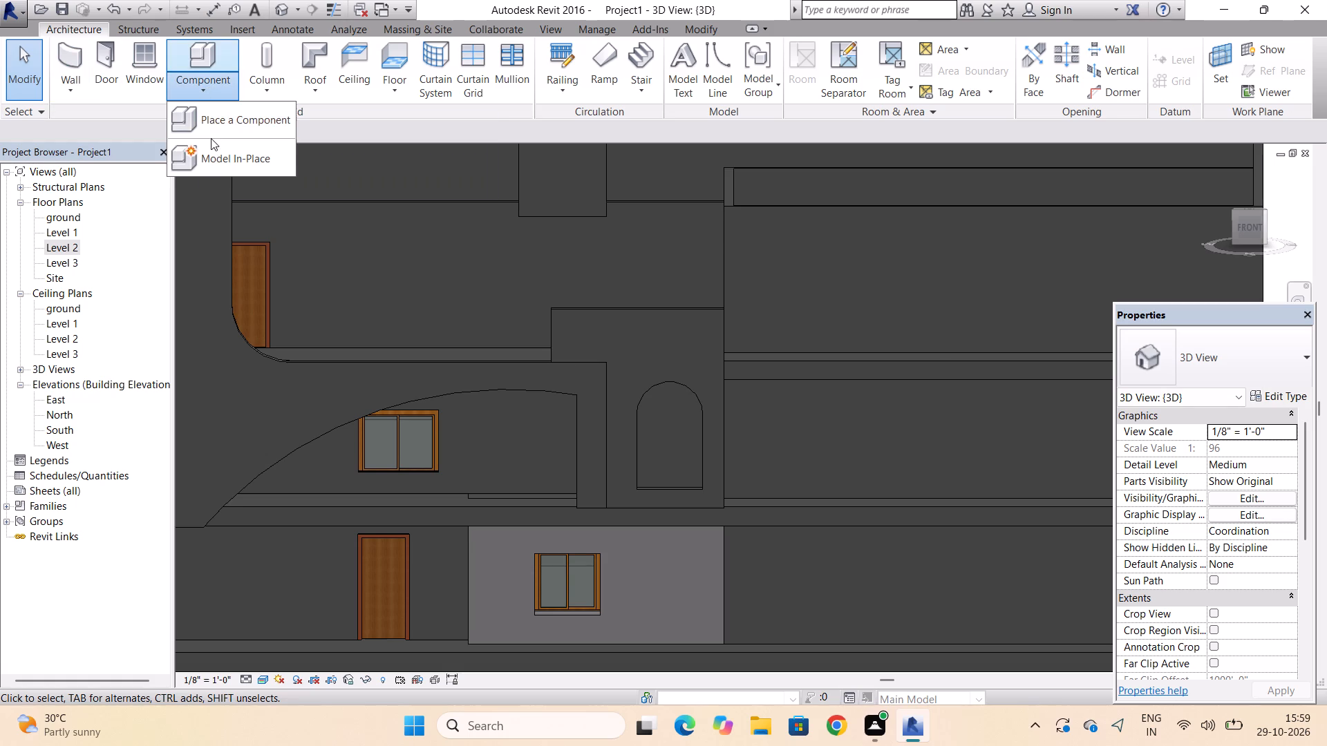
left_click(212, 149)
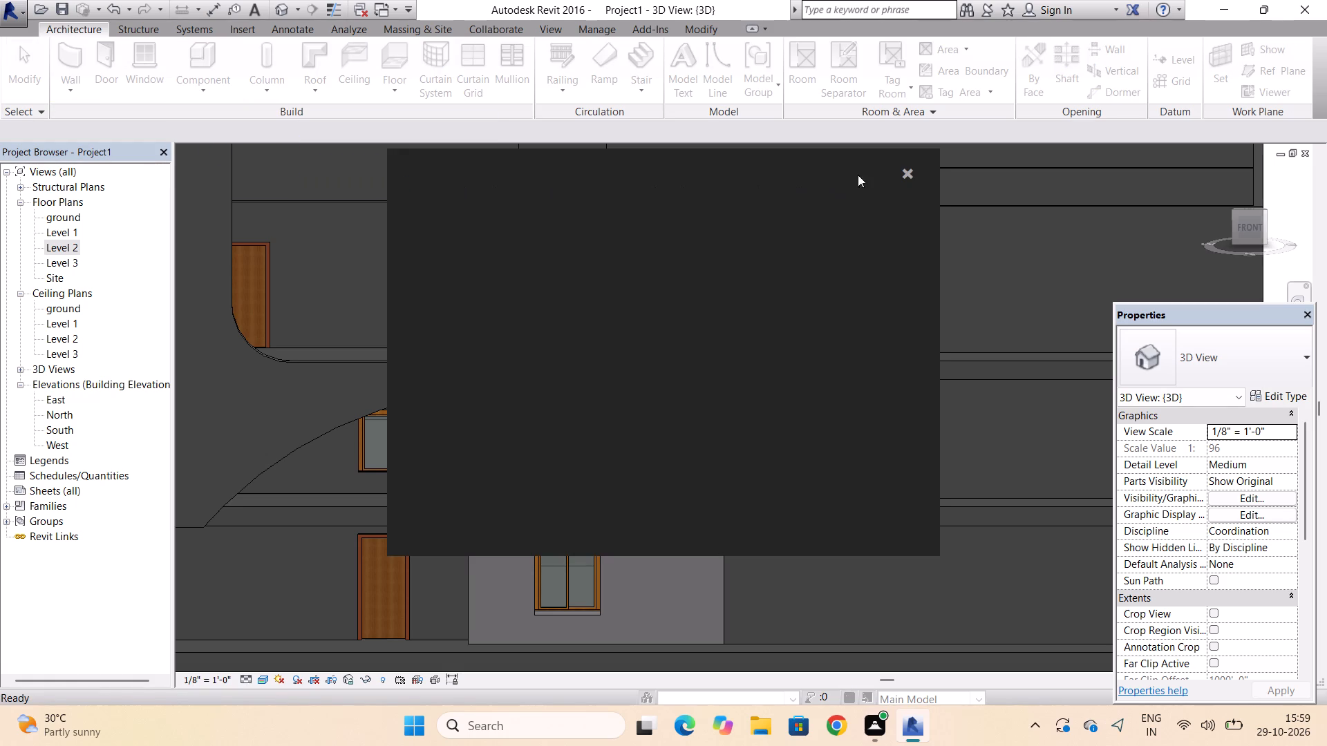
left_click(906, 175)
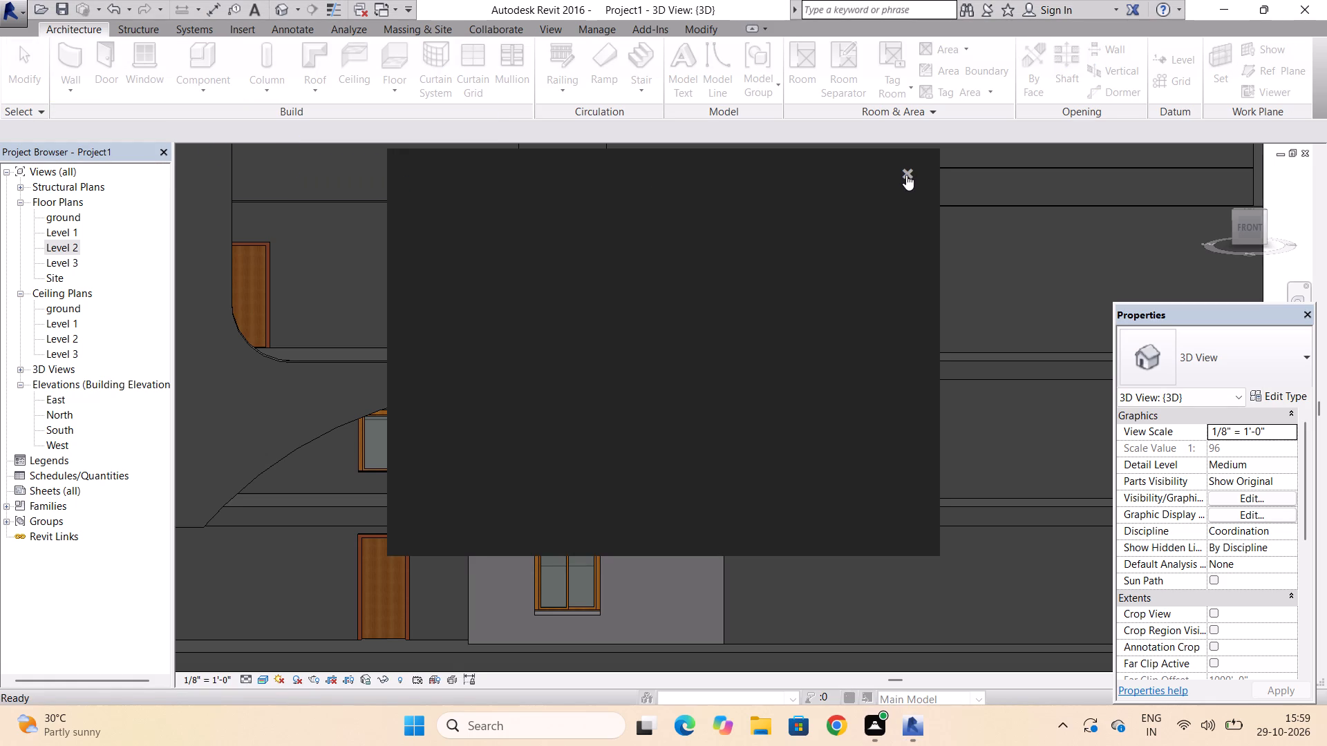
left_click(802, 218)
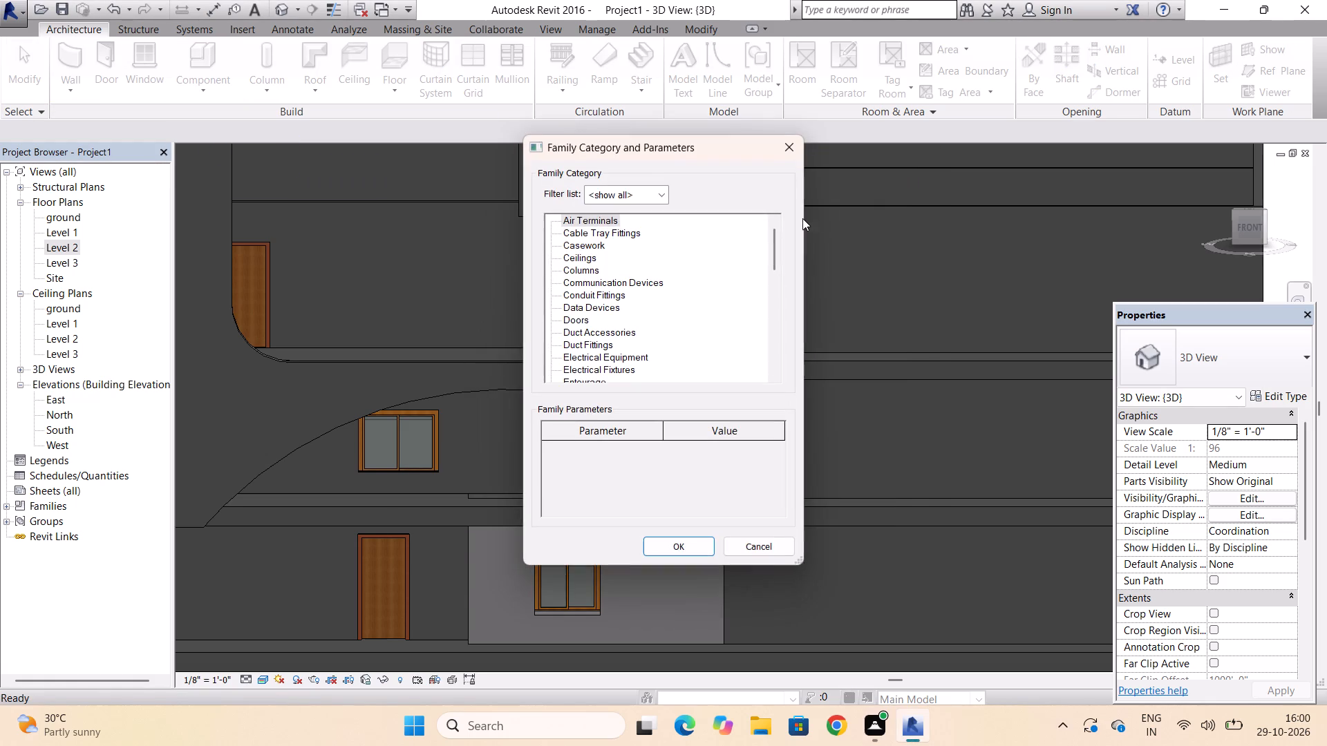
scroll(652, 266, "down", 3)
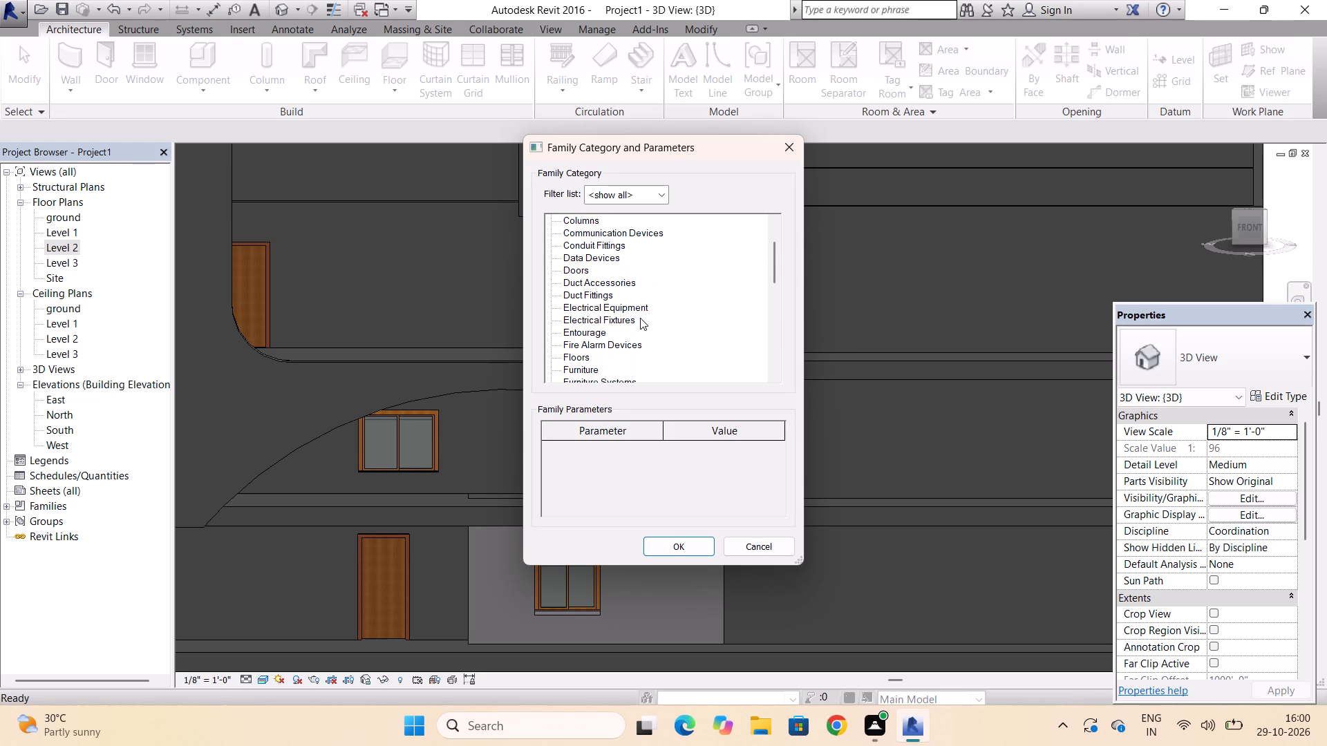
scroll(640, 318, "down", 20)
scroll(640, 318, "down", 11)
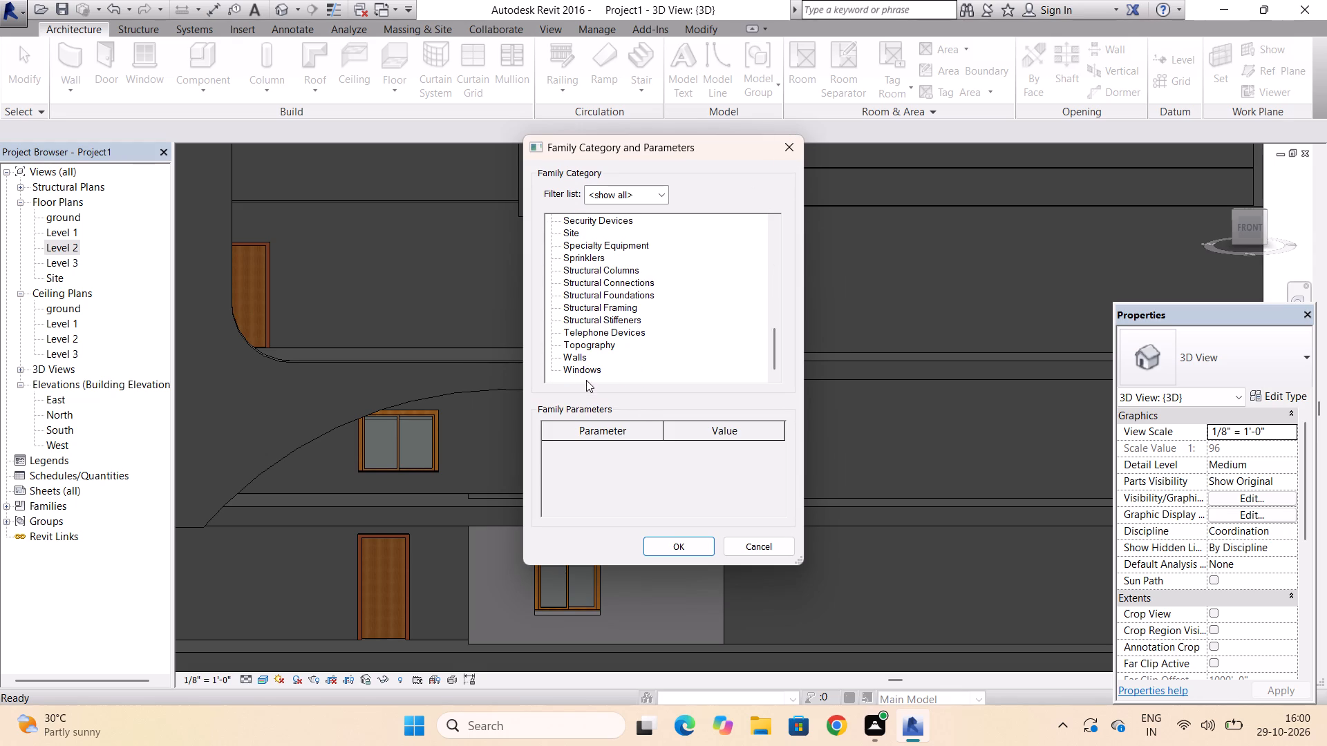
left_click(584, 354)
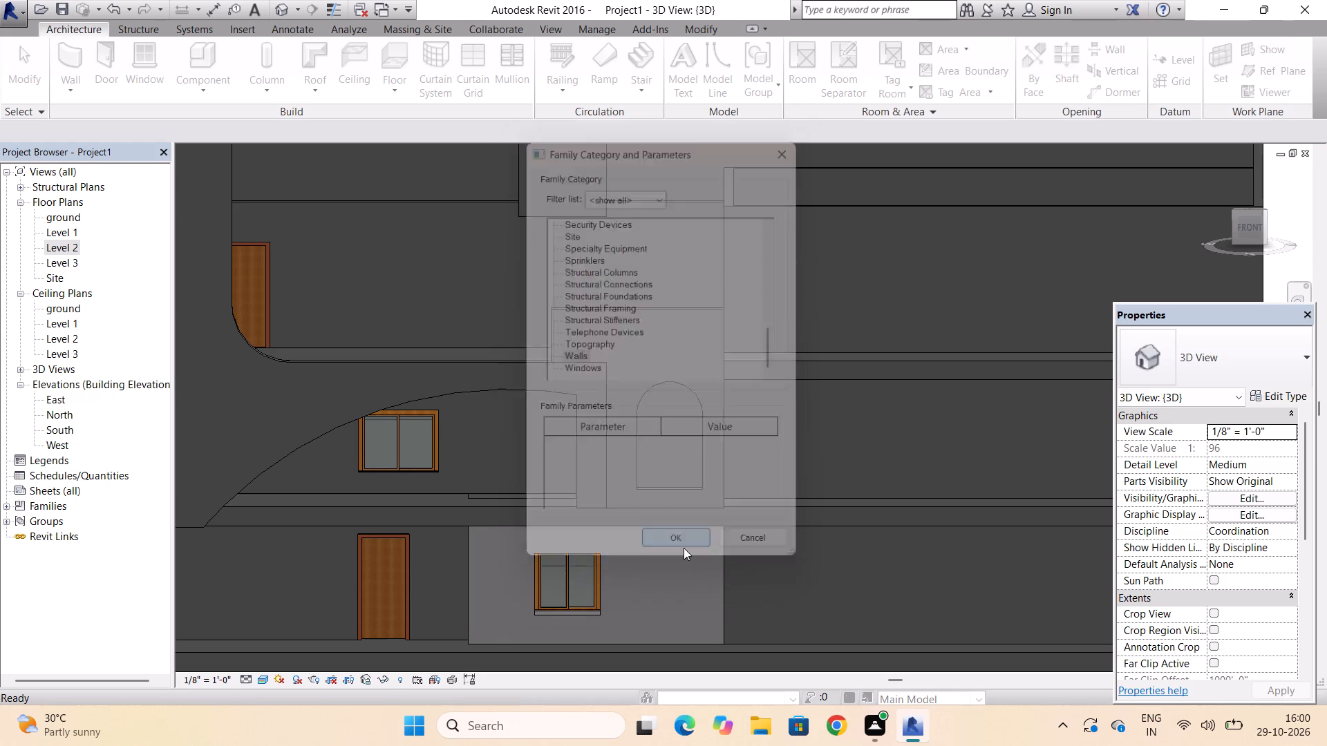
left_click(679, 389)
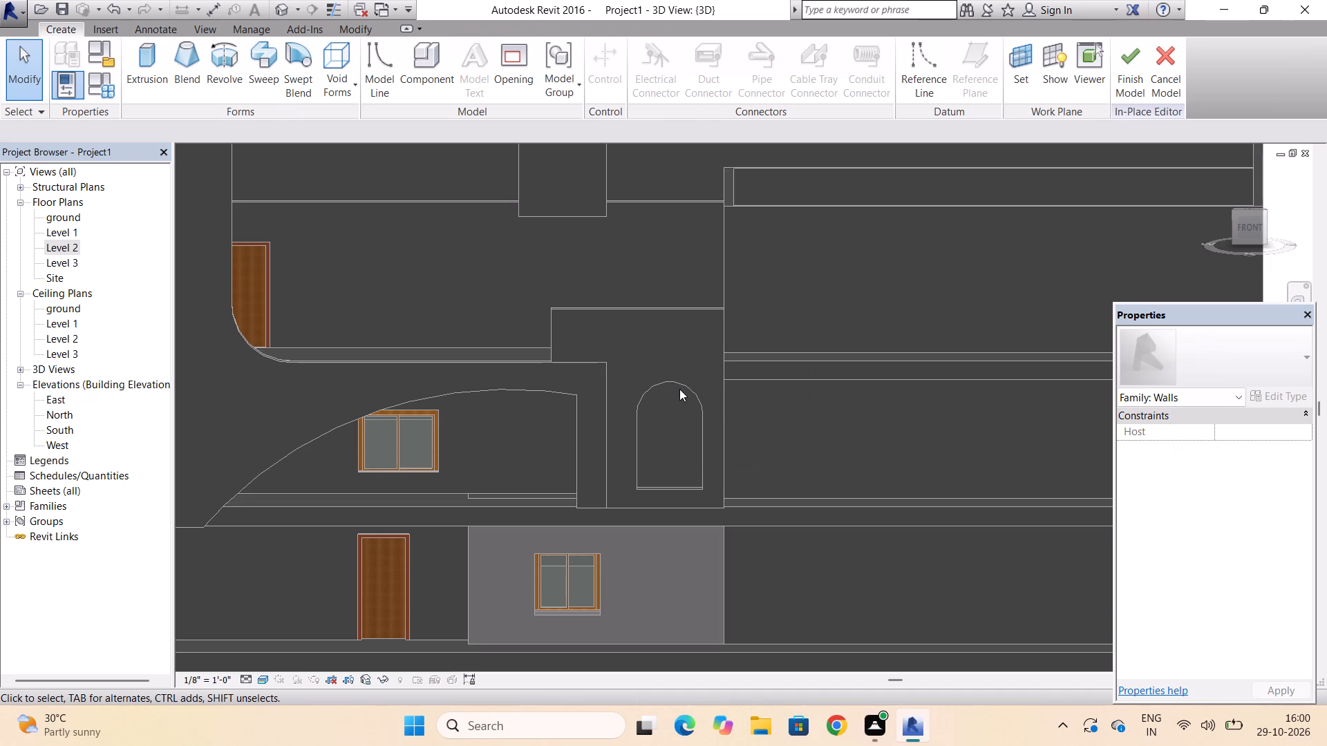
Set the work plane by picking the front face of the Generic Floor - 400mm slab just above the ground-storey door.
scroll(679, 389, "down", 4)
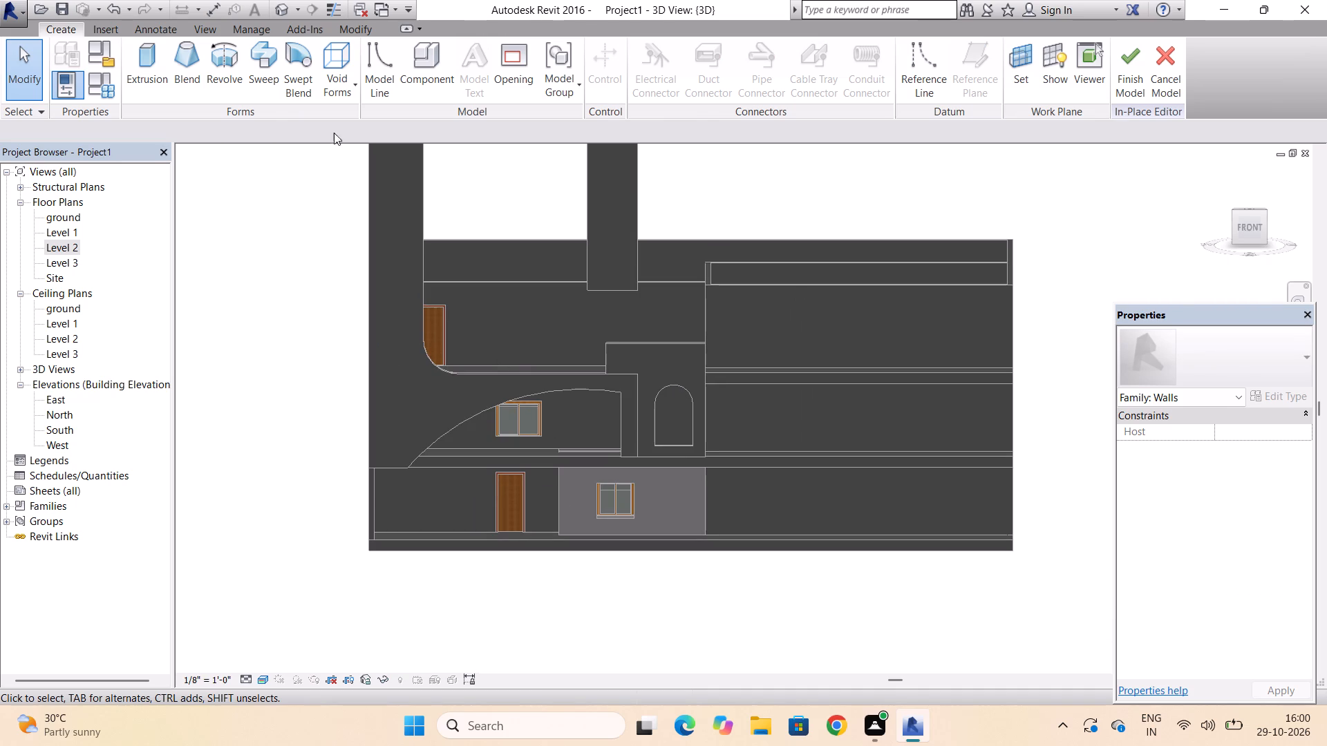
left_click(1018, 64)
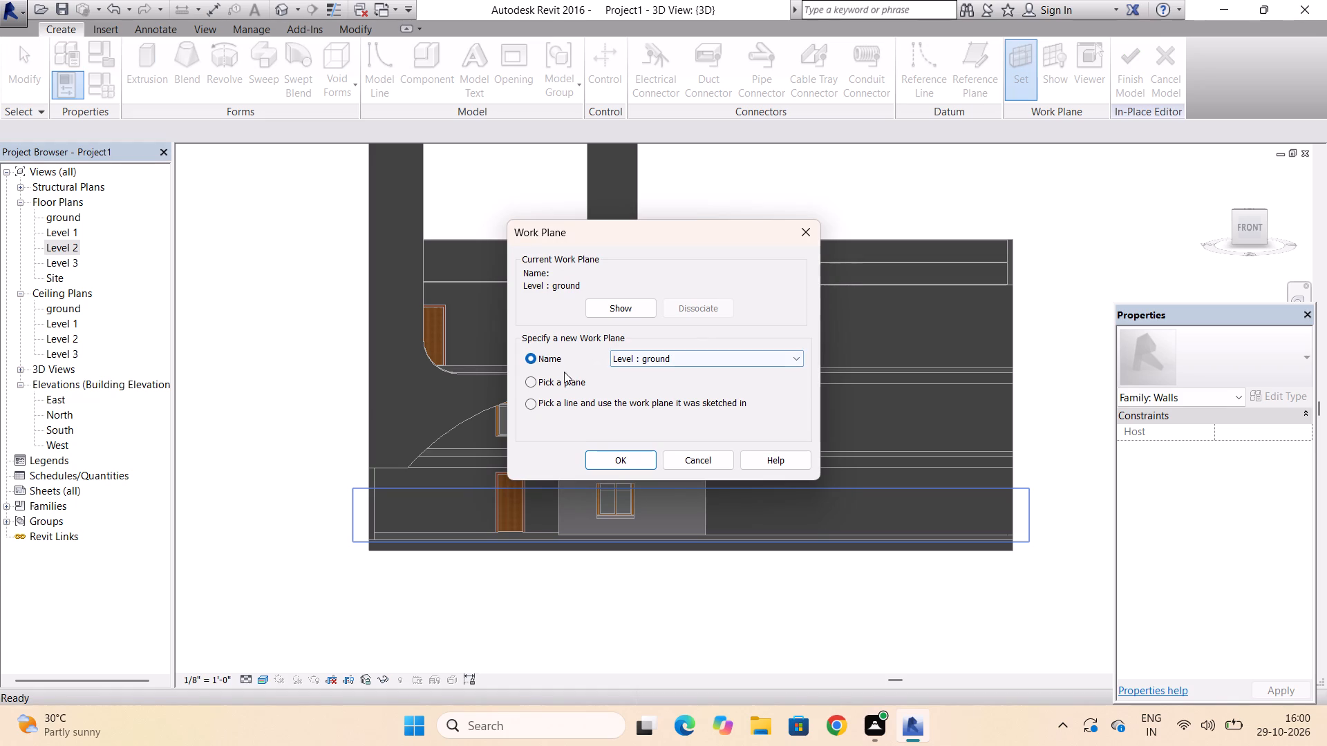
left_click(531, 378)
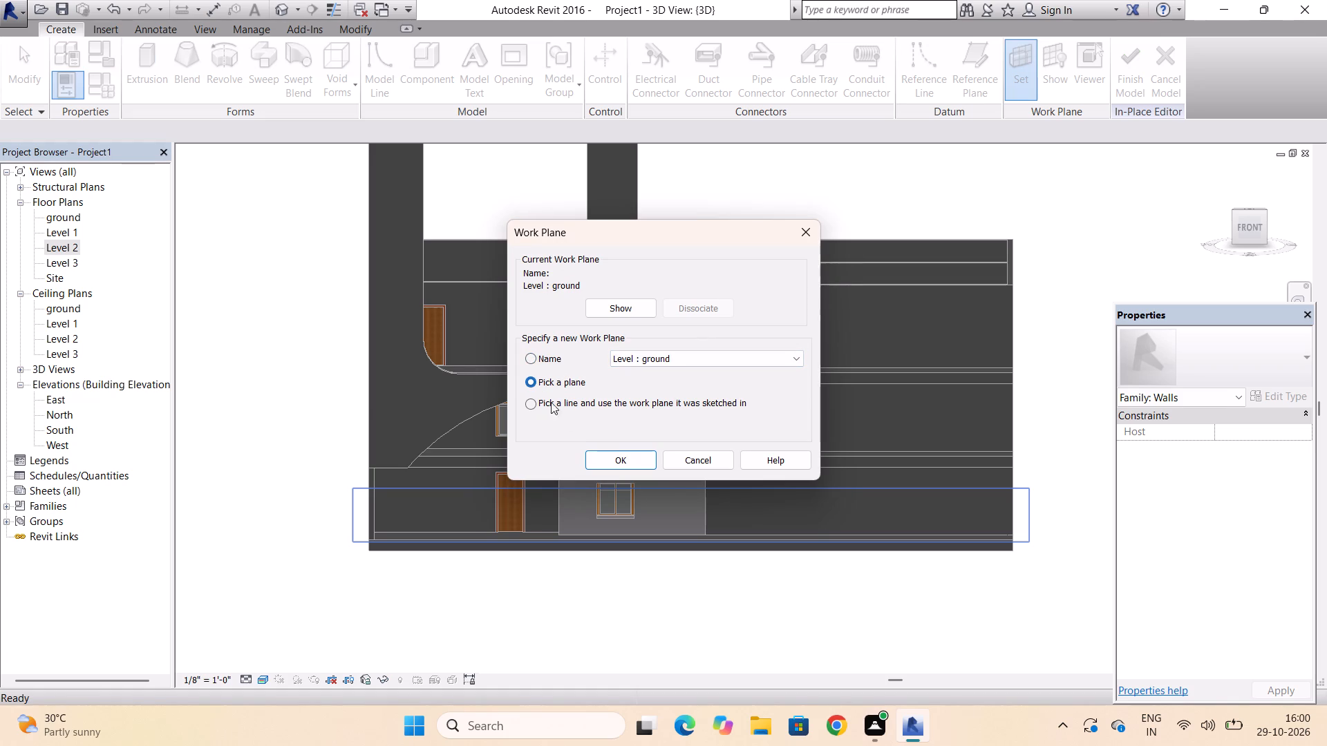
left_click(610, 453)
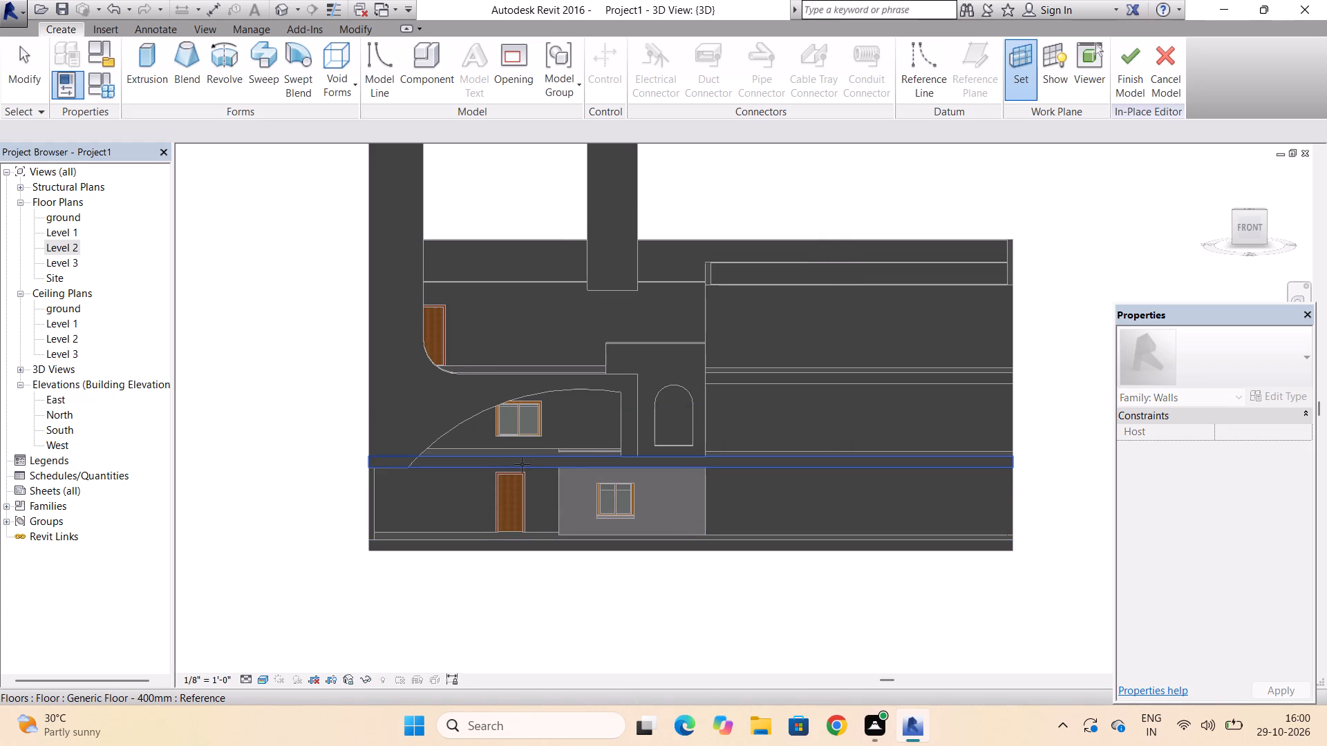
left_click(521, 464)
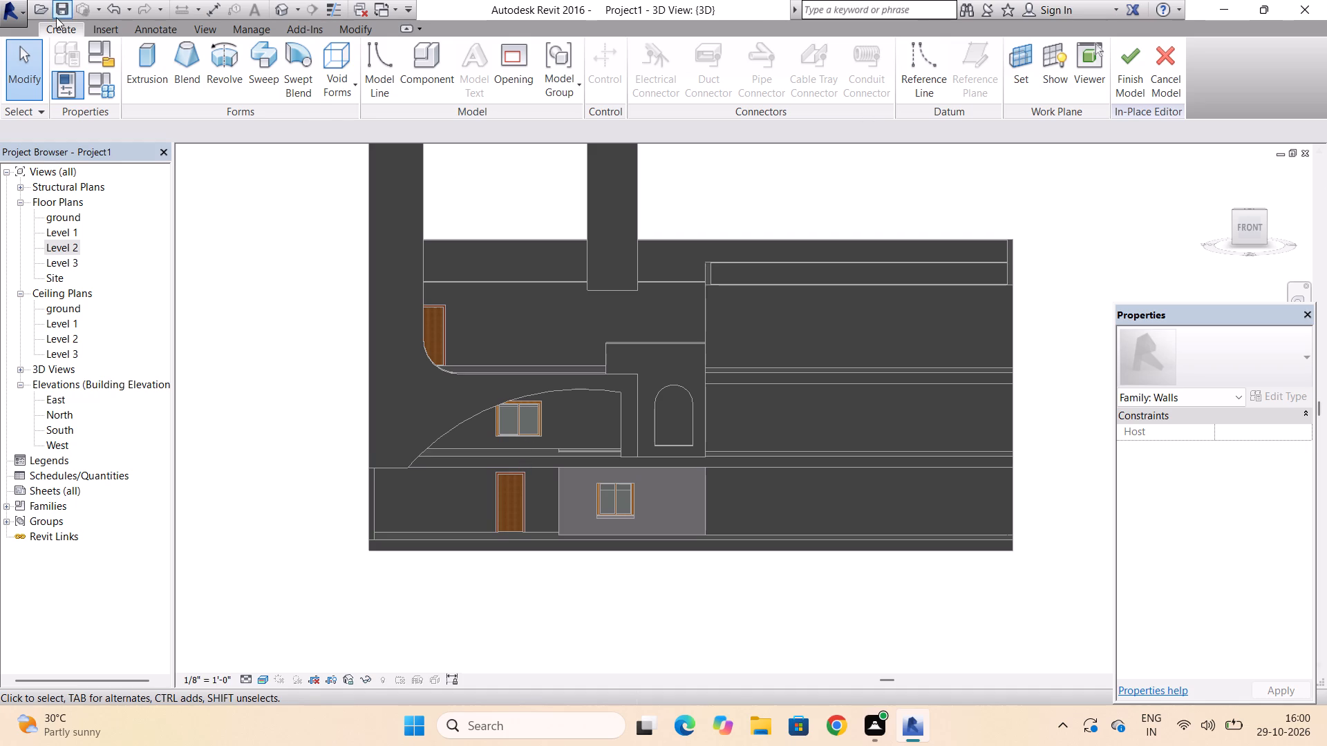
Extrude a slab-high rectangle 1' 0" deep along the floor edge, from its intersection with the curved wall to just short of the floor's far end.
left_click(144, 58)
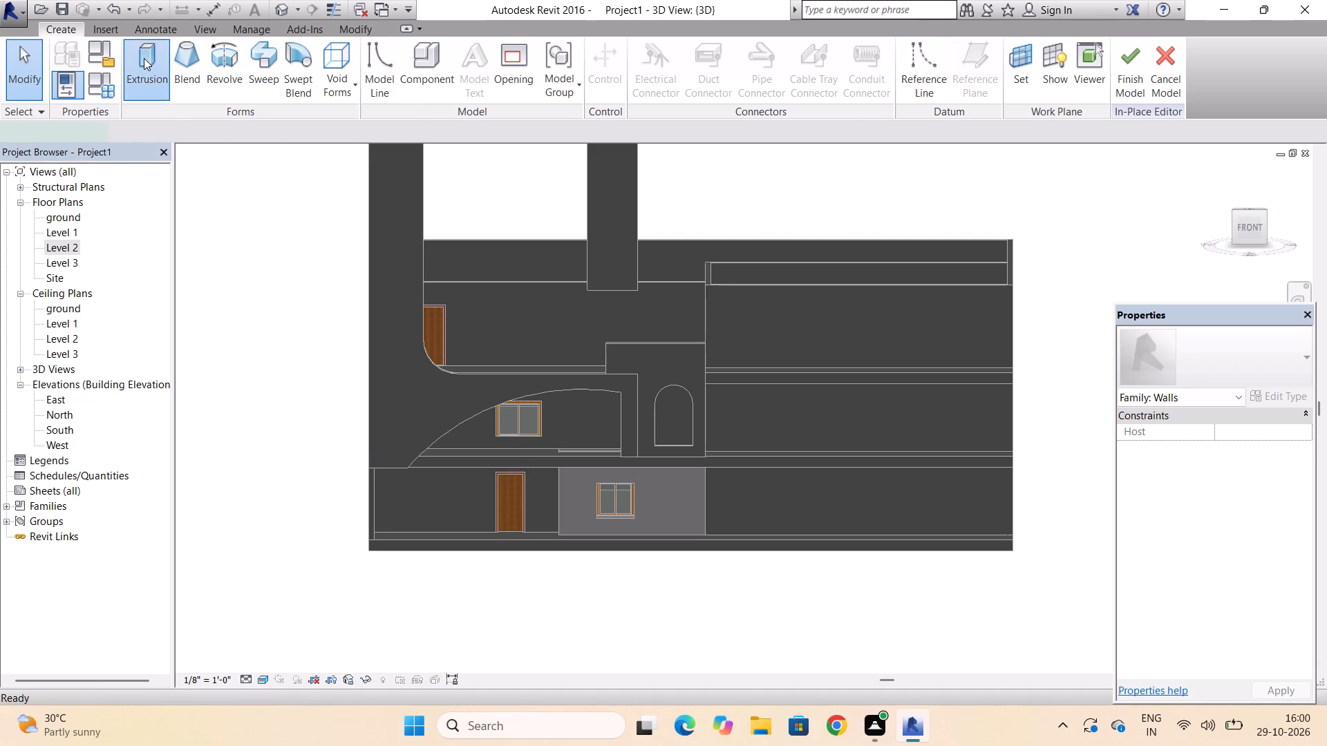
left_click(646, 46)
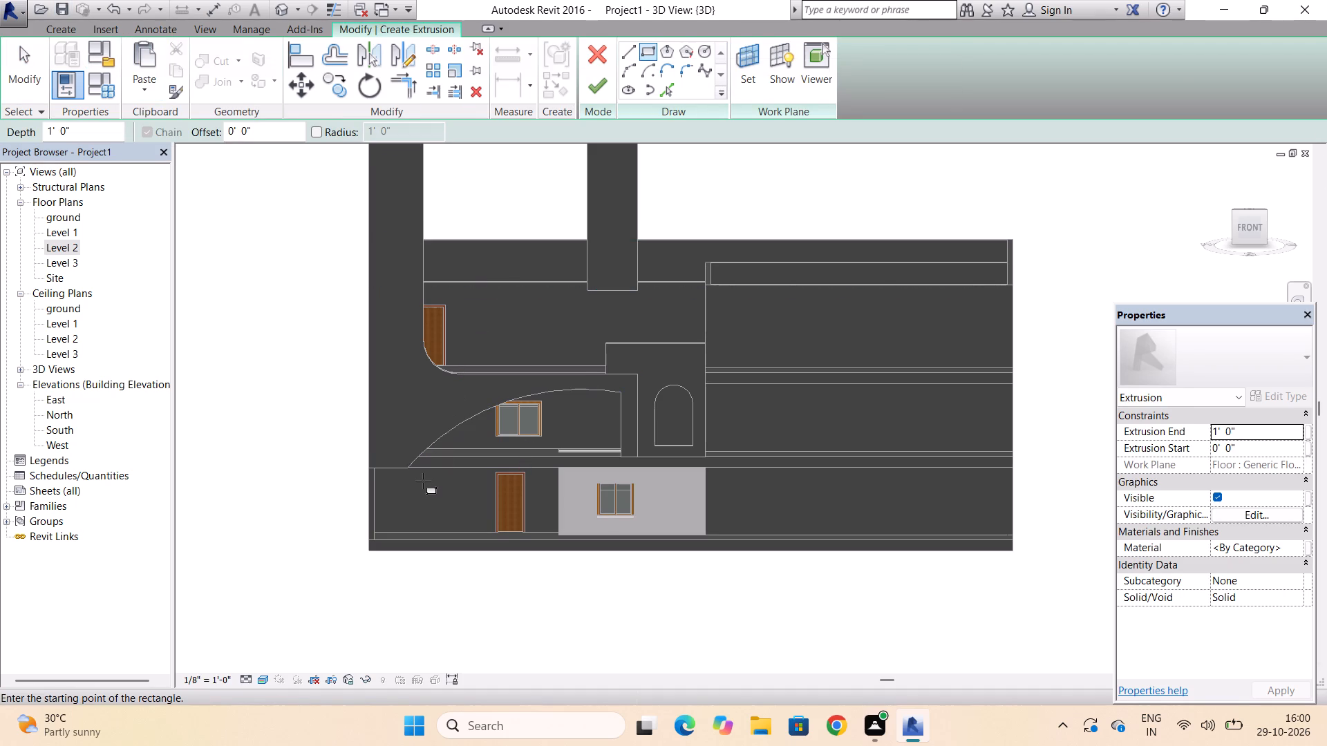
scroll(423, 481, "up", 8)
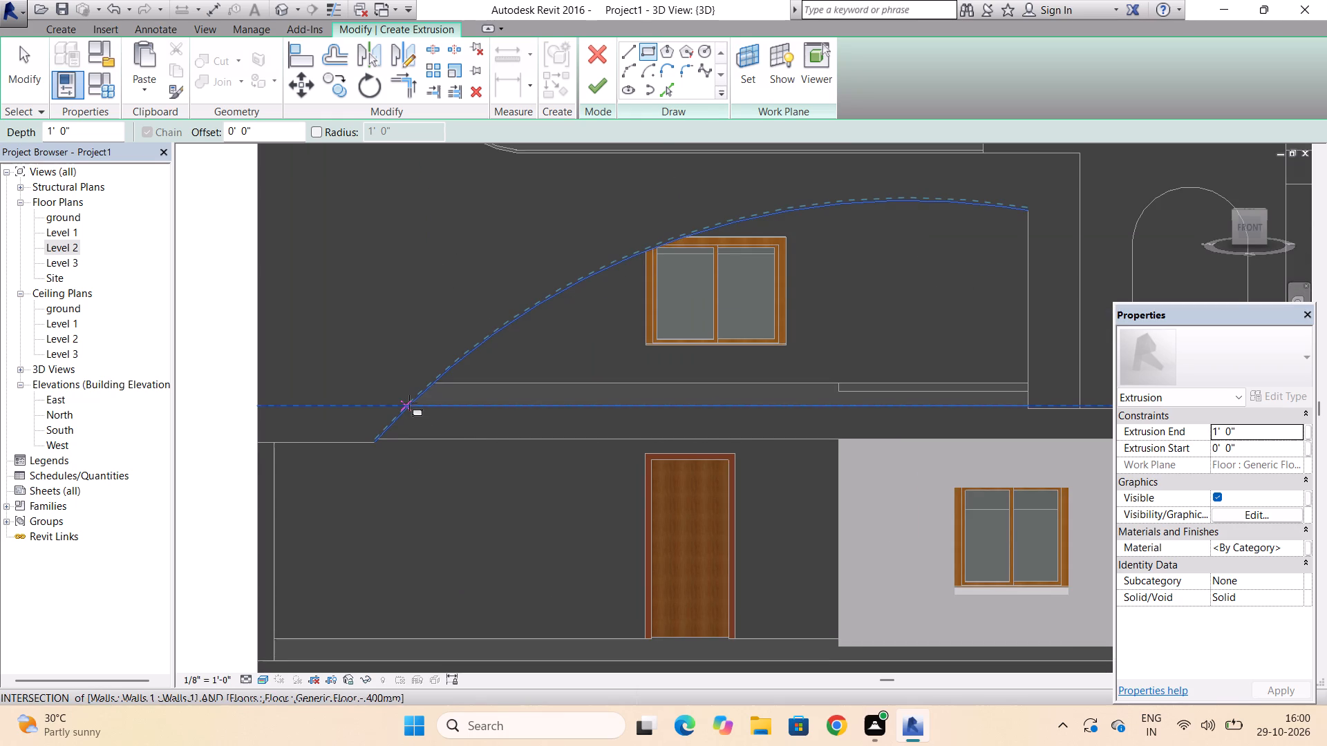
left_click(413, 410)
scroll(413, 410, "down", 6)
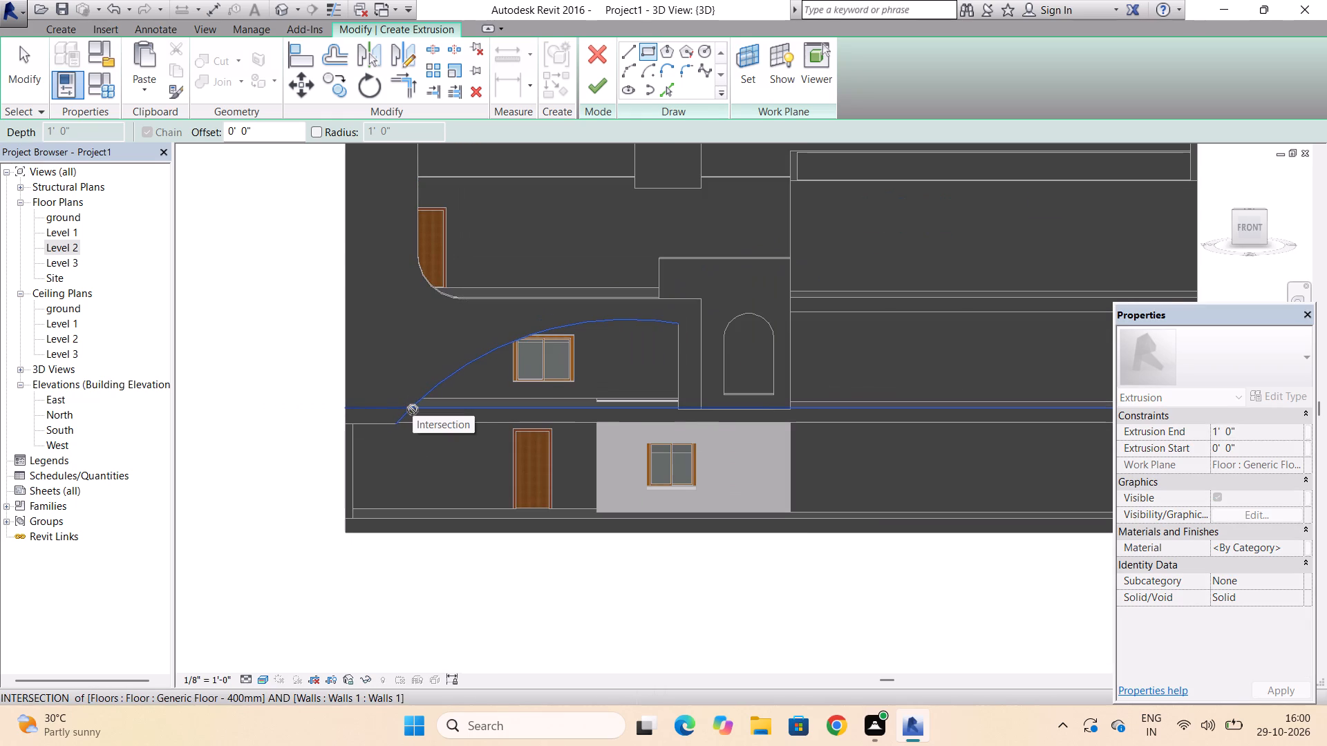
scroll(413, 410, "down", 2)
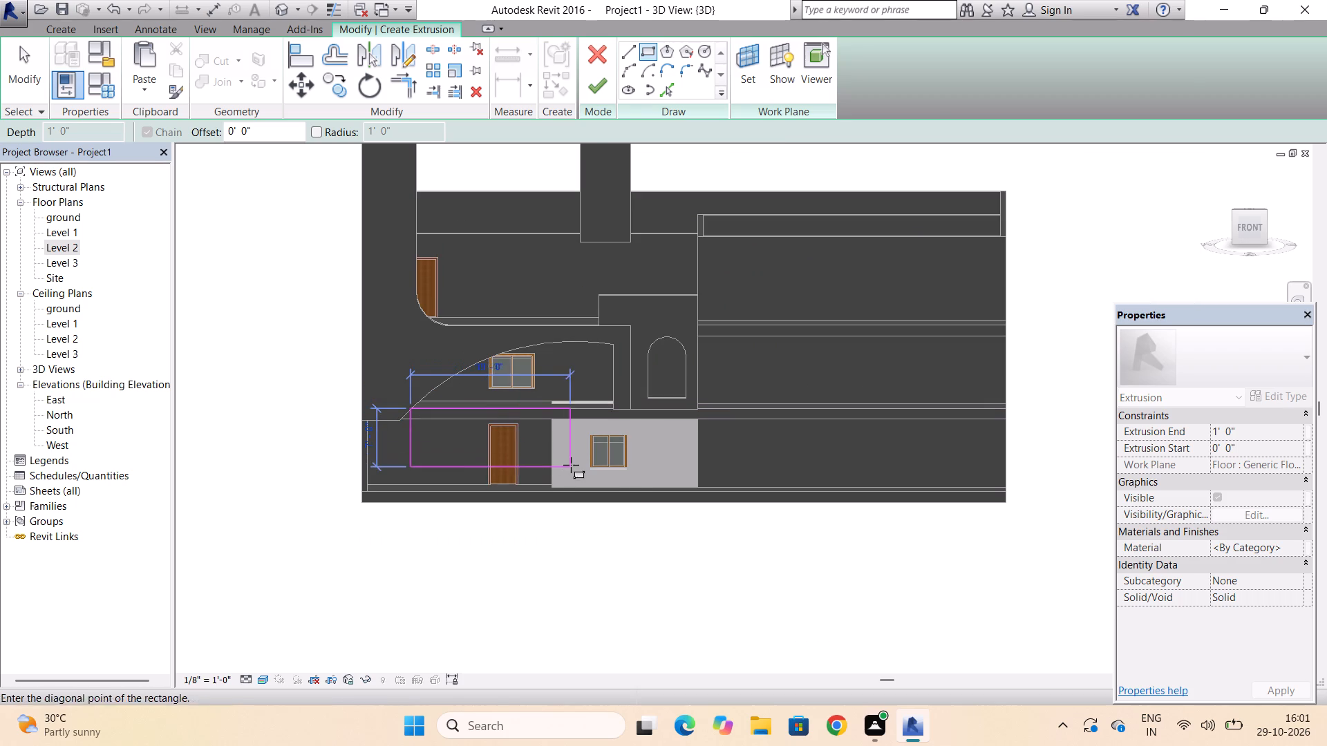
scroll(739, 424, "down", 2)
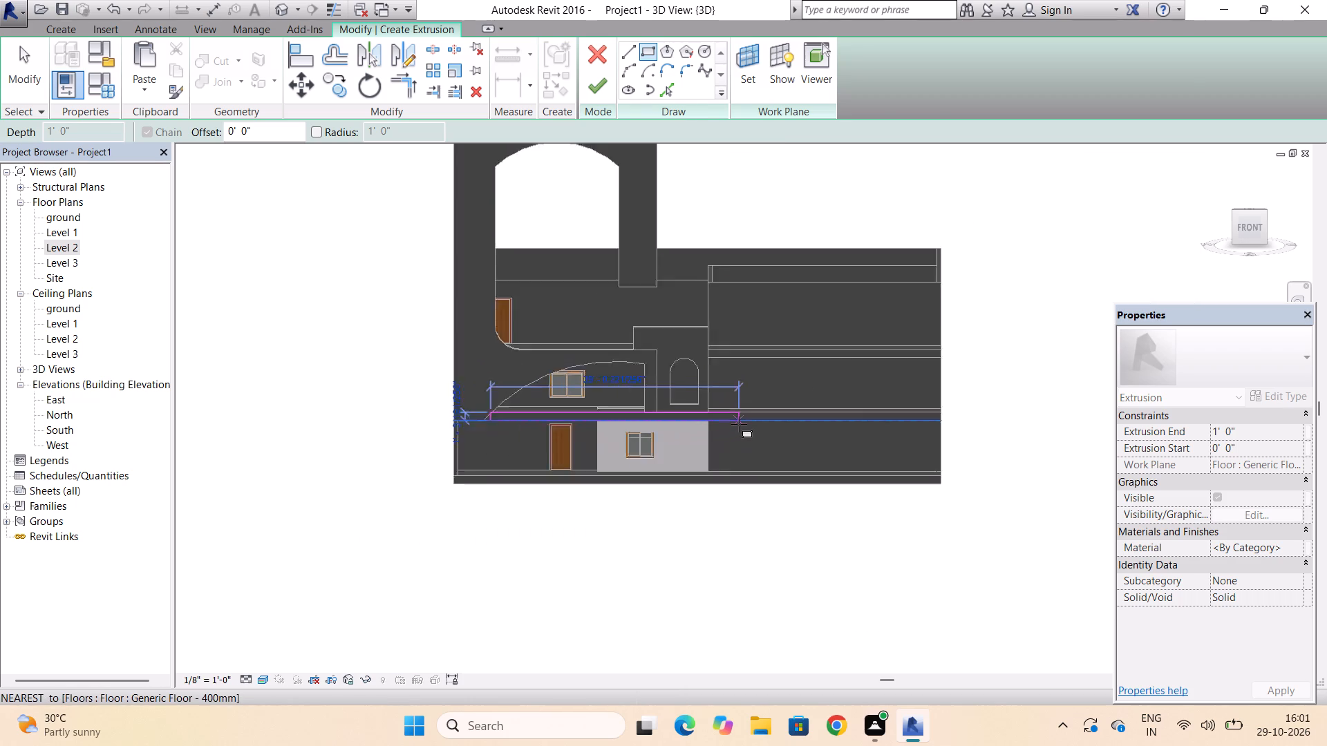
scroll(739, 424, "down", 1)
scroll(919, 425, "up", 2)
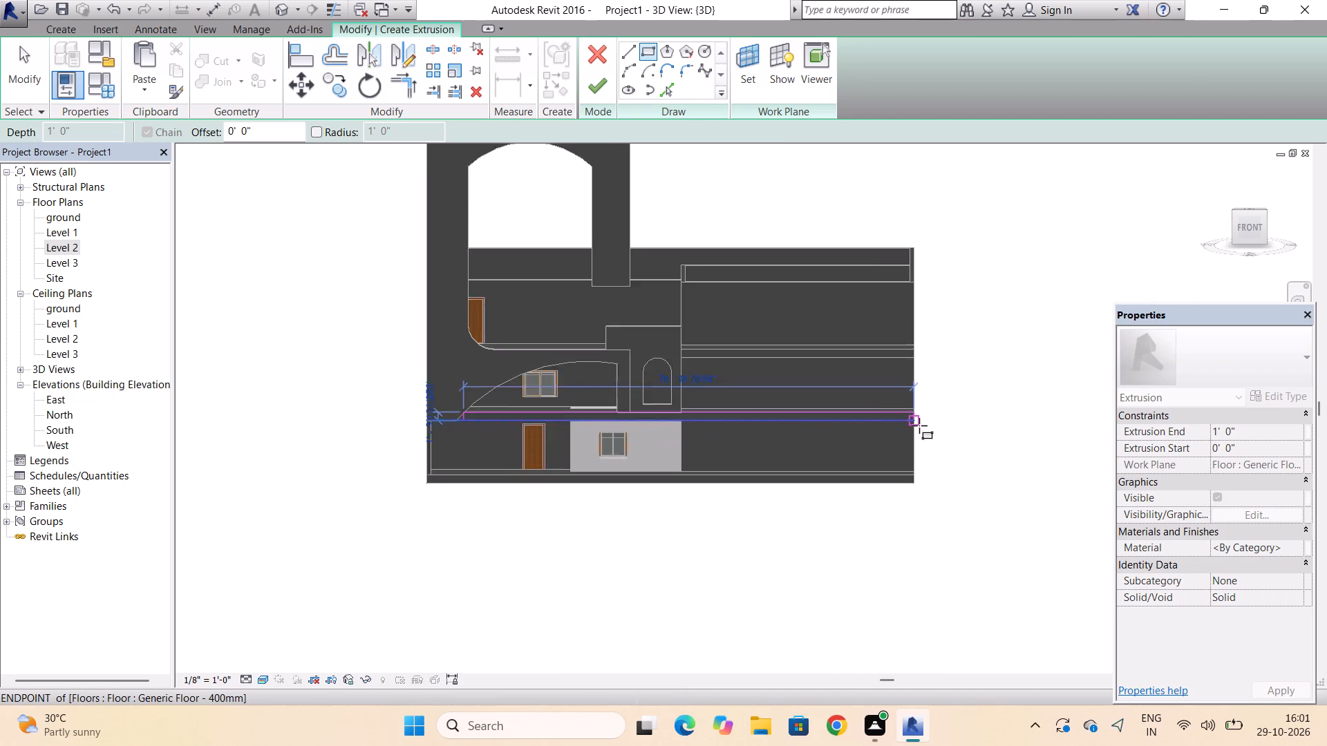
scroll(919, 425, "up", 3)
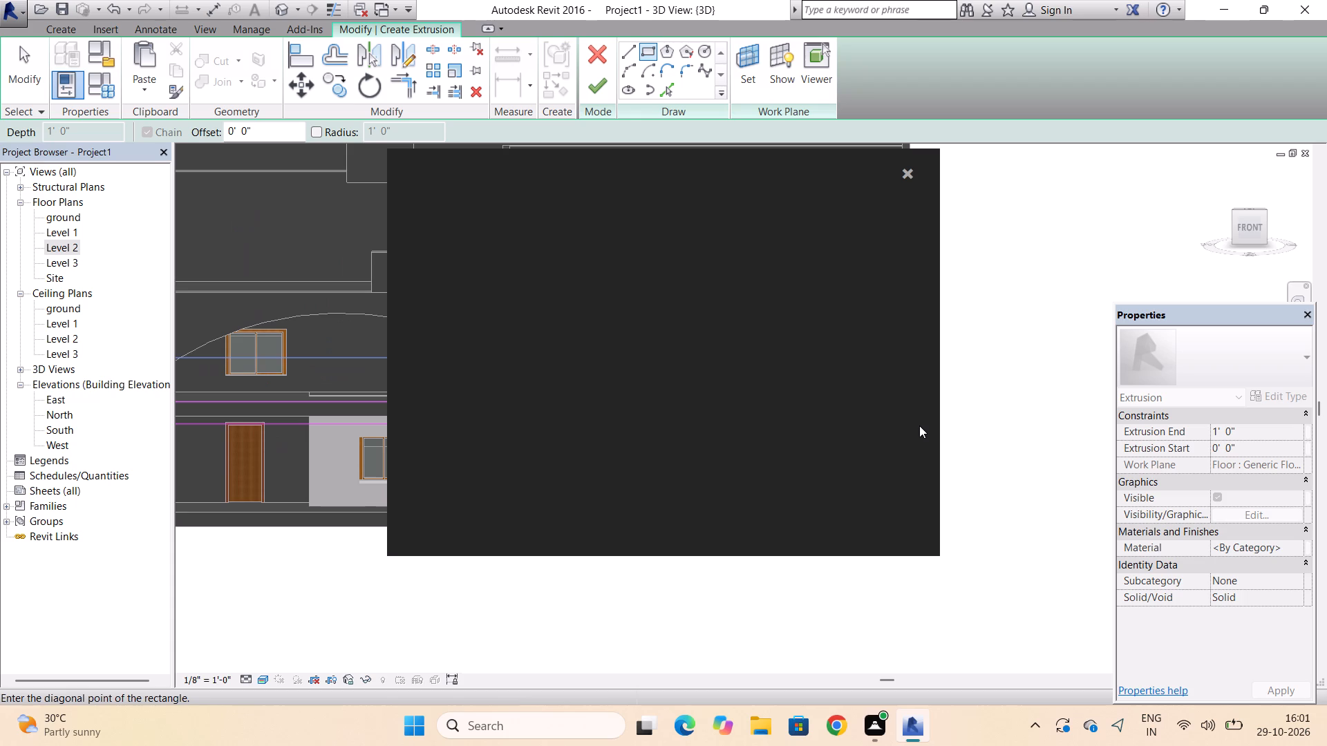
left_click(907, 173)
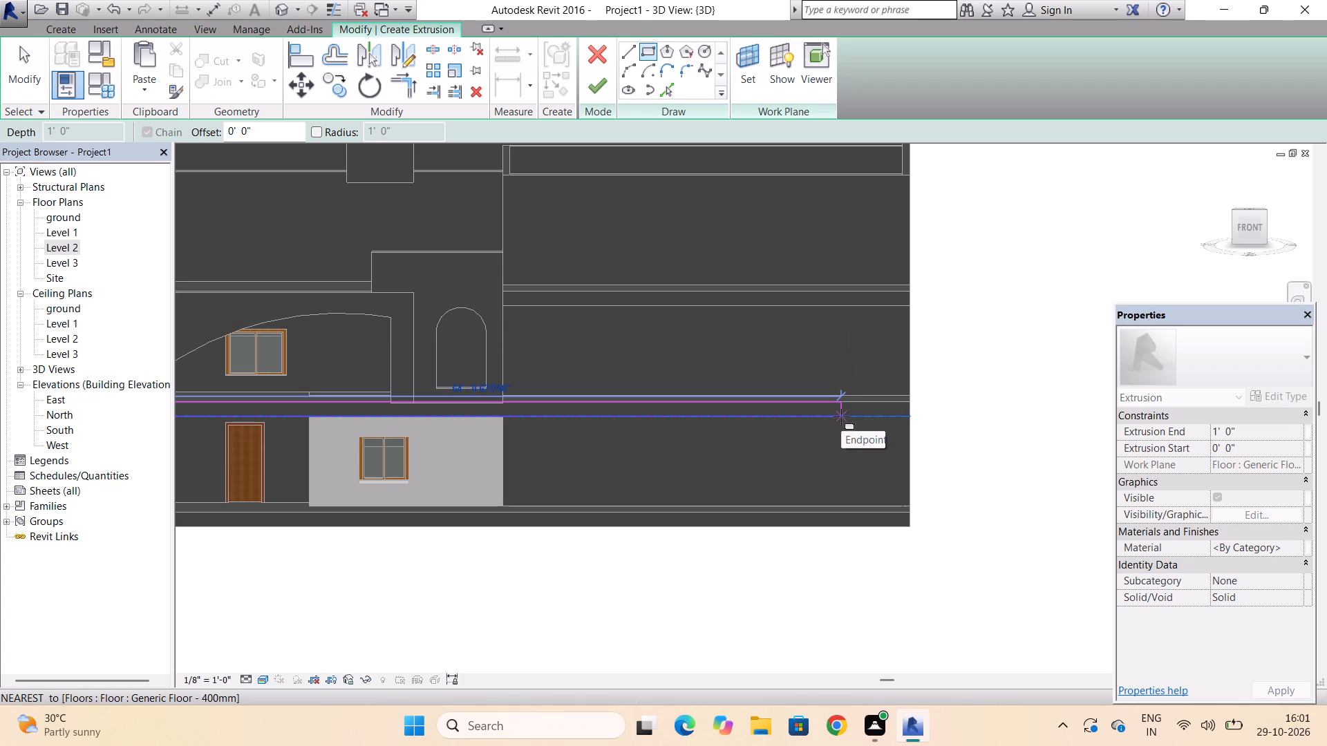
left_click(841, 417)
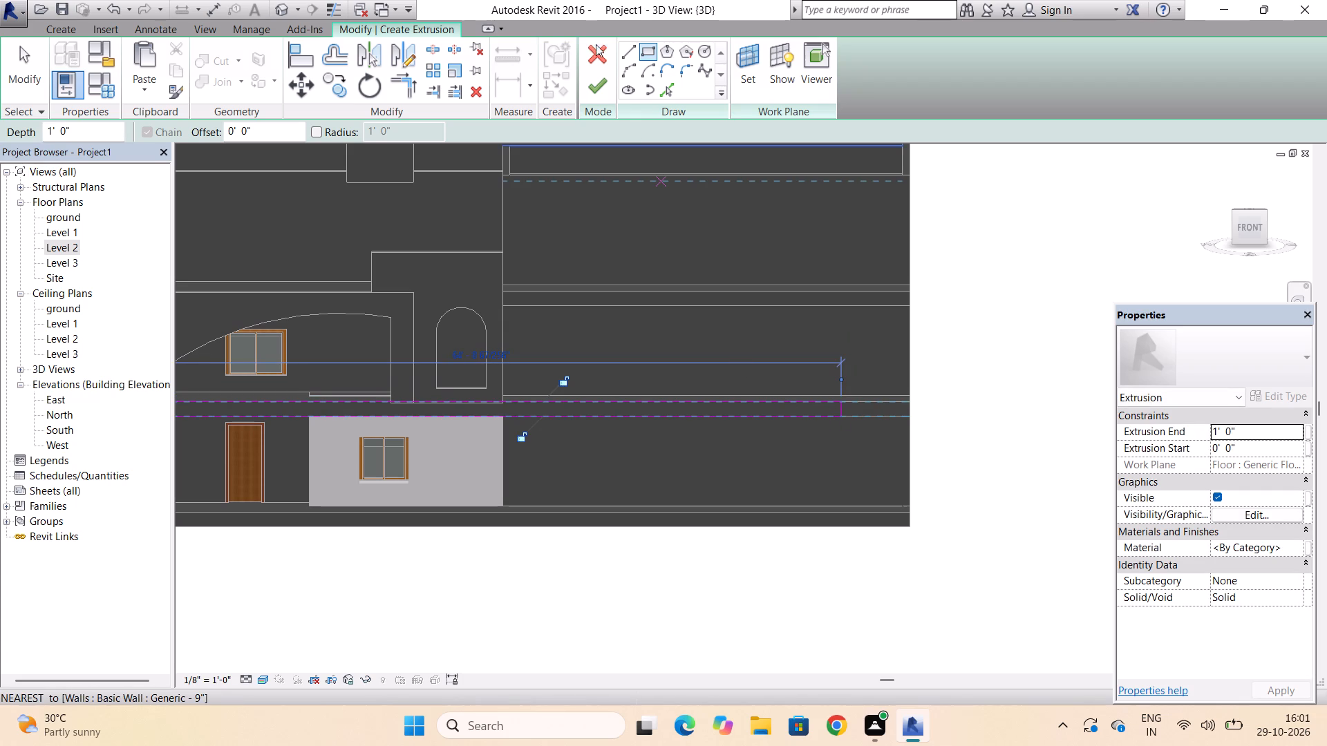
left_click(592, 81)
scroll(706, 361, "down", 3)
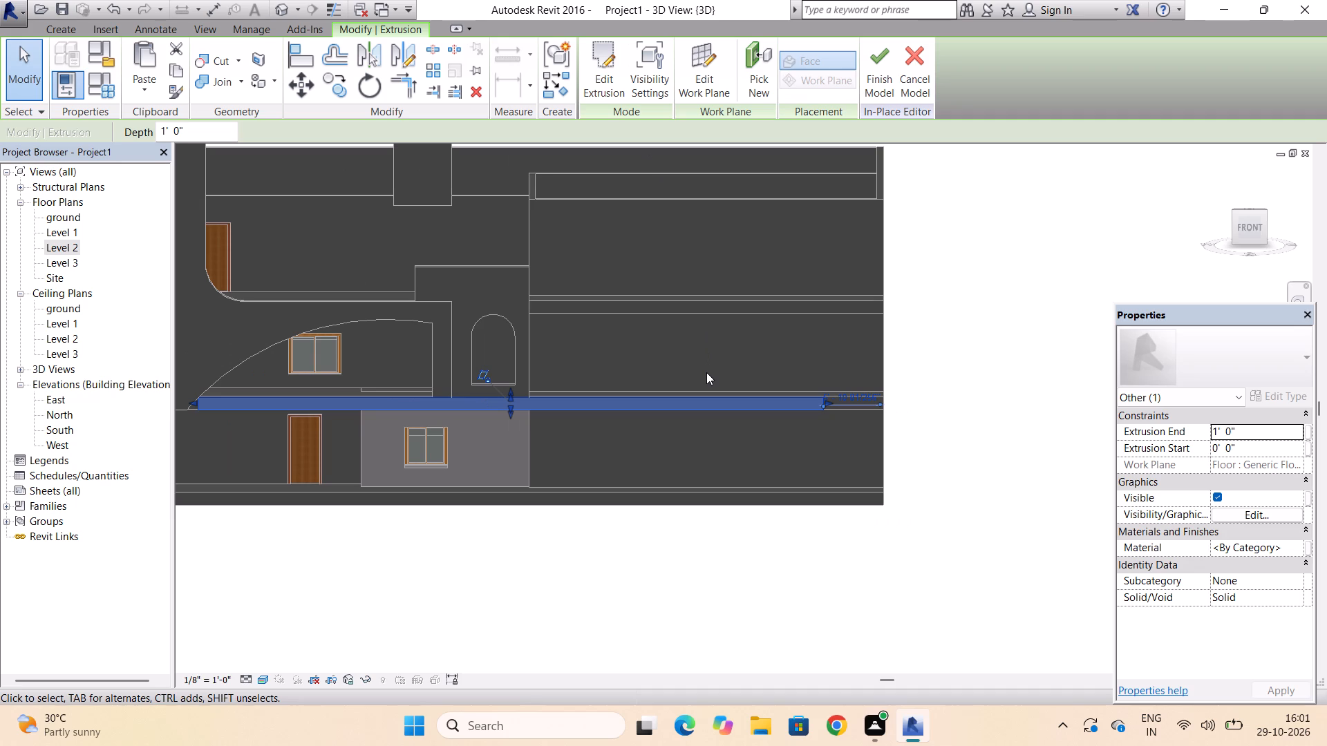
scroll(774, 390, "up", 2)
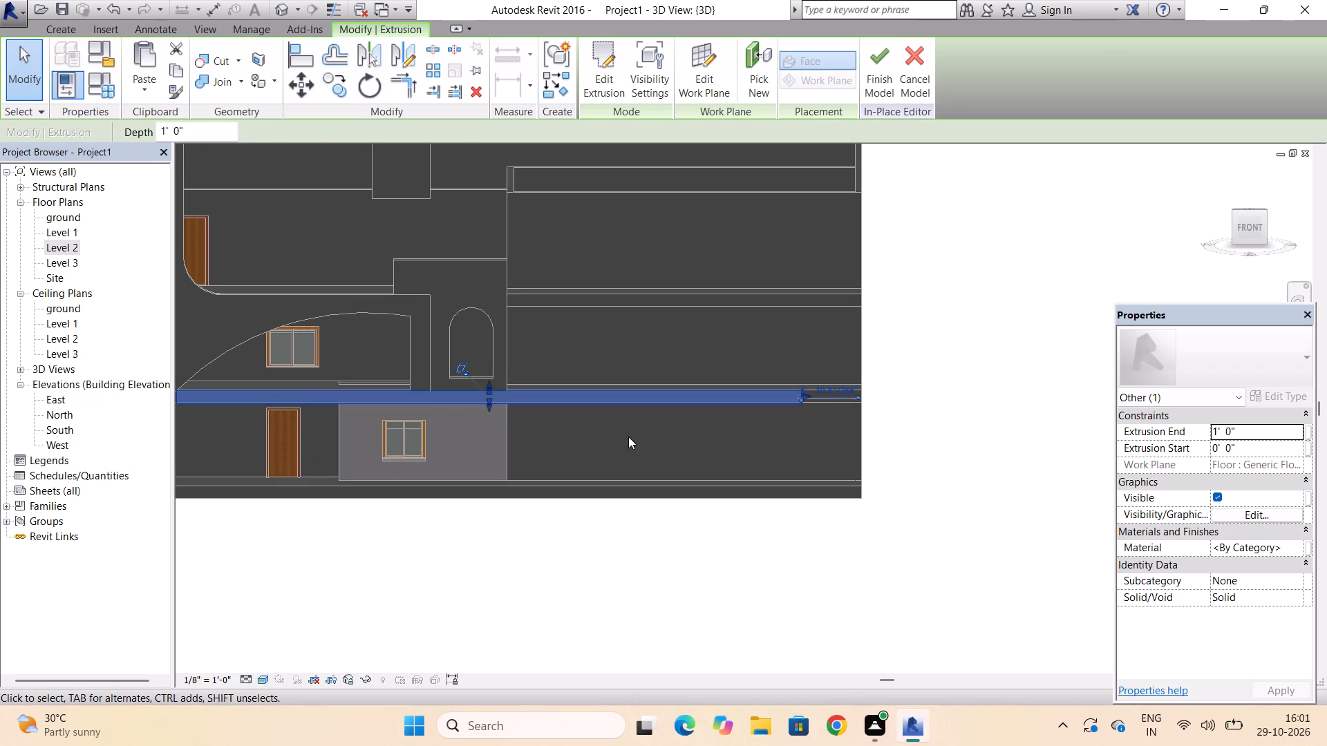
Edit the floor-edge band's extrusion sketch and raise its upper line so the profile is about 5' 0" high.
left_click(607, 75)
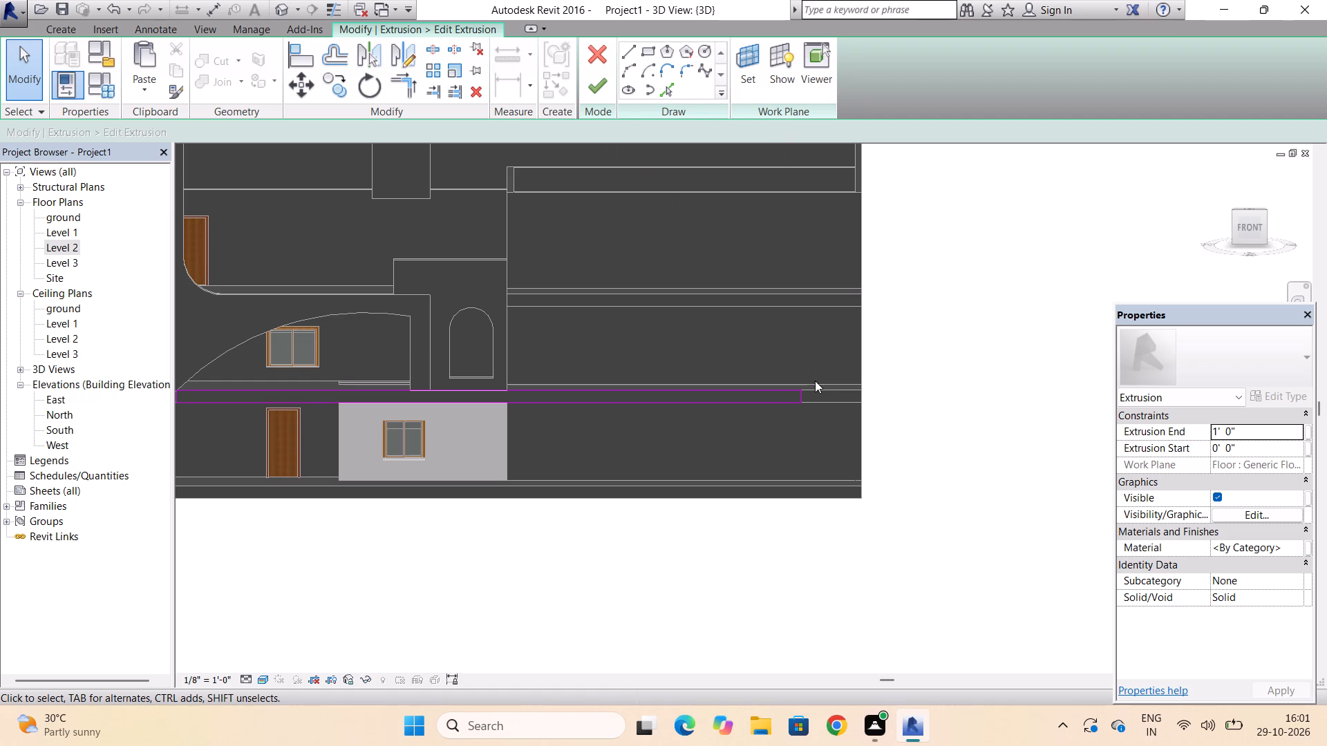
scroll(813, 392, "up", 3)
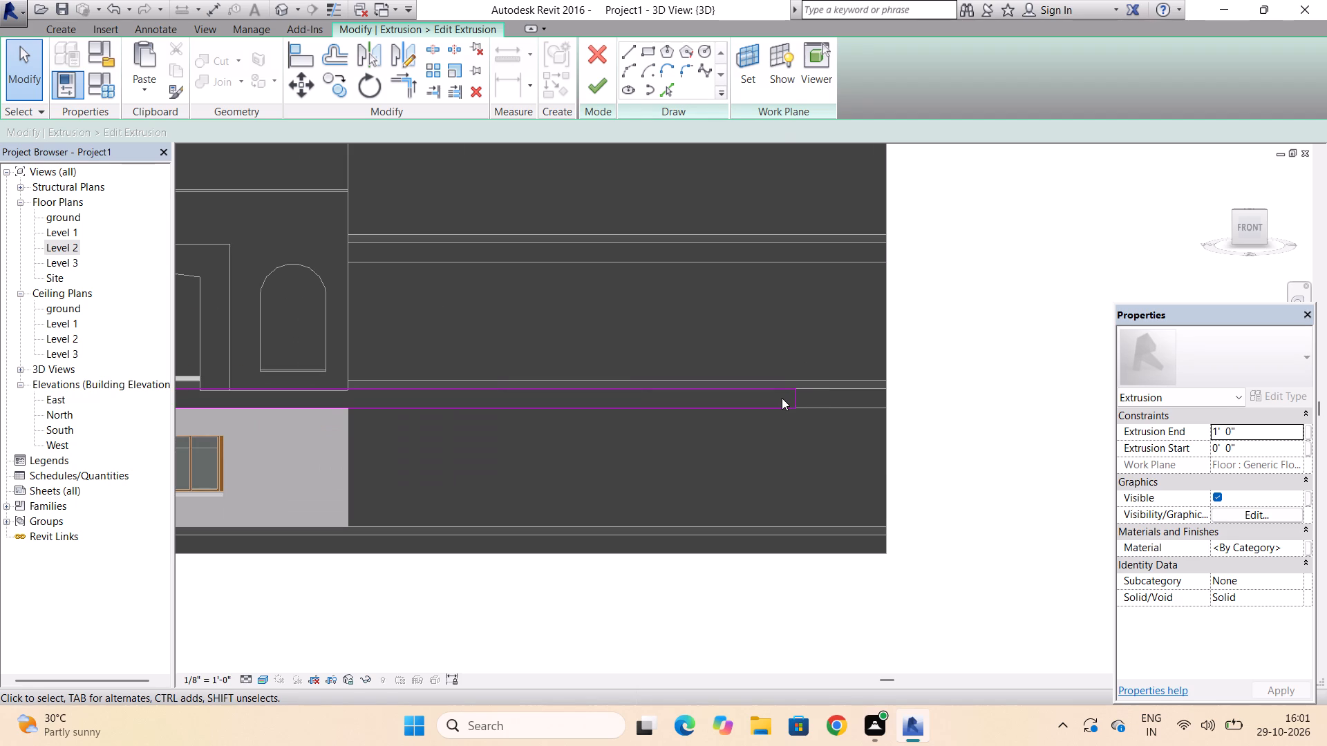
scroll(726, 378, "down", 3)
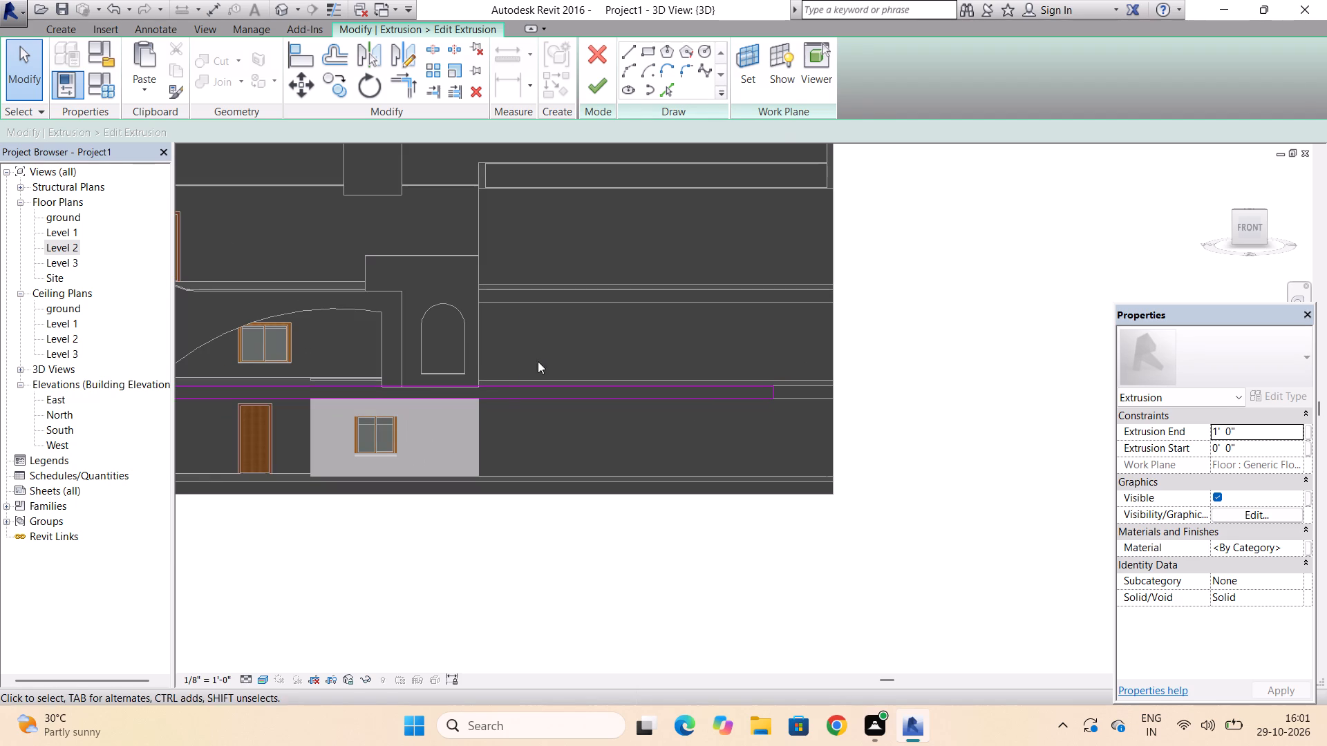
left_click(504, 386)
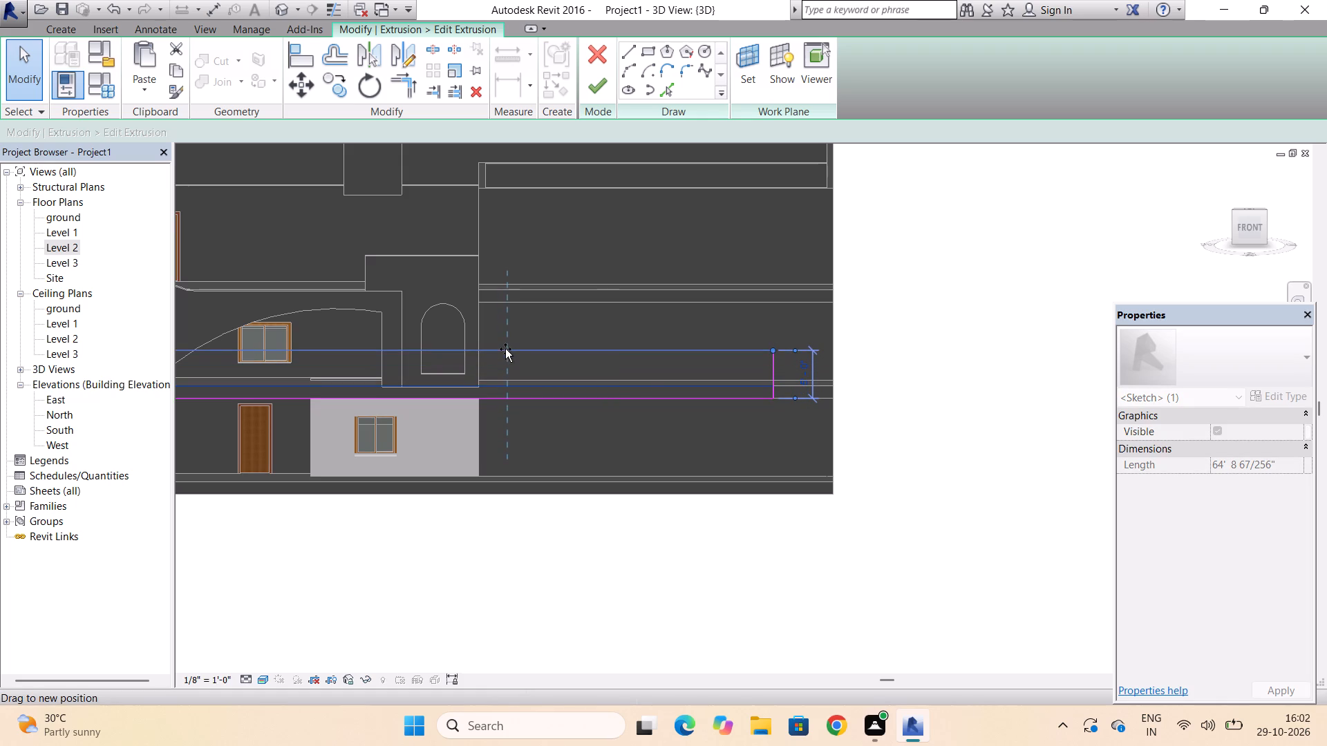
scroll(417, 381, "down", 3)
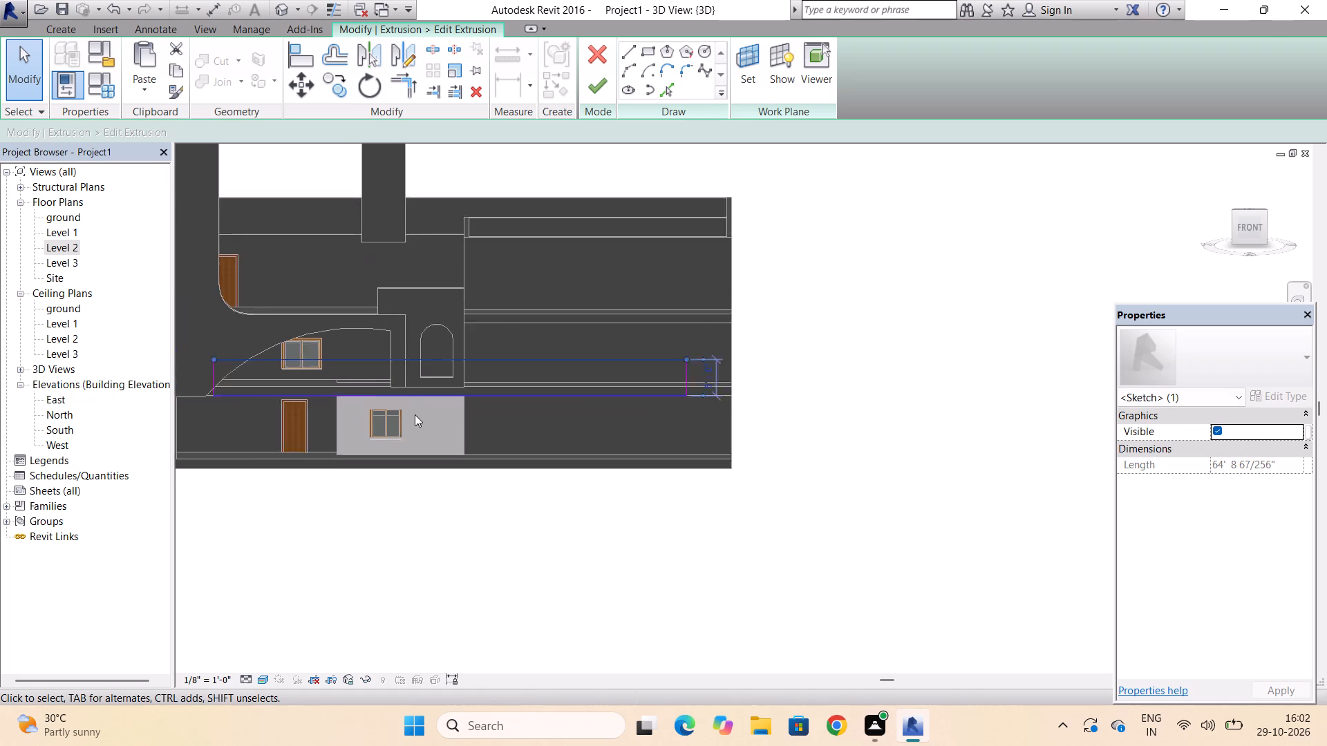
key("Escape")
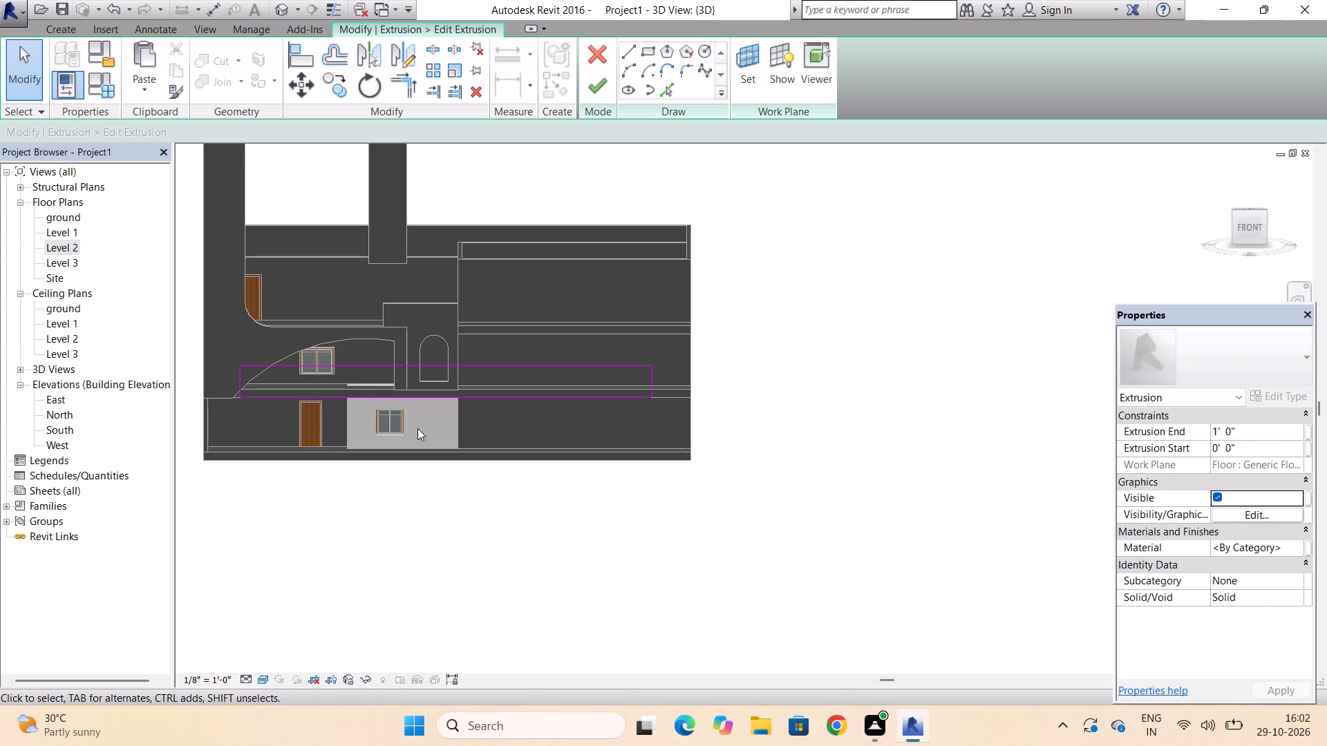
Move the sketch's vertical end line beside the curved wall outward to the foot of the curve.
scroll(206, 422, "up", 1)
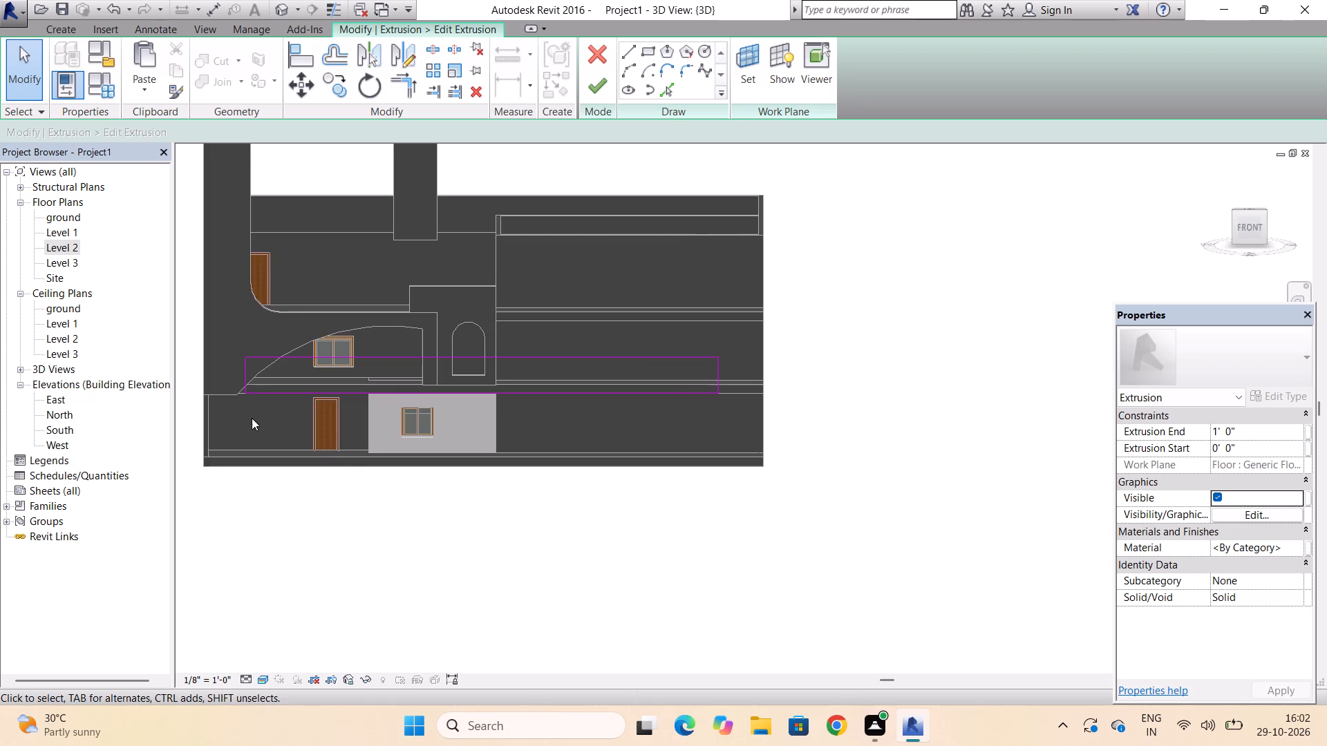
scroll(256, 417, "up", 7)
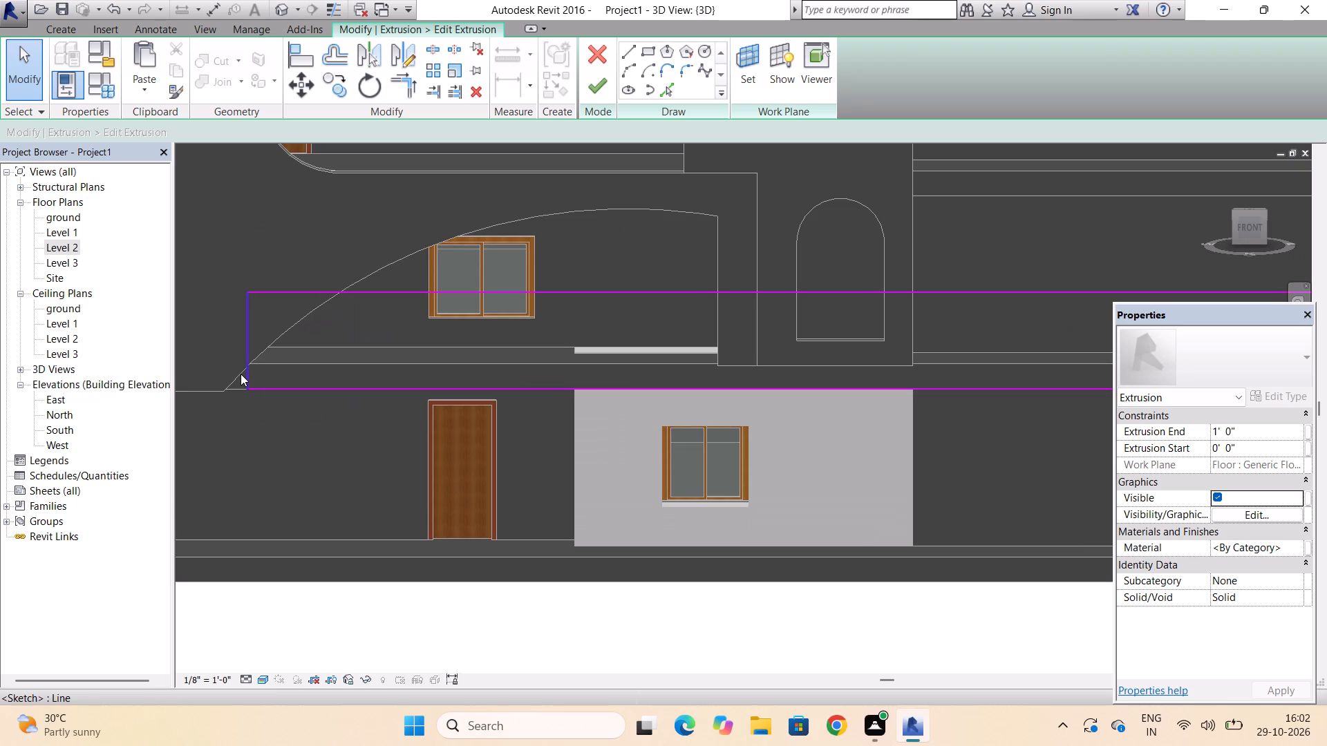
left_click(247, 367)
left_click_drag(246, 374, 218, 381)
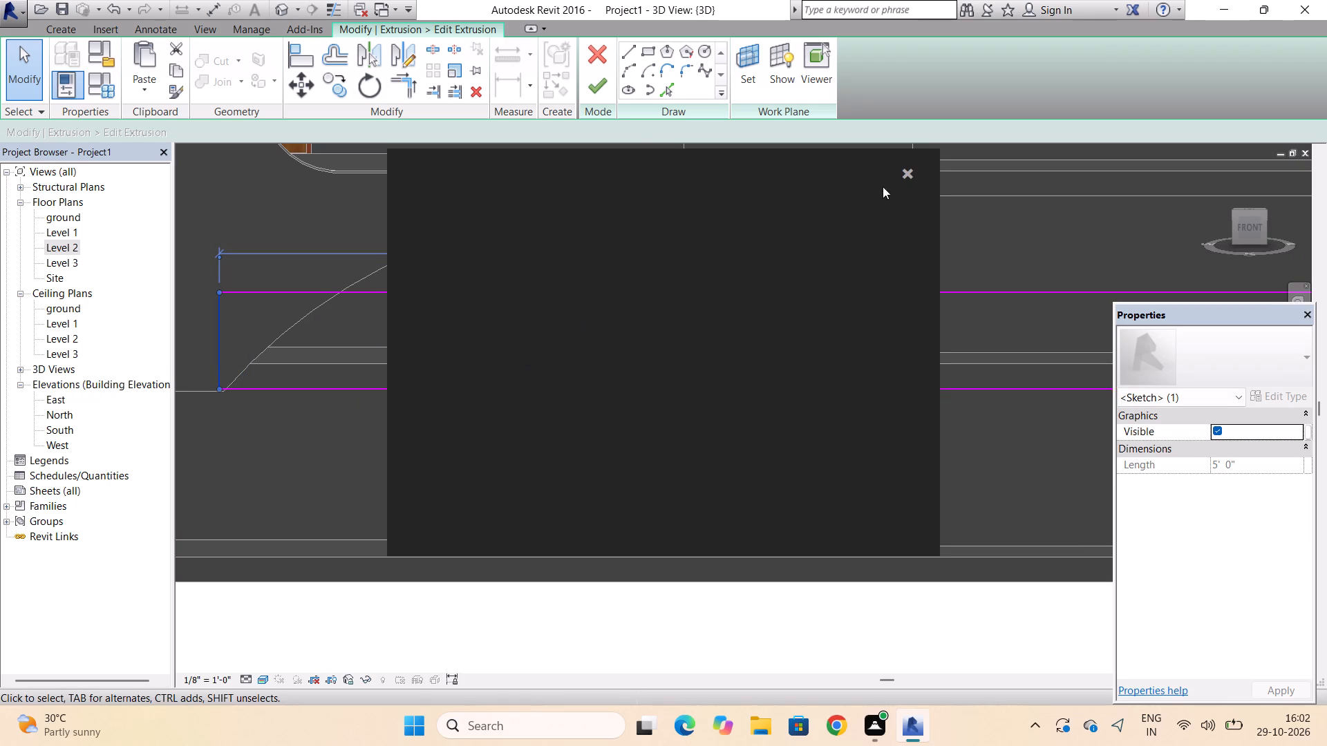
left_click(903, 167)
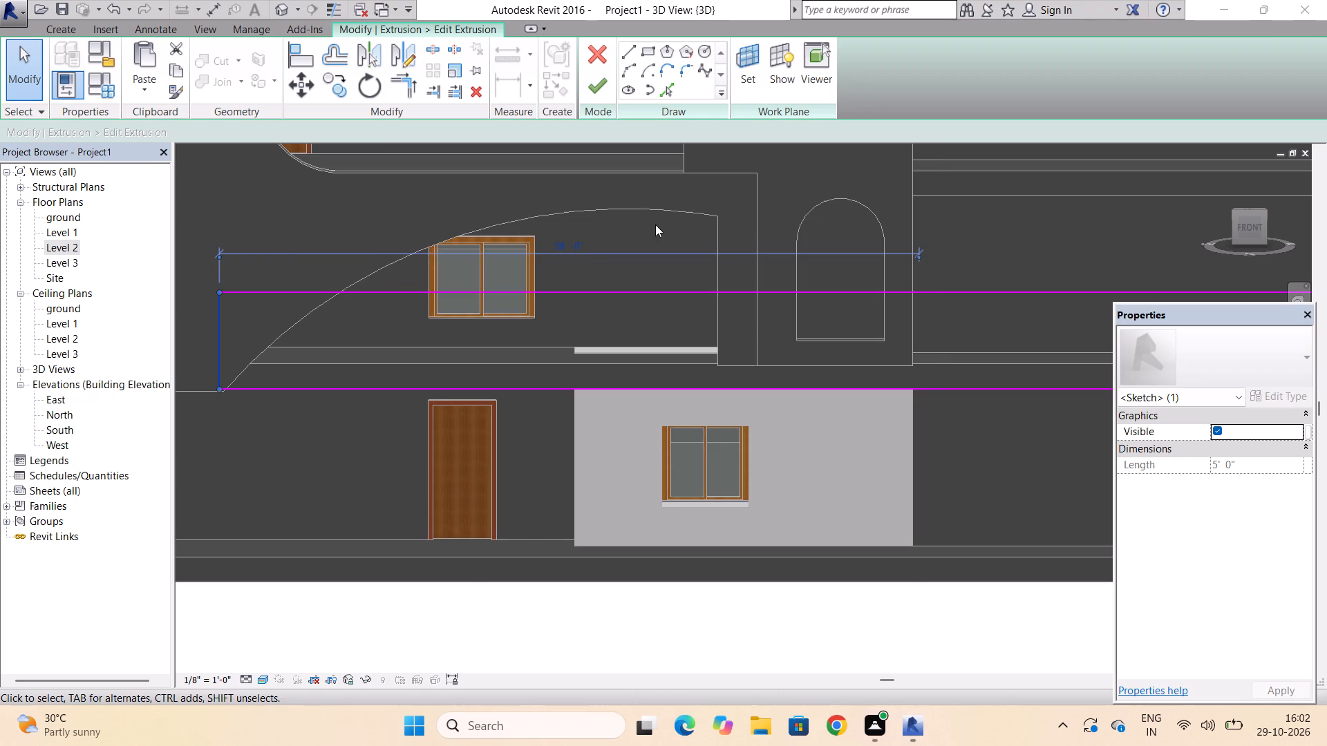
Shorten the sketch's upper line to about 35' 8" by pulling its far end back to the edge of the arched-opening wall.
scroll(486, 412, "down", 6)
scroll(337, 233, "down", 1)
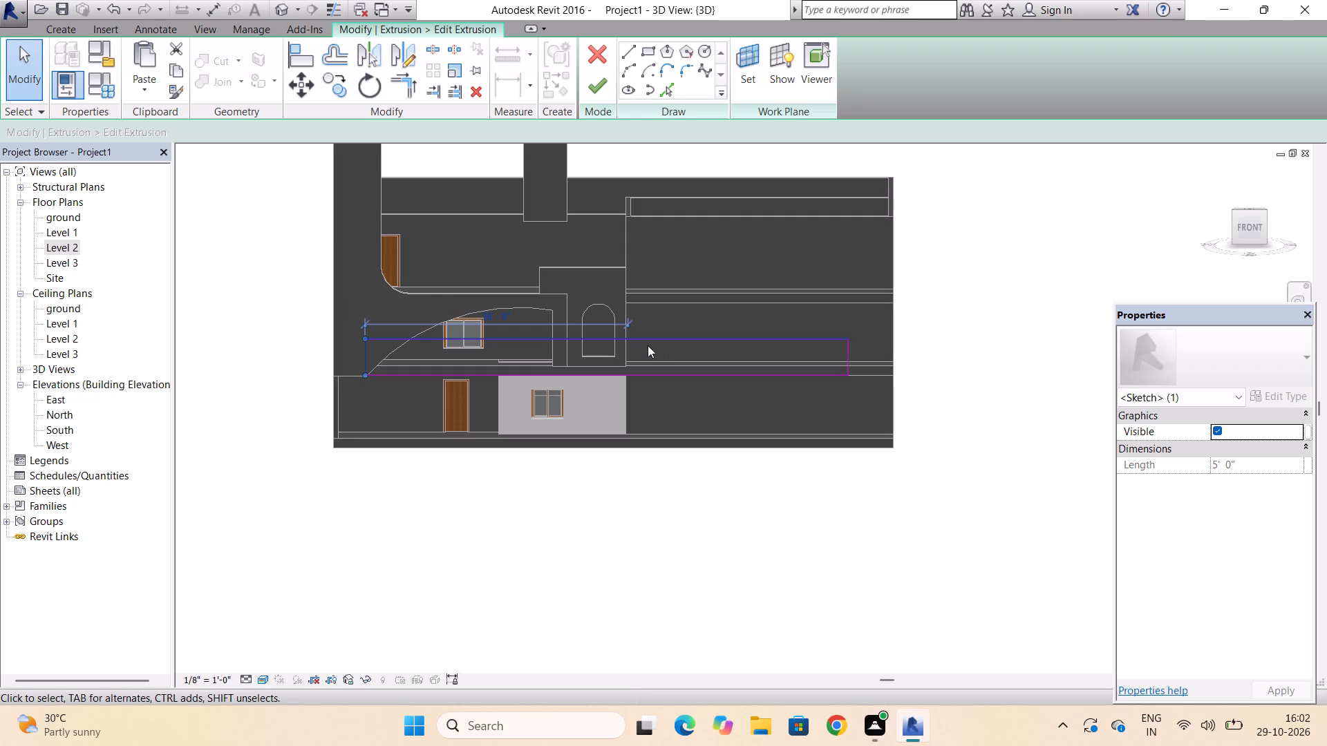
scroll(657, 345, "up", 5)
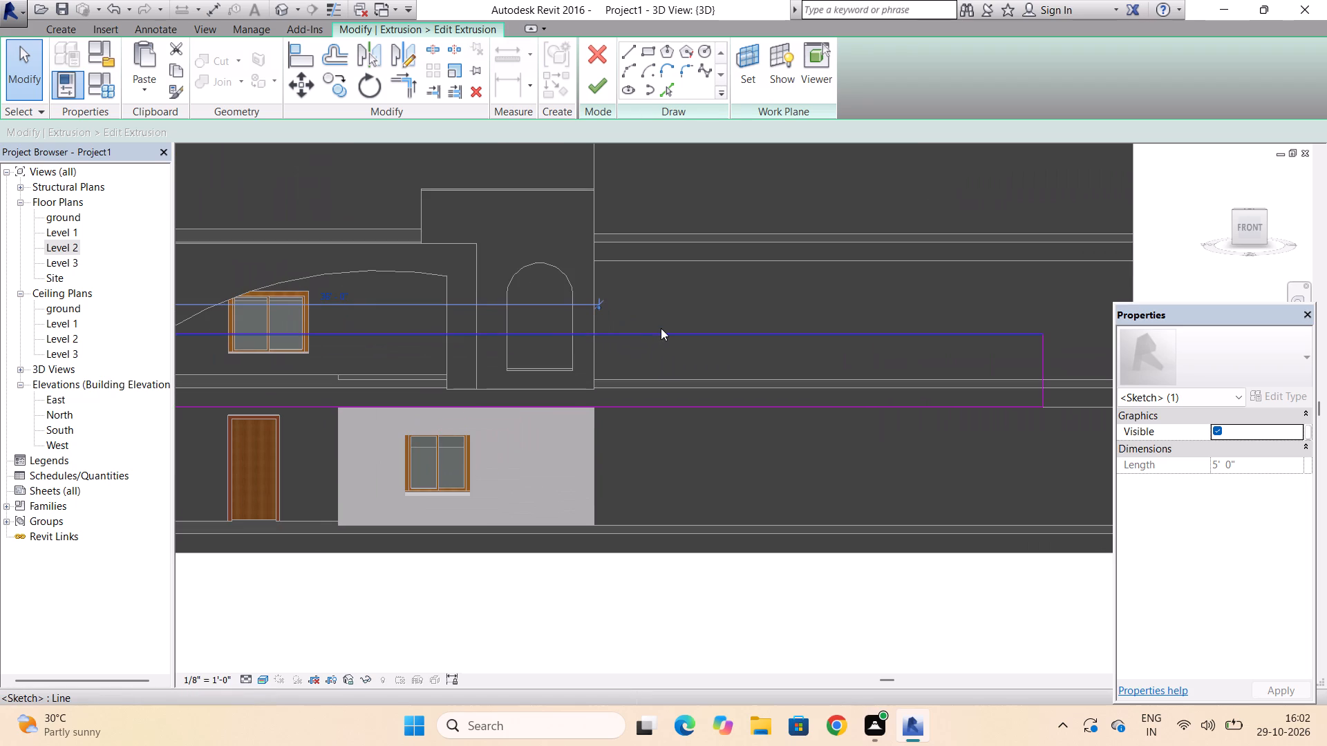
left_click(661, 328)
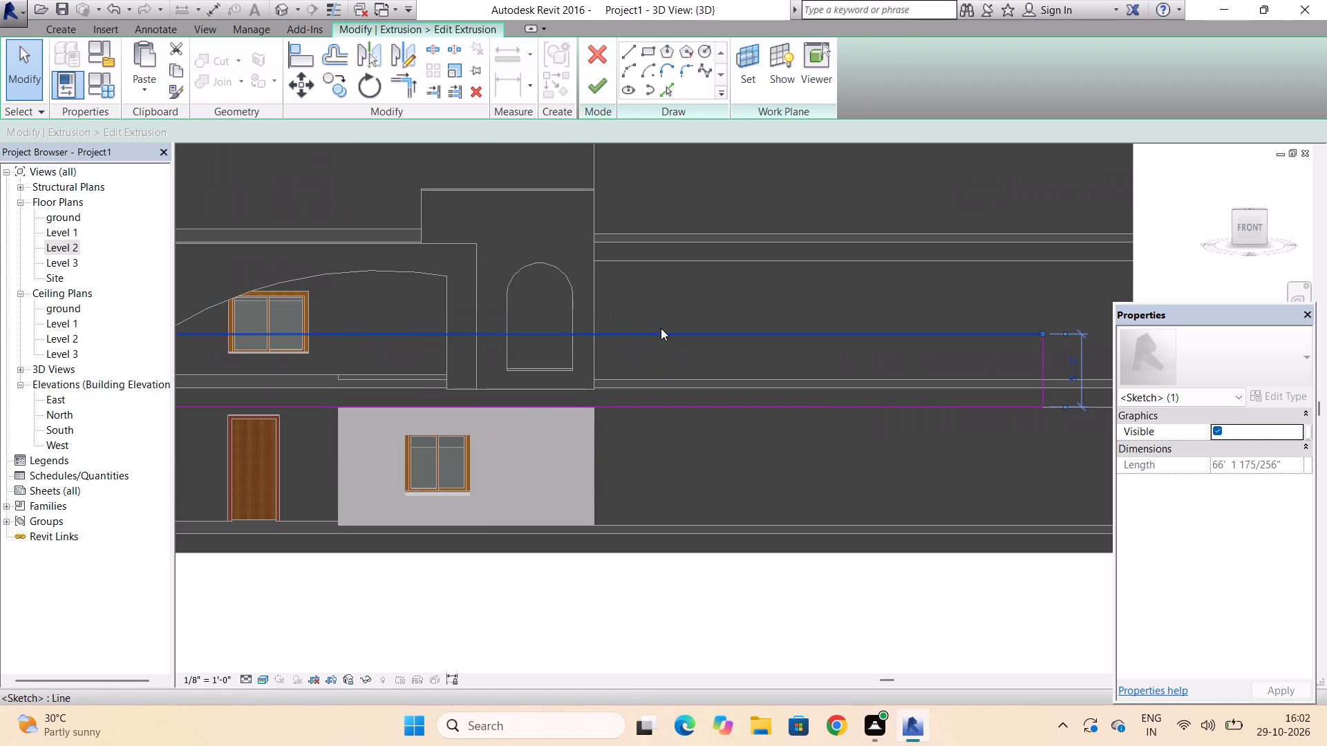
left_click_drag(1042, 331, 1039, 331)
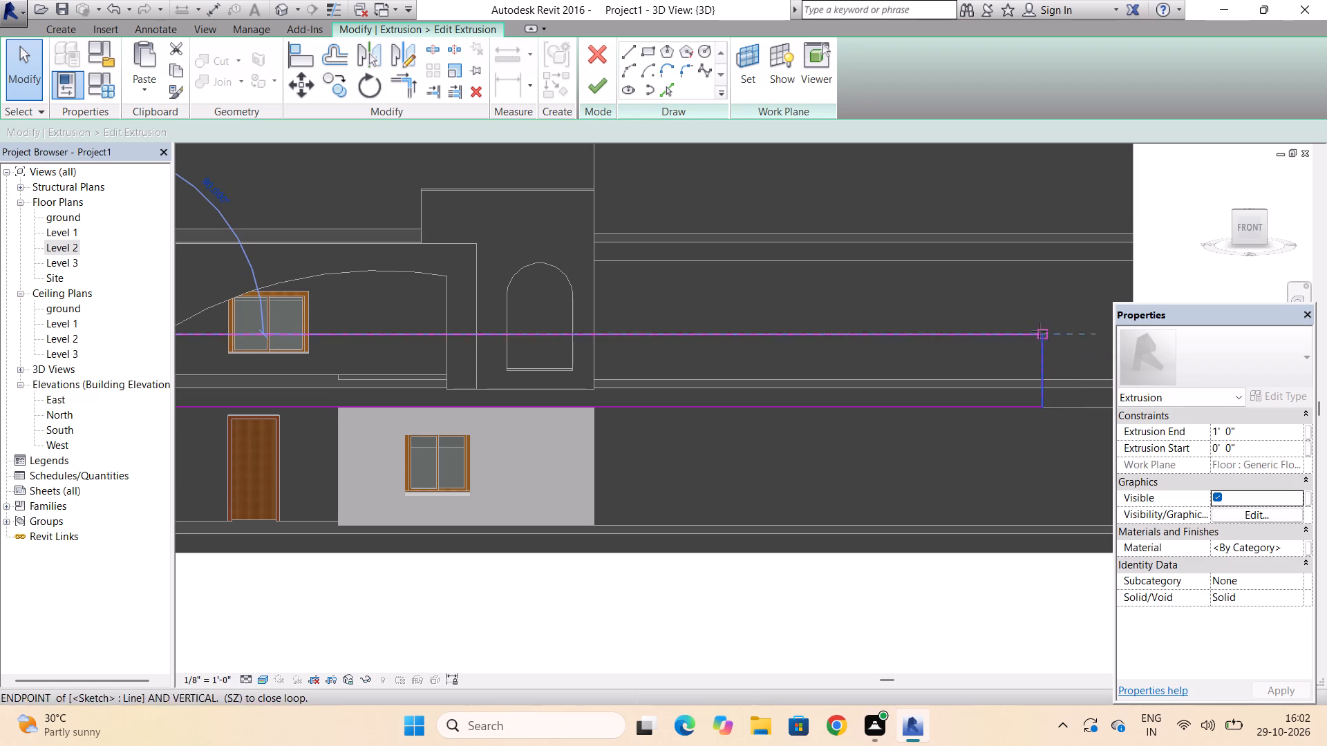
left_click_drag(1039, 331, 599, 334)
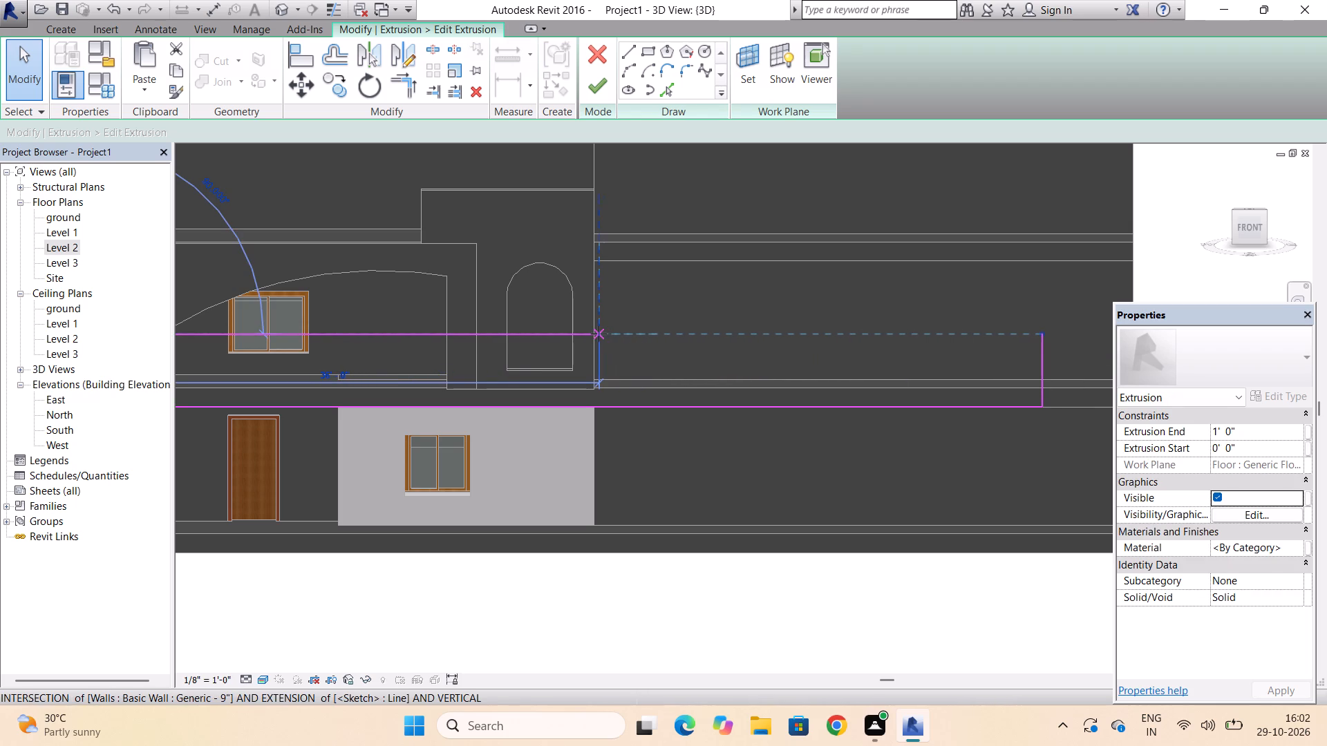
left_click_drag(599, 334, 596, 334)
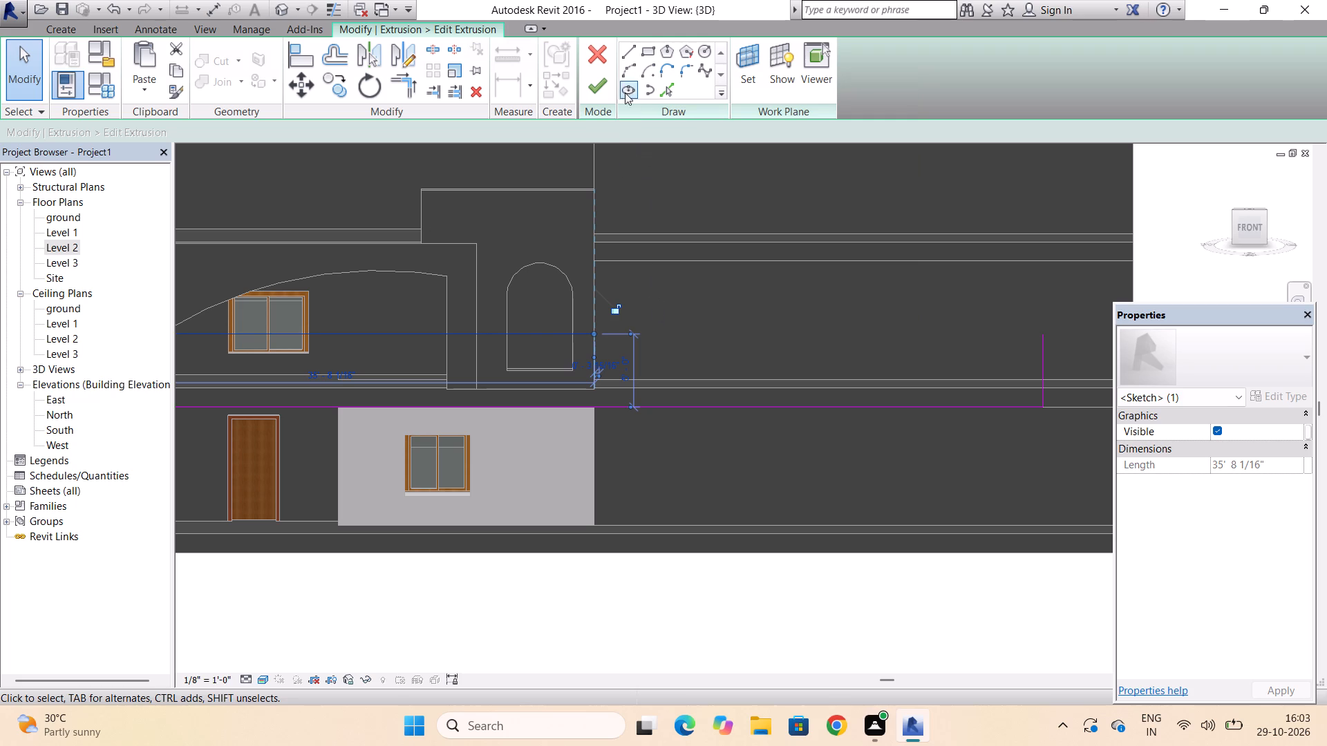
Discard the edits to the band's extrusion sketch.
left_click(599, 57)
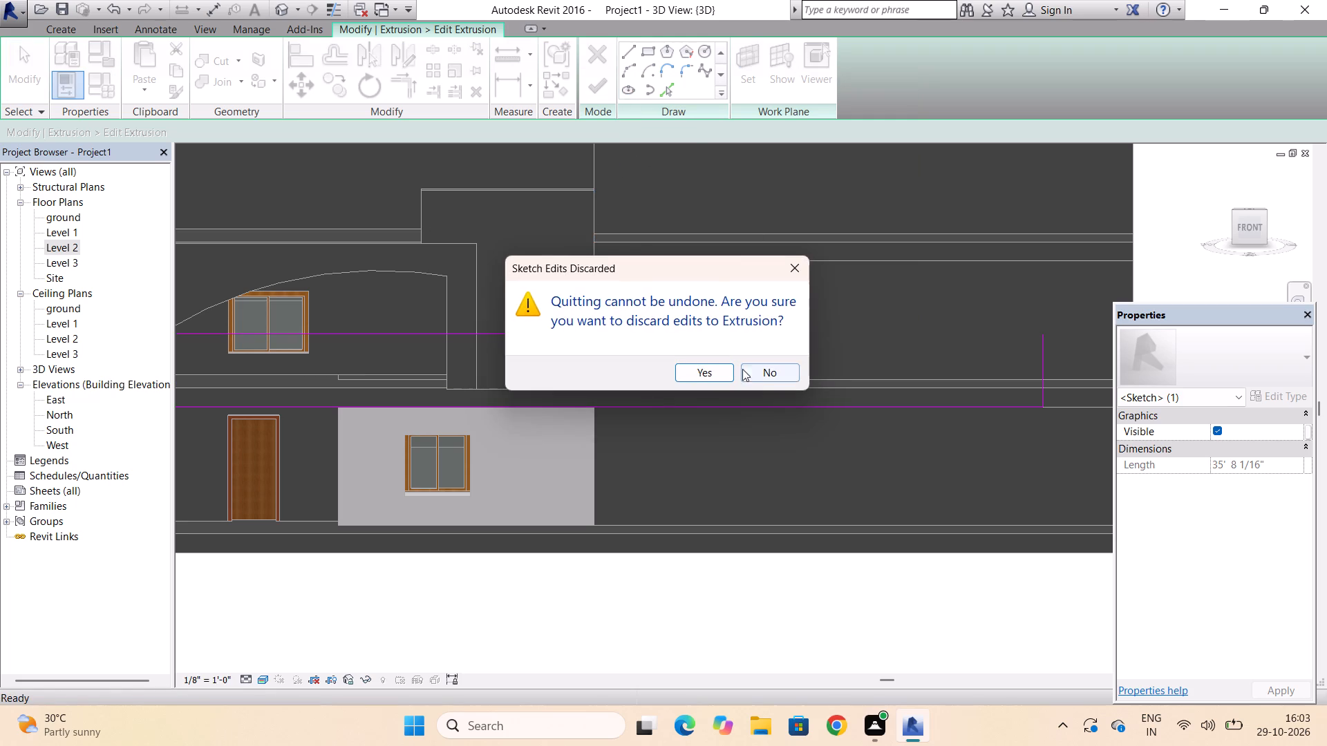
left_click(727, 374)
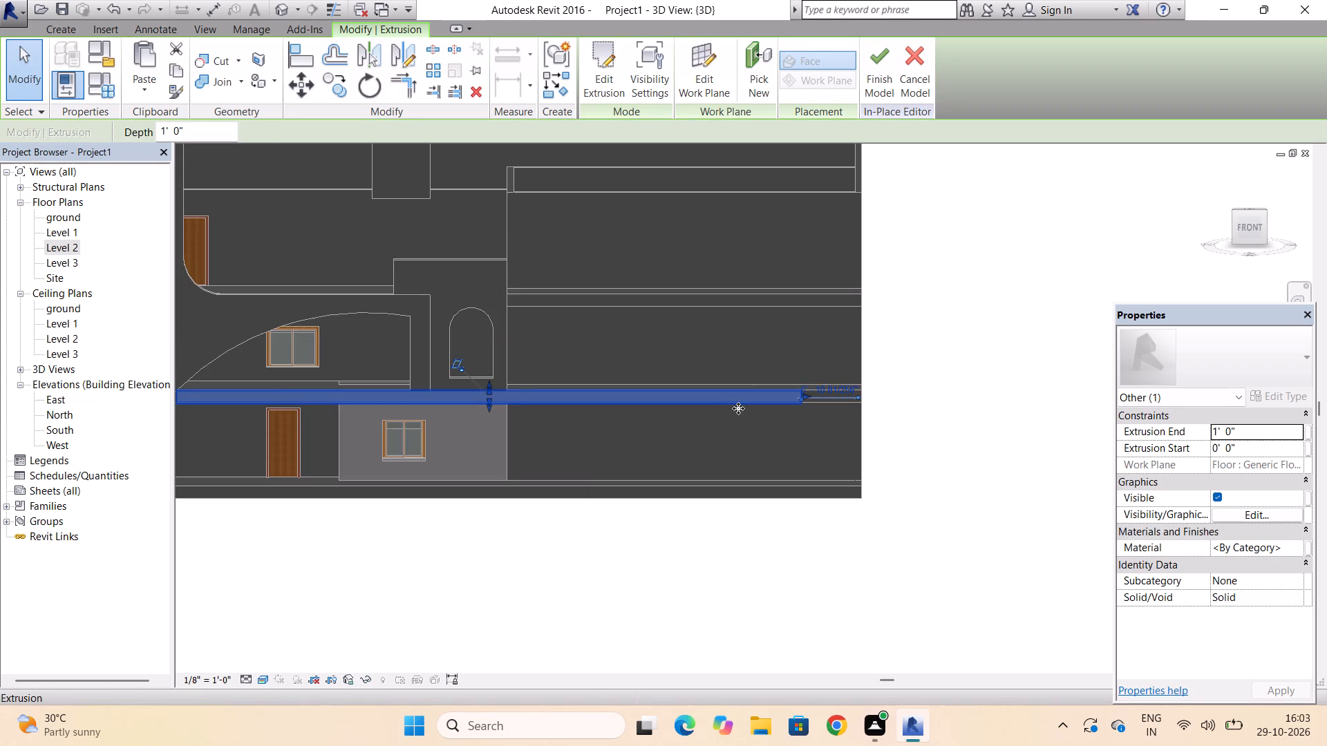
Delete the band extrusion along the floor edge and finish the in-place wall model, accepting removal of the empty family.
key("Delete")
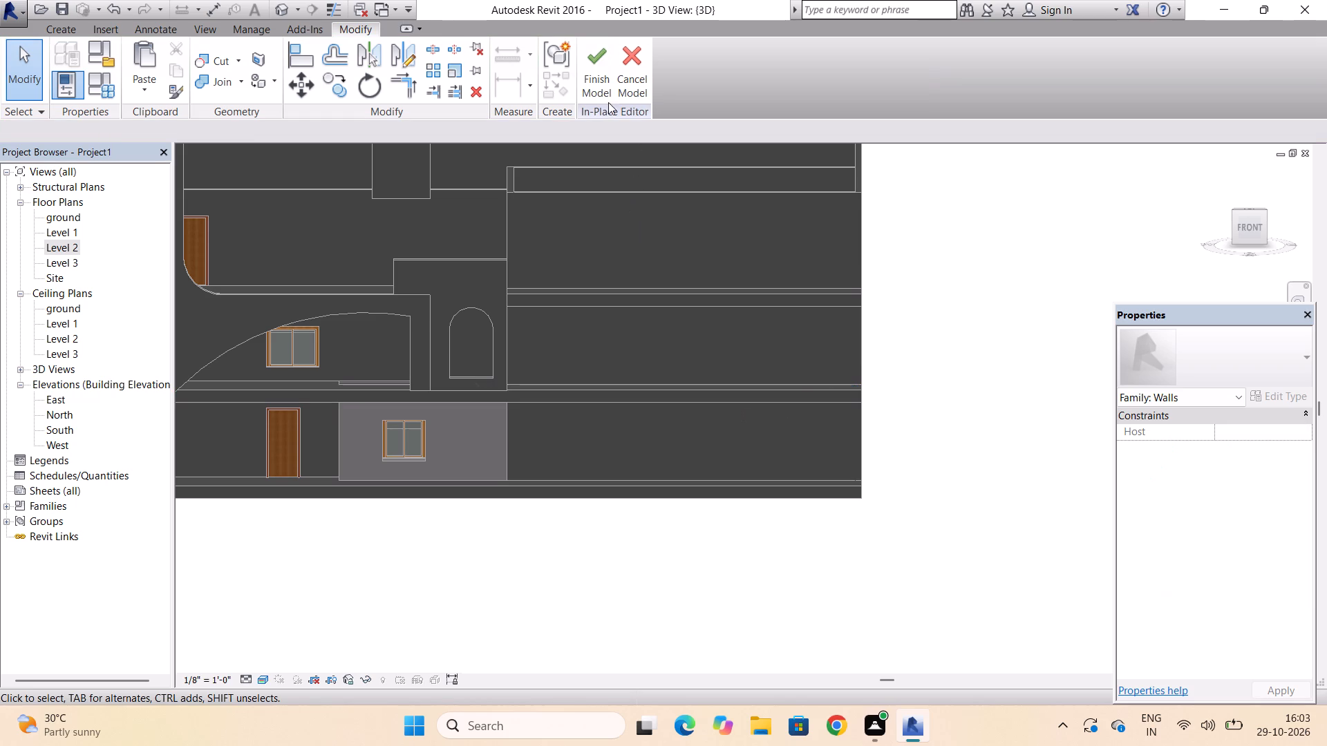
left_click(603, 86)
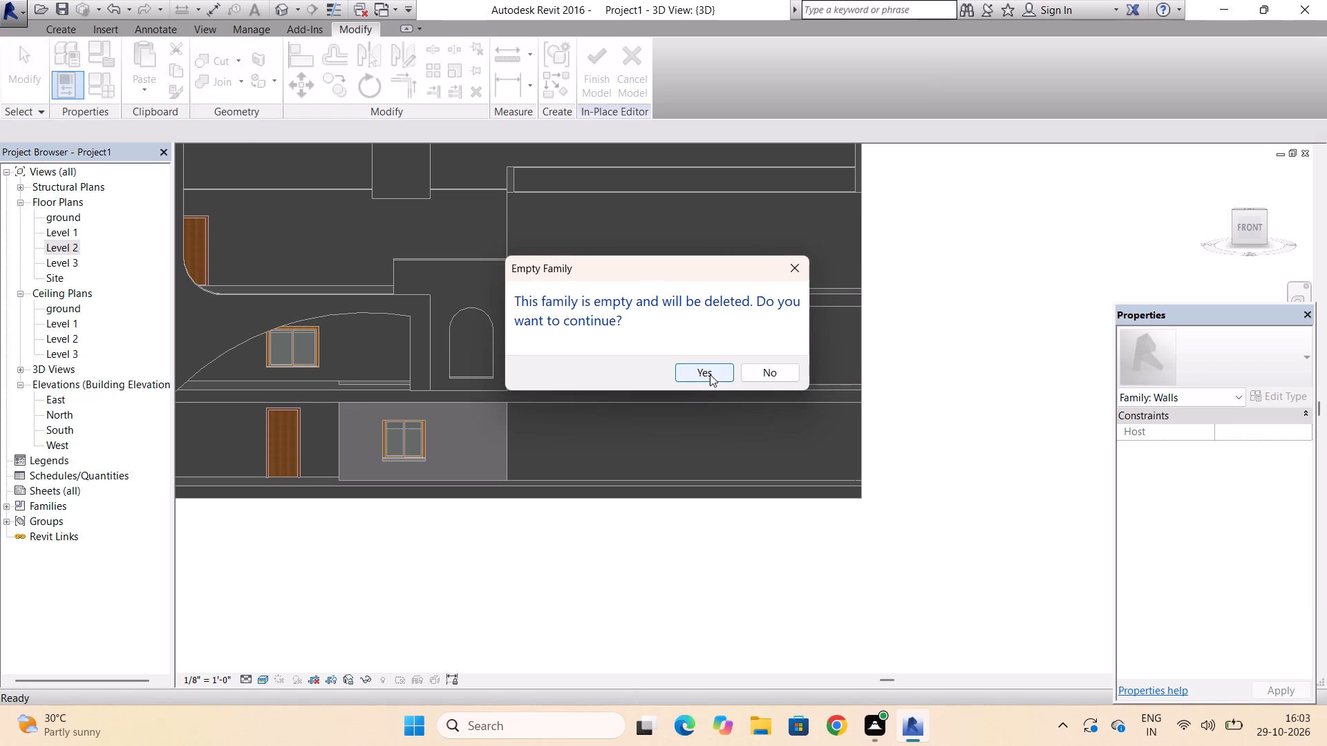
left_click(710, 374)
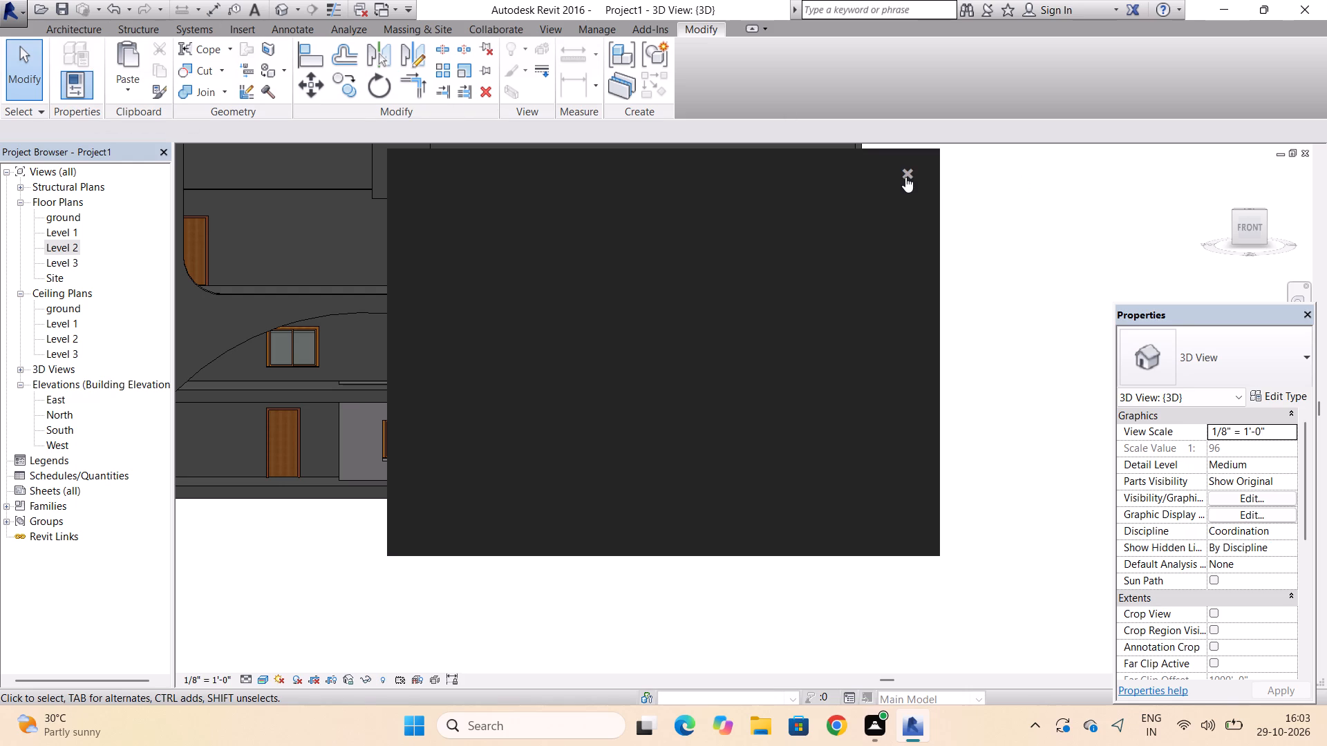
left_click(905, 177)
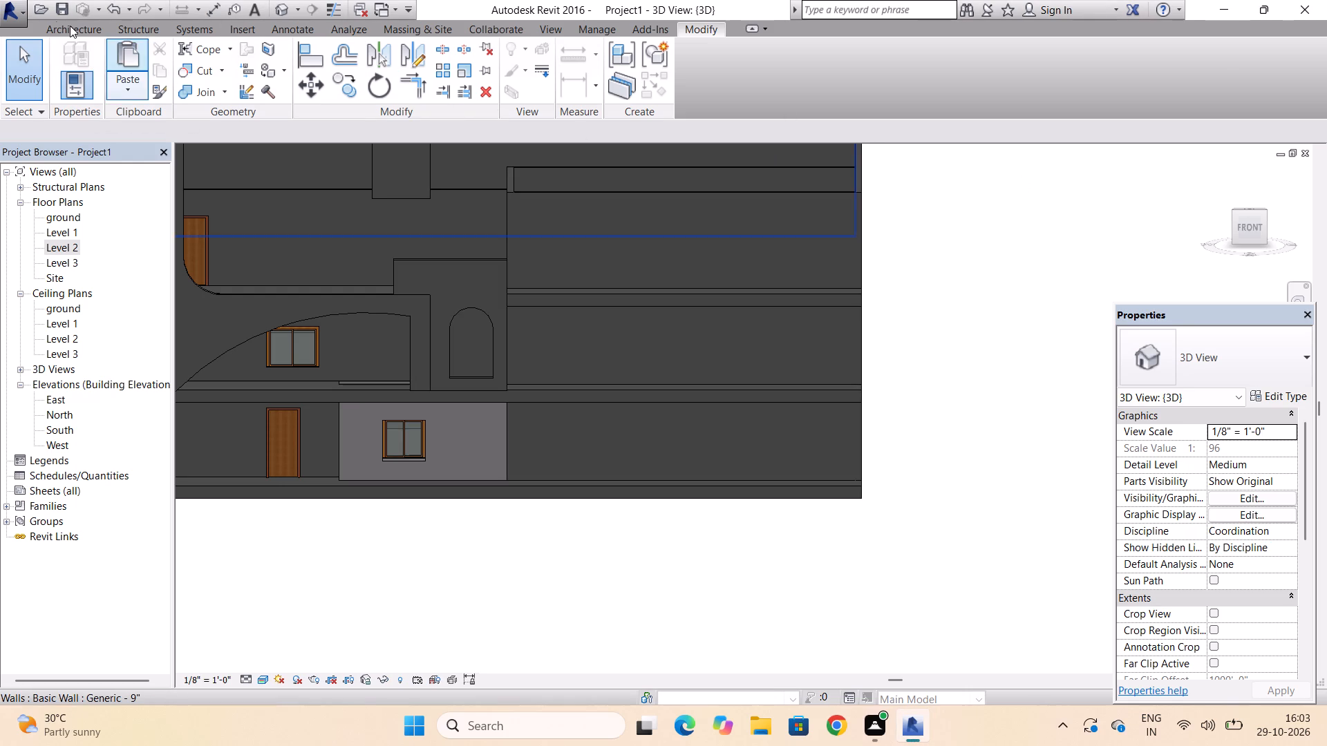
Start the Window tool with the Slider with Trim 48" x 48" type.
left_click(68, 31)
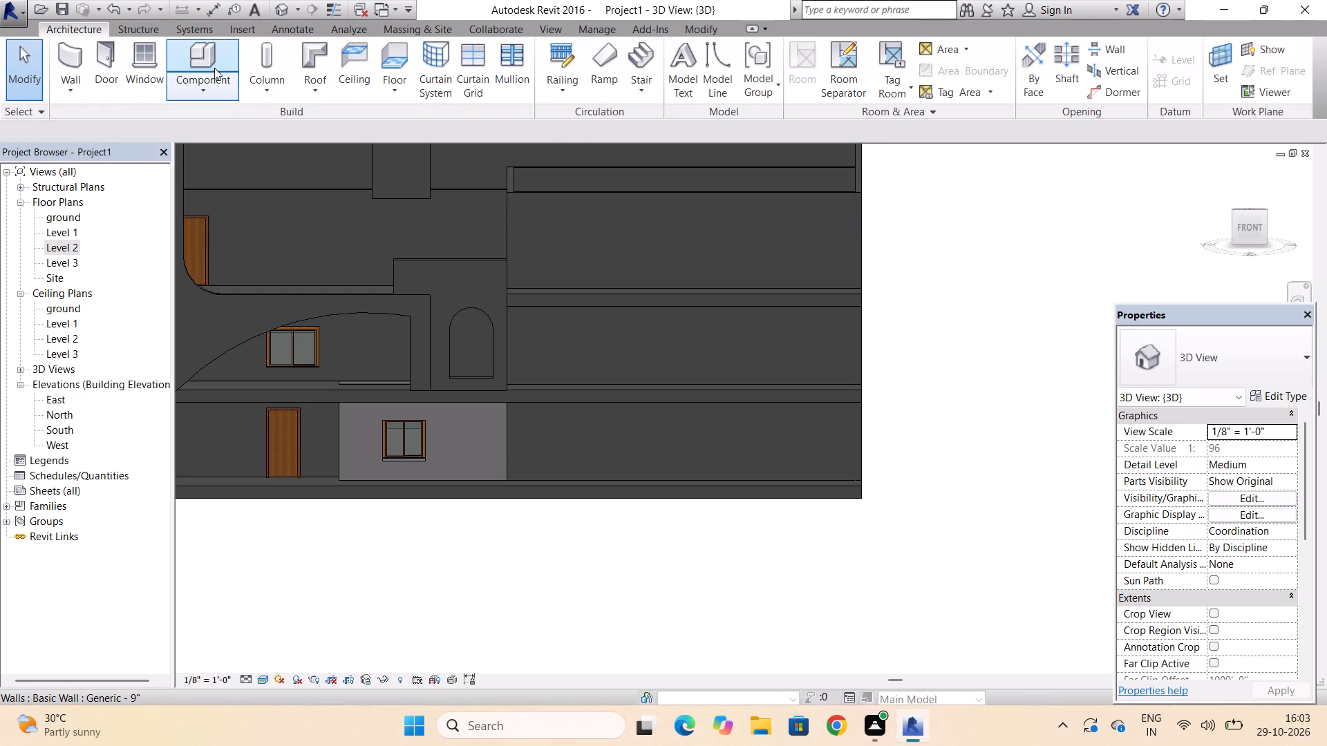
left_click(139, 49)
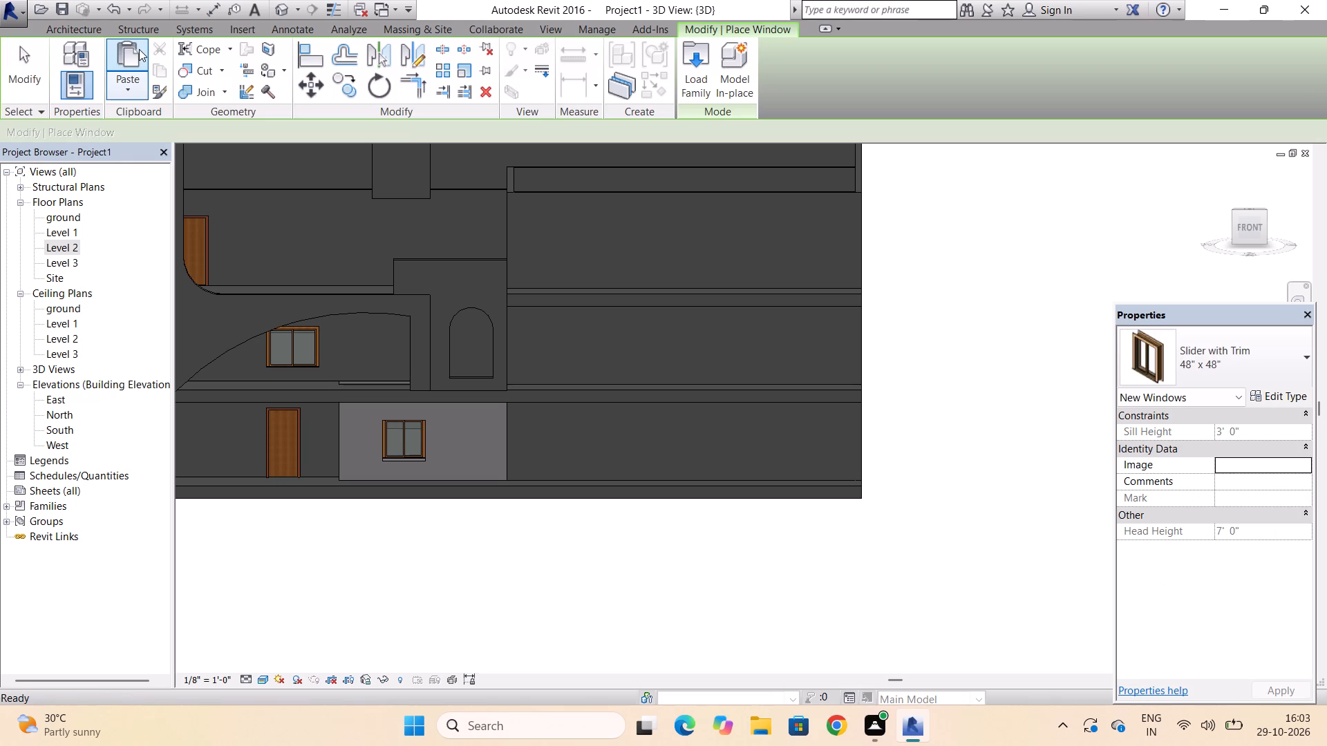
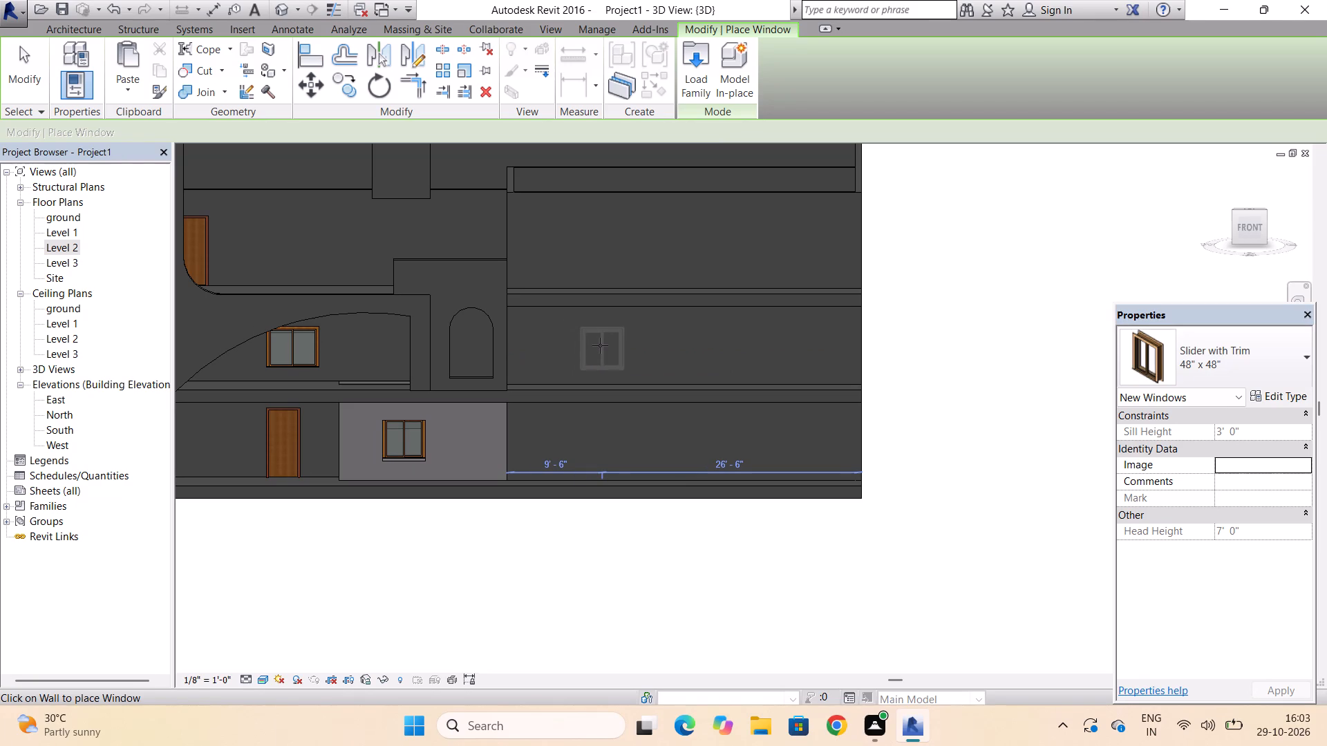
Place the 48" x 48" window in the upper-storey wall beyond the arched opening, centred 9' 6" from the wall's near edge.
left_click(601, 343)
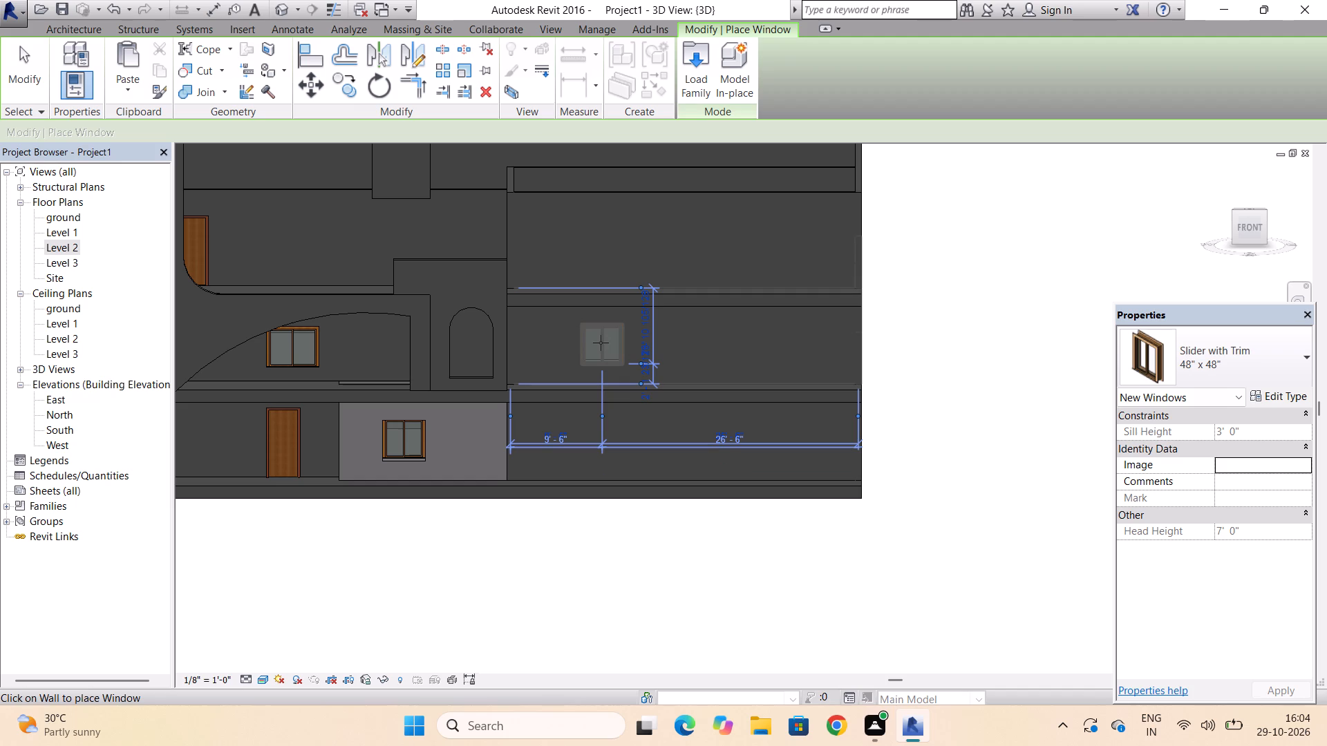
key("Escape")
key("Escape")
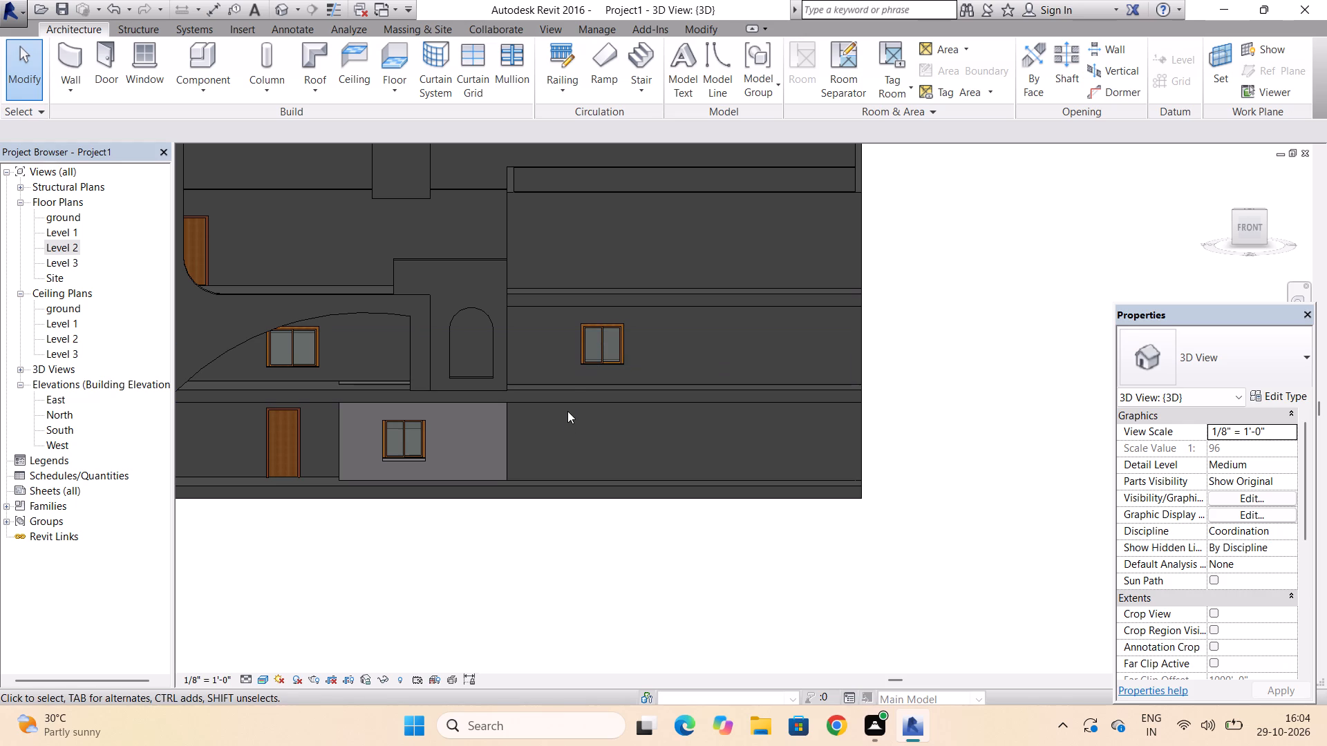
Start a new in-place model in the Walls category and accept its default name.
scroll(594, 341, "up", 1)
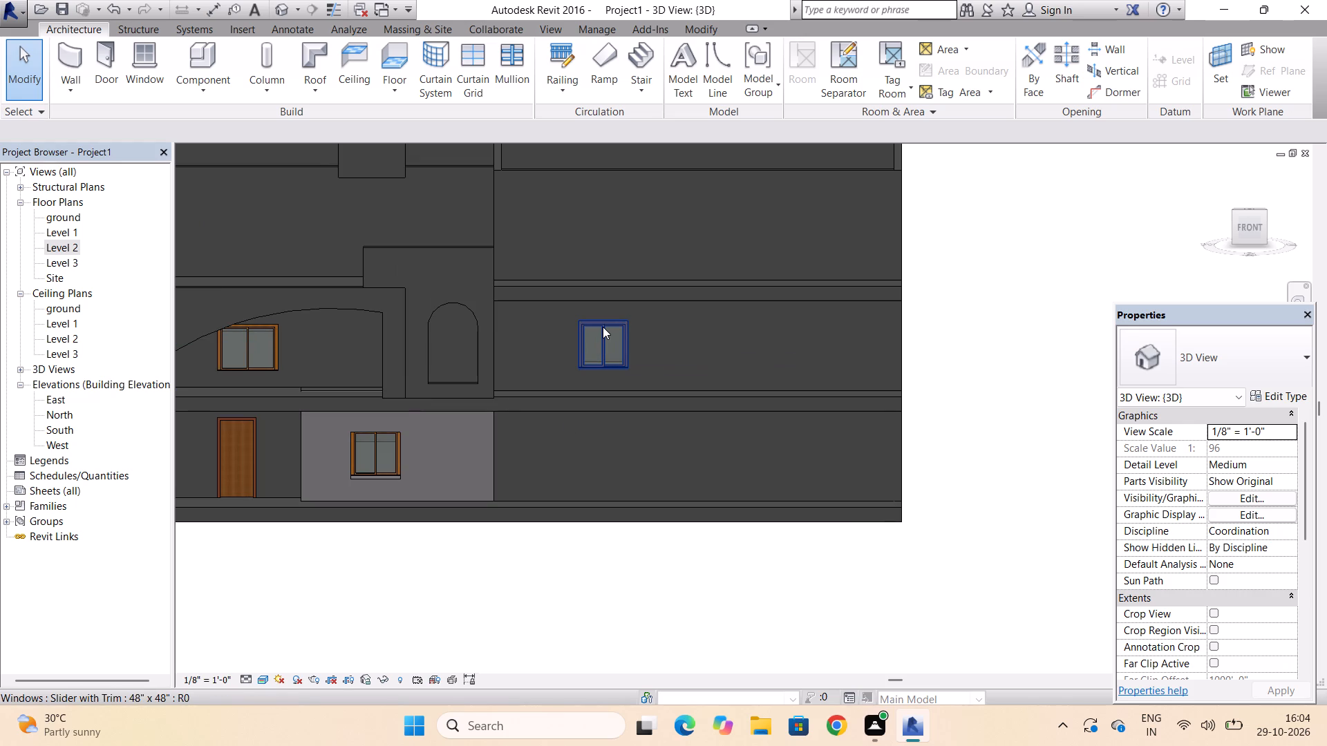
scroll(603, 327, "down", 2)
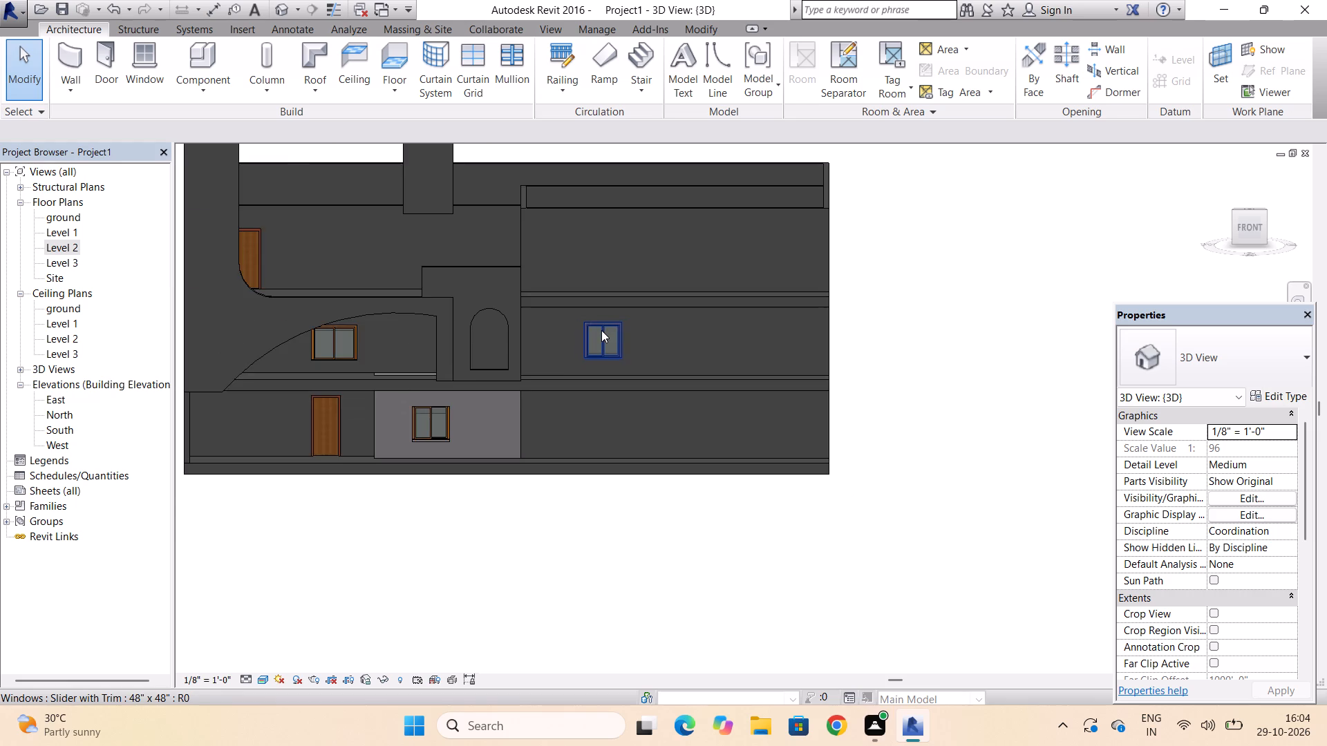
scroll(601, 330, "down", 2)
scroll(601, 330, "up", 4)
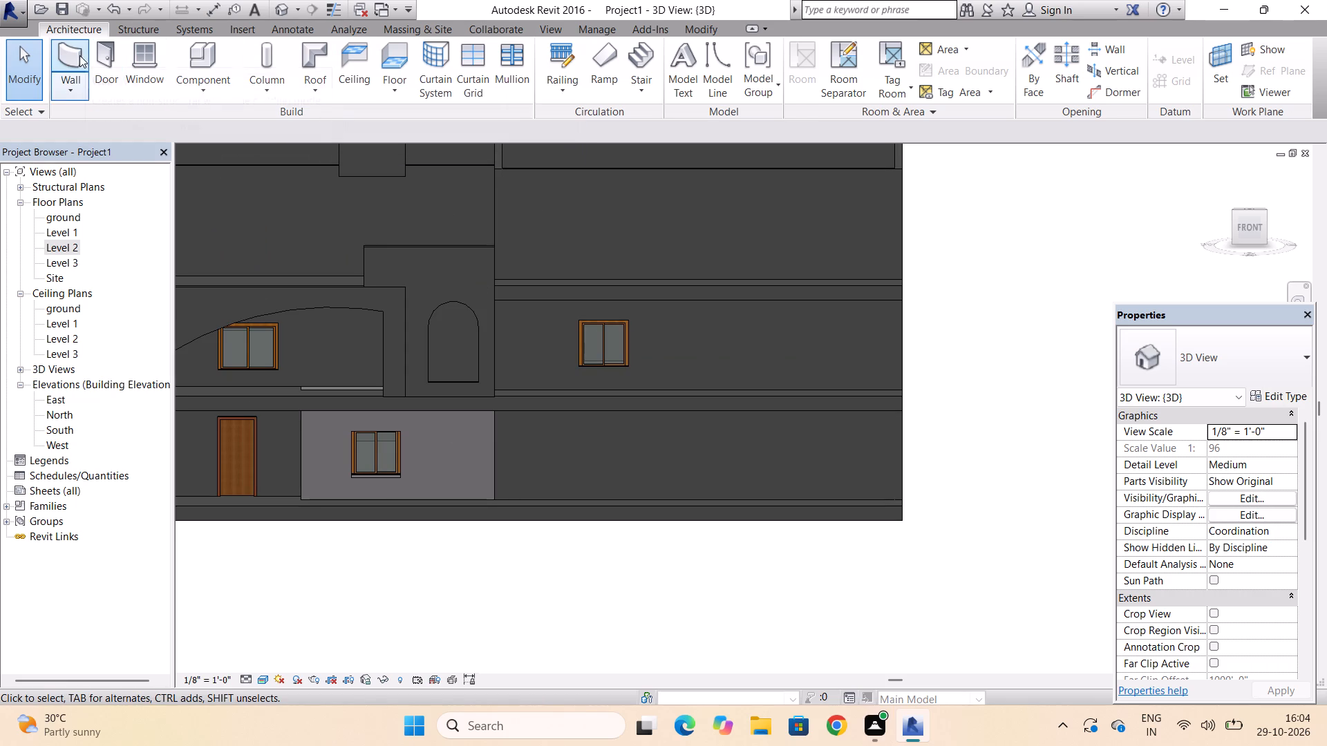
left_click(180, 93)
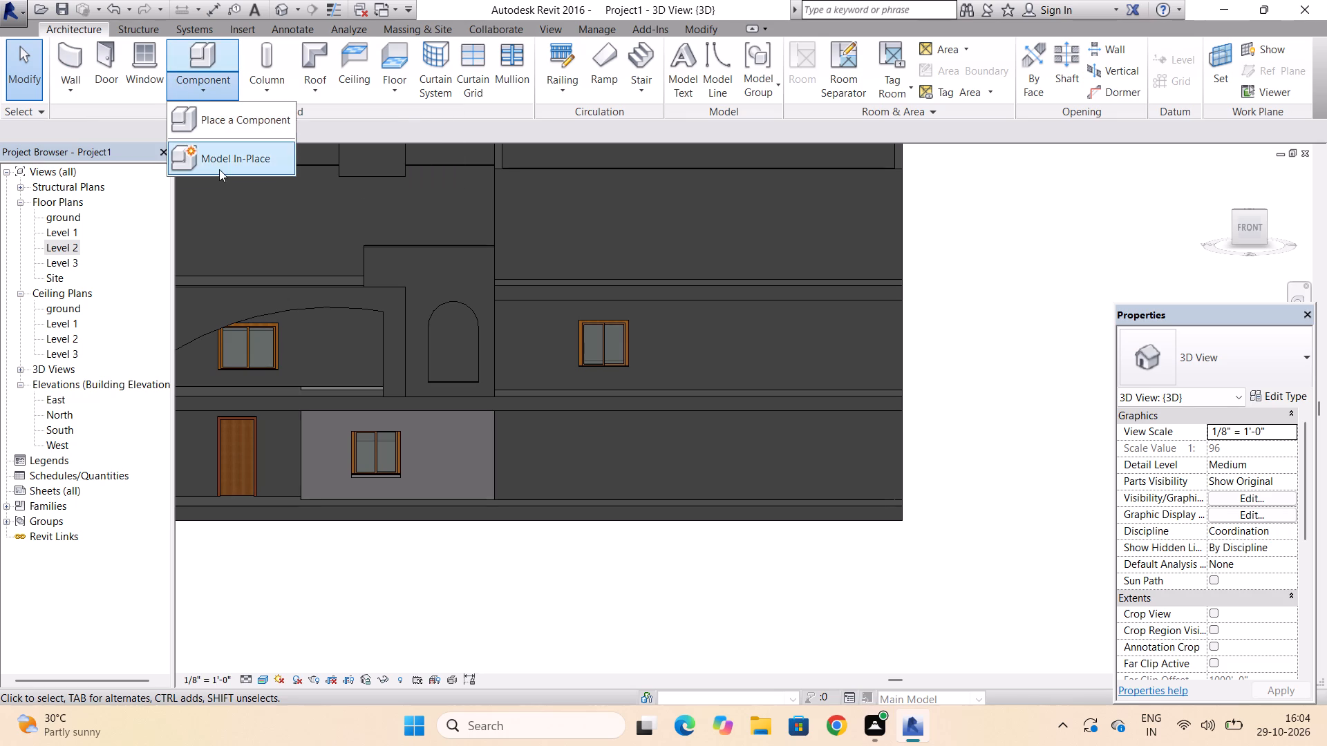
left_click(219, 169)
scroll(686, 339, "down", 9)
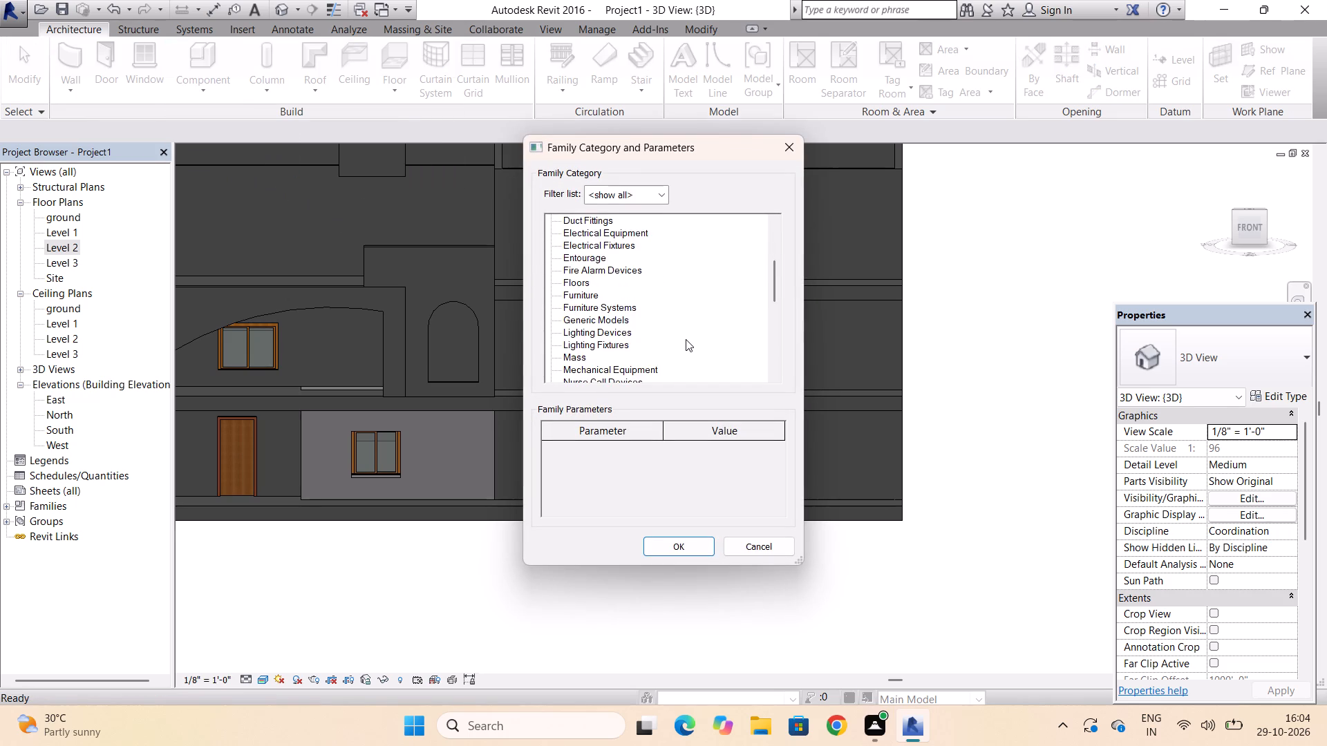
scroll(686, 339, "down", 20)
scroll(686, 339, "down", 13)
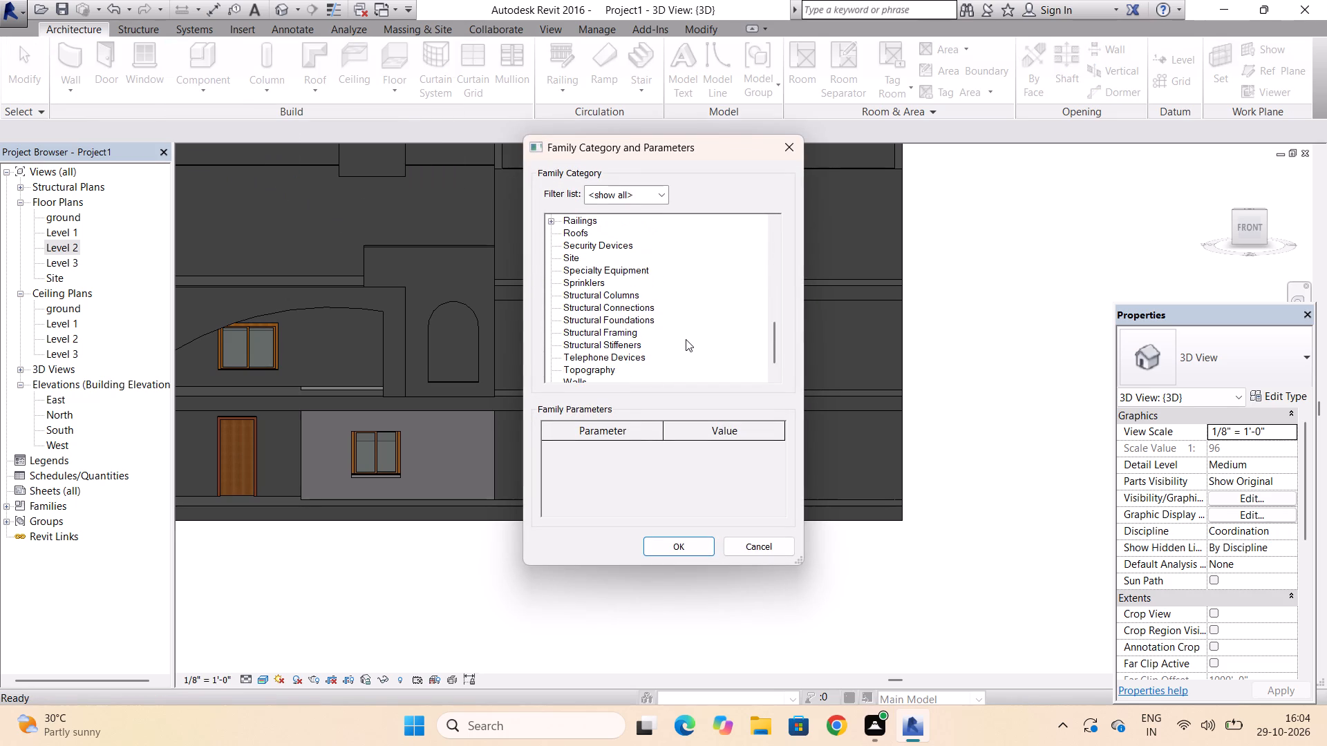
left_click(577, 357)
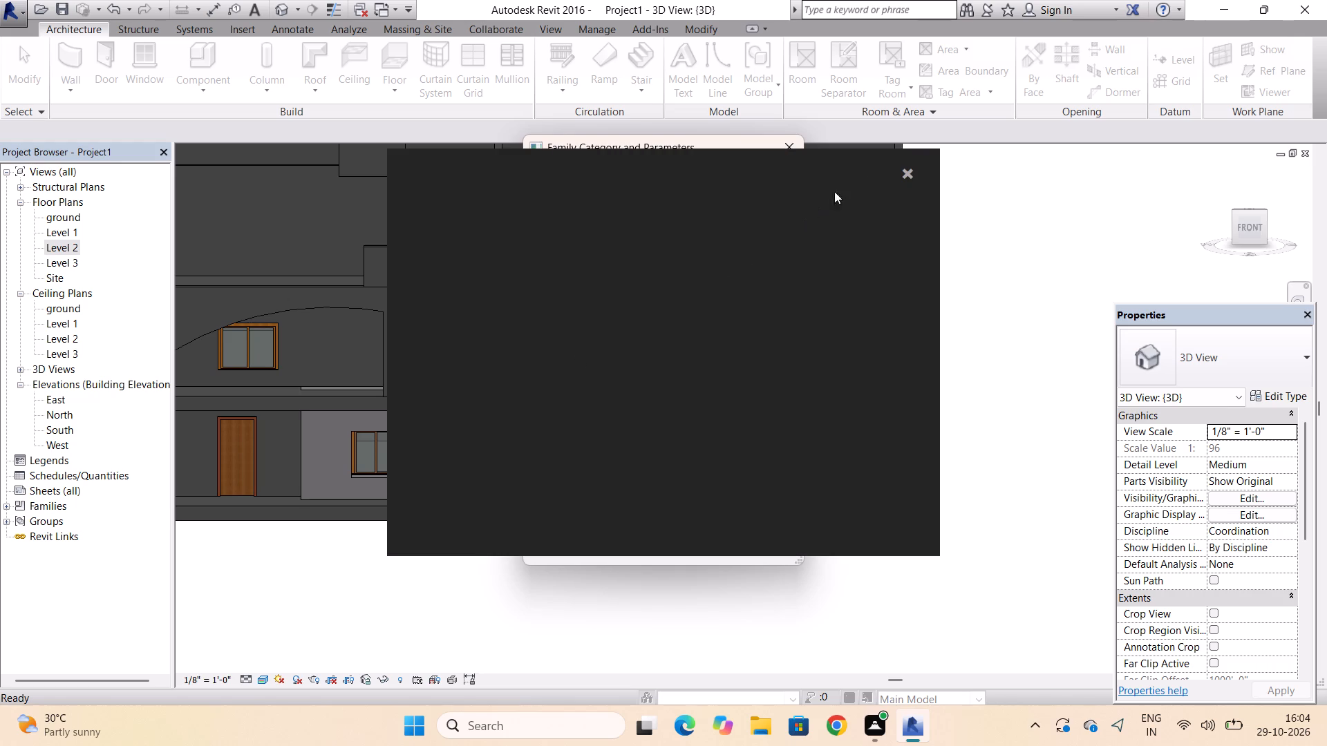
left_click(906, 173)
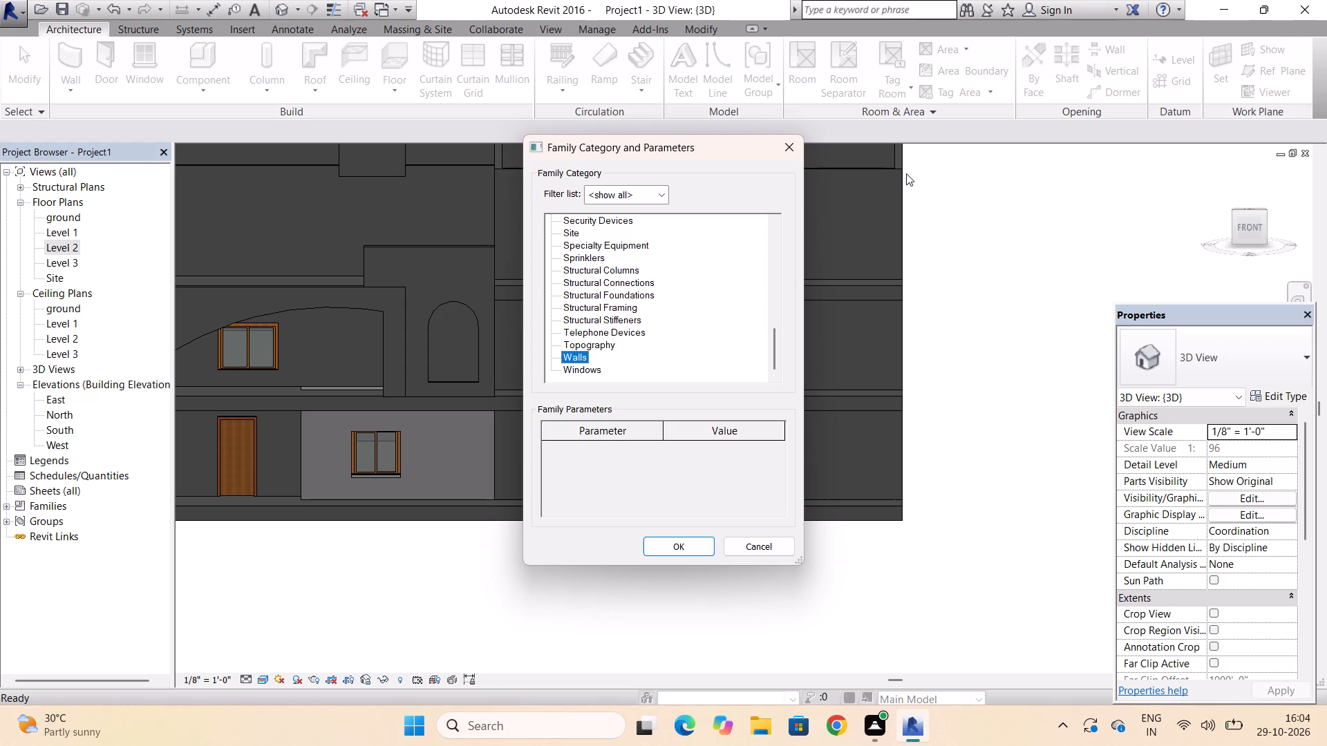
left_click(674, 546)
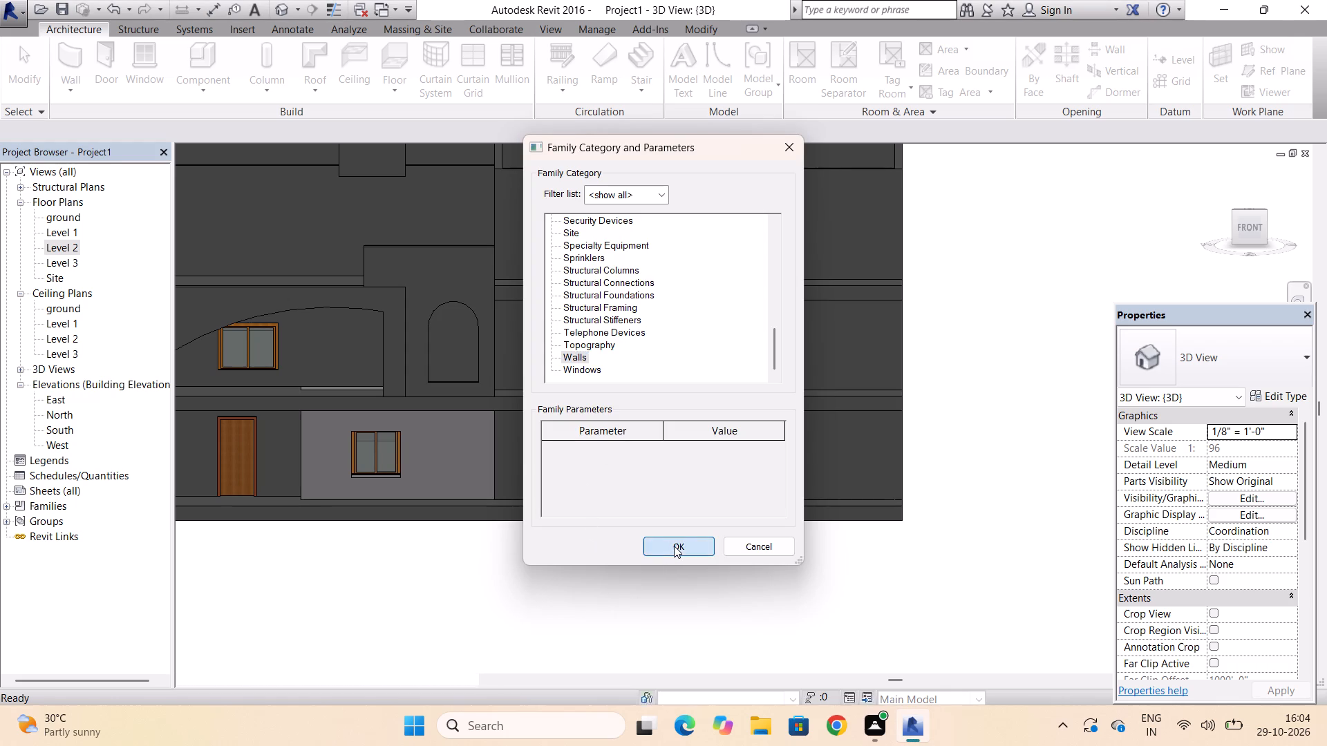
left_click(655, 392)
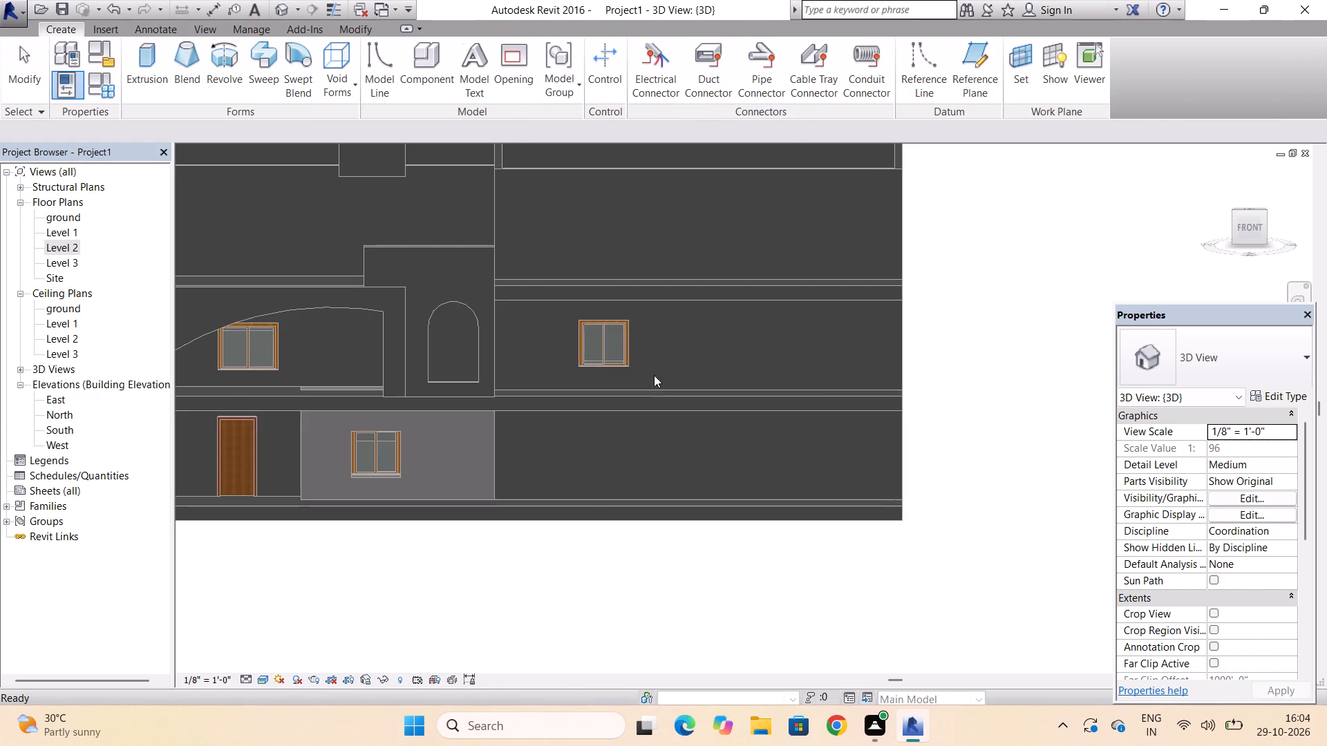
Set the work plane by picking the front face of the Generic Floor - 400mm slab above the ground storey.
scroll(654, 344, "down", 6)
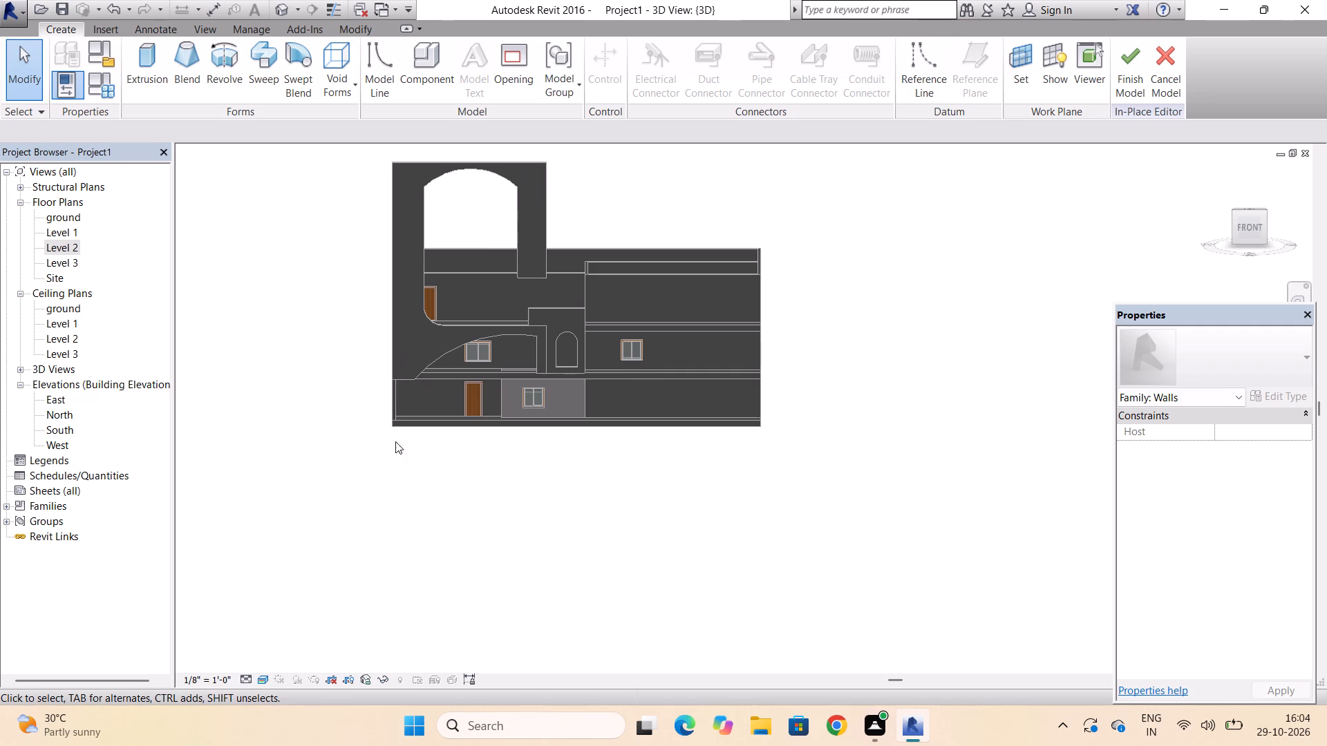
scroll(425, 363, "up", 6)
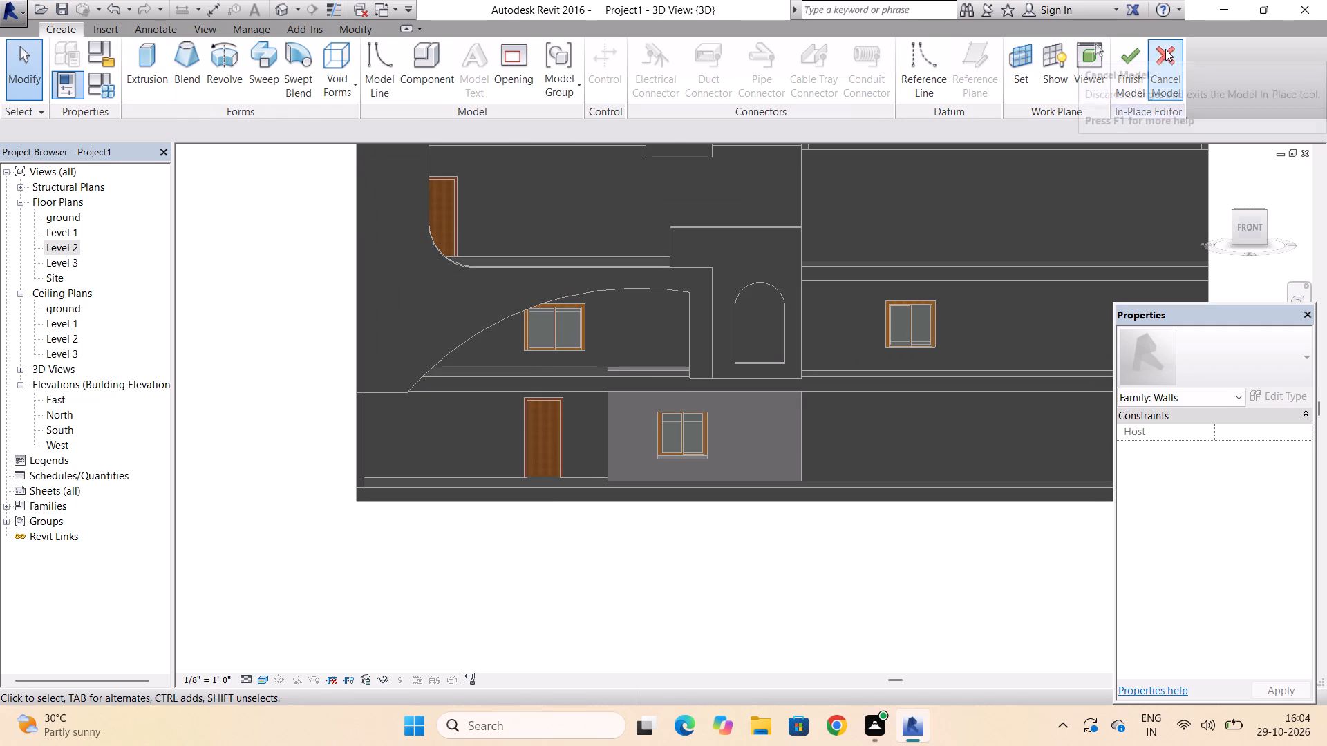
left_click(1024, 66)
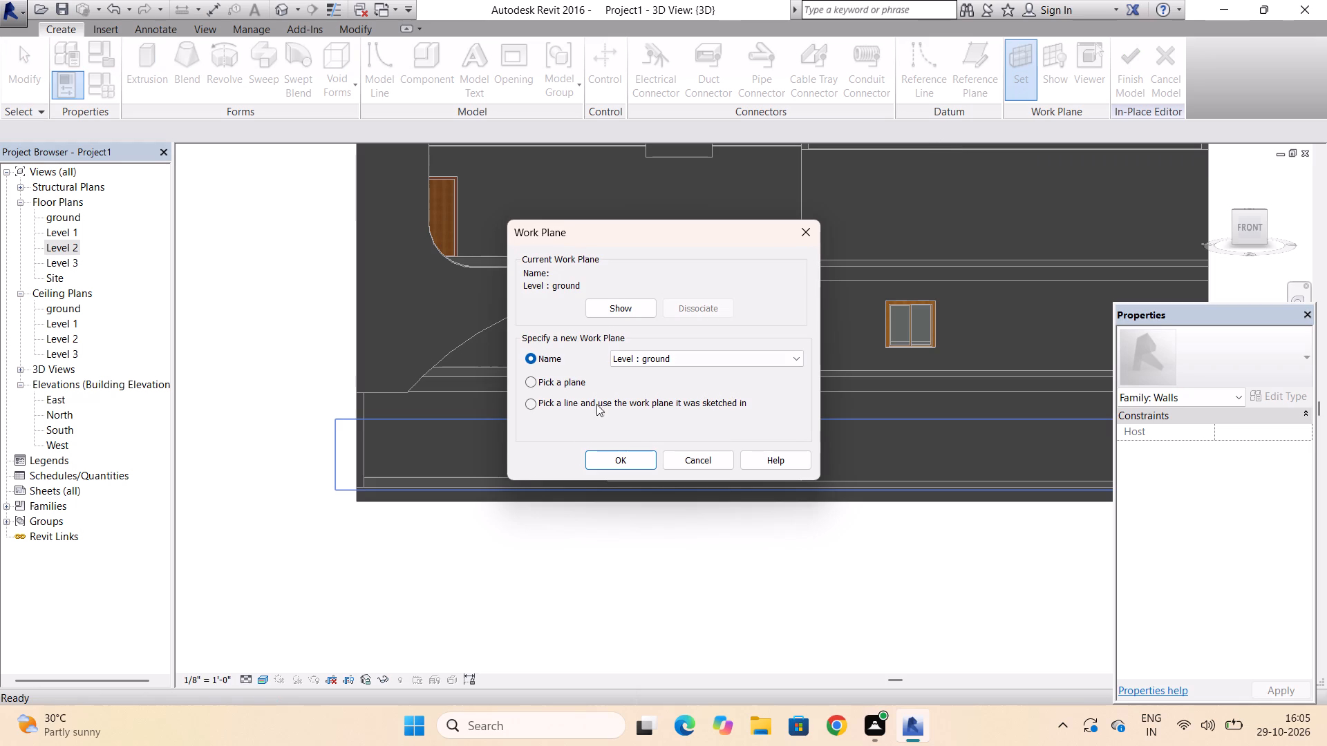
left_click(531, 385)
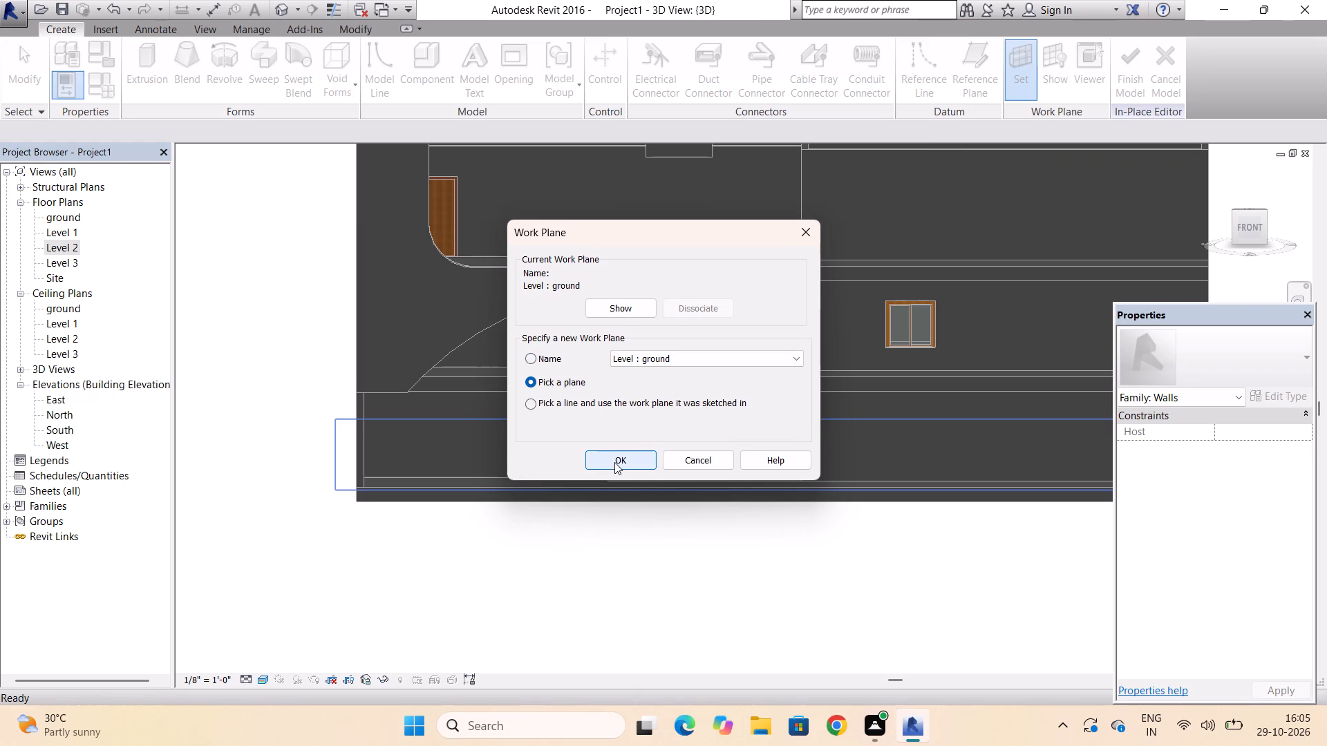
left_click(614, 462)
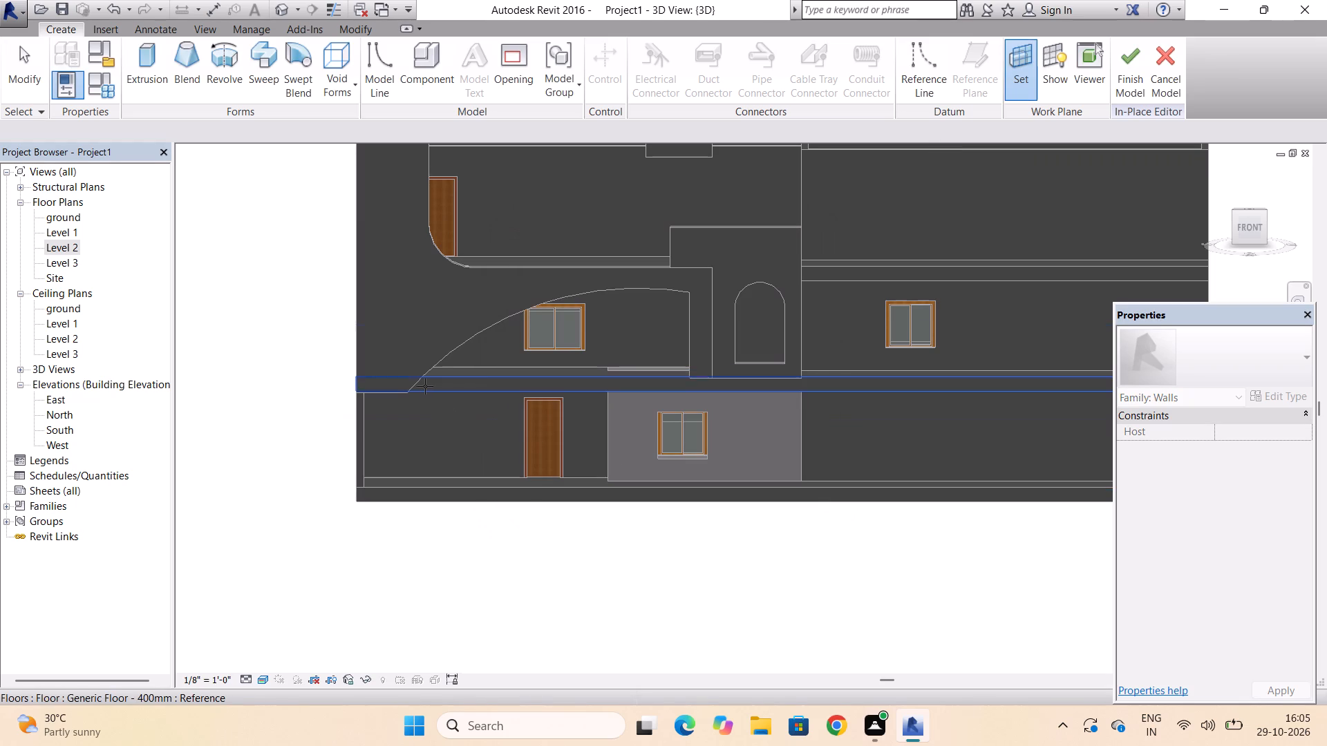
scroll(424, 386, "up", 1)
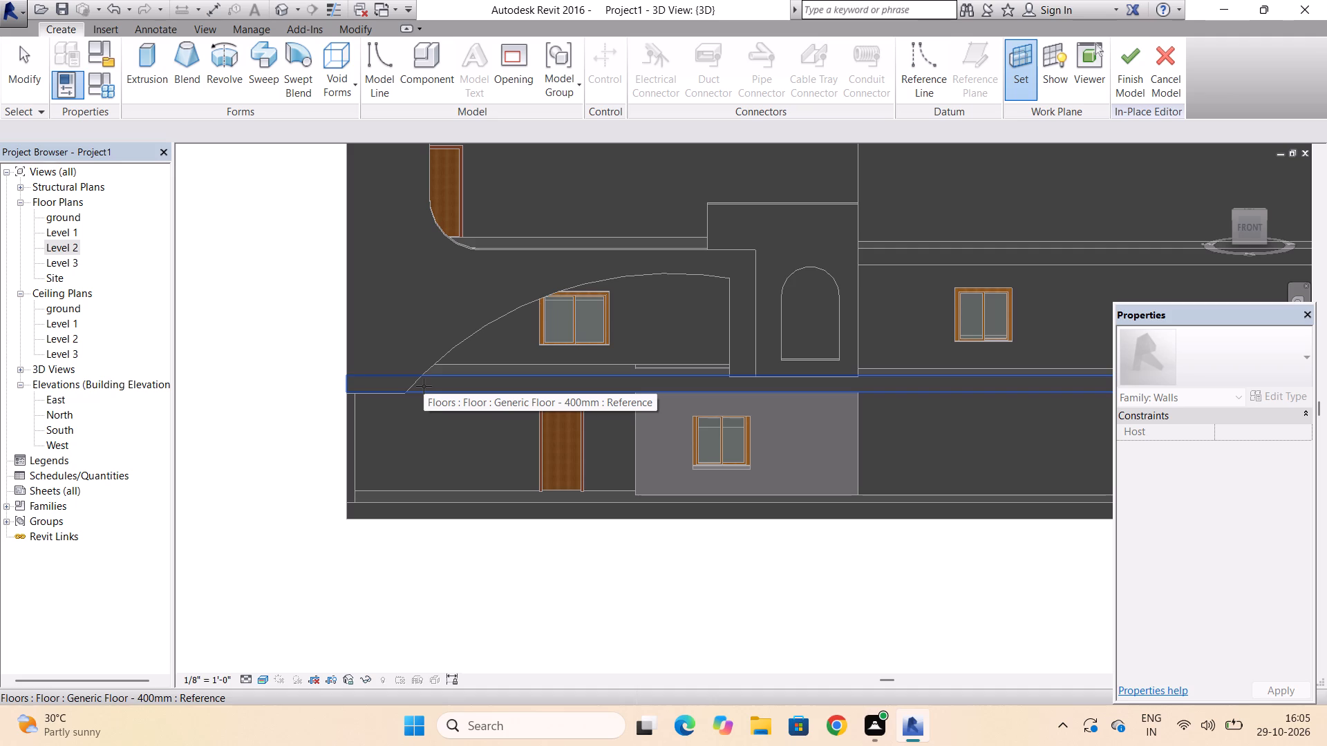
left_click(424, 386)
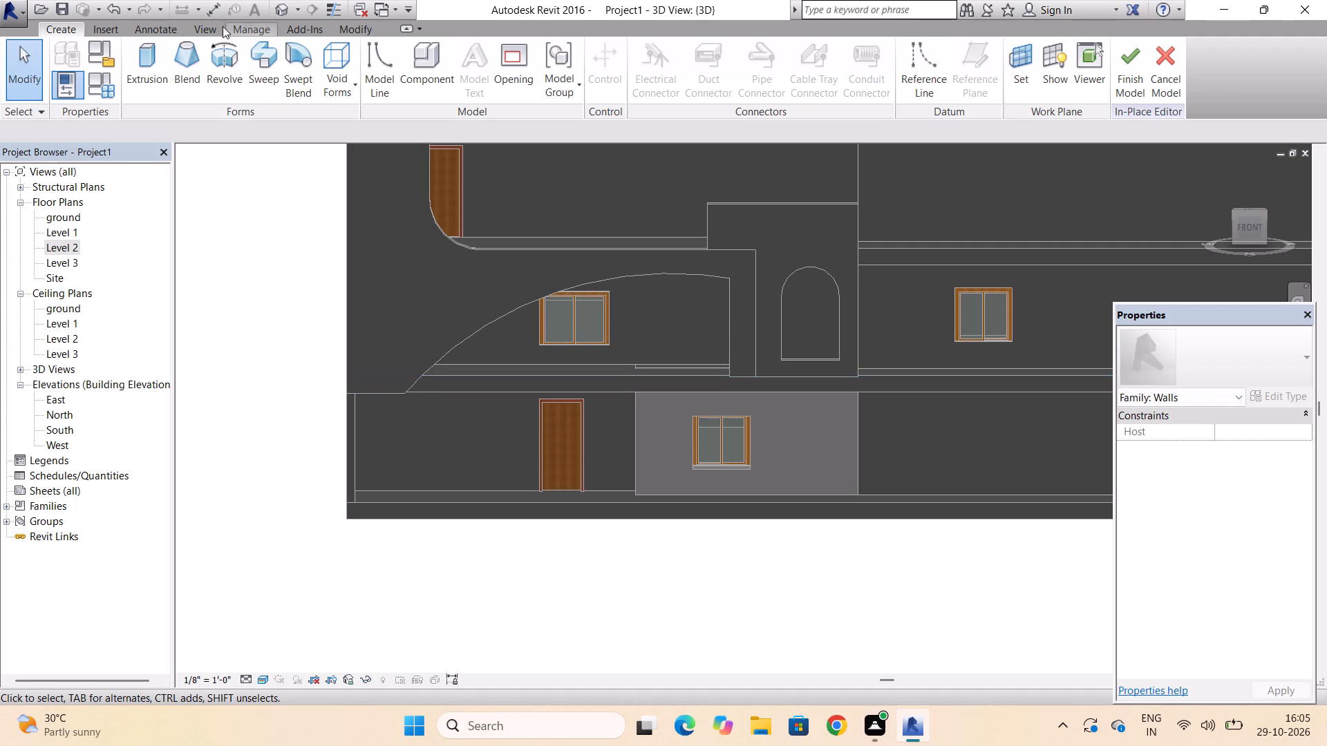
Start an Extrusion and sketch a rectangle about 55' 4" by 1' 4" along the floor edge, starting where the large arc meets the slab's top.
left_click(144, 64)
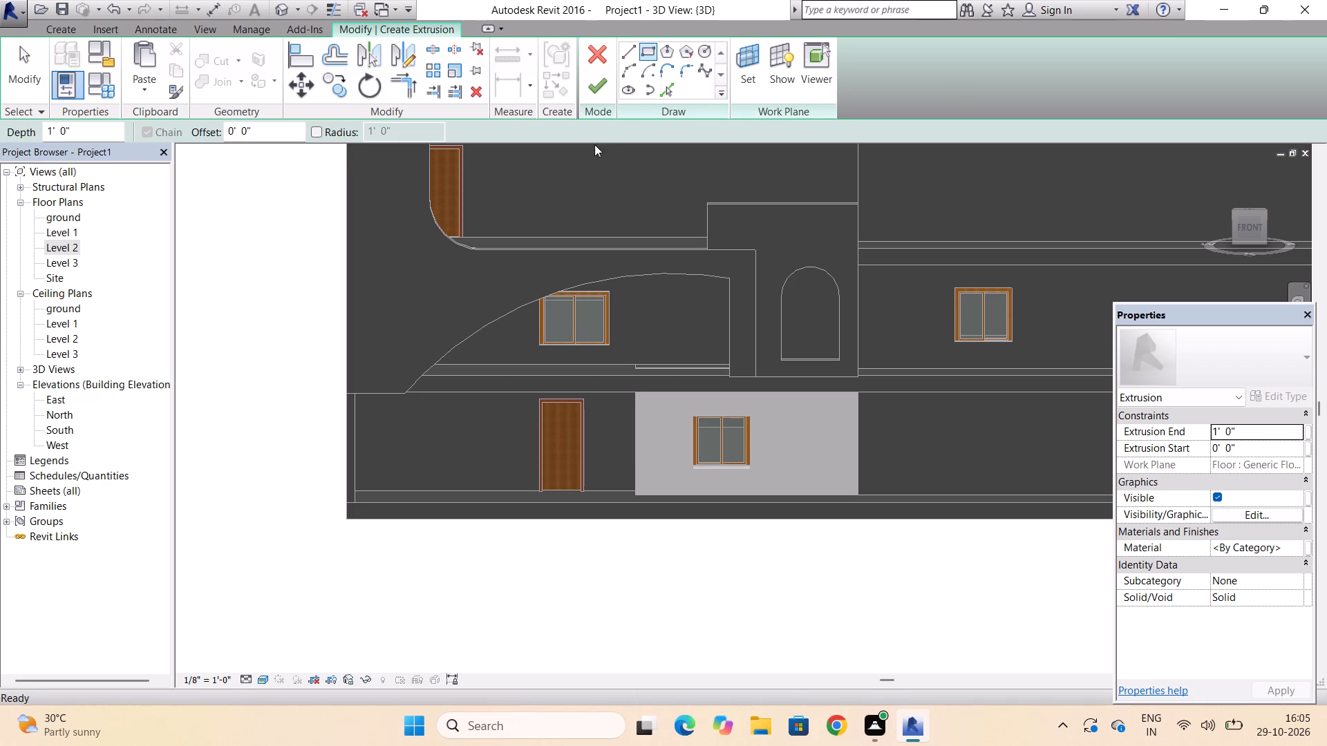
scroll(409, 392, "up", 5)
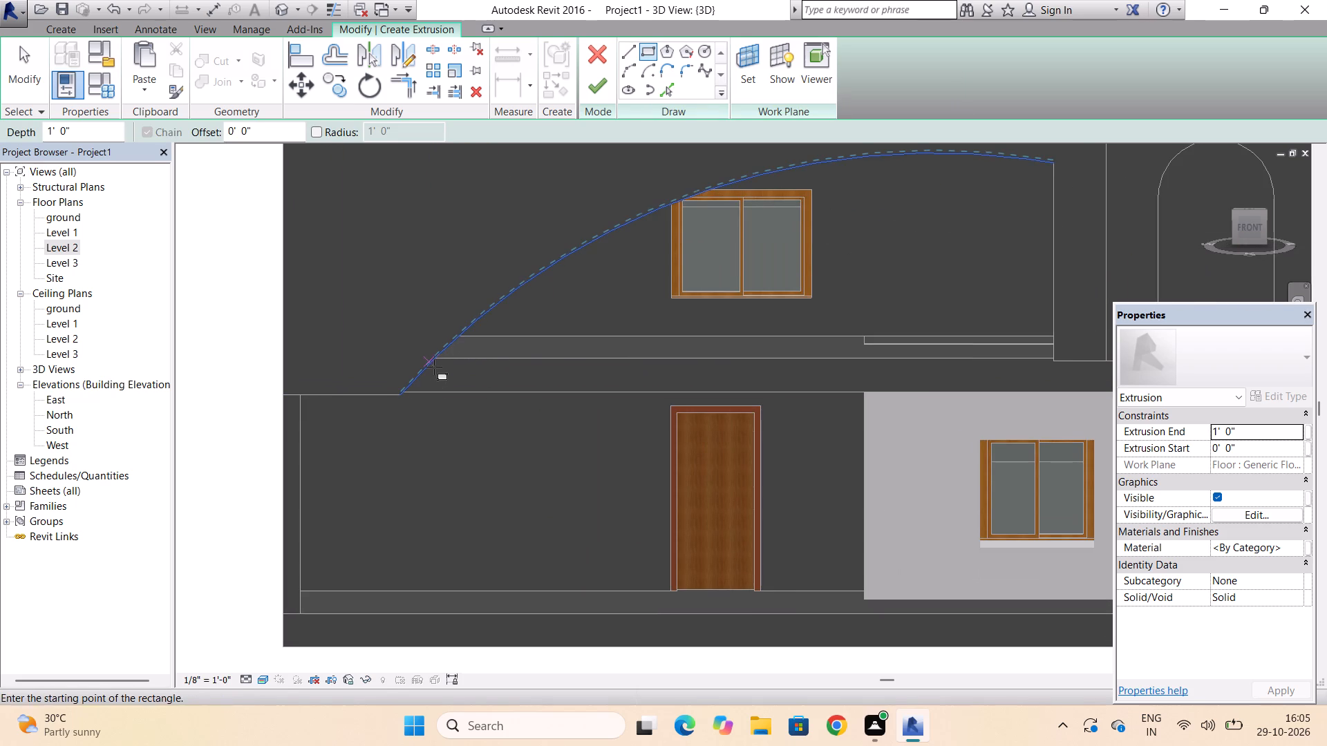
left_click(435, 362)
scroll(435, 362, "down", 6)
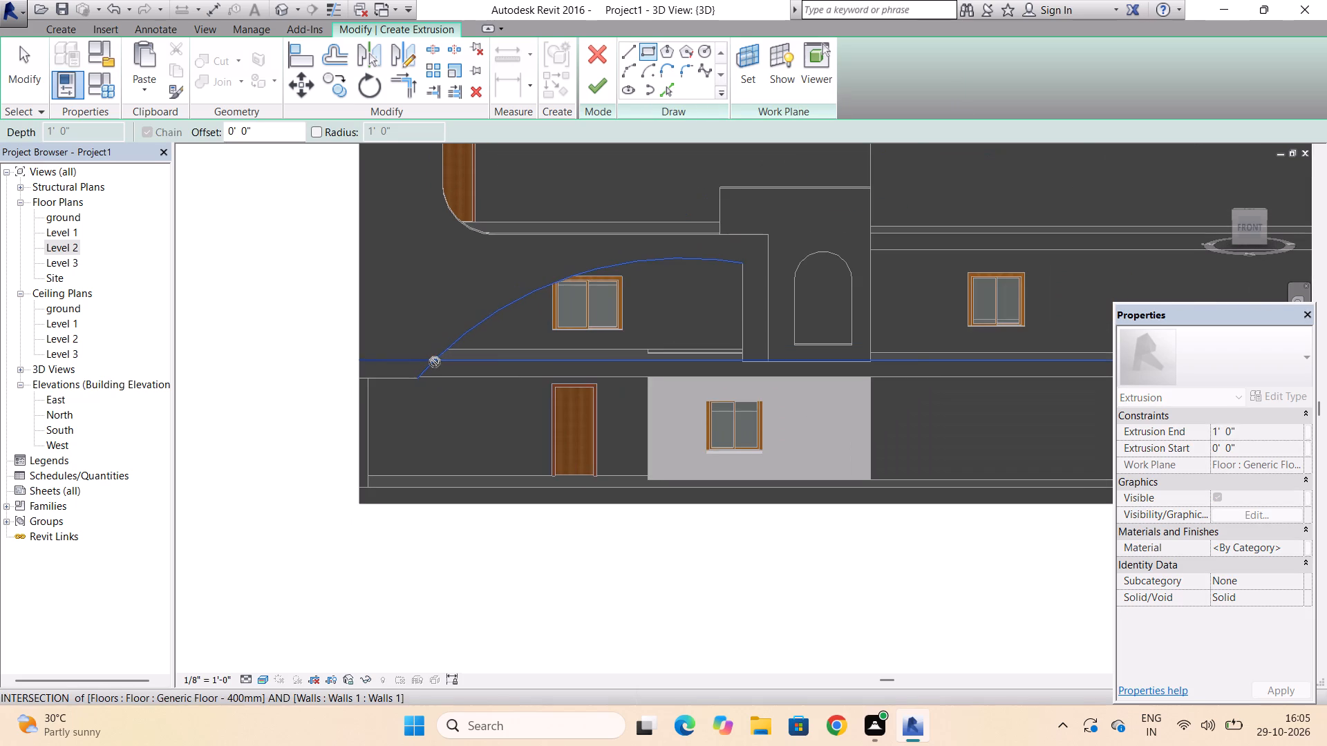
scroll(435, 362, "down", 1)
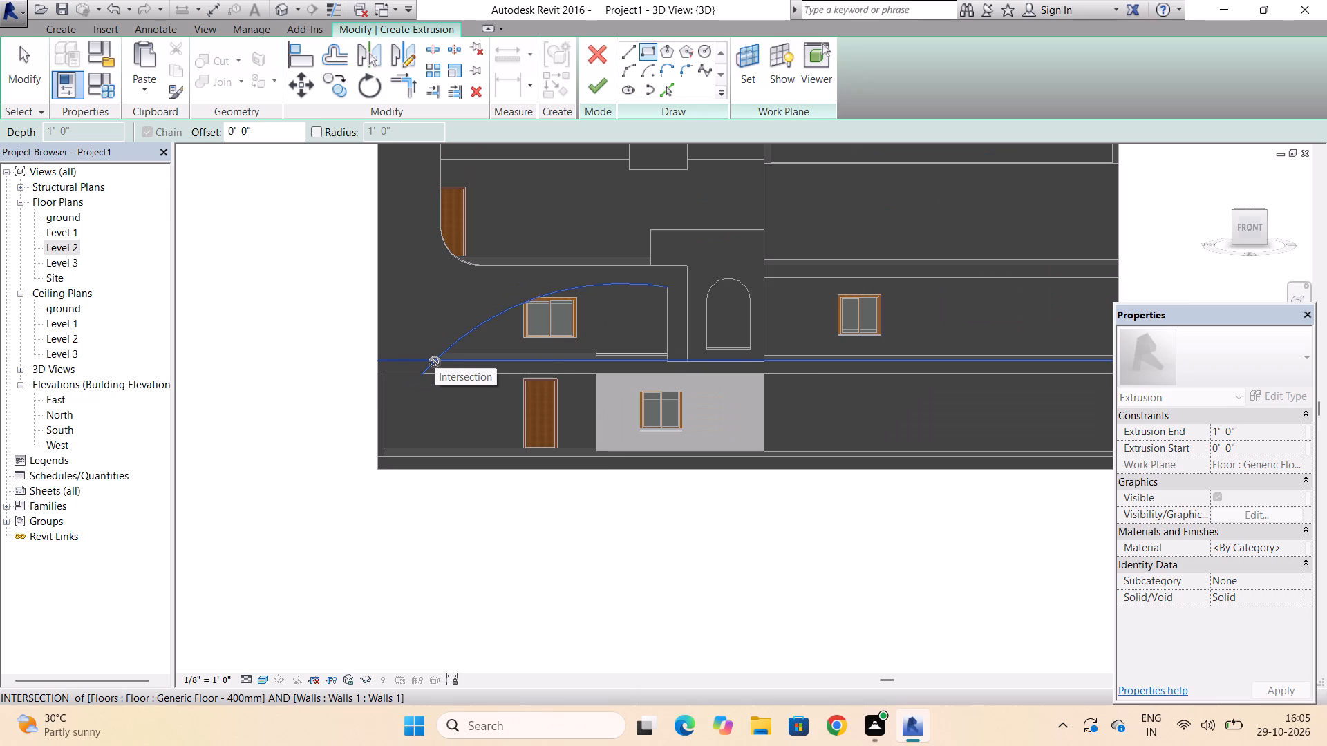
scroll(435, 362, "down", 2)
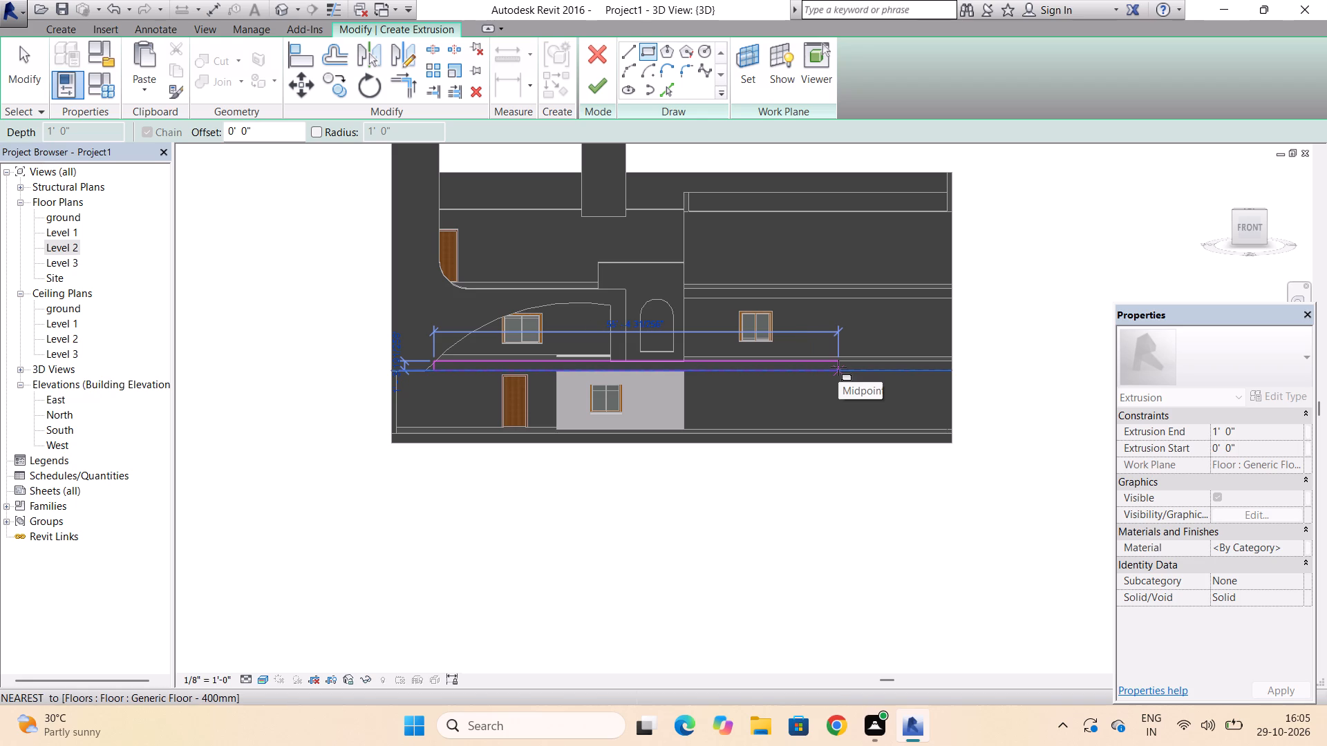
left_click(838, 367)
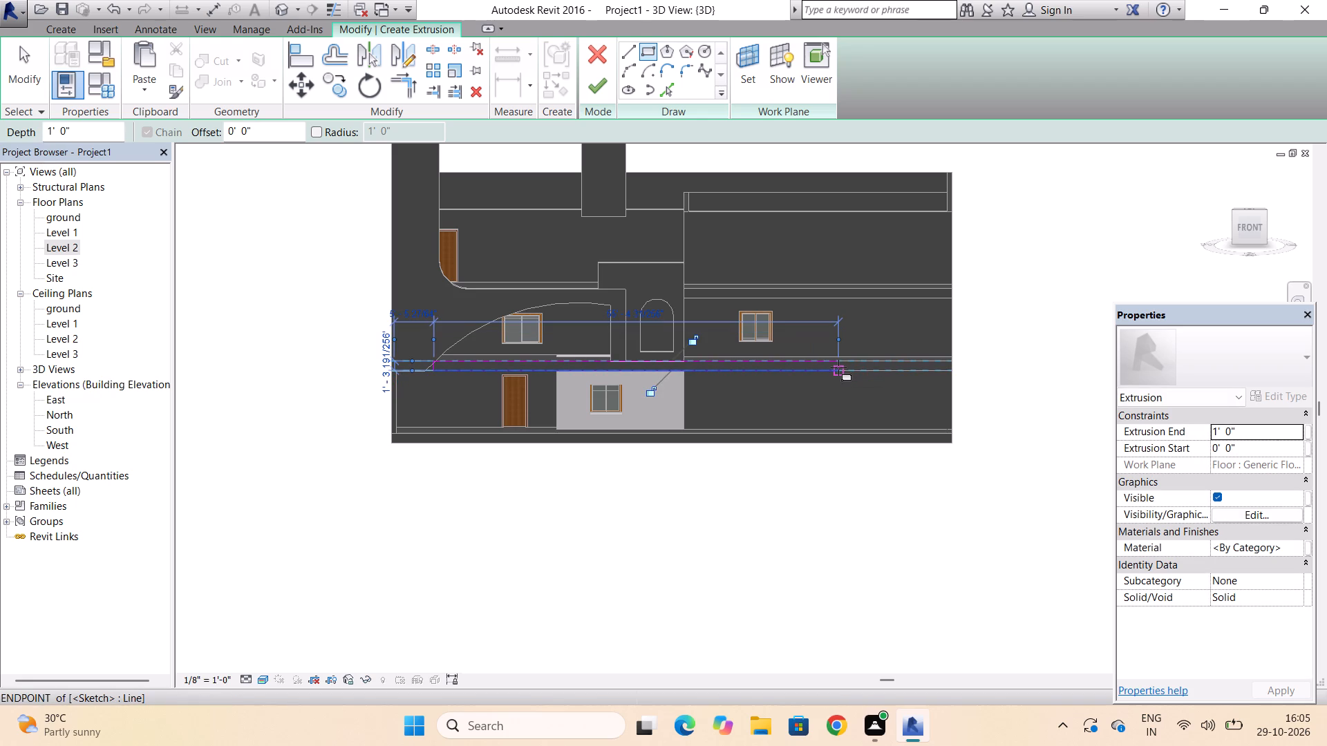
key("Escape")
key("Escape")
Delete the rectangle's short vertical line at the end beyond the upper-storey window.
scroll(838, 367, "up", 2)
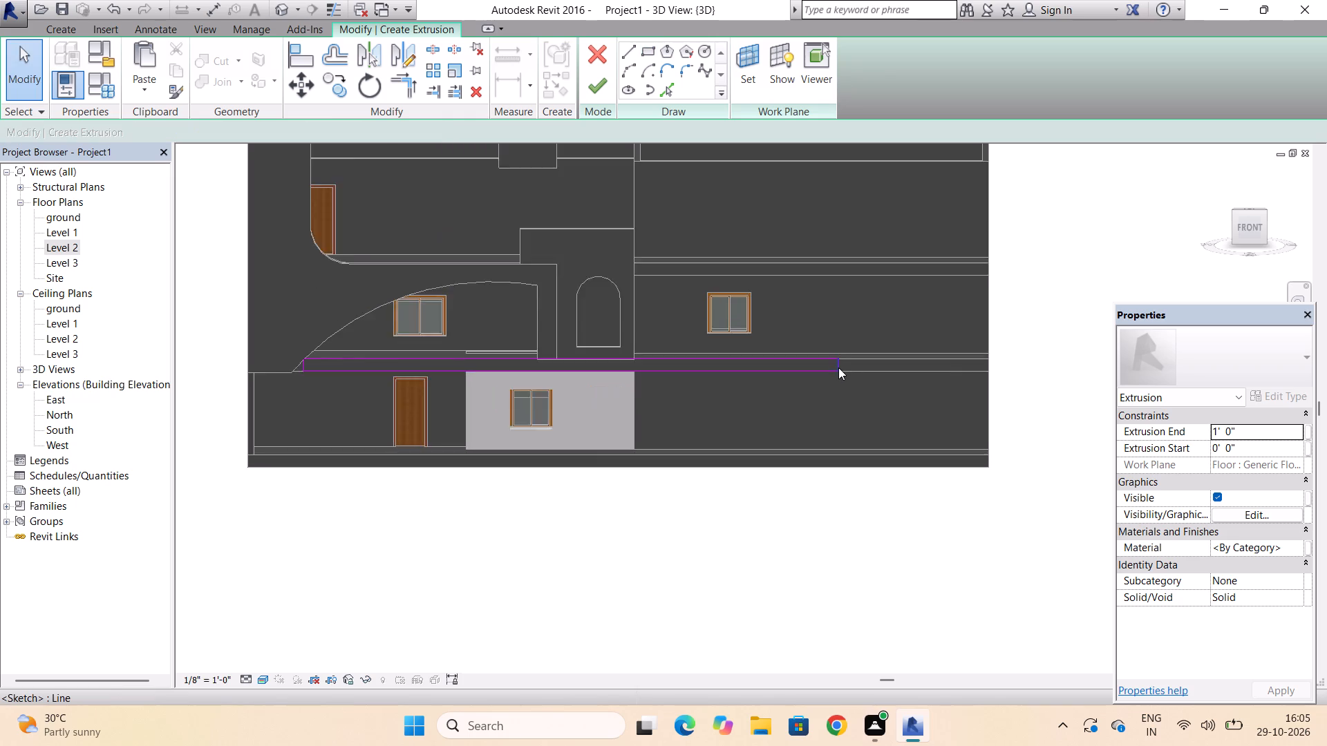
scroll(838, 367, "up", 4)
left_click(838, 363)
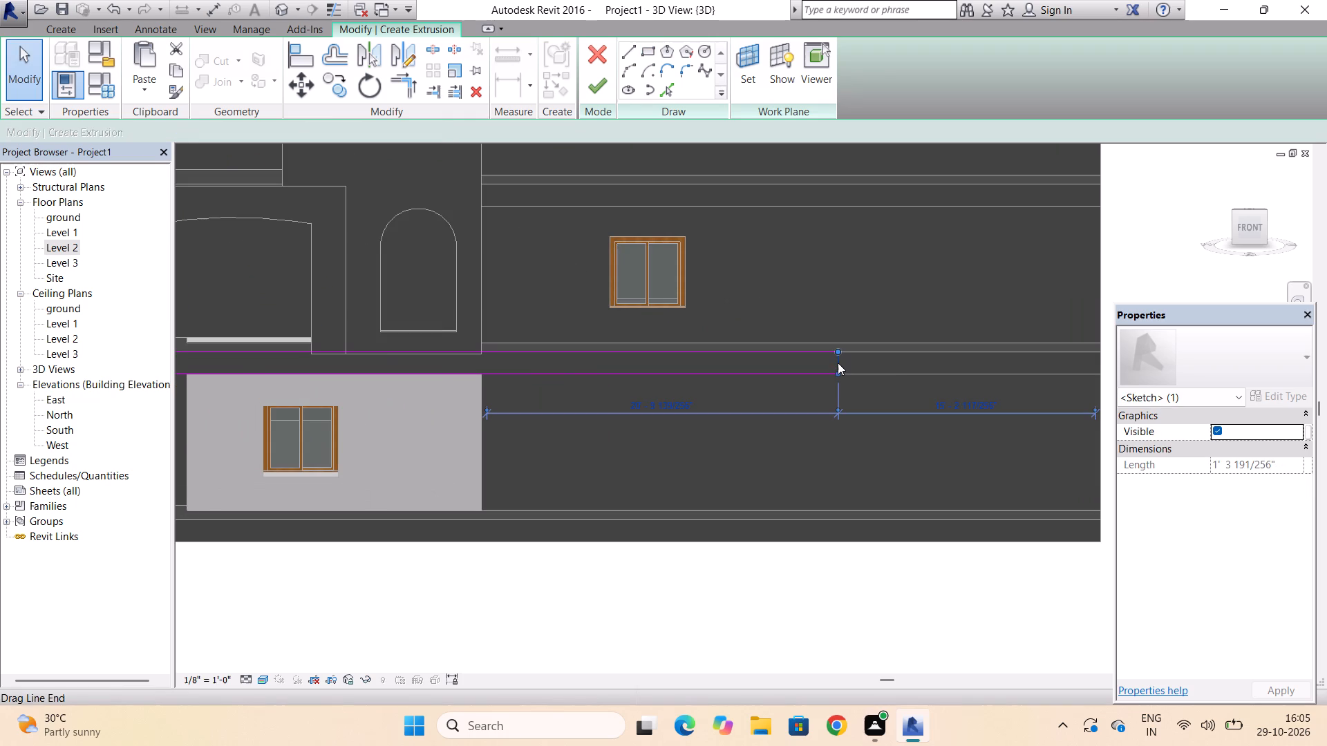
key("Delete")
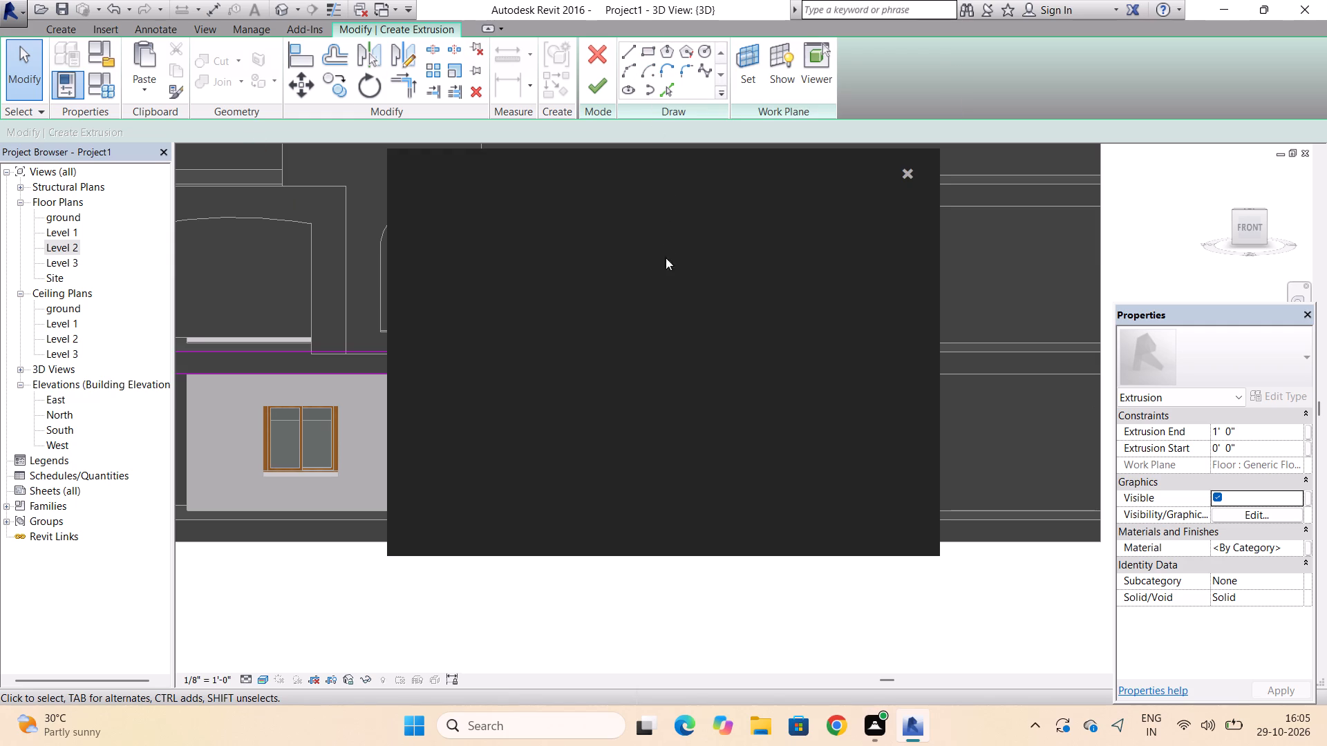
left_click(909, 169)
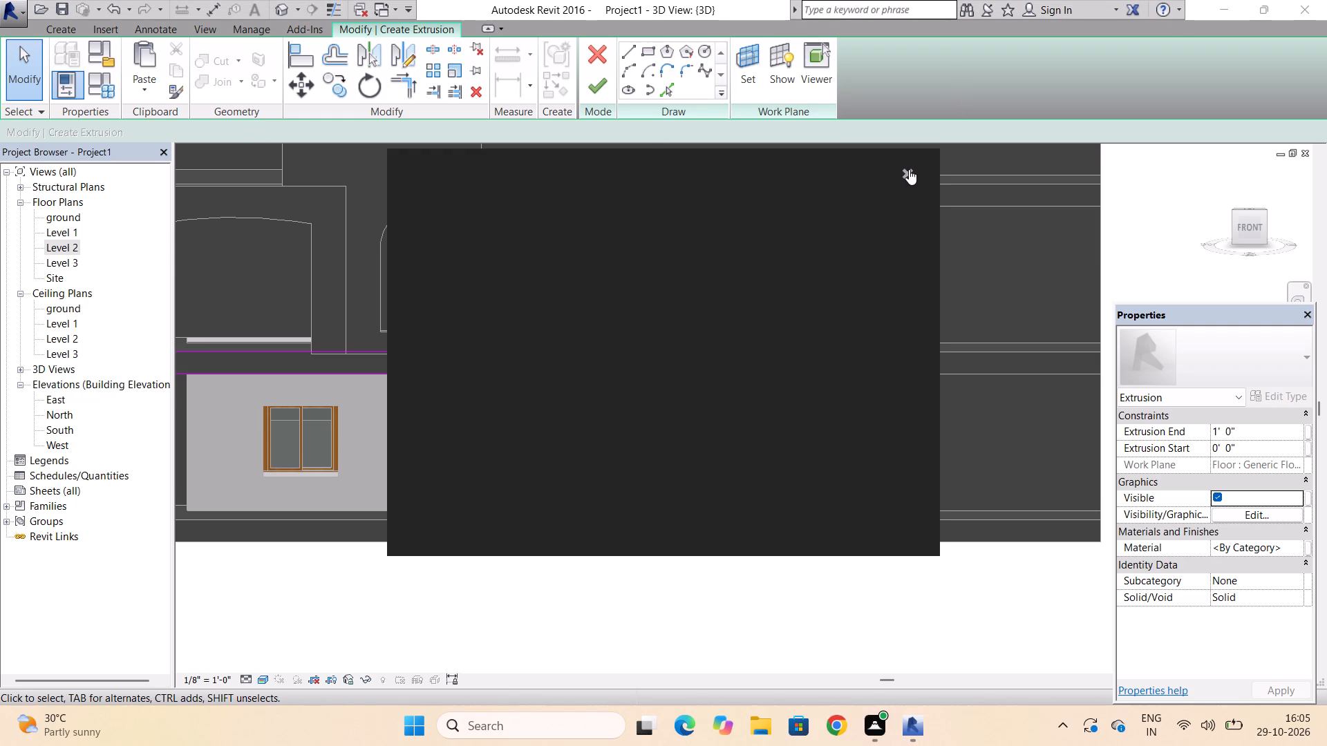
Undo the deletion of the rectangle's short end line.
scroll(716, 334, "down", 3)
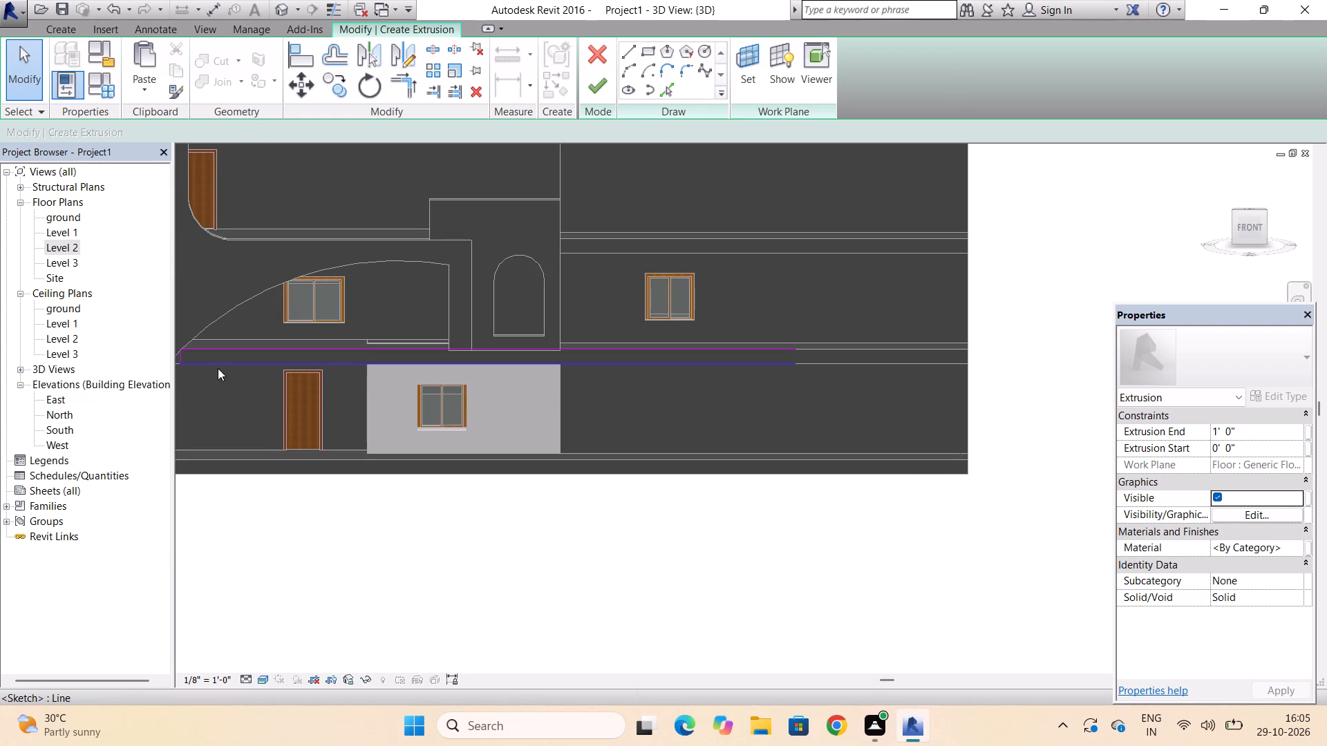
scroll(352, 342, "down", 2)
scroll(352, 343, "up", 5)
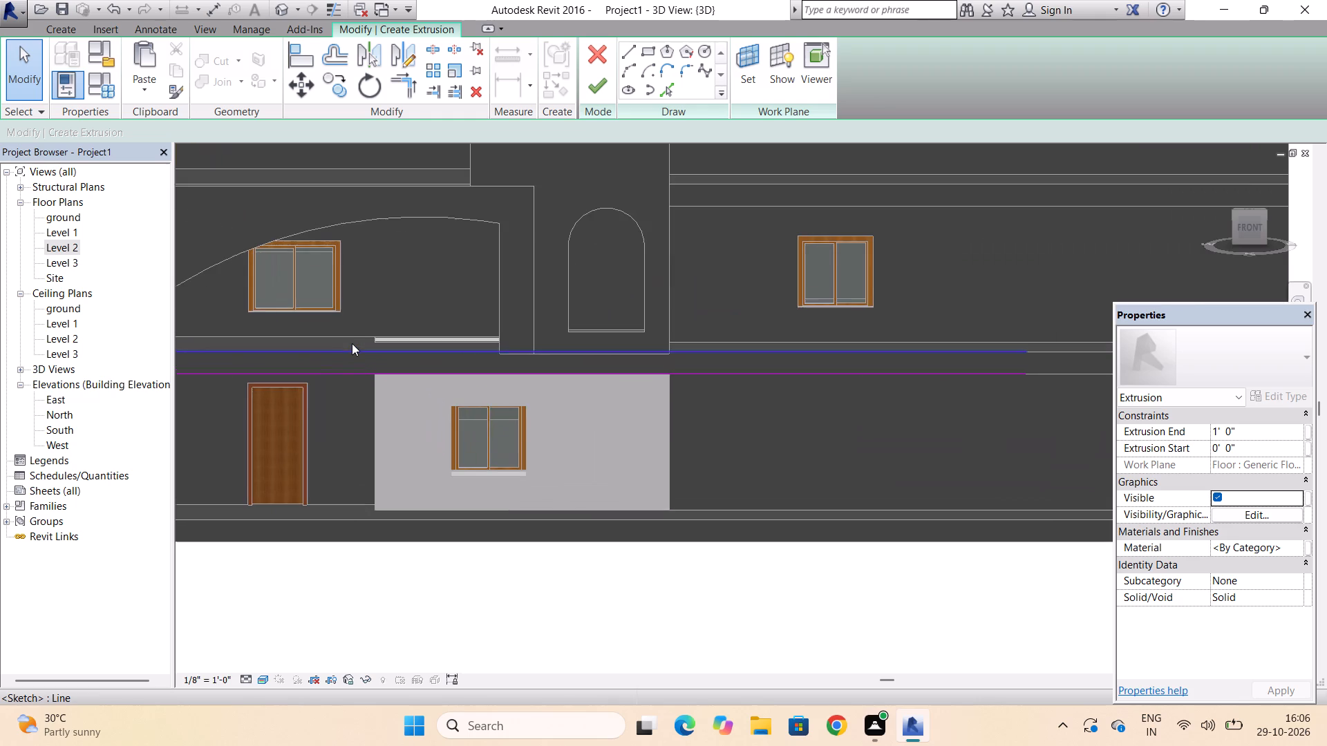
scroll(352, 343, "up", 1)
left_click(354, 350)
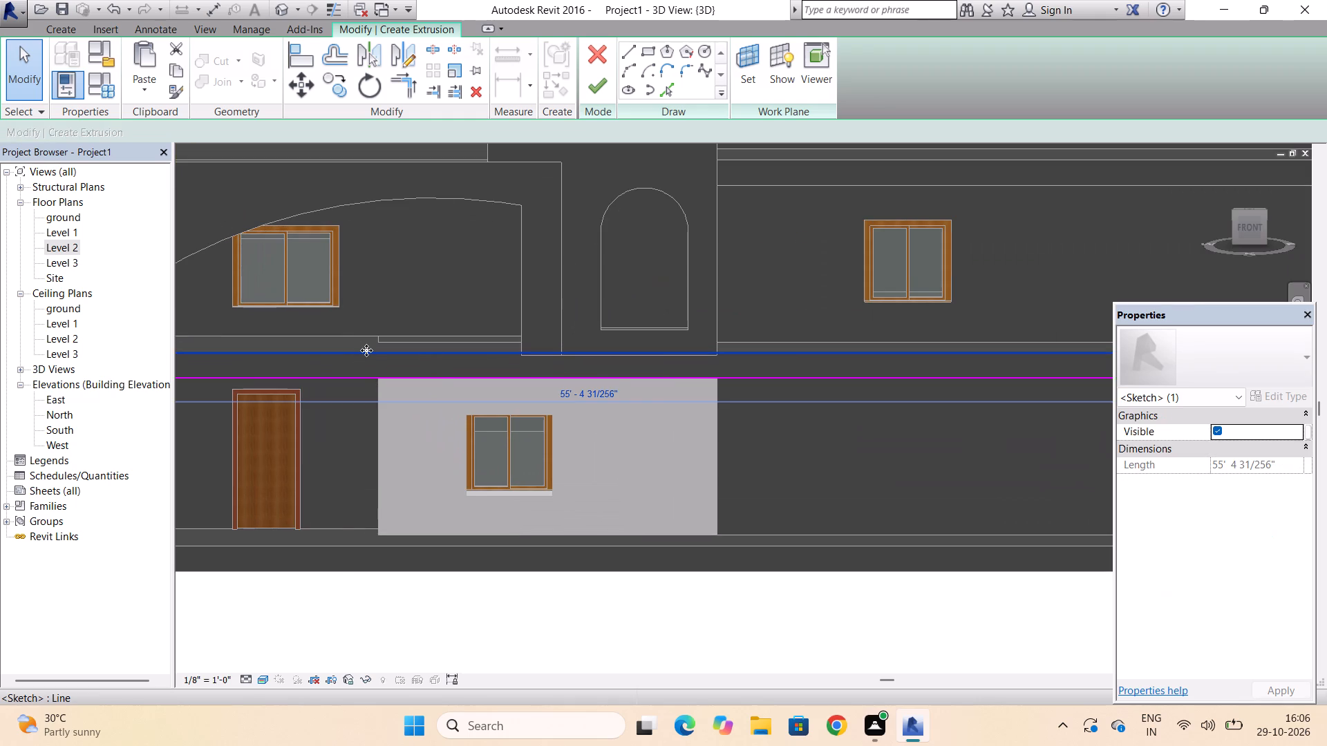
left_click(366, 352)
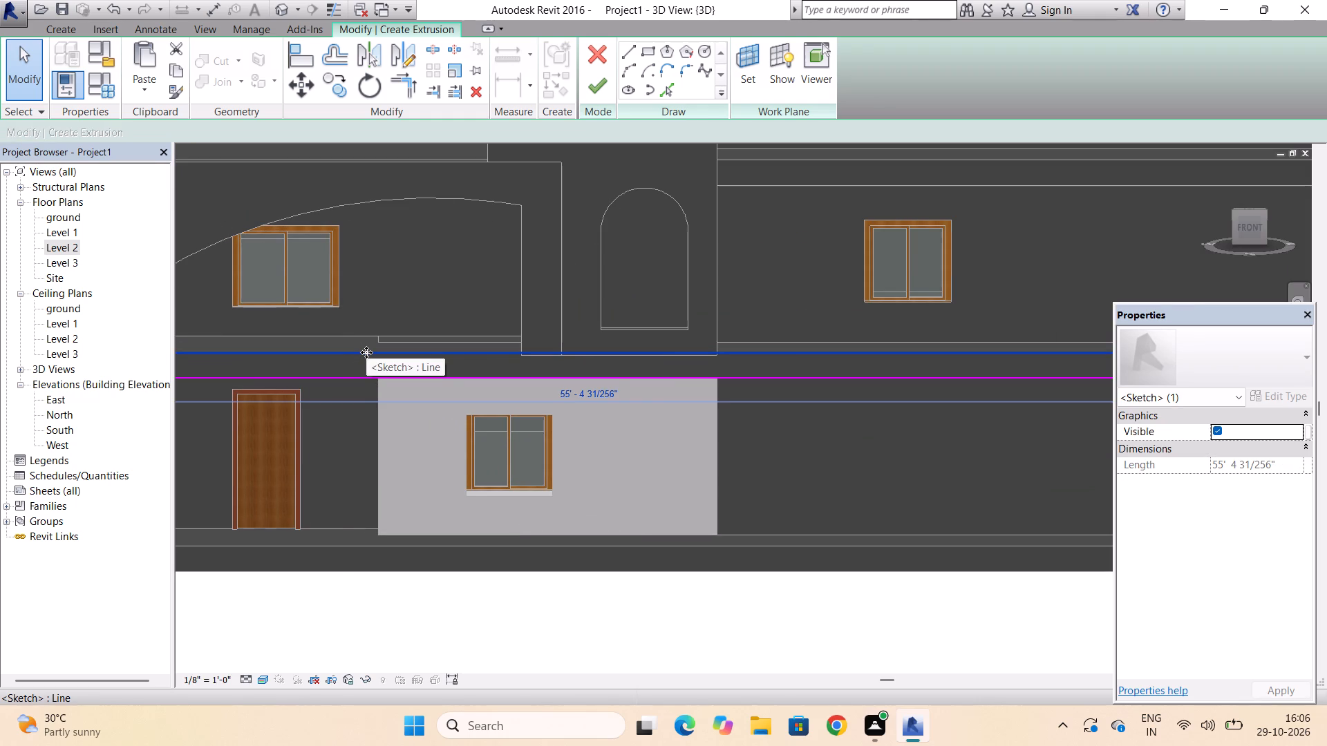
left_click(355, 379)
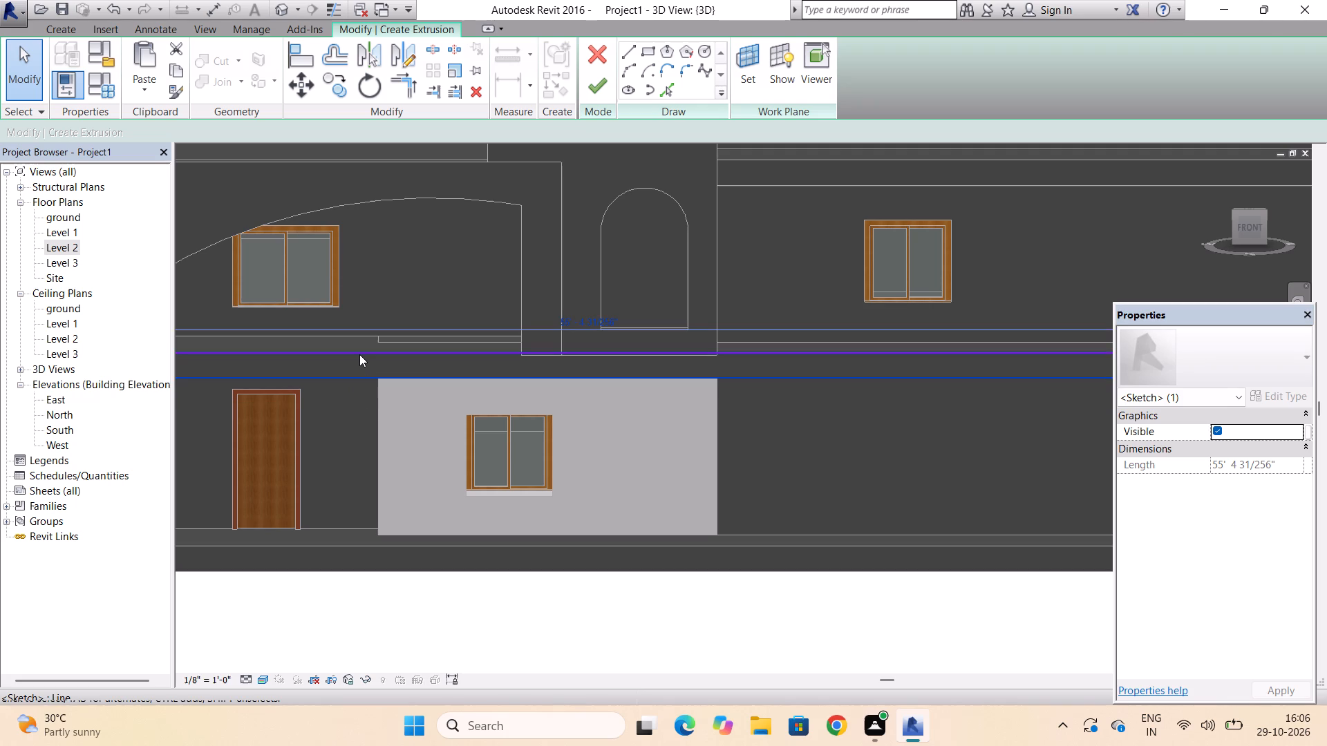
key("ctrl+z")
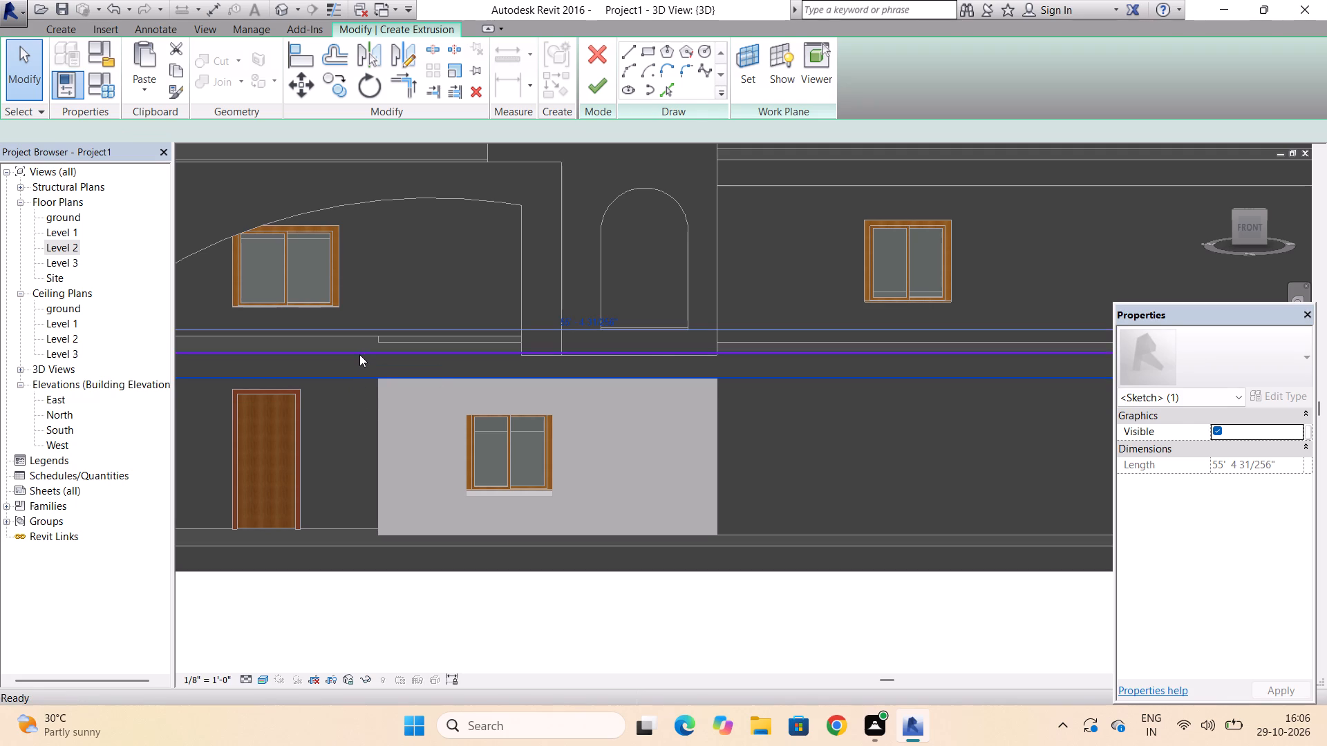
Delete the band rectangle's short vertical line at the end beyond the upper-storey window.
scroll(360, 354, "down", 1)
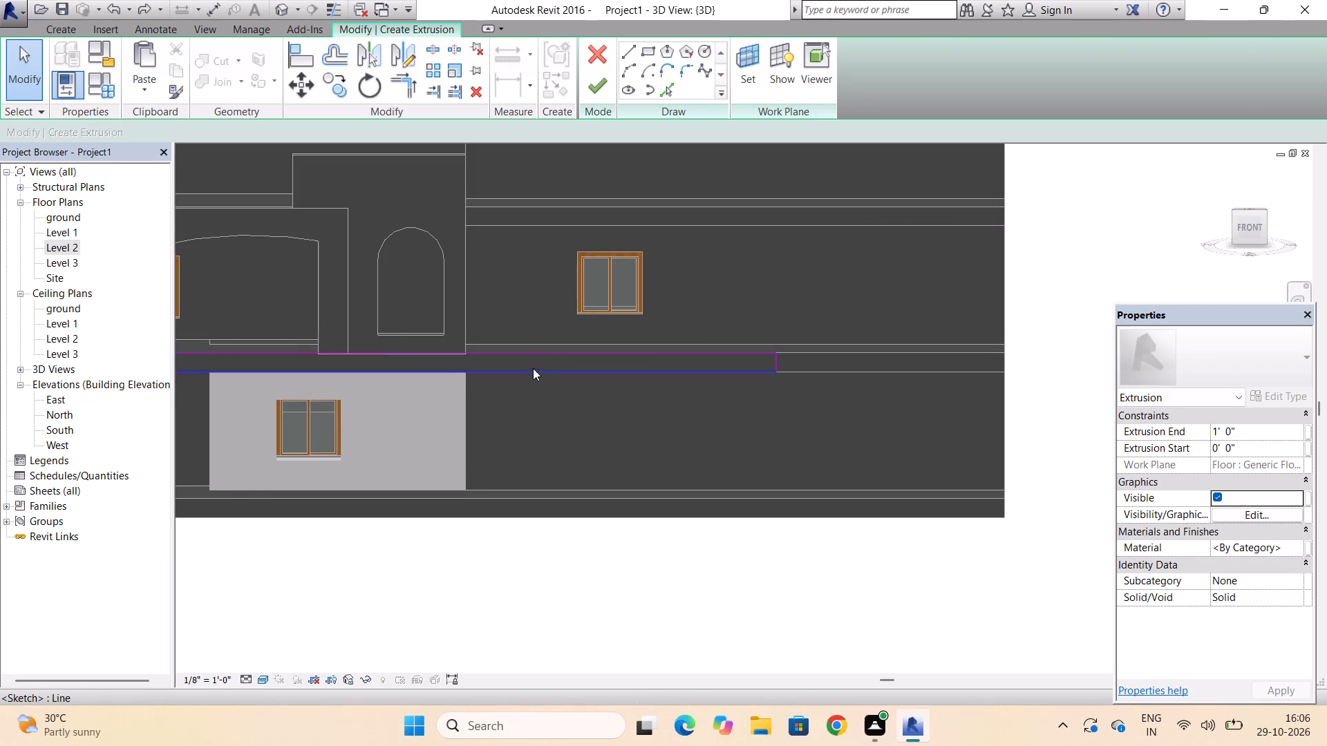
scroll(641, 336, "down", 2)
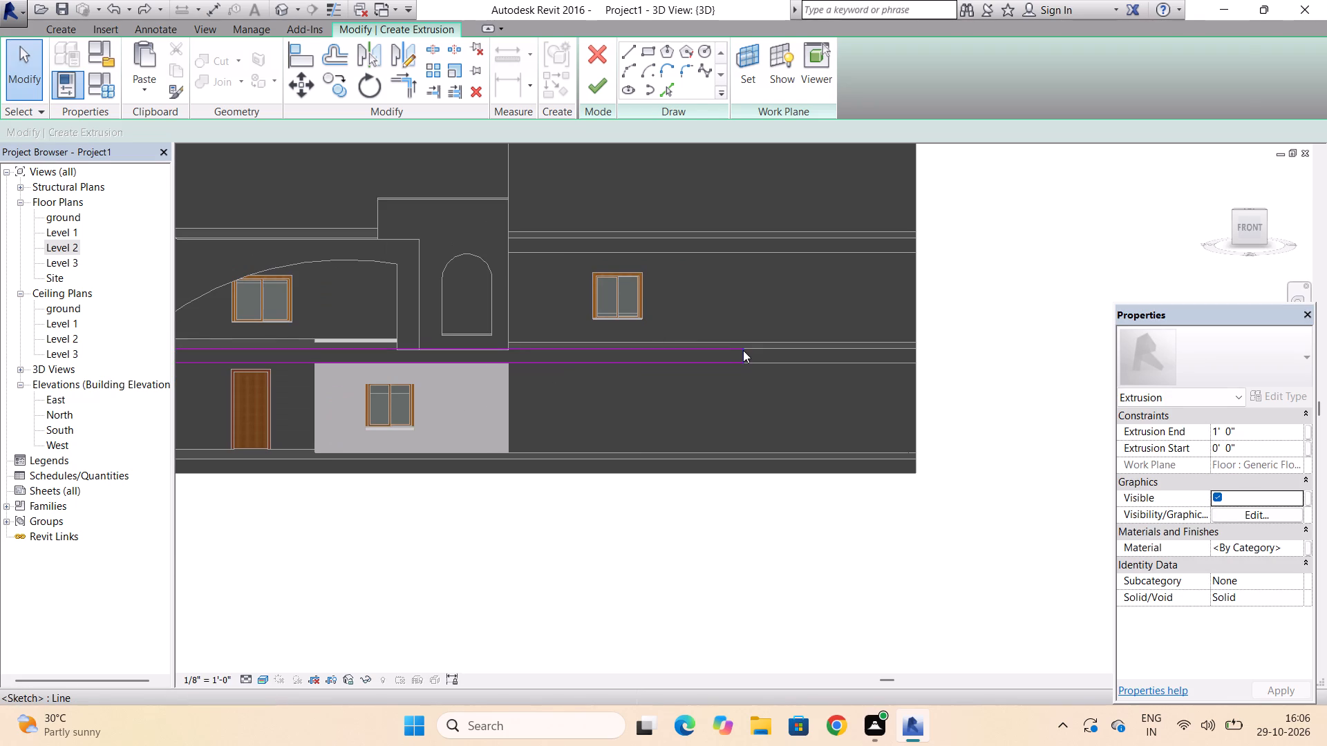
left_click(743, 350)
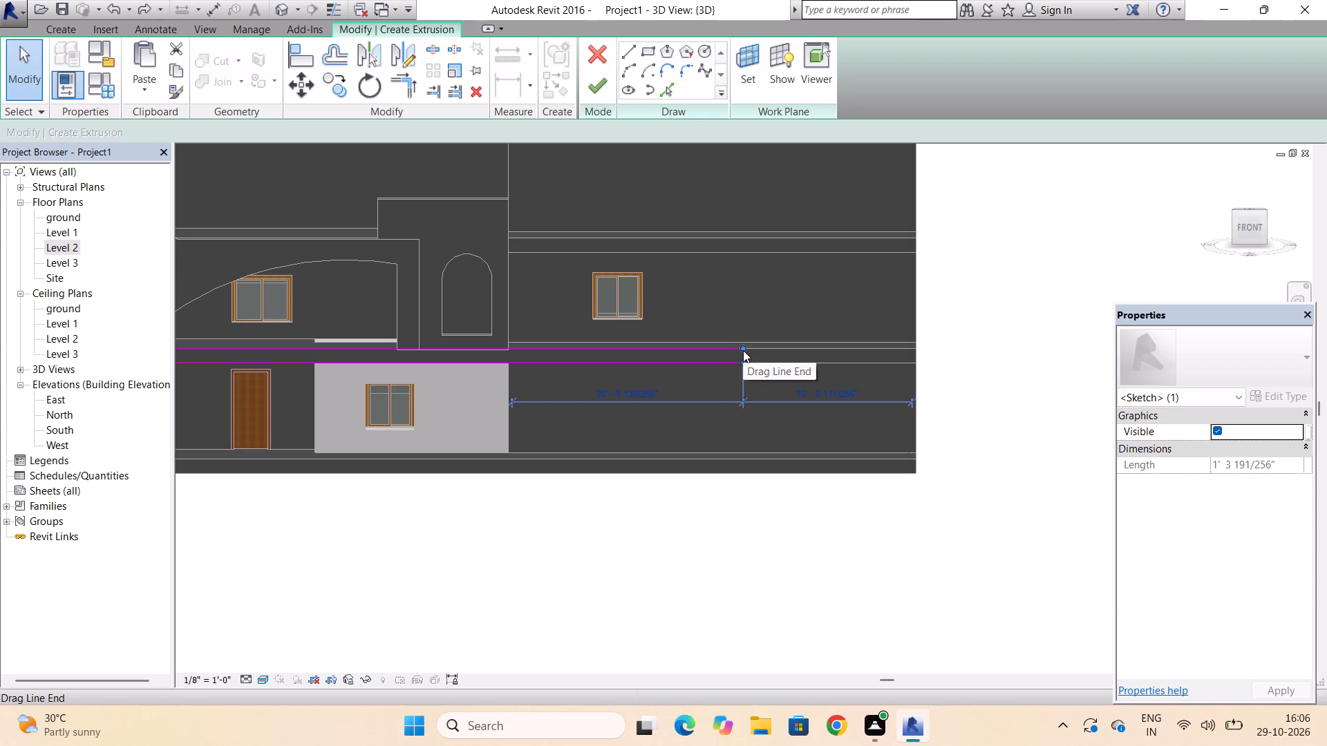
key("Delete")
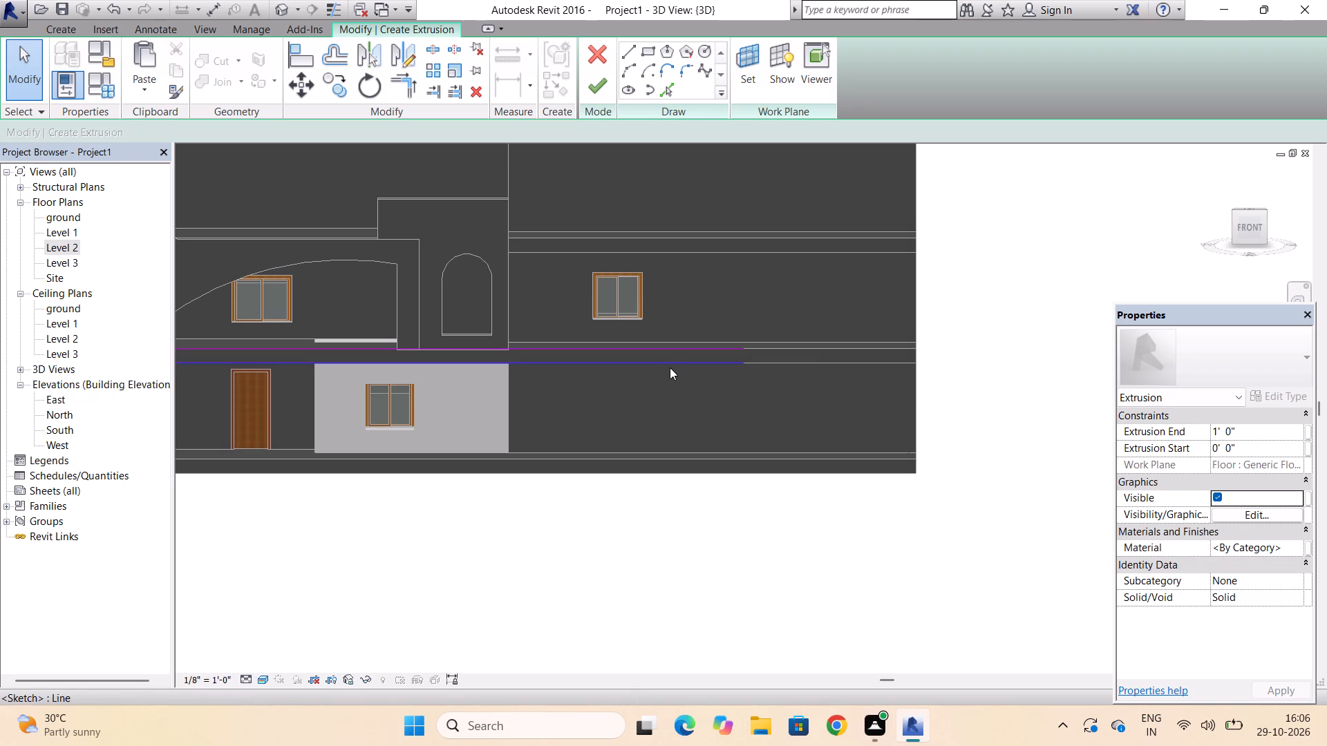
Sketch a rectangle around the outer trim of the upper-storey 48" x 48" slider window beyond the arched opening.
left_click(647, 51)
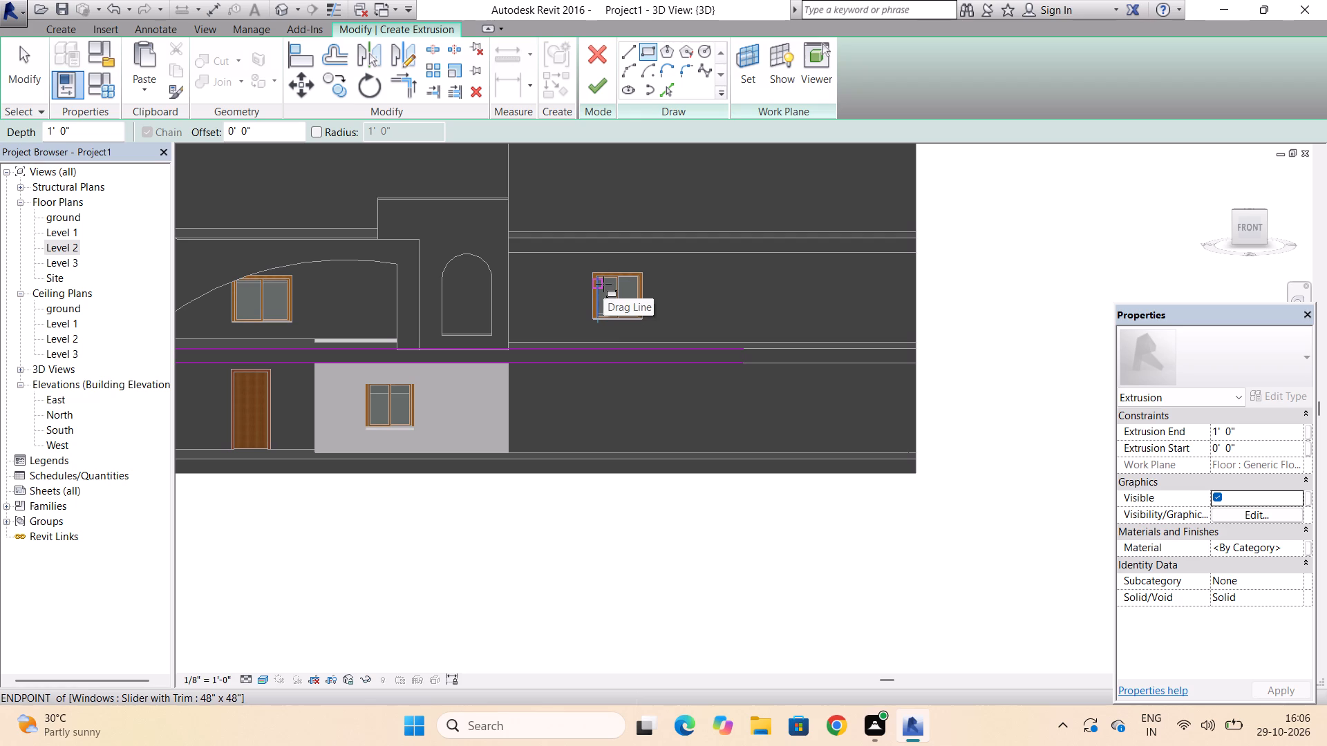
scroll(603, 284, "up", 9)
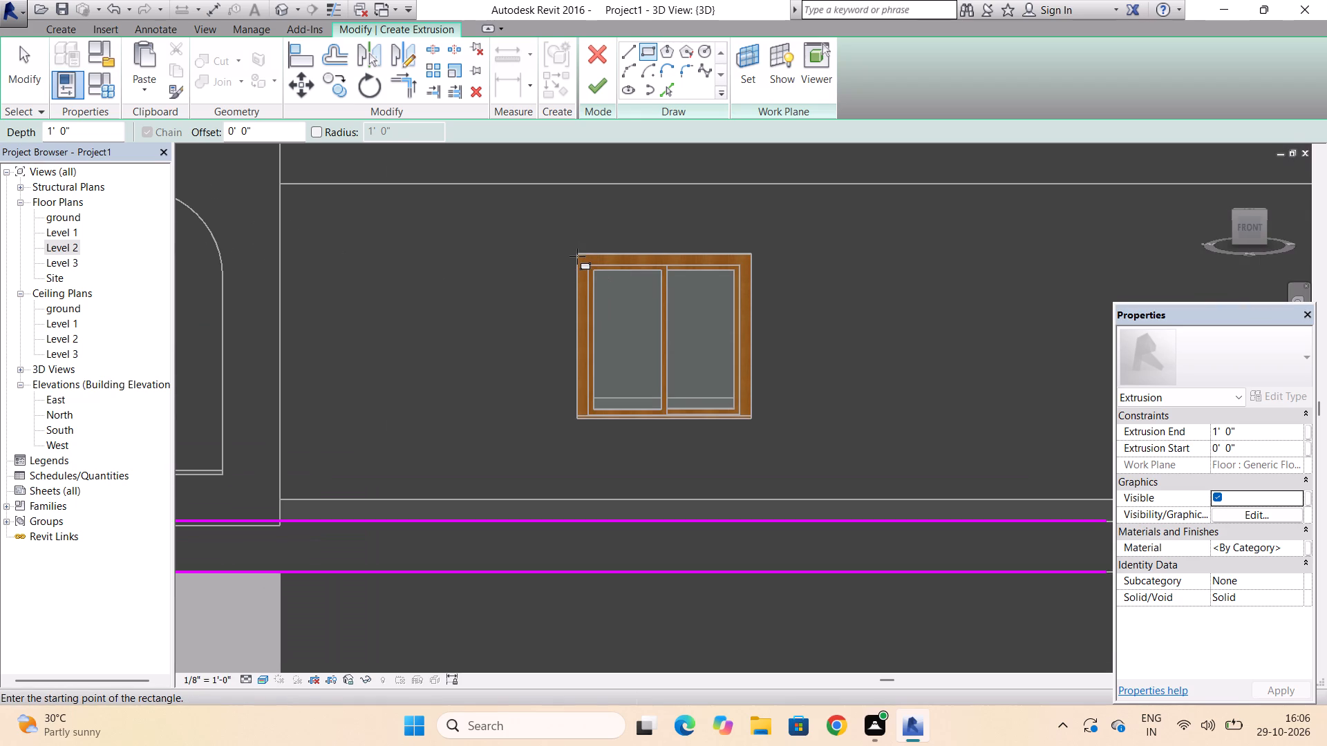
left_click(577, 252)
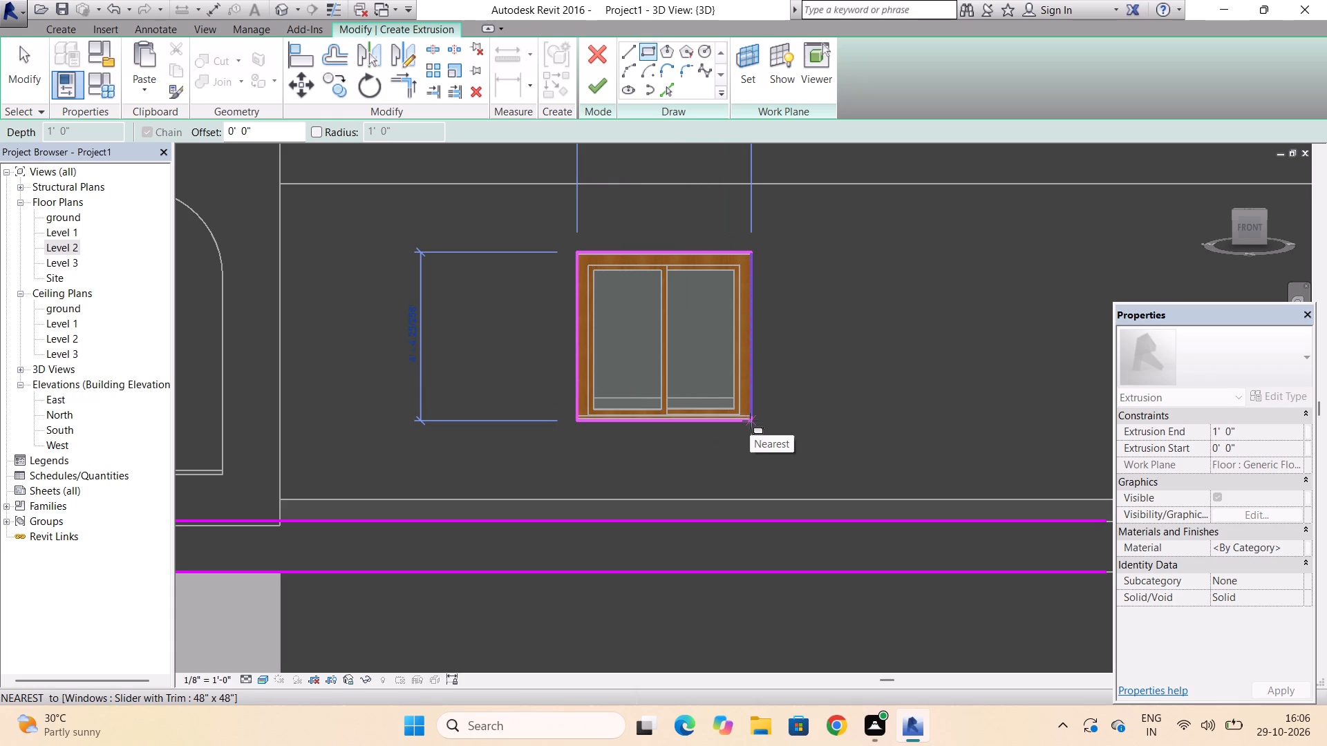
left_click(750, 421)
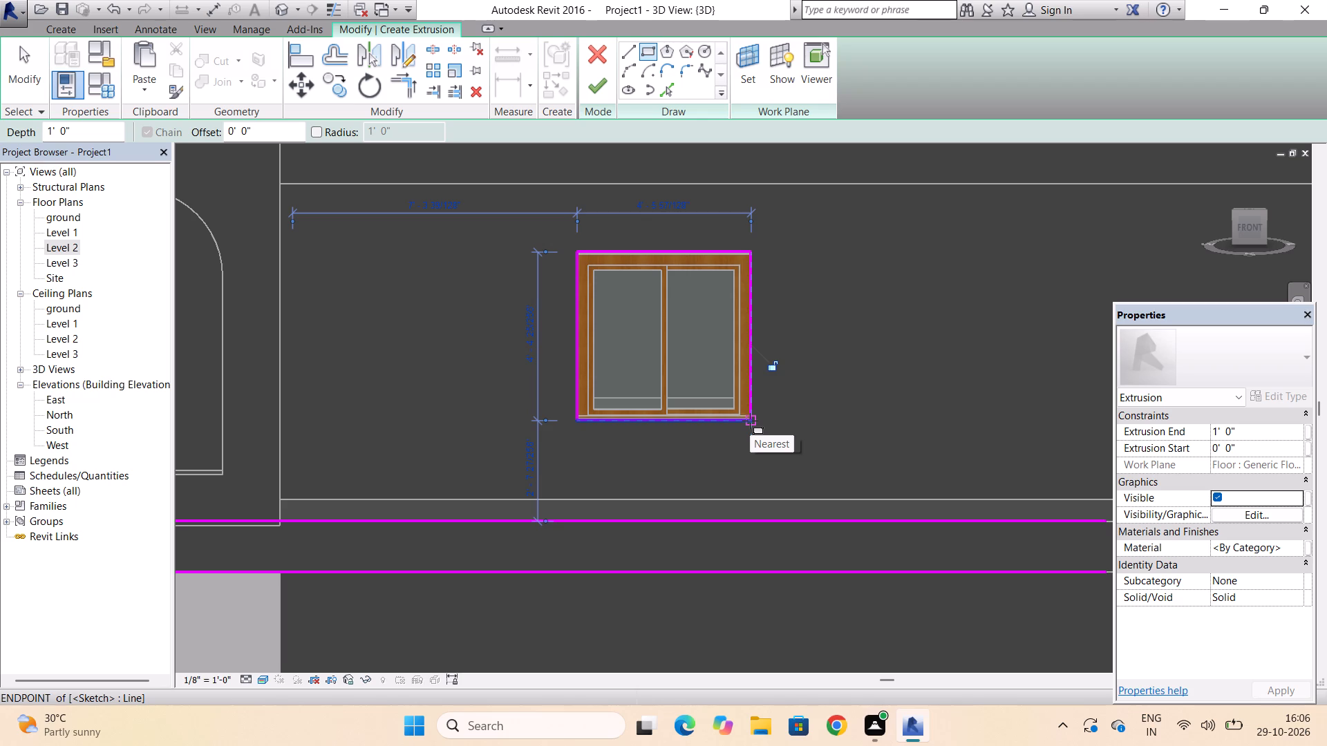
key("Escape")
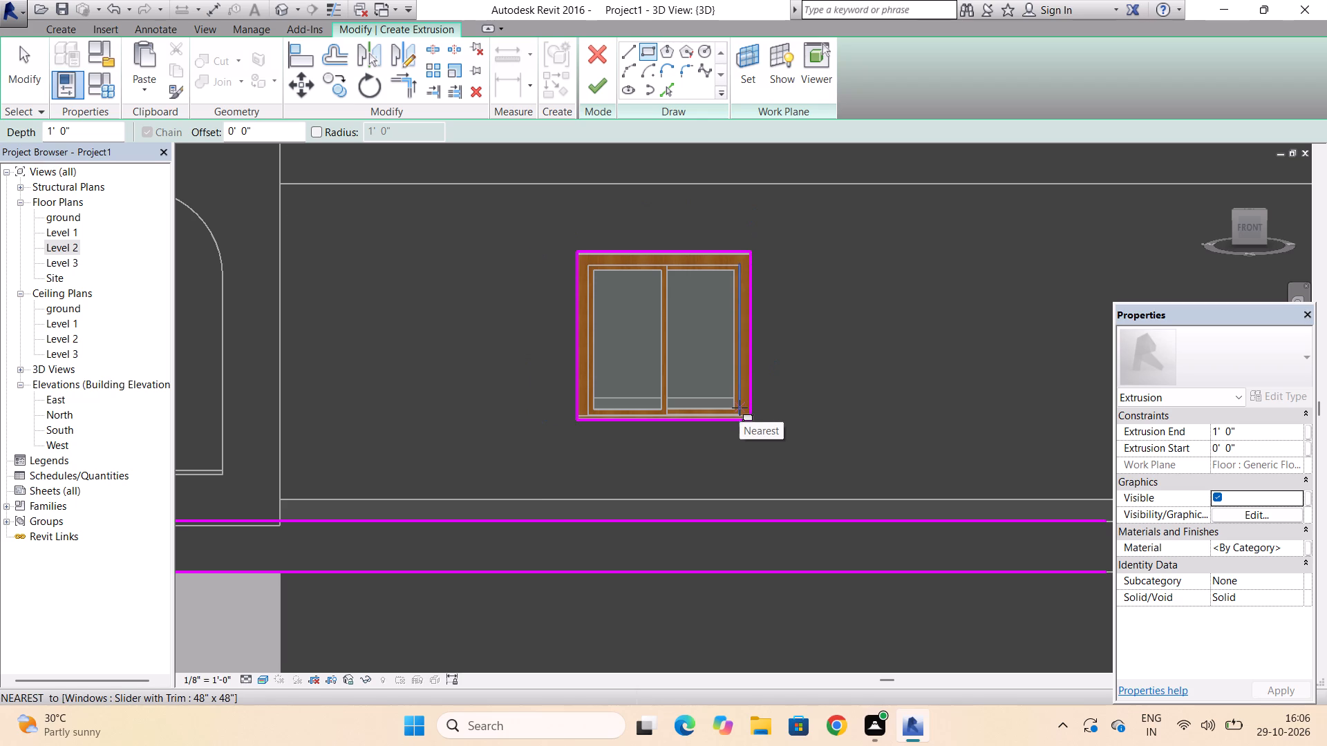
key("Escape")
key("Escape")
key("Escape")
key("Escape")
key("Escape")
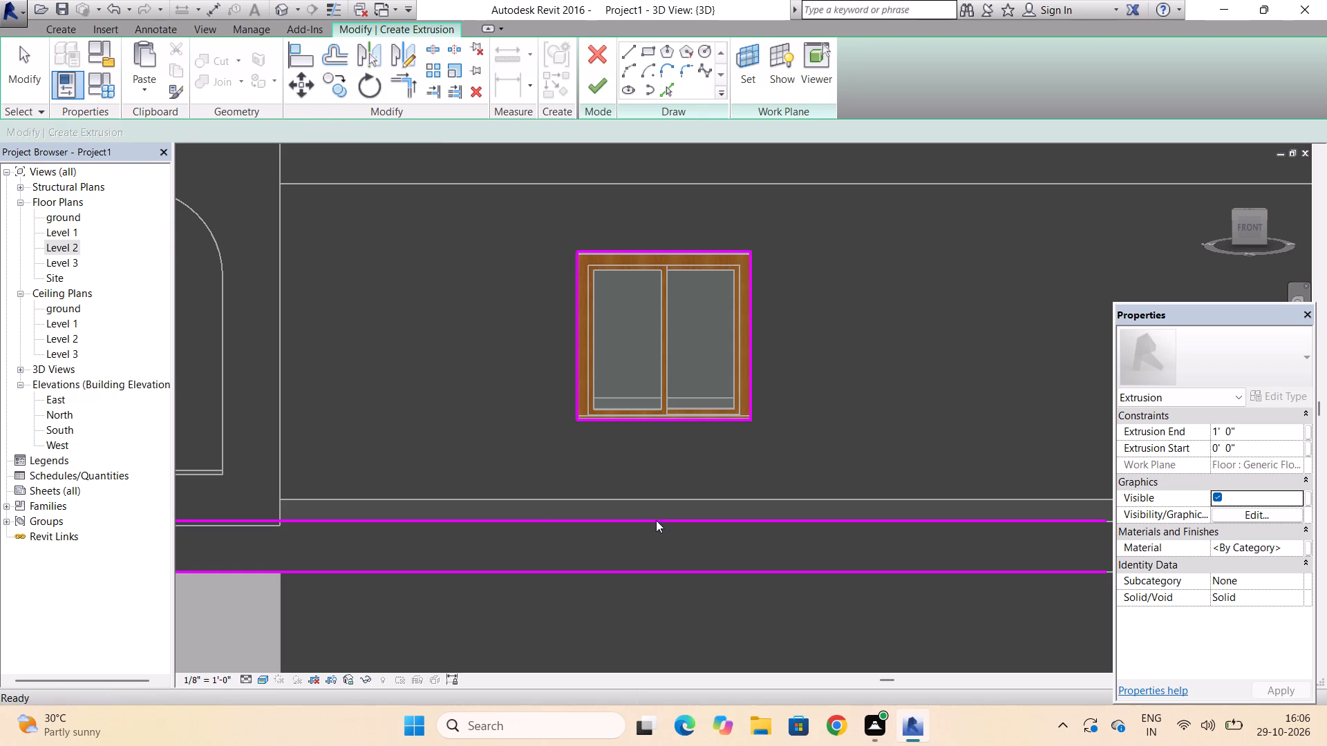
Delete the two long horizontal lines of the old band rectangle along the floor slab's top and bottom edges.
left_click(656, 520)
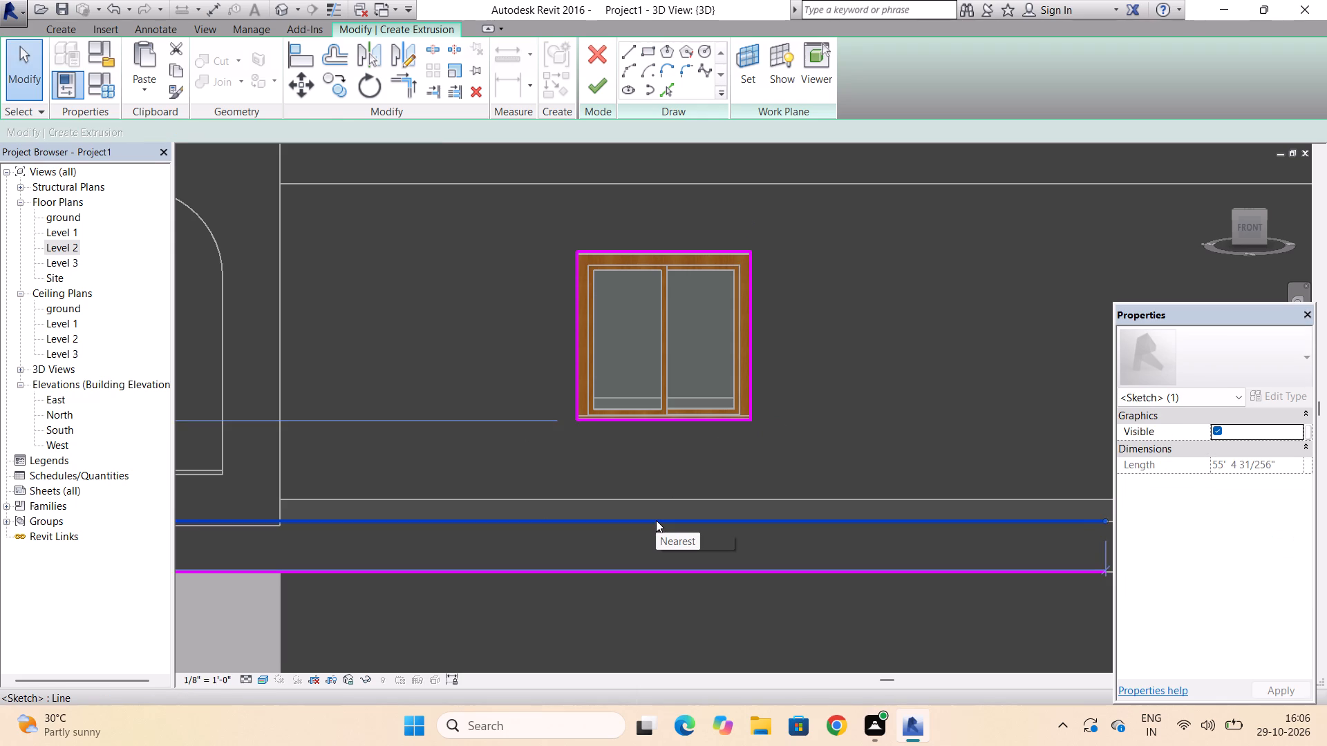
key("Delete")
scroll(723, 409, "down", 5)
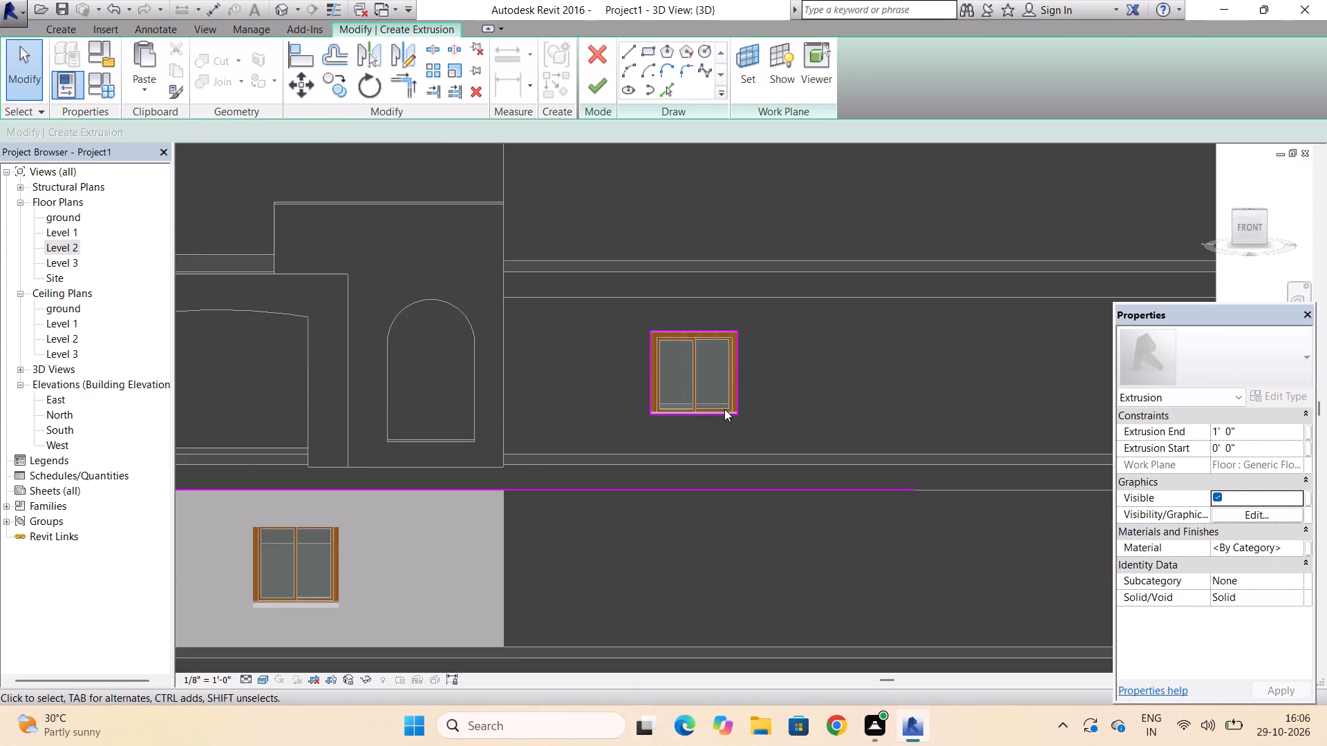
scroll(724, 409, "down", 4)
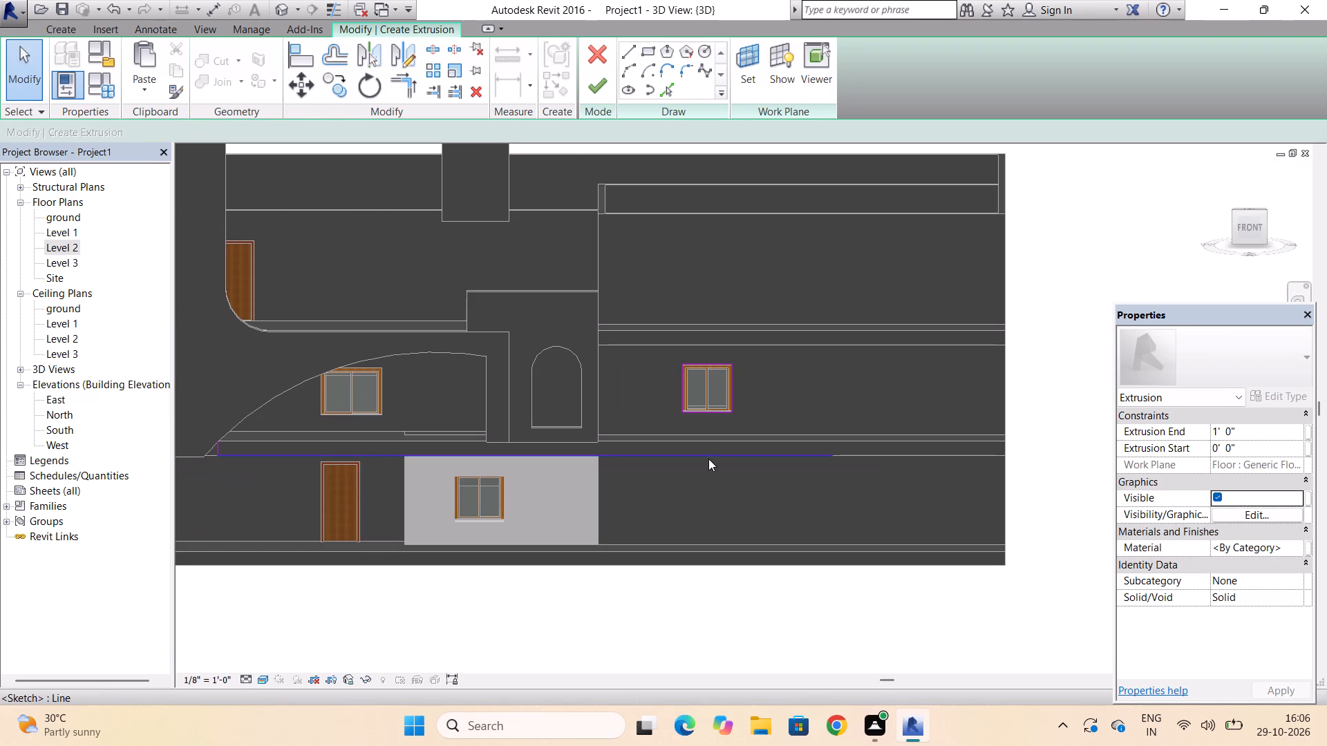
left_click(708, 455)
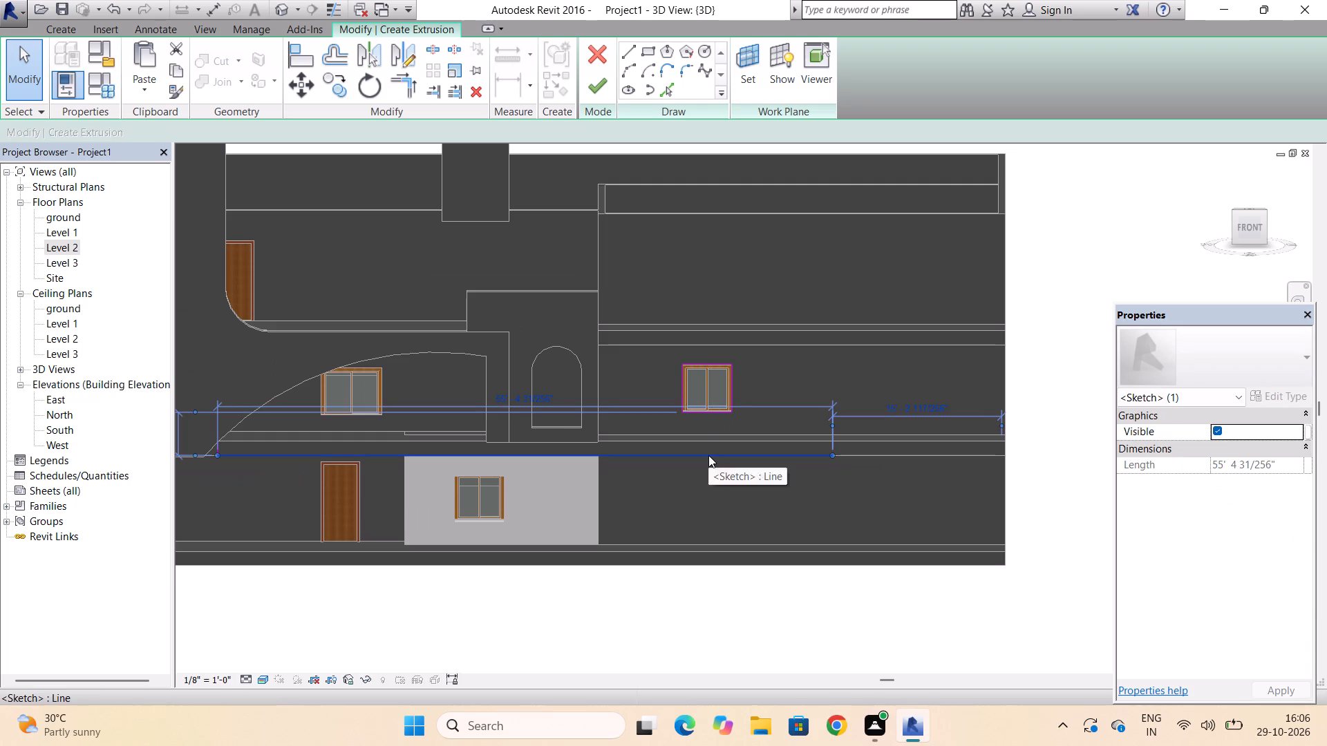
key("Delete")
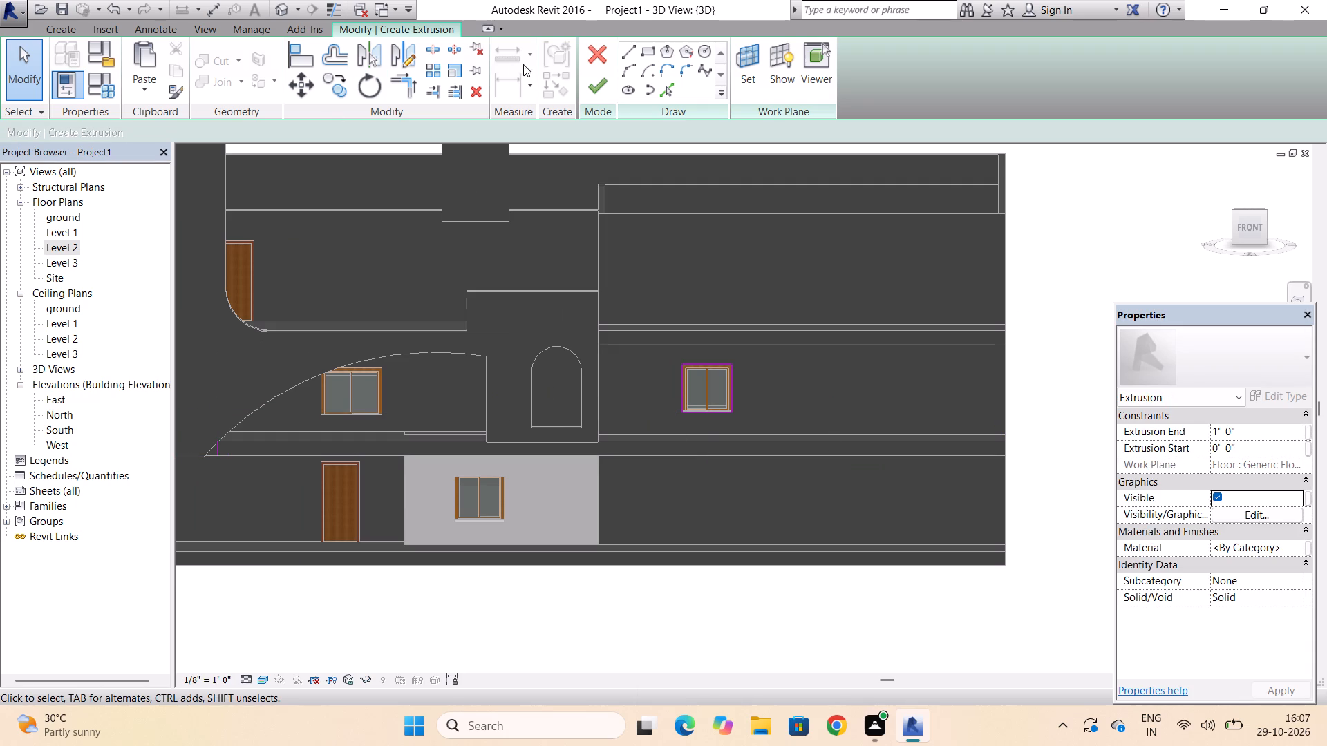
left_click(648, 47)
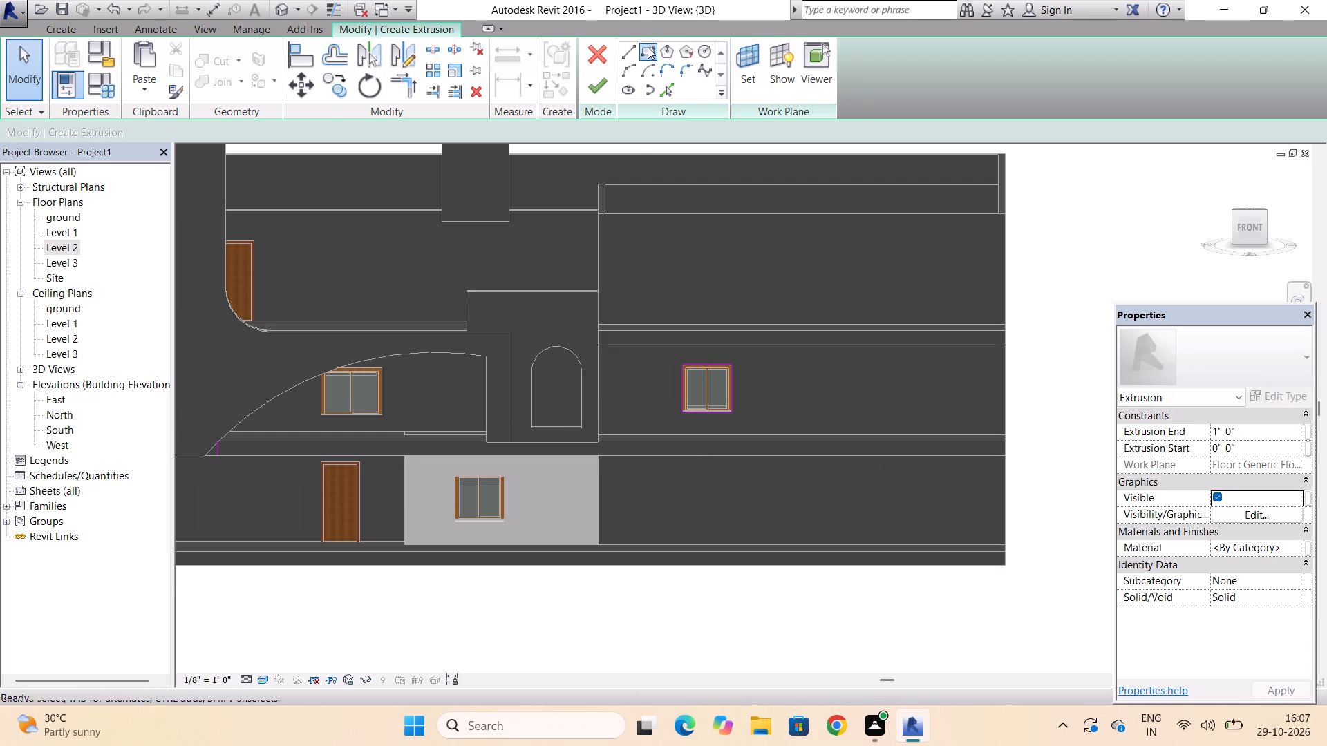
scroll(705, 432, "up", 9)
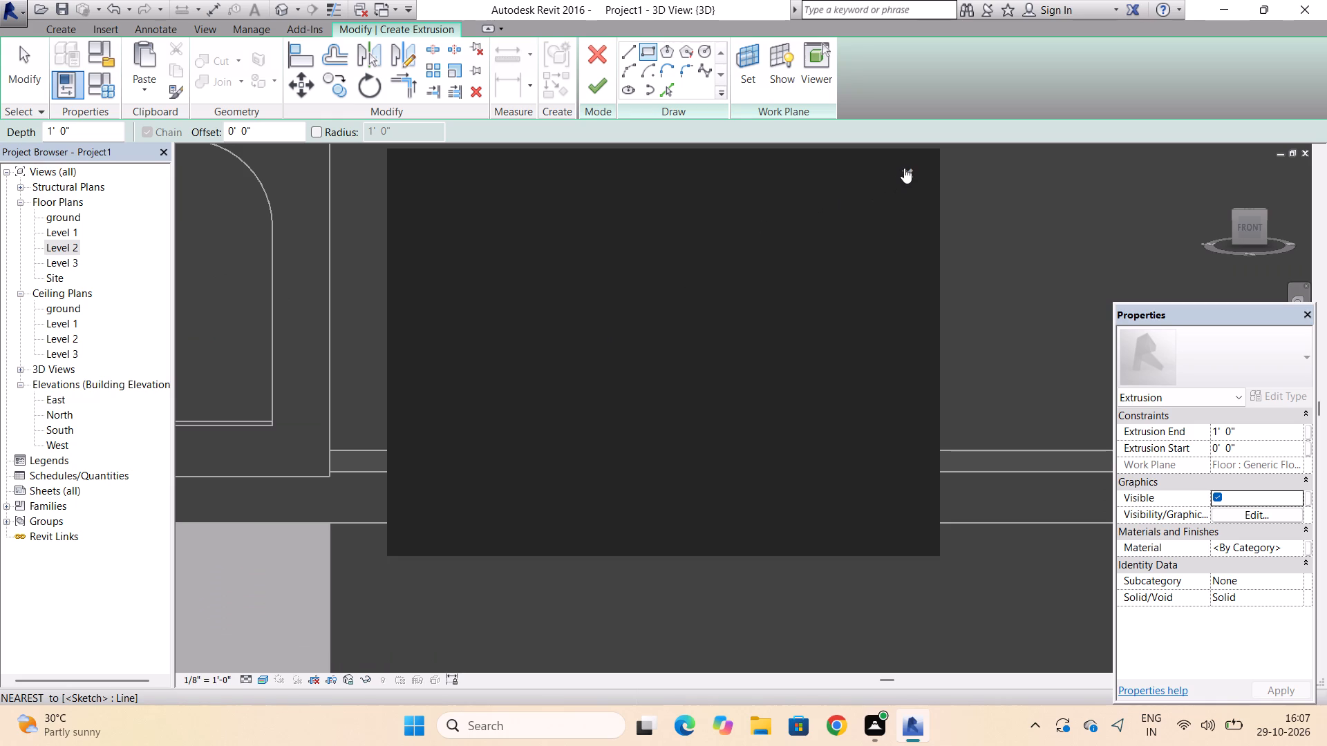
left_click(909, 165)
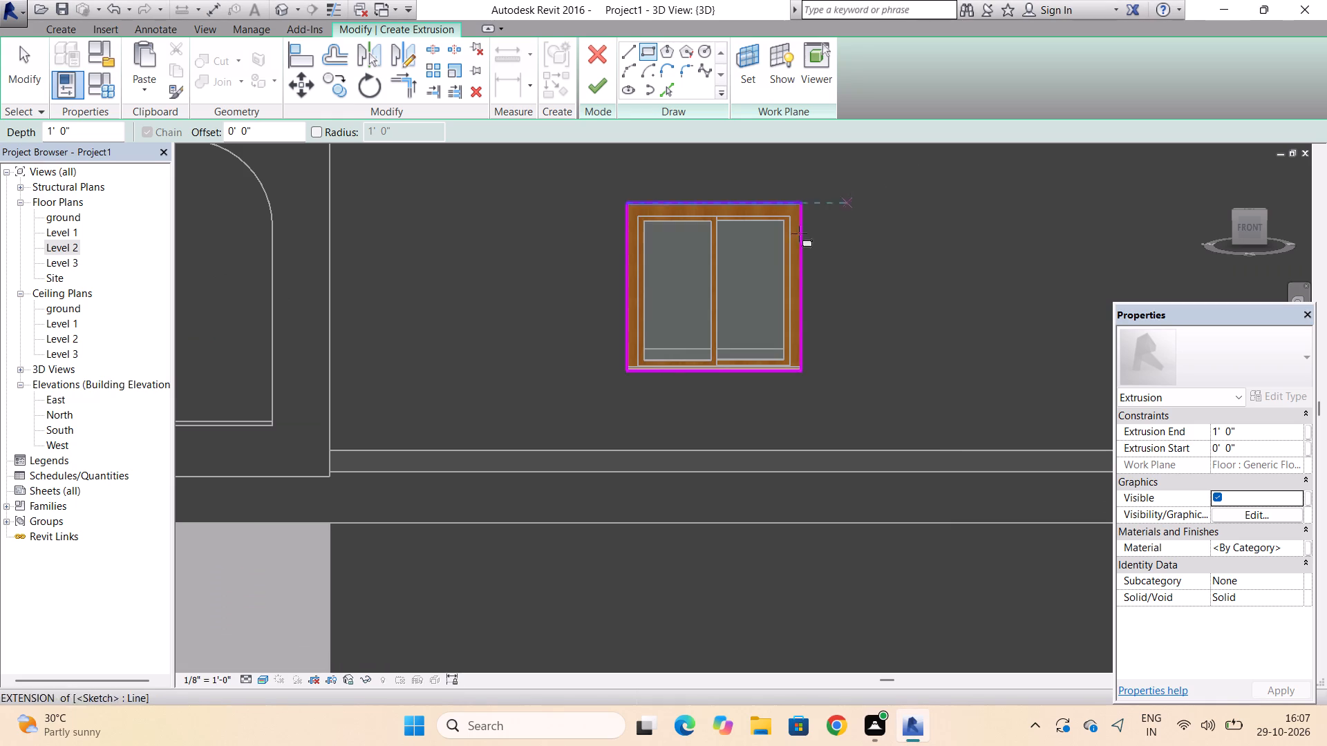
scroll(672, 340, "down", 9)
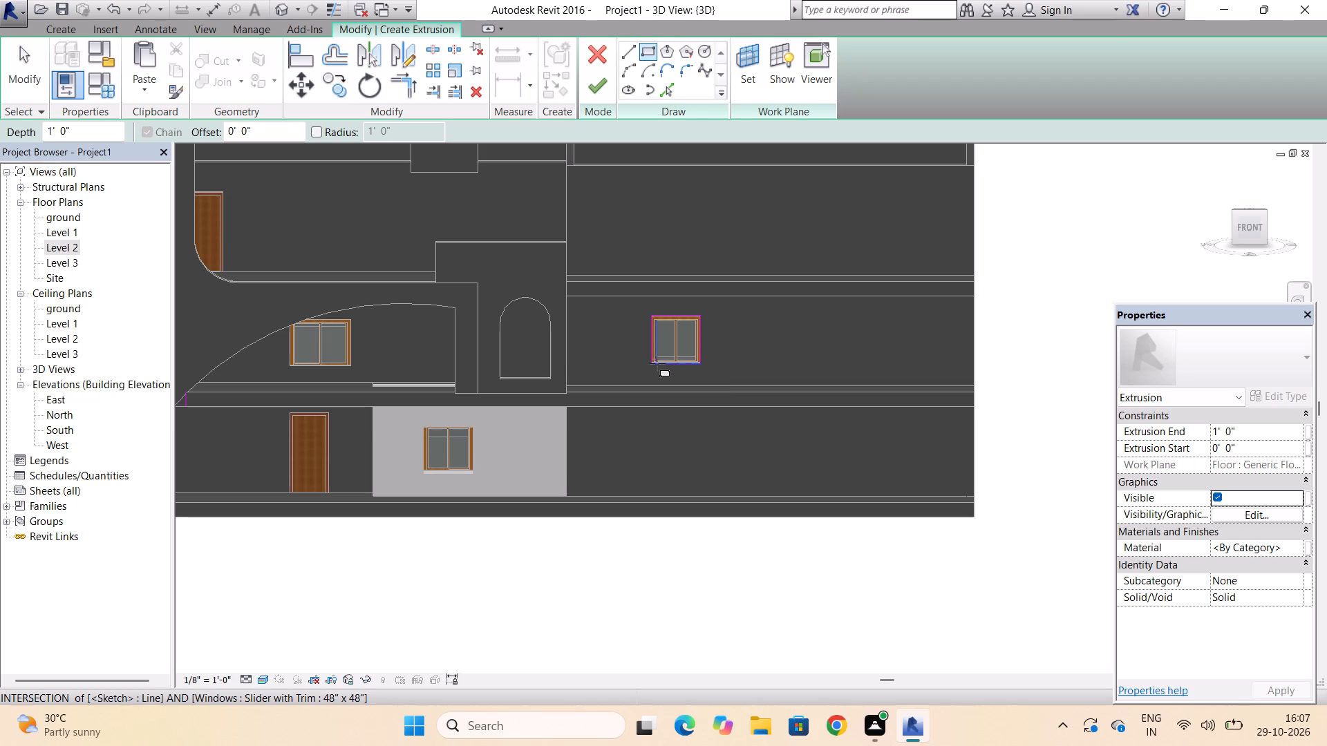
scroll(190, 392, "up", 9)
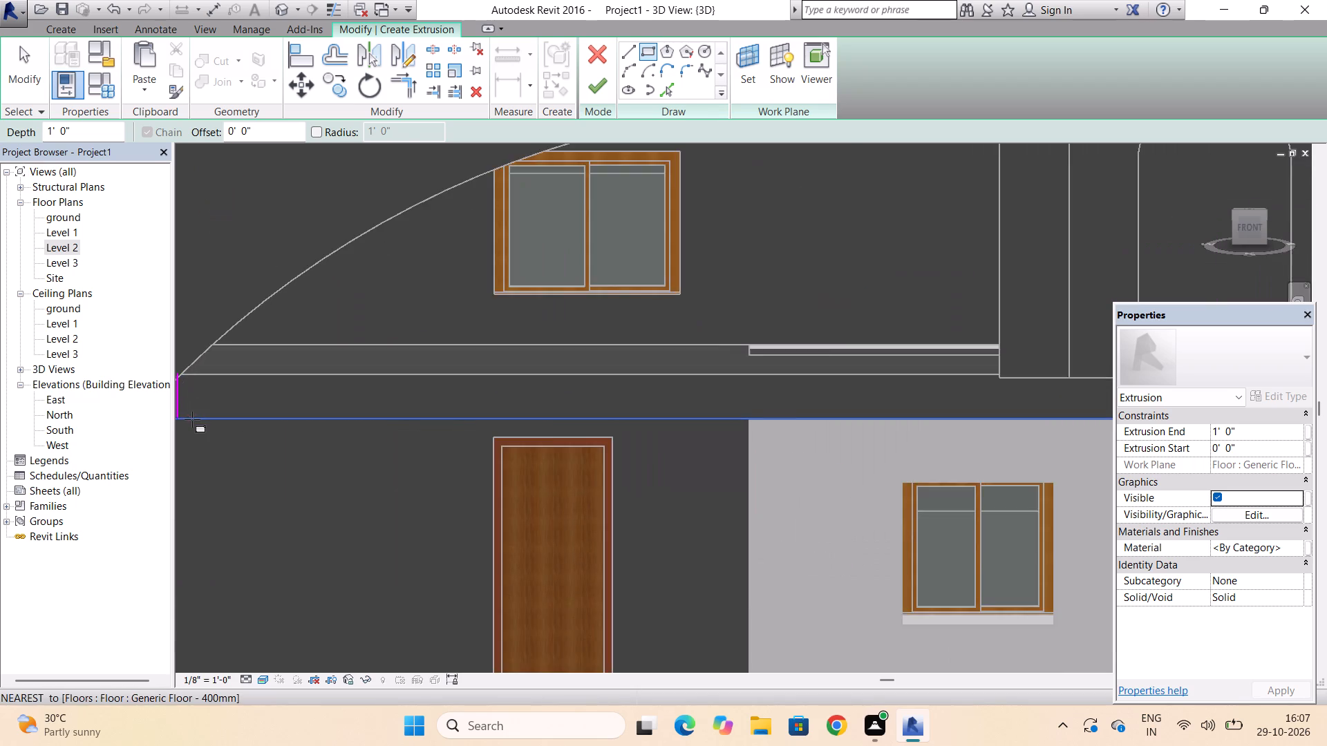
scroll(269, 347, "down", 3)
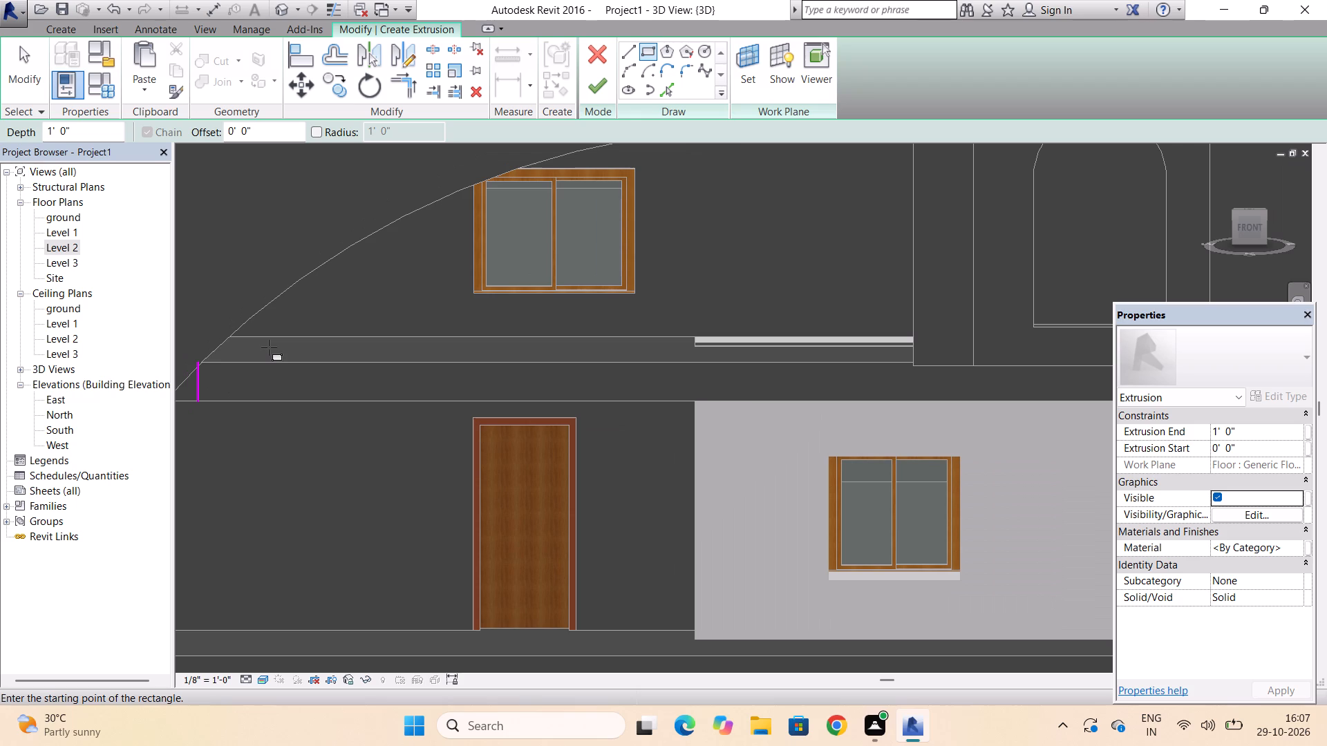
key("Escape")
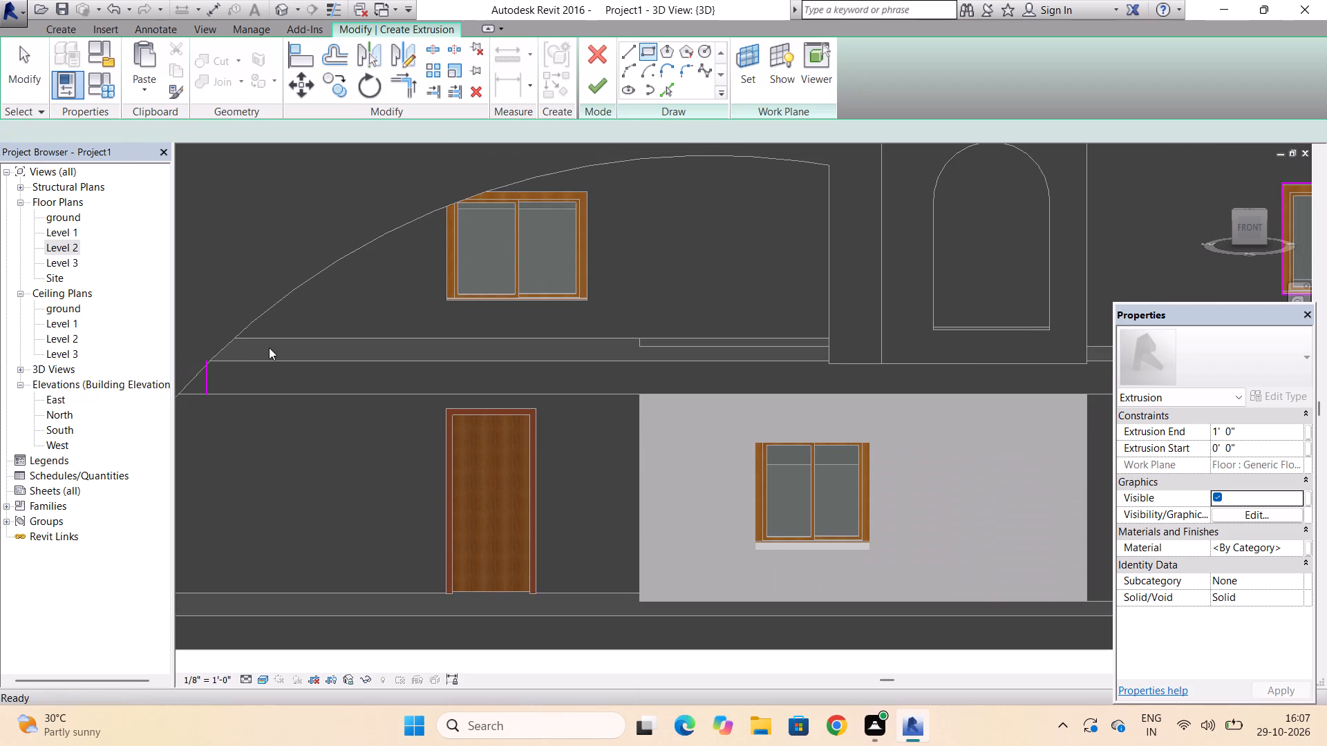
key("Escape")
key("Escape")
Delete the old band rectangle's remaining short vertical line beside the large arc.
left_click(208, 374)
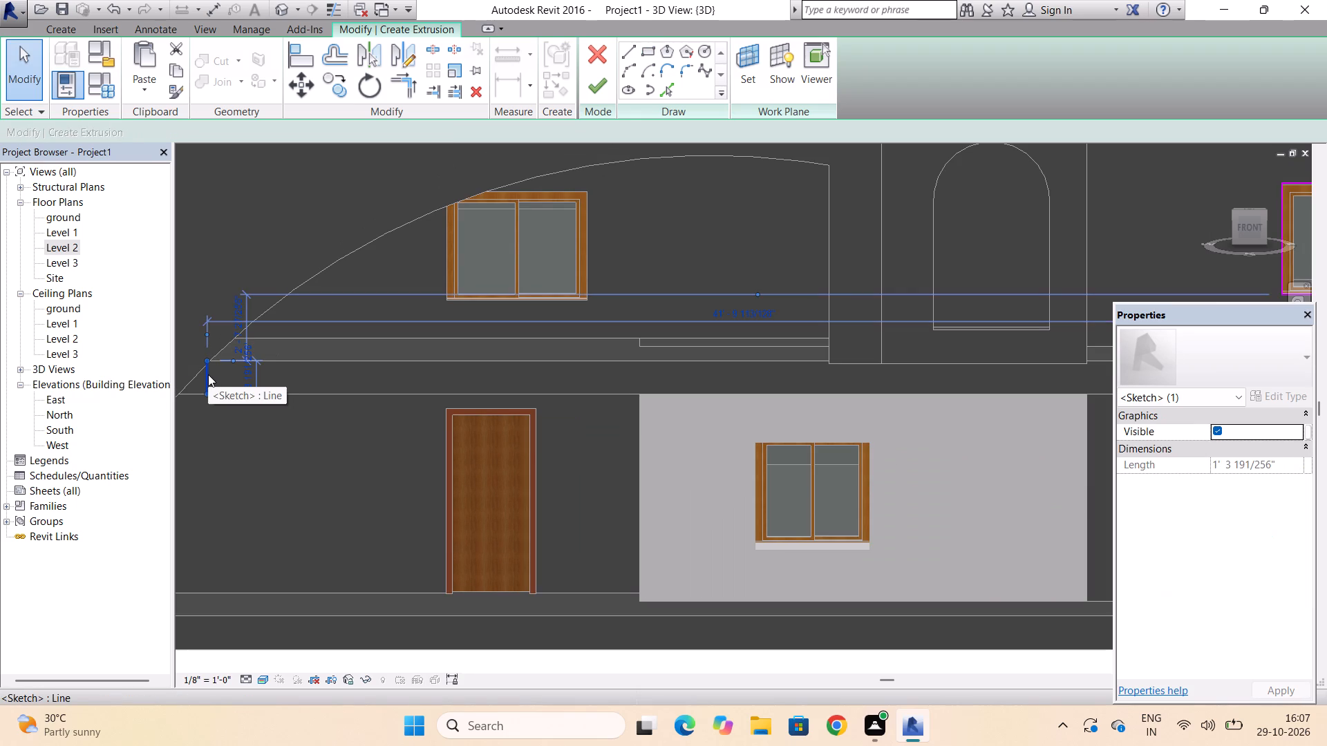
key("Delete")
Sketch a rectangle about 62' 3" long from the large arc's lower end at the floor edge to the floor line above and beyond the slider window.
scroll(272, 350, "down", 4)
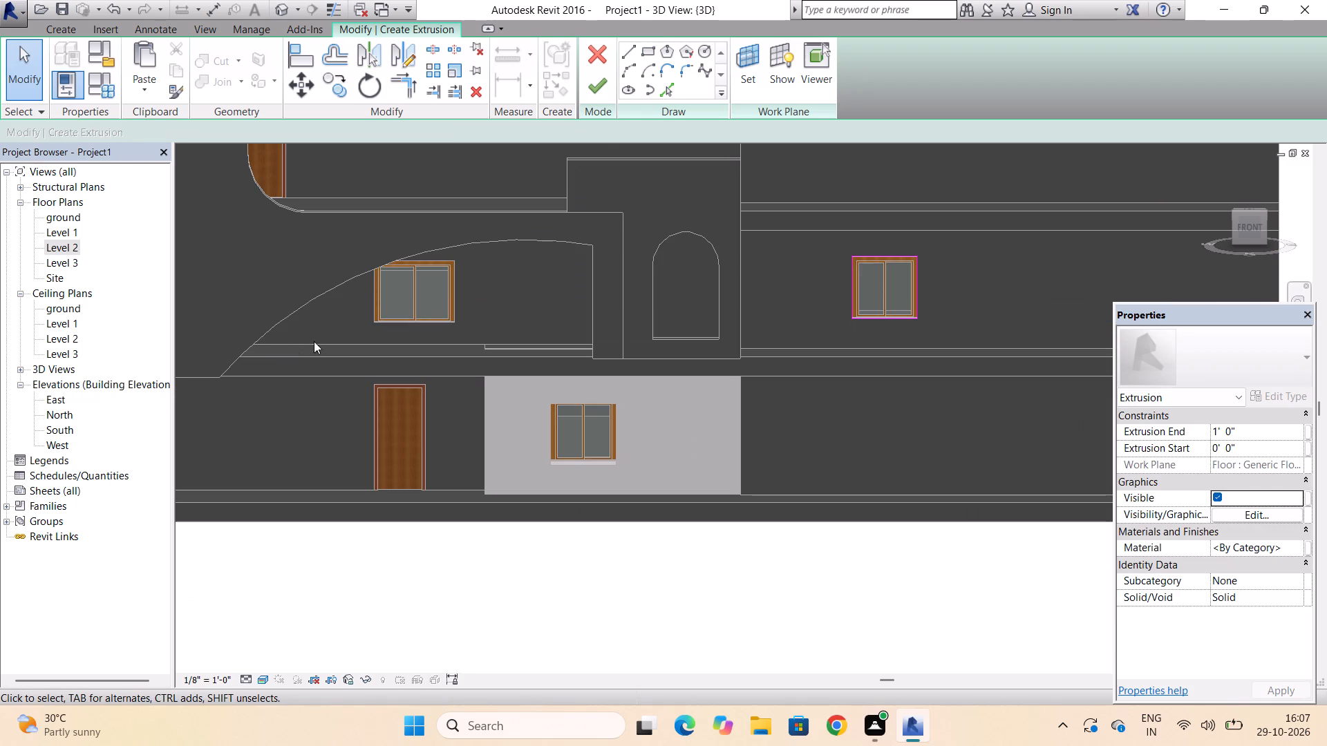
scroll(895, 294, "up", 7)
scroll(773, 332, "down", 2)
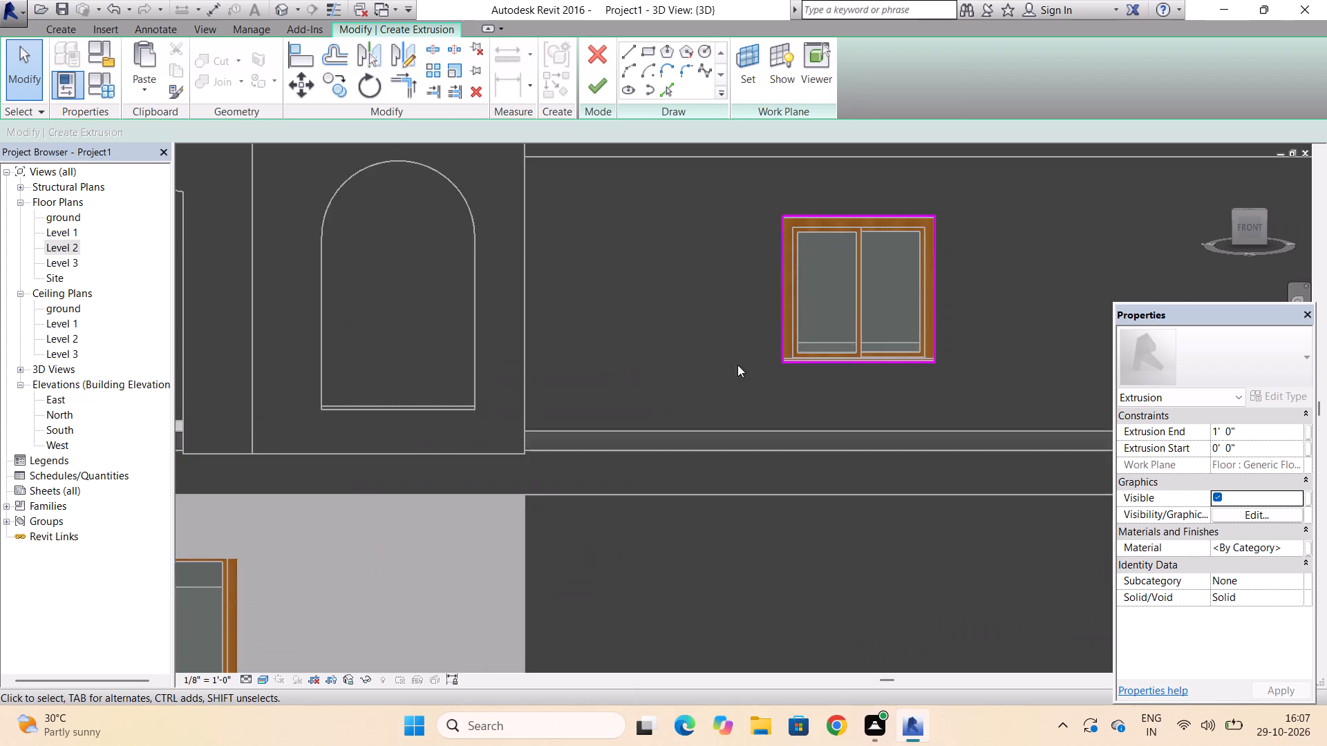
scroll(737, 365, "down", 2)
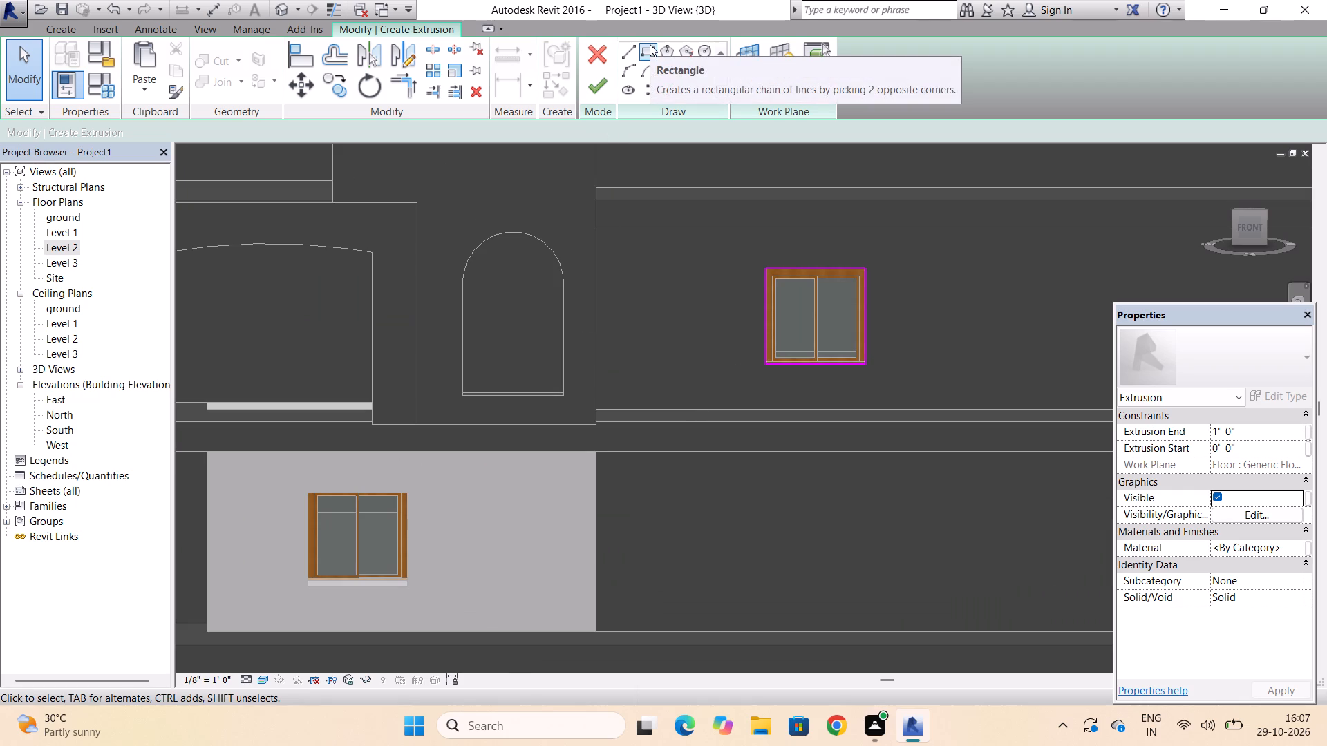
left_click(650, 45)
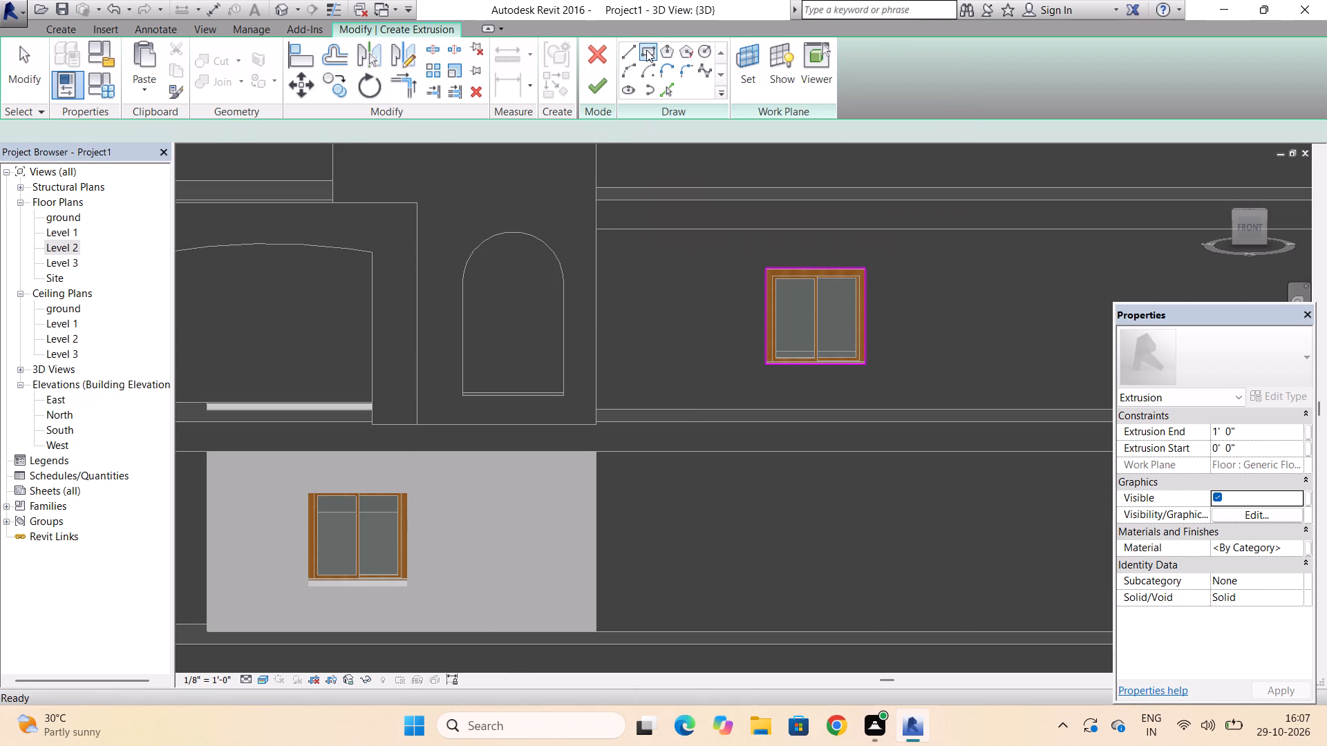
scroll(634, 258, "down", 5)
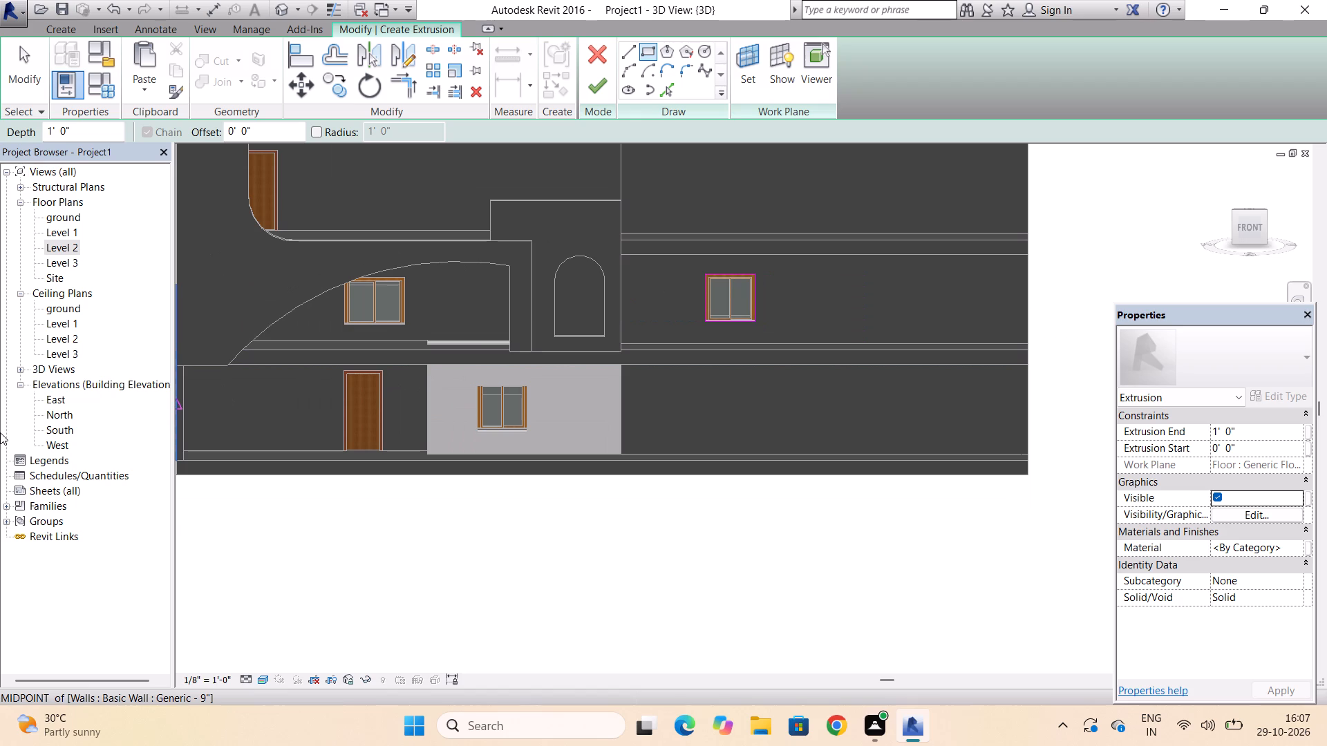
scroll(0, 432, "up", 3)
scroll(241, 350, "up", 1)
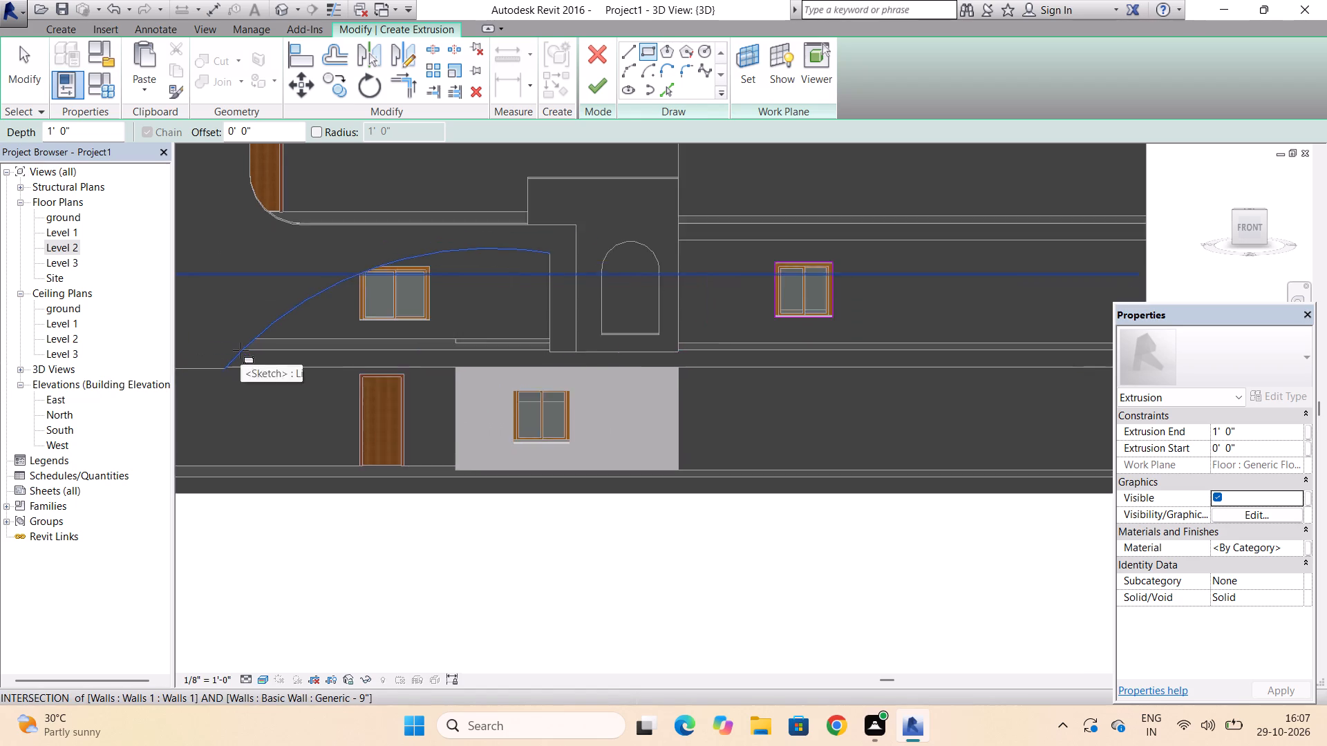
scroll(241, 350, "up", 5)
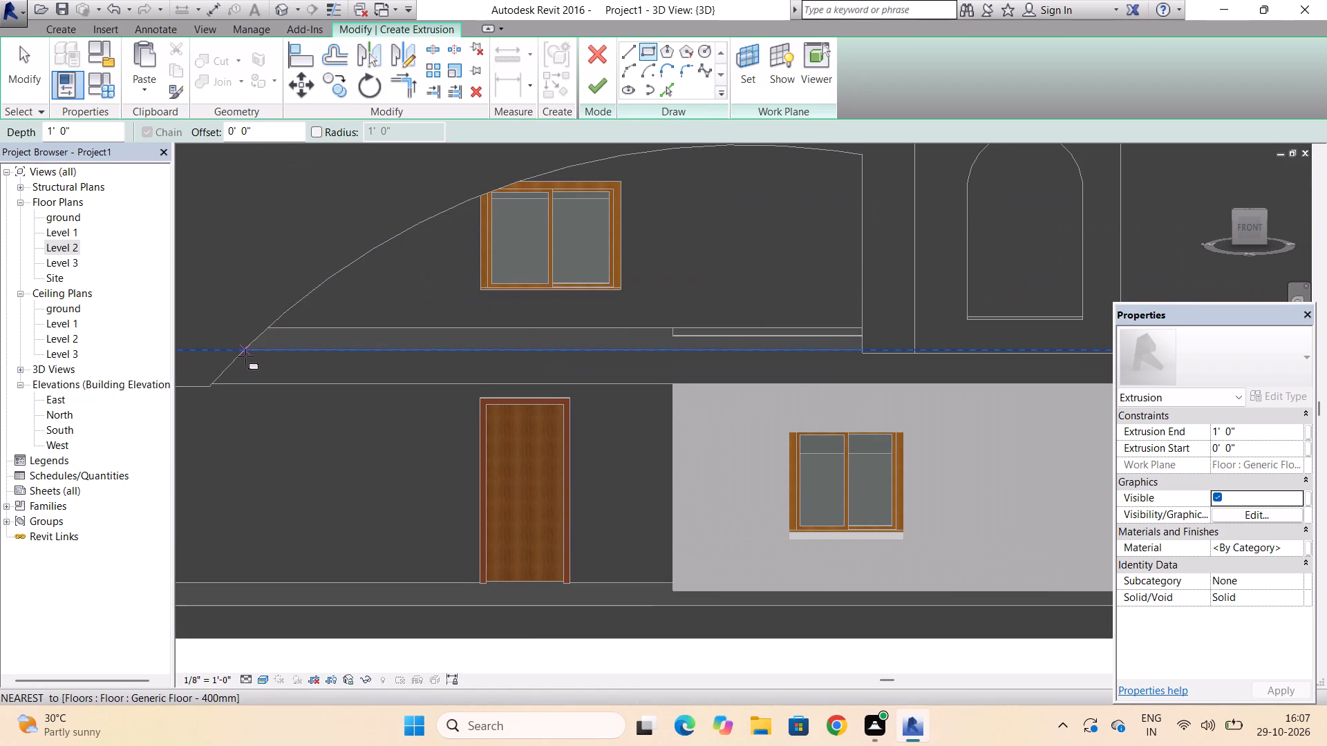
scroll(245, 361, "up", 3)
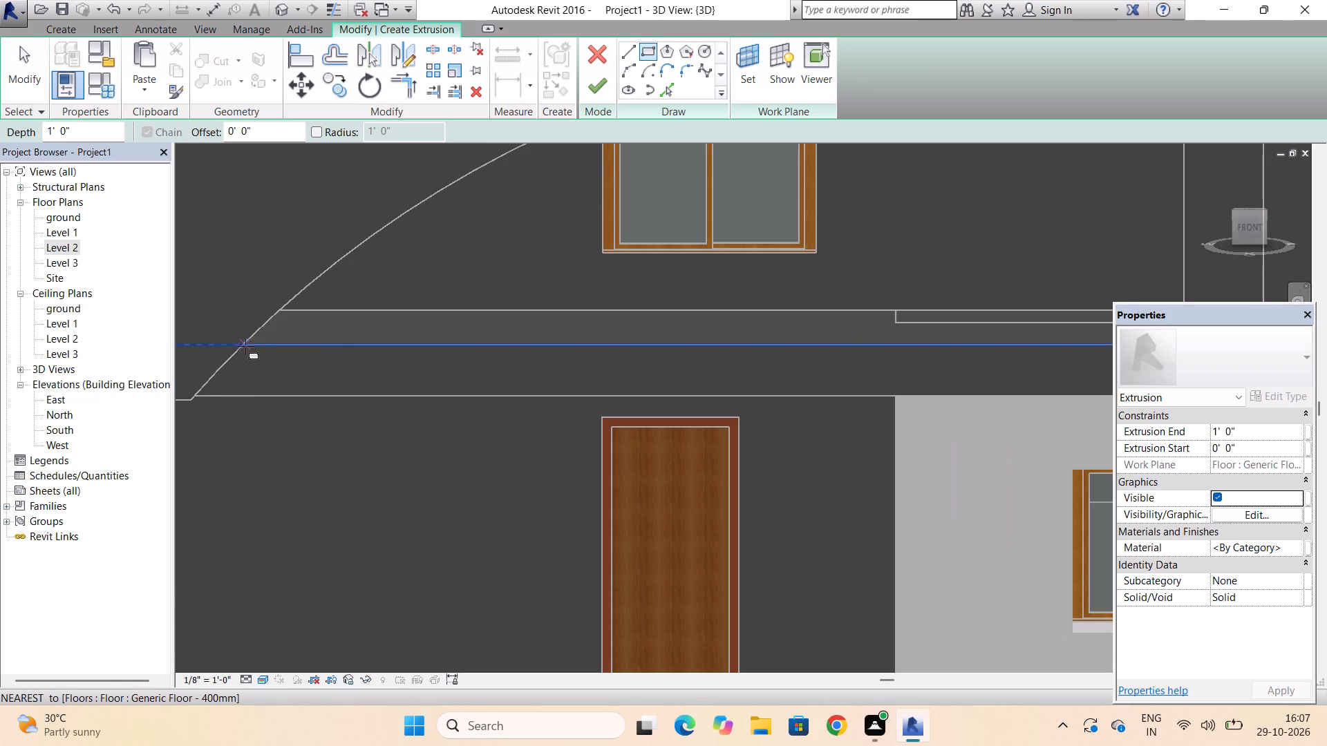
left_click(247, 347)
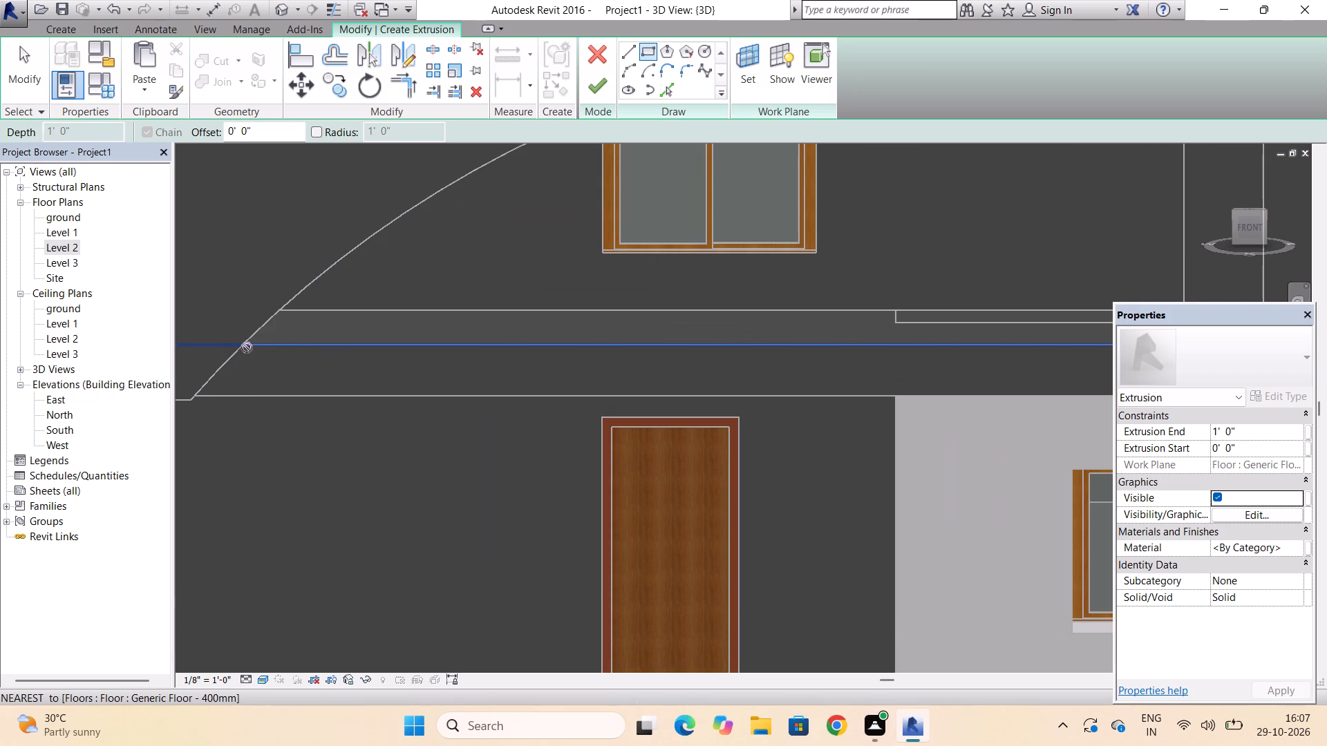
scroll(247, 347, "down", 12)
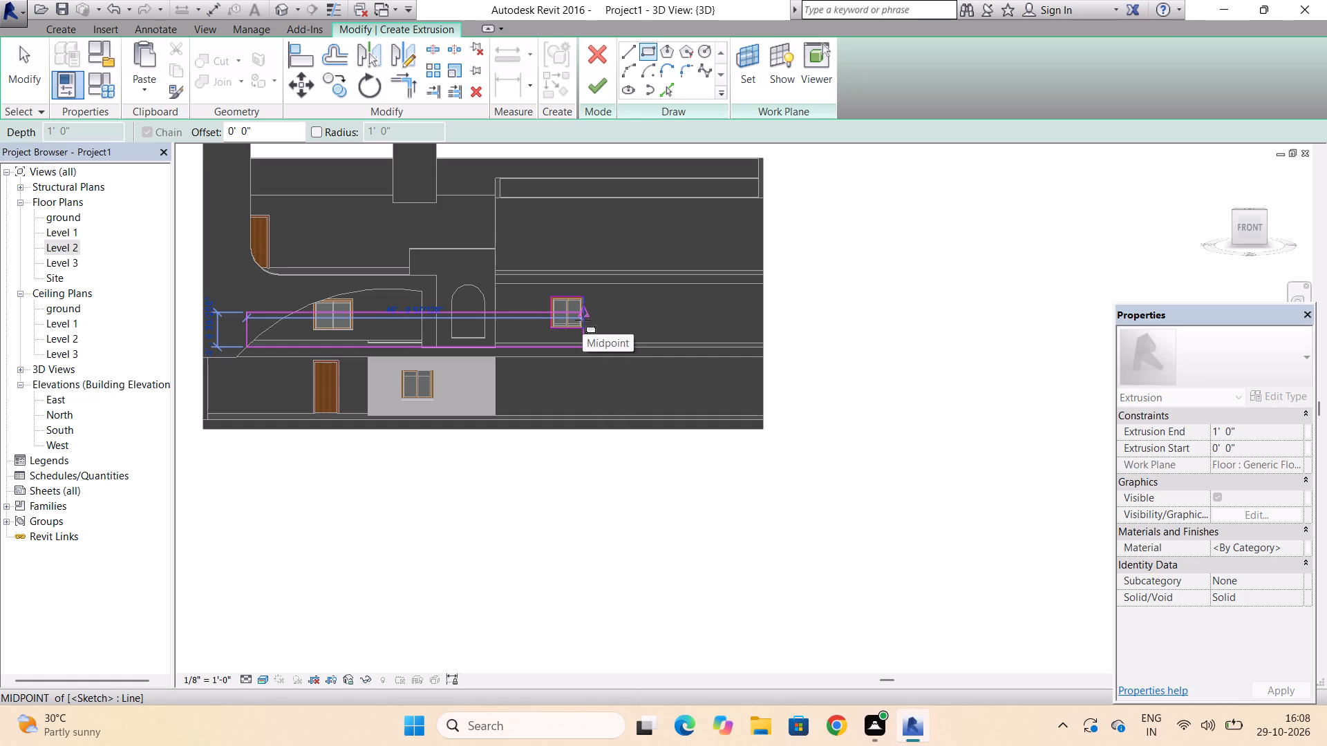
scroll(583, 320, "up", 3)
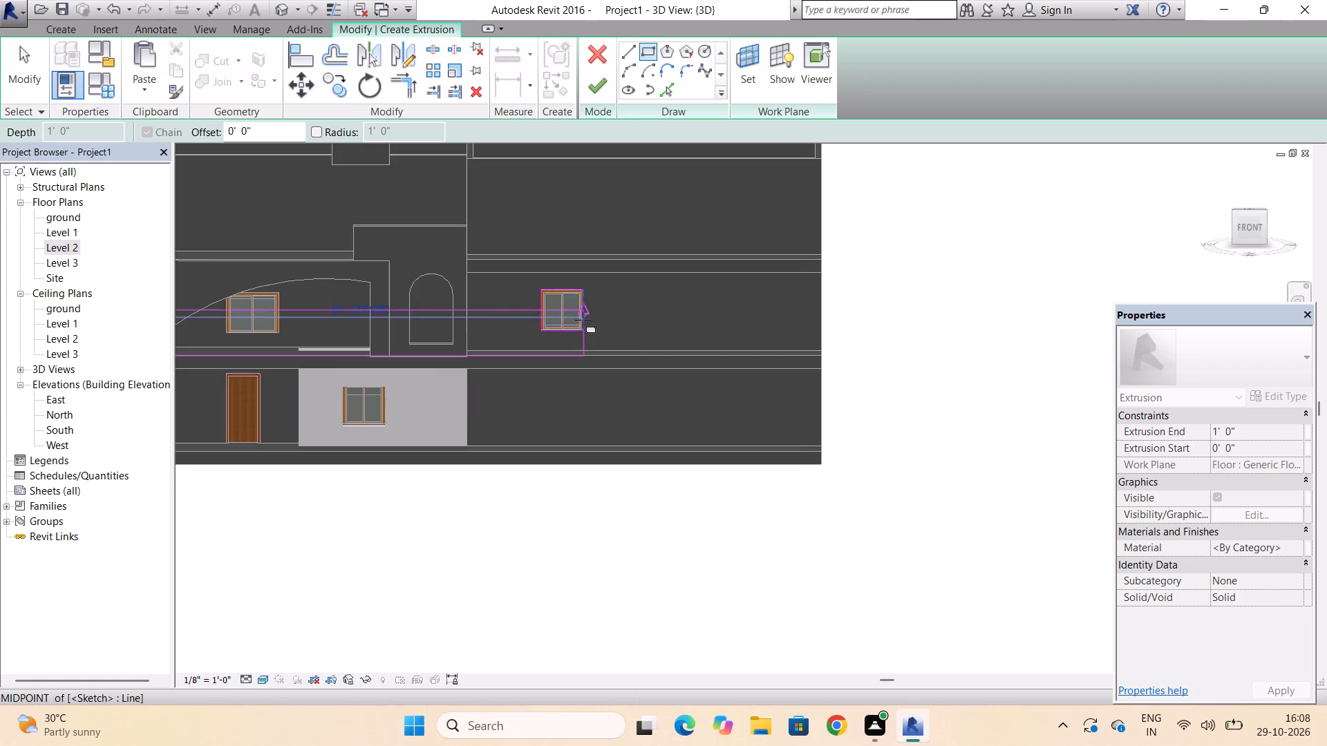
scroll(583, 320, "up", 2)
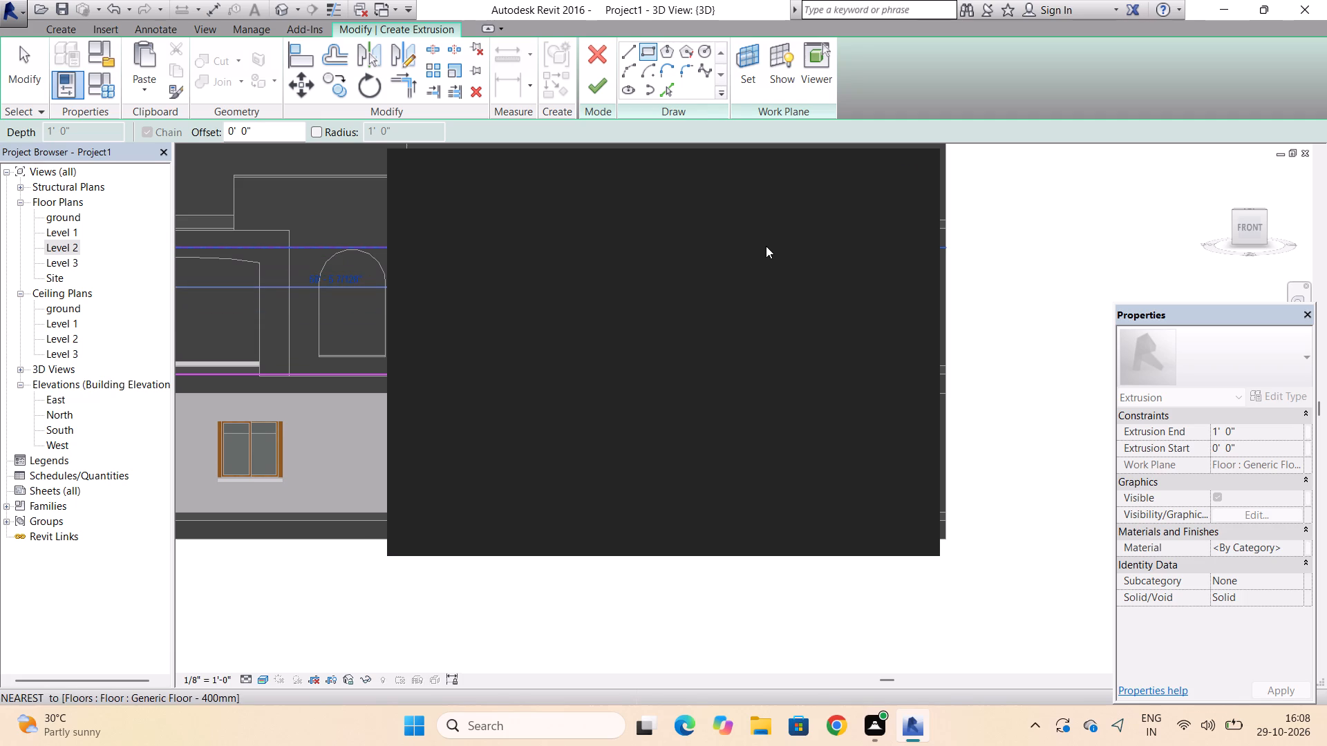
left_click(766, 246)
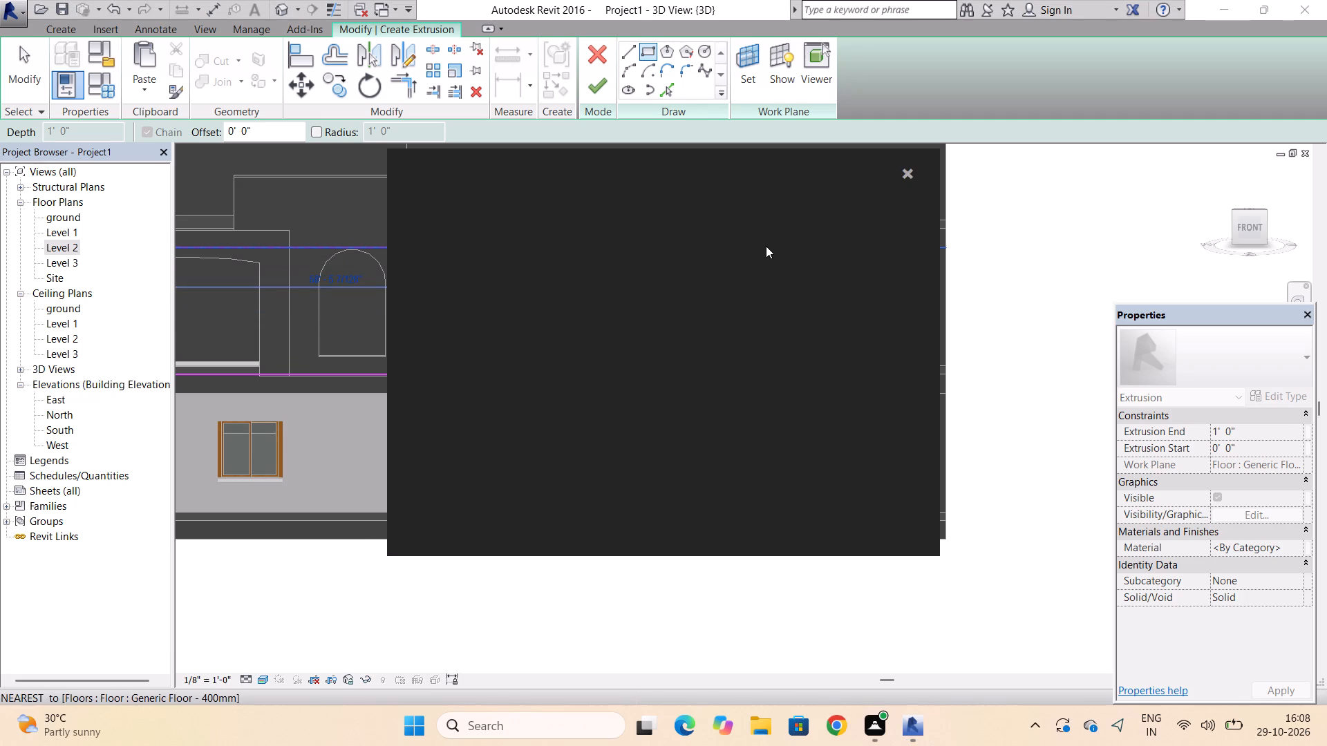
left_click(903, 176)
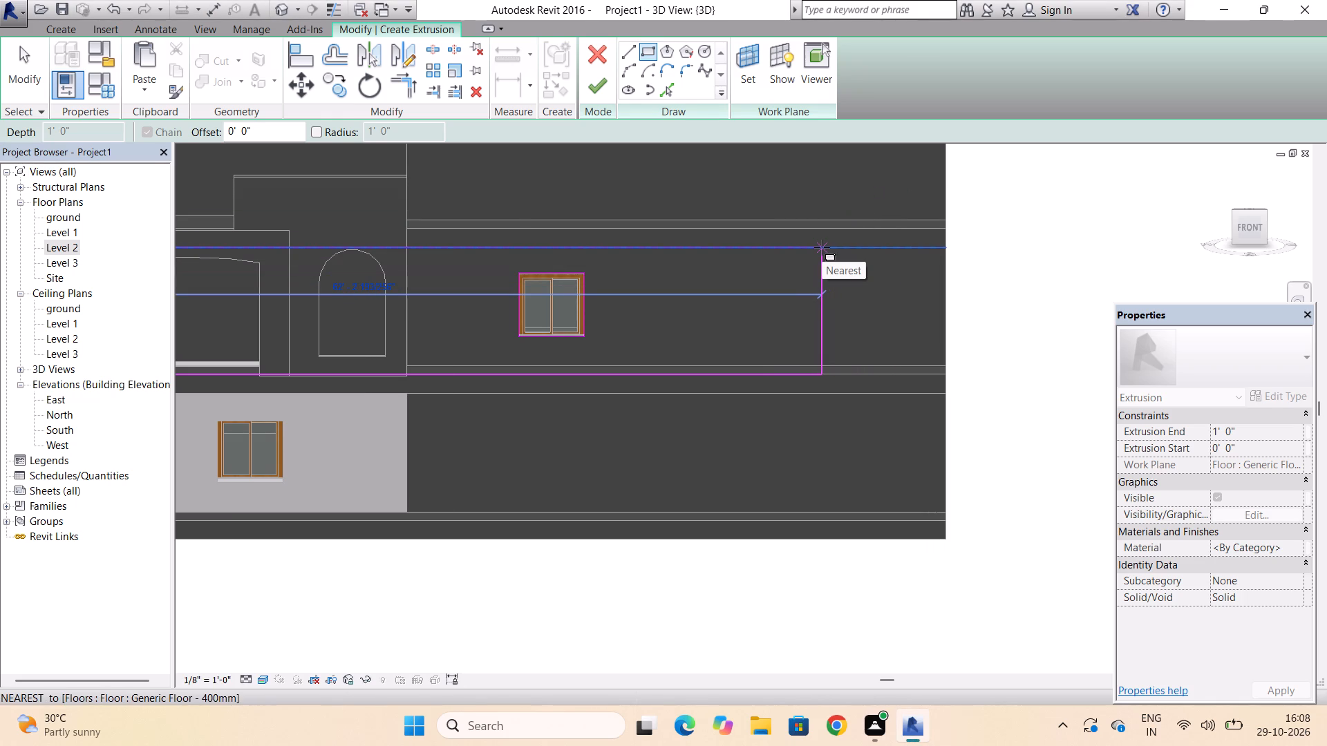
left_click(822, 247)
key("Escape")
key("Escape")
key("Escape")
key("Escape")
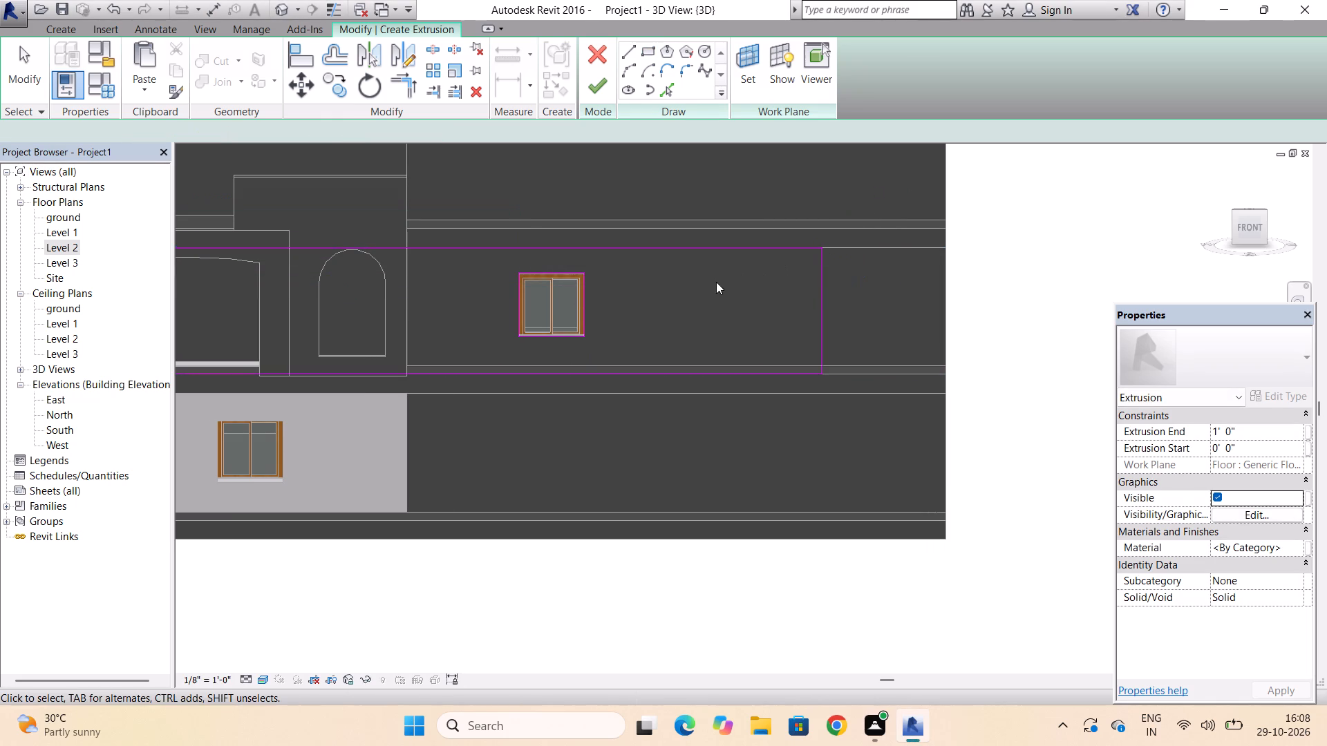
Shorten the new rectangle's upper line at the large-arc end, back to the wall edge between the arched opening and the upper-storey window.
scroll(719, 291, "down", 3)
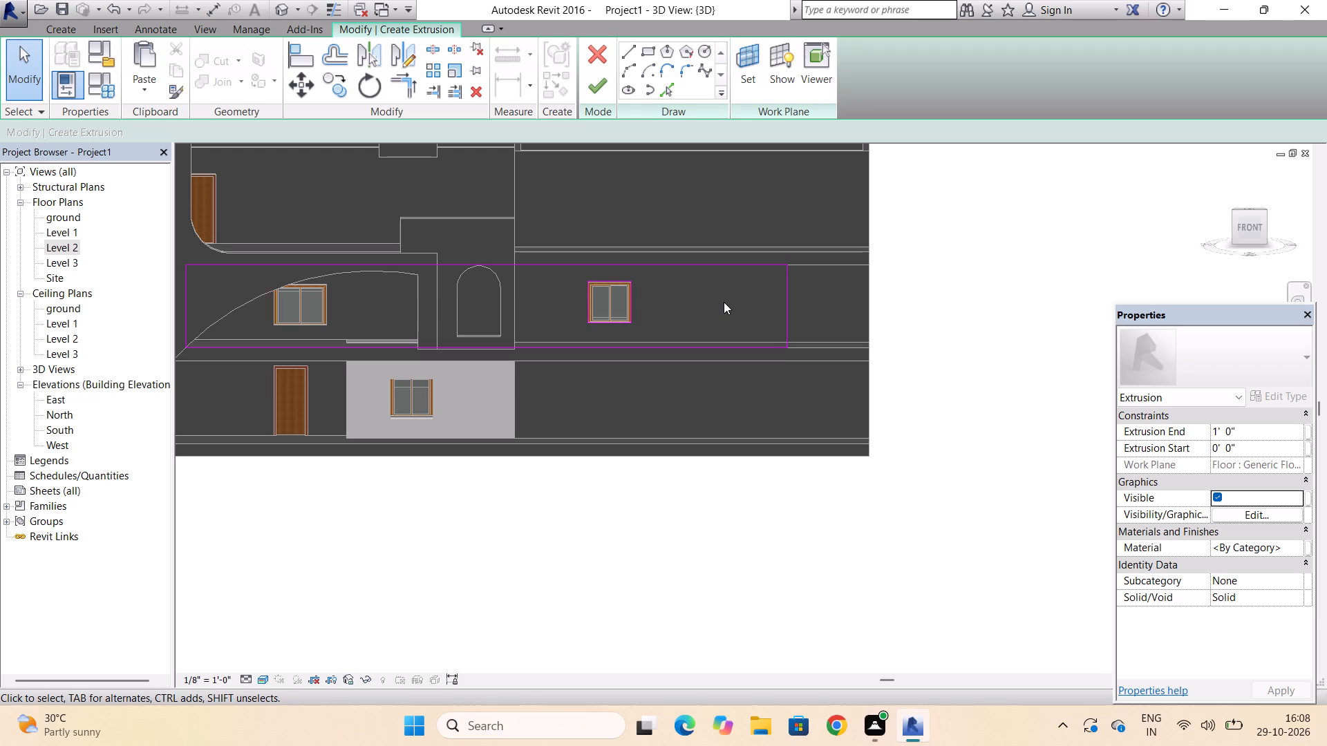
scroll(724, 302, "down", 1)
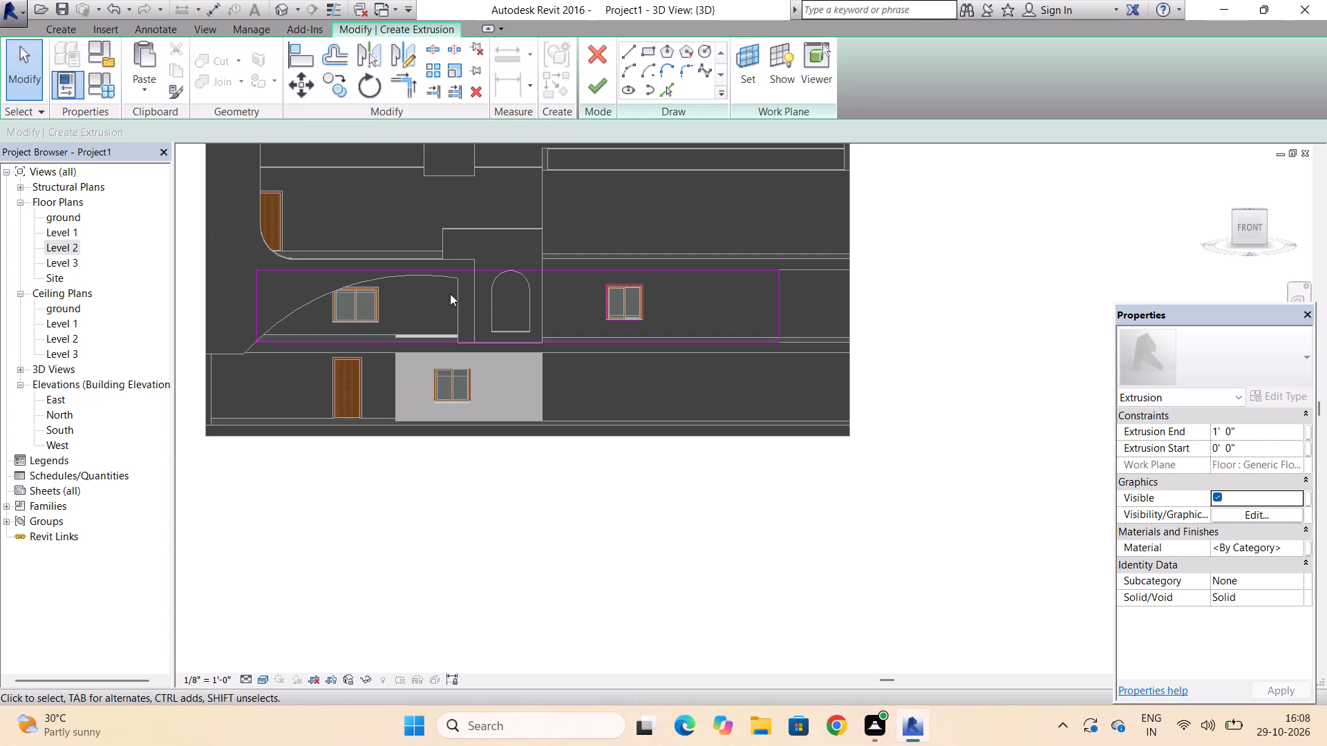
left_click(265, 270)
scroll(265, 270, "up", 4)
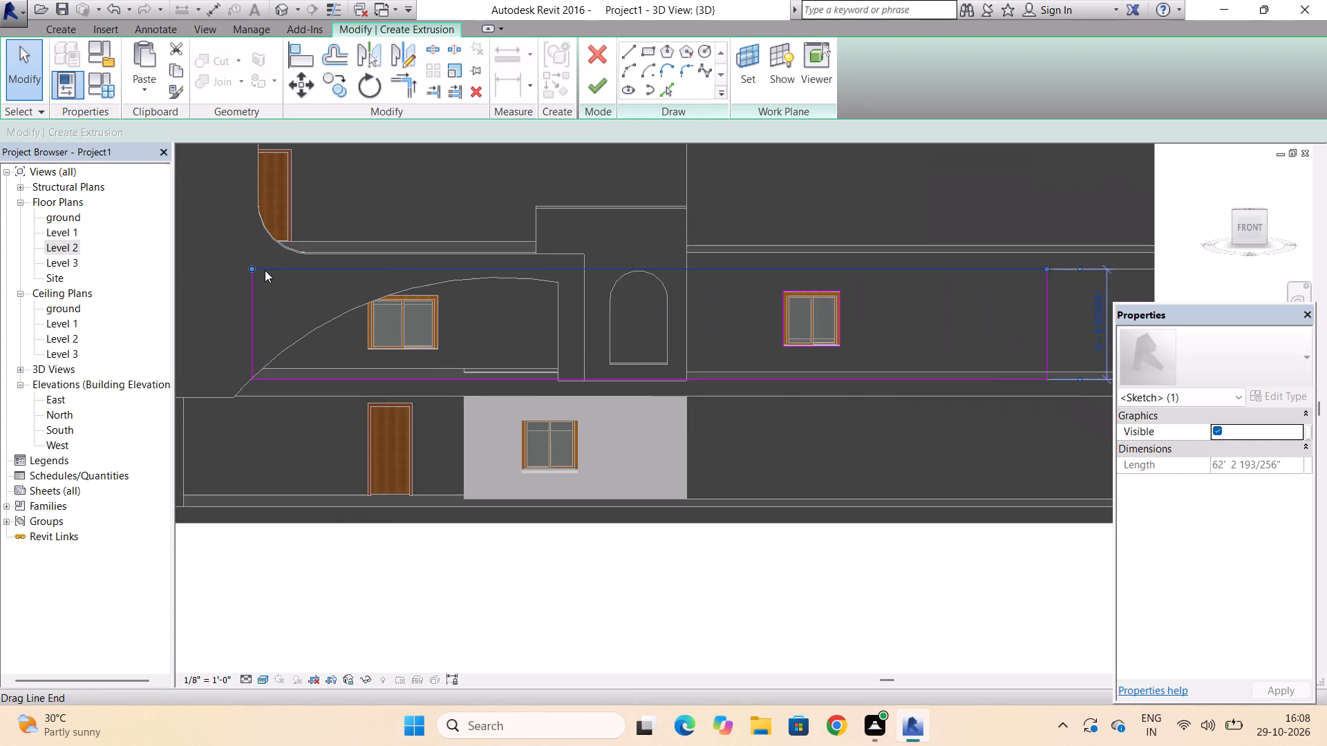
left_click_drag(249, 268, 755, 267)
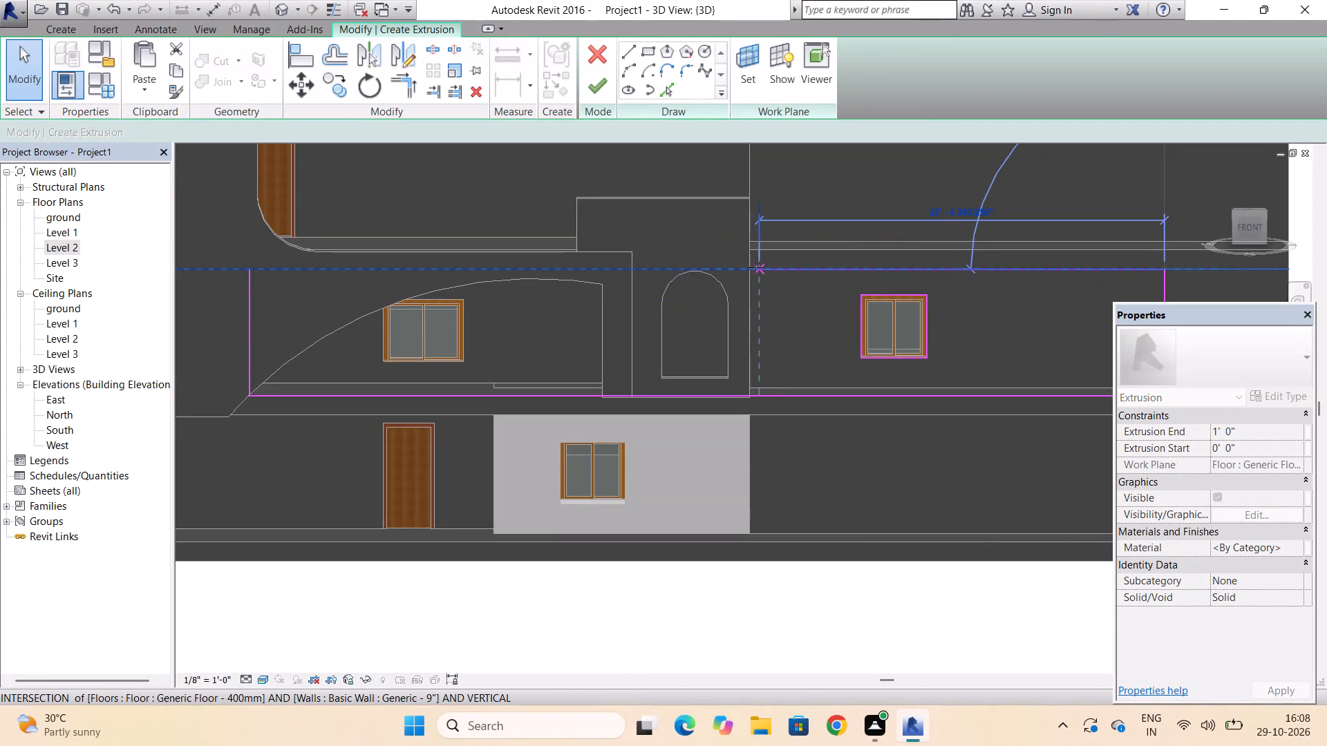
left_click_drag(755, 267, 748, 267)
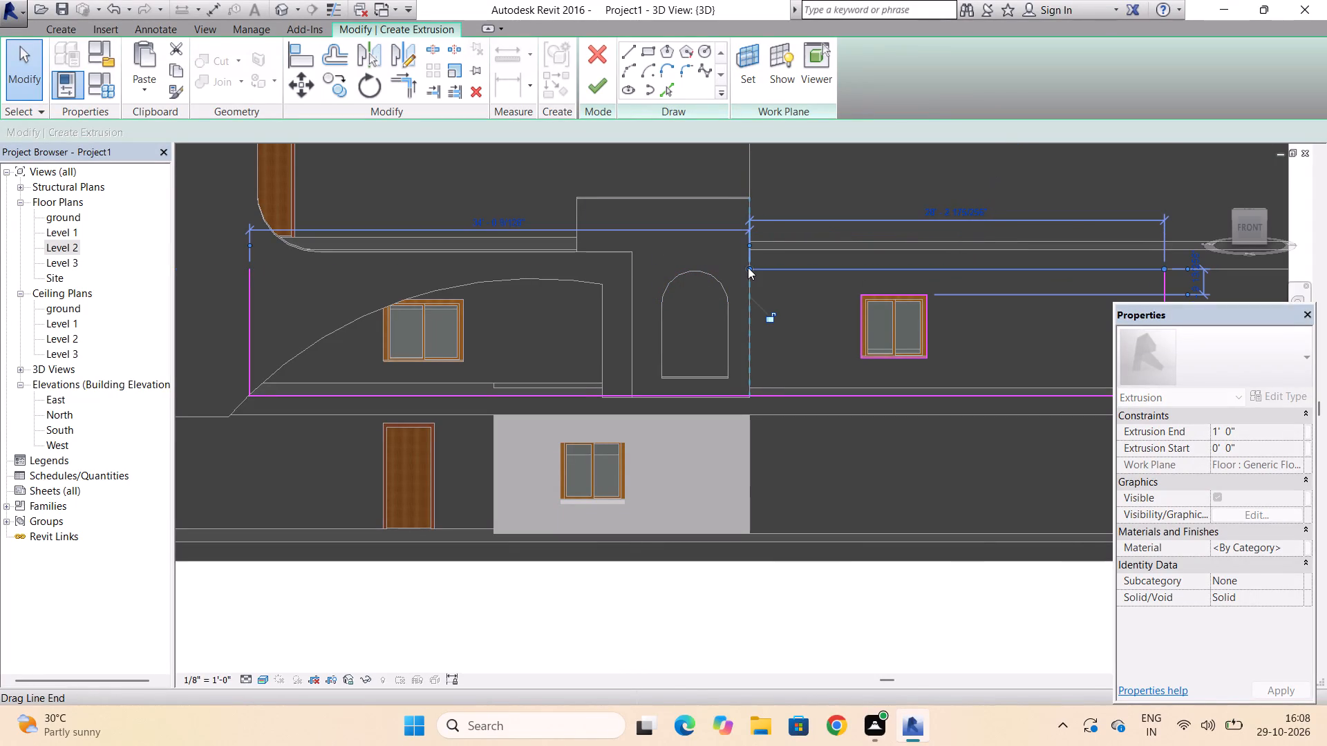
key("Escape")
key("Escape")
key("Escape")
key("Escape")
key("Escape")
key("Escape")
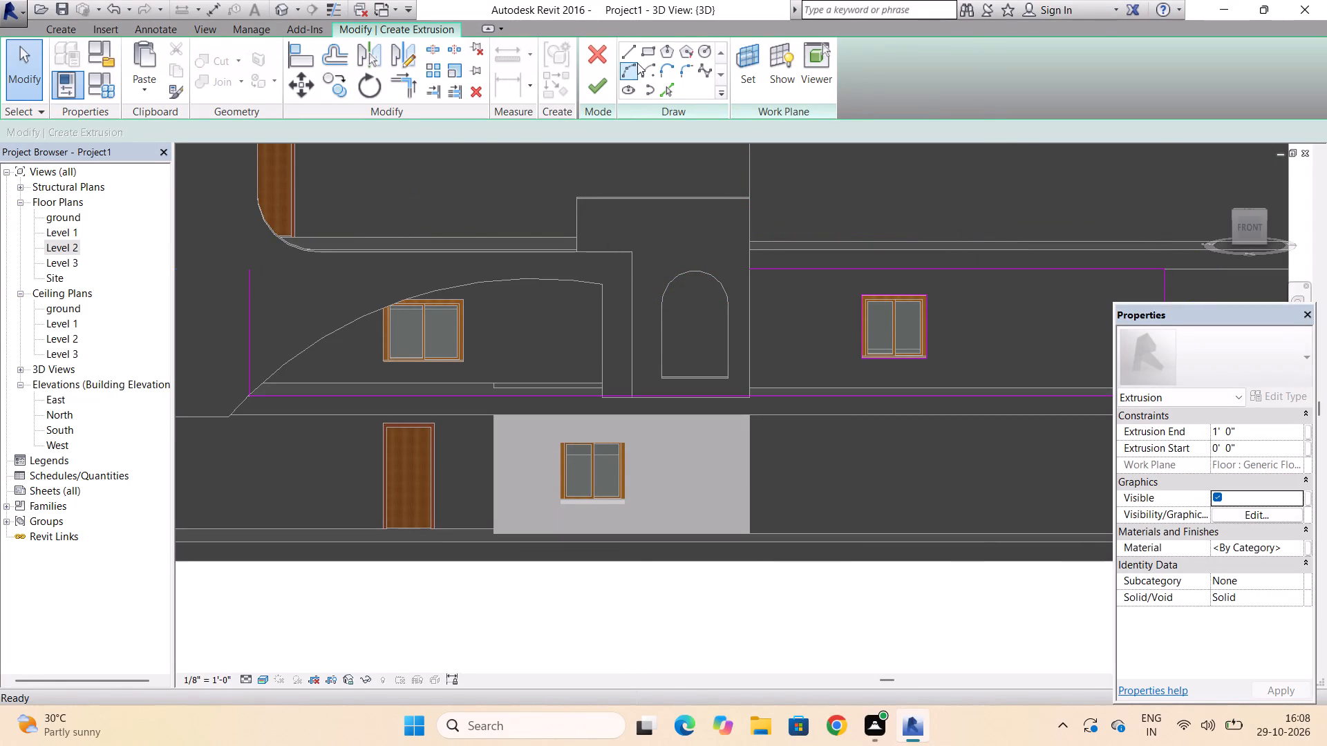
Sketch a horizontal line from the rectangle's short side near the arc to the wall edge beyond the arched opening, and up to the shortened line's end.
left_click(630, 51)
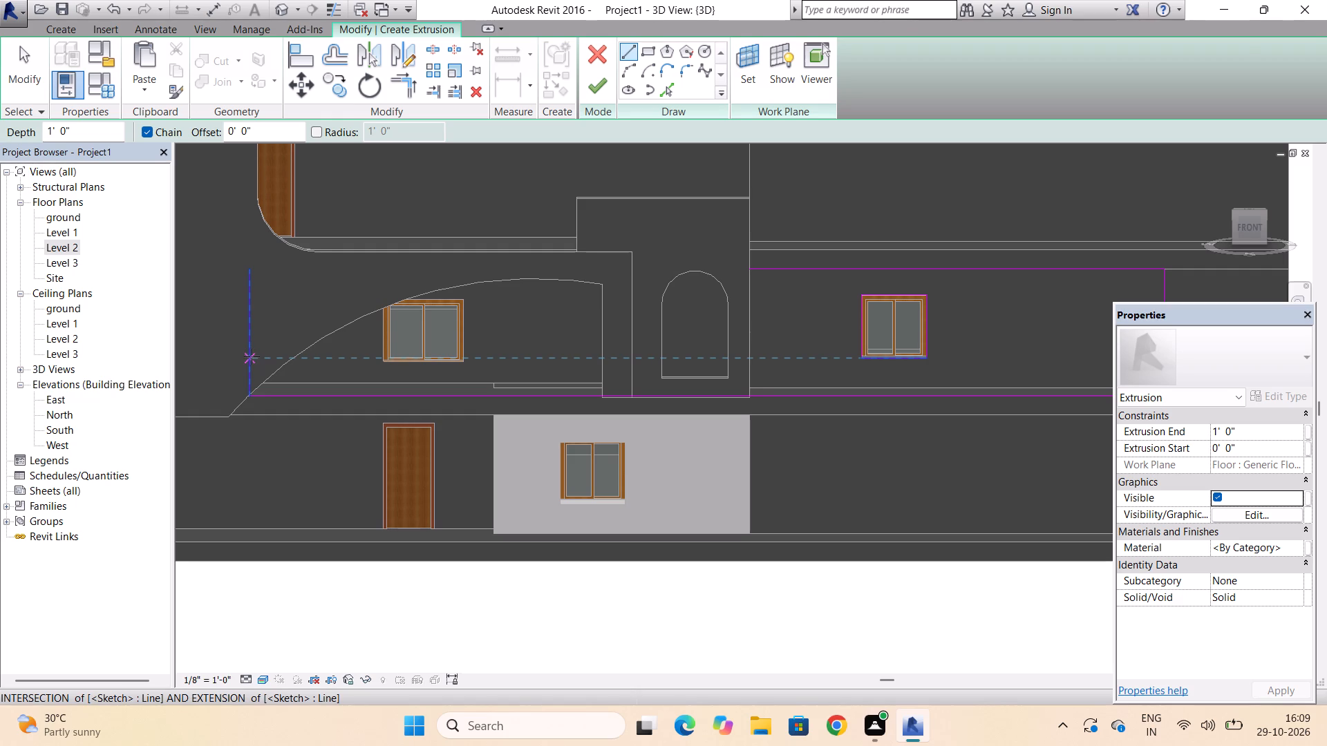
scroll(252, 370, "up", 2)
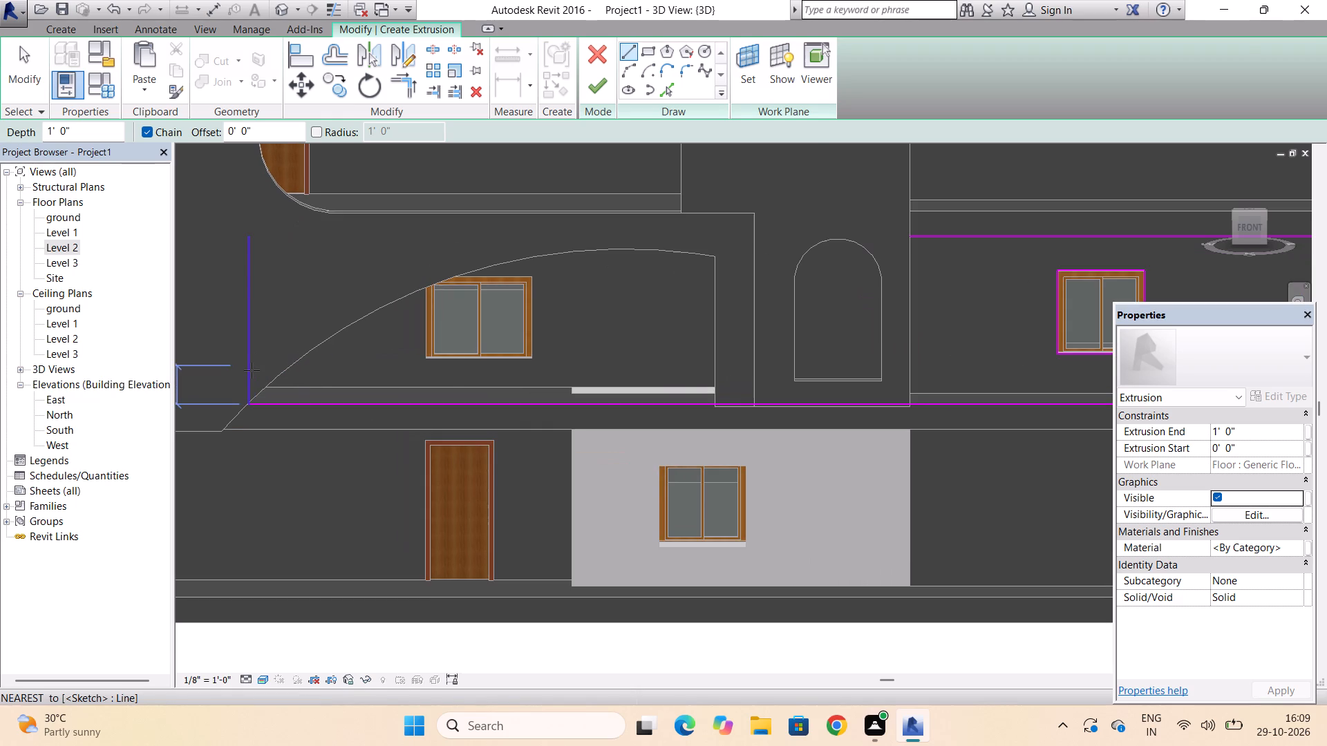
left_click(252, 370)
scroll(252, 370, "down", 1)
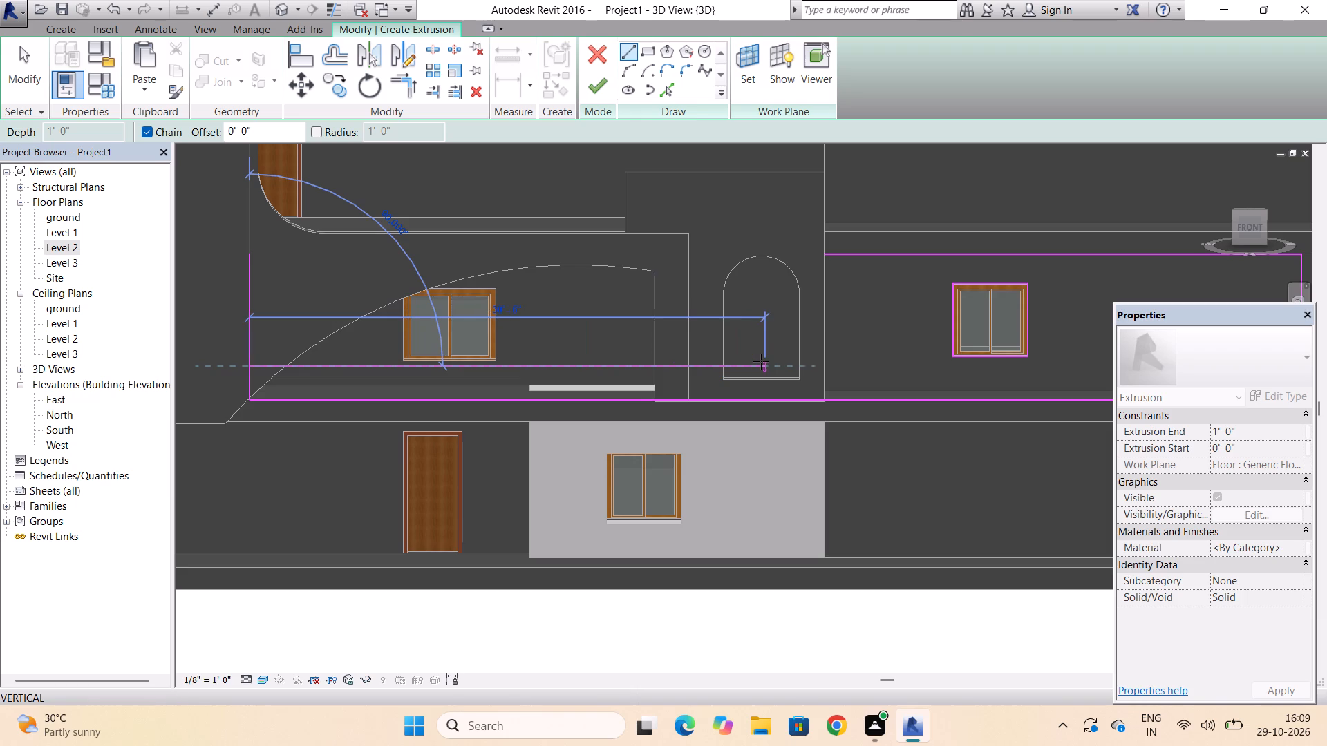
scroll(761, 361, "down", 2)
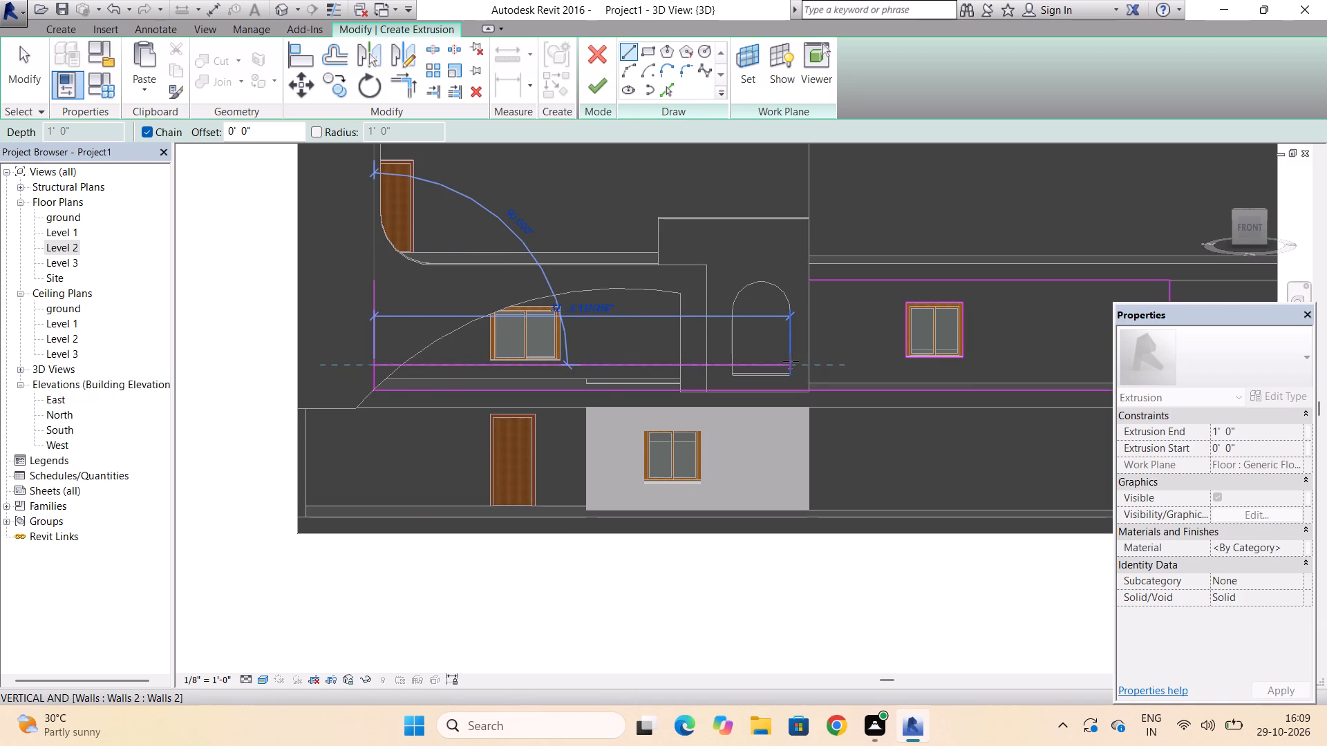
scroll(810, 361, "up", 5)
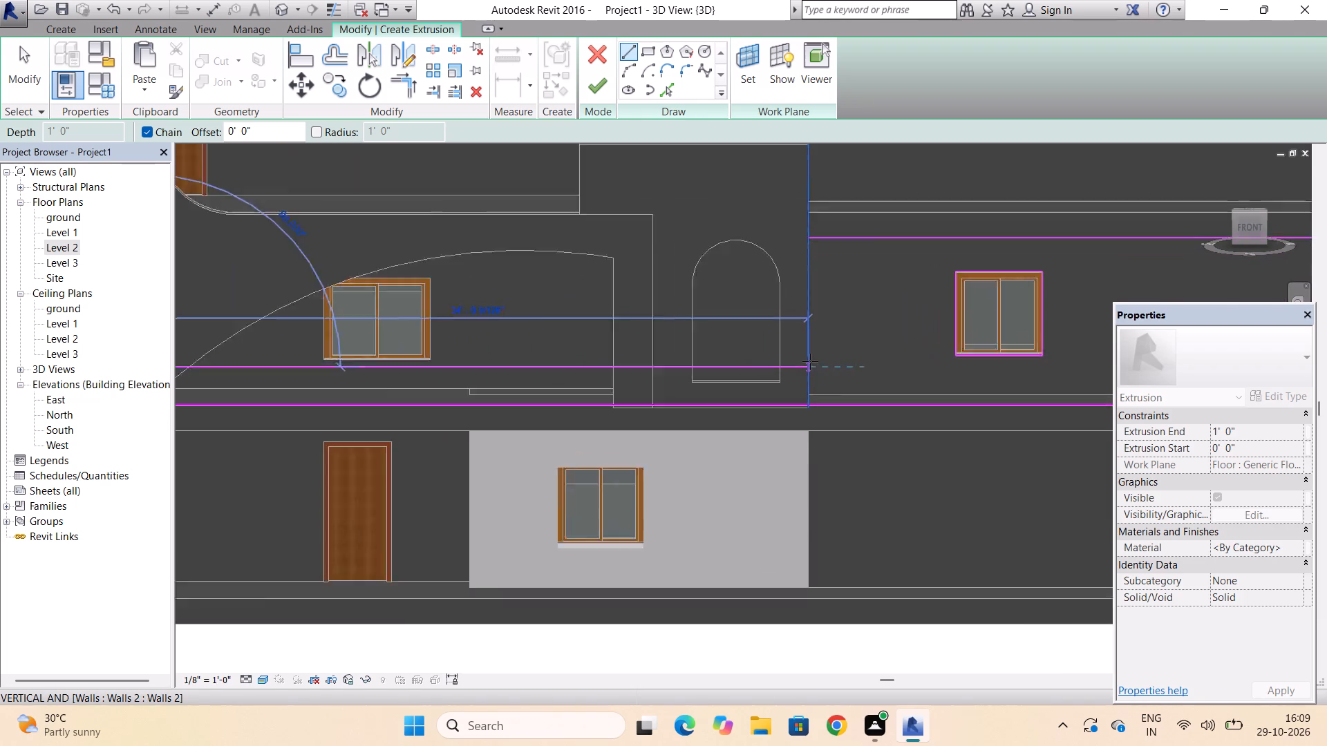
left_click(810, 361)
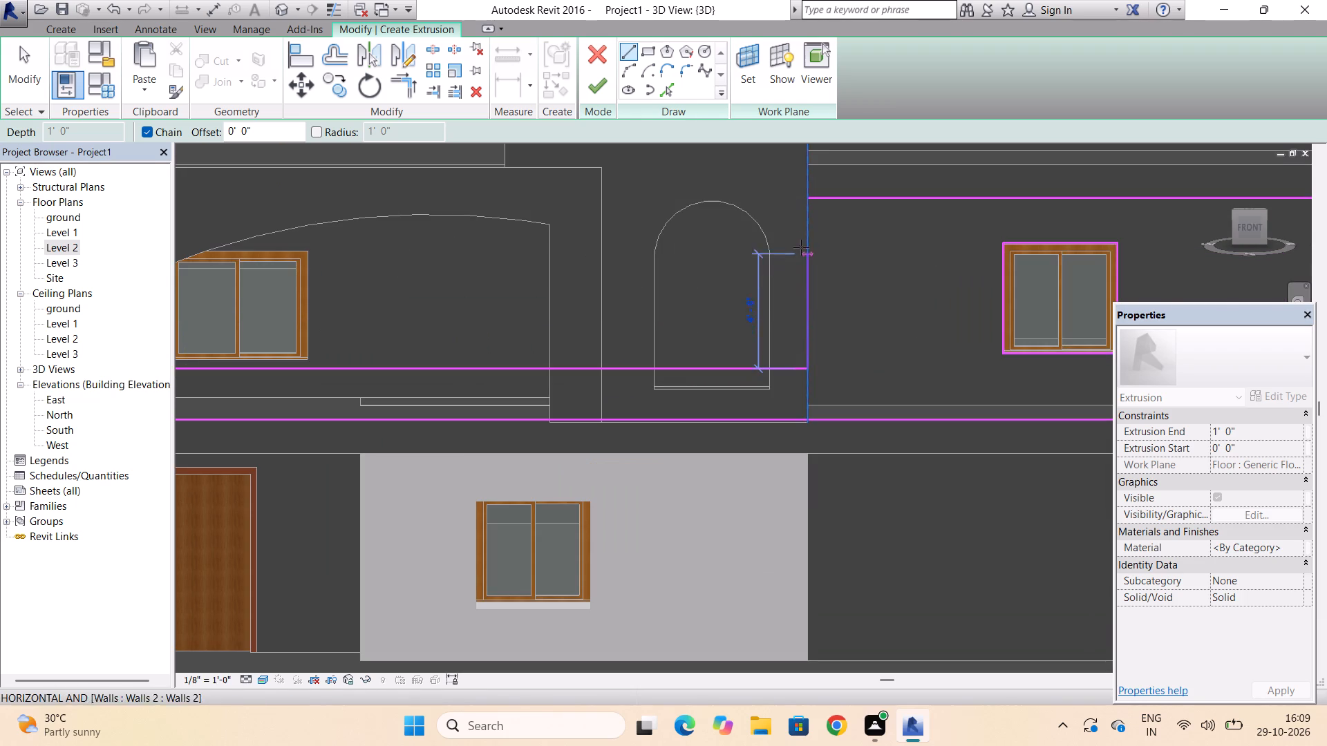
left_click(806, 198)
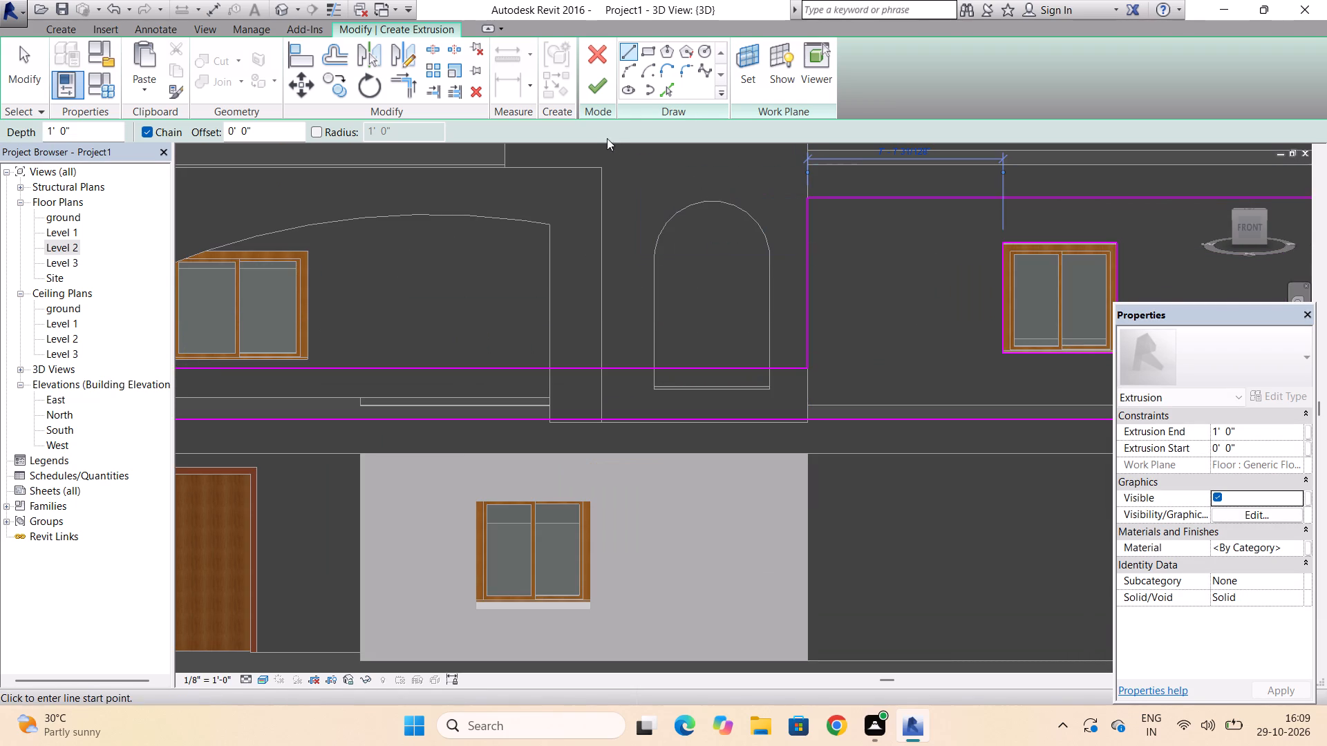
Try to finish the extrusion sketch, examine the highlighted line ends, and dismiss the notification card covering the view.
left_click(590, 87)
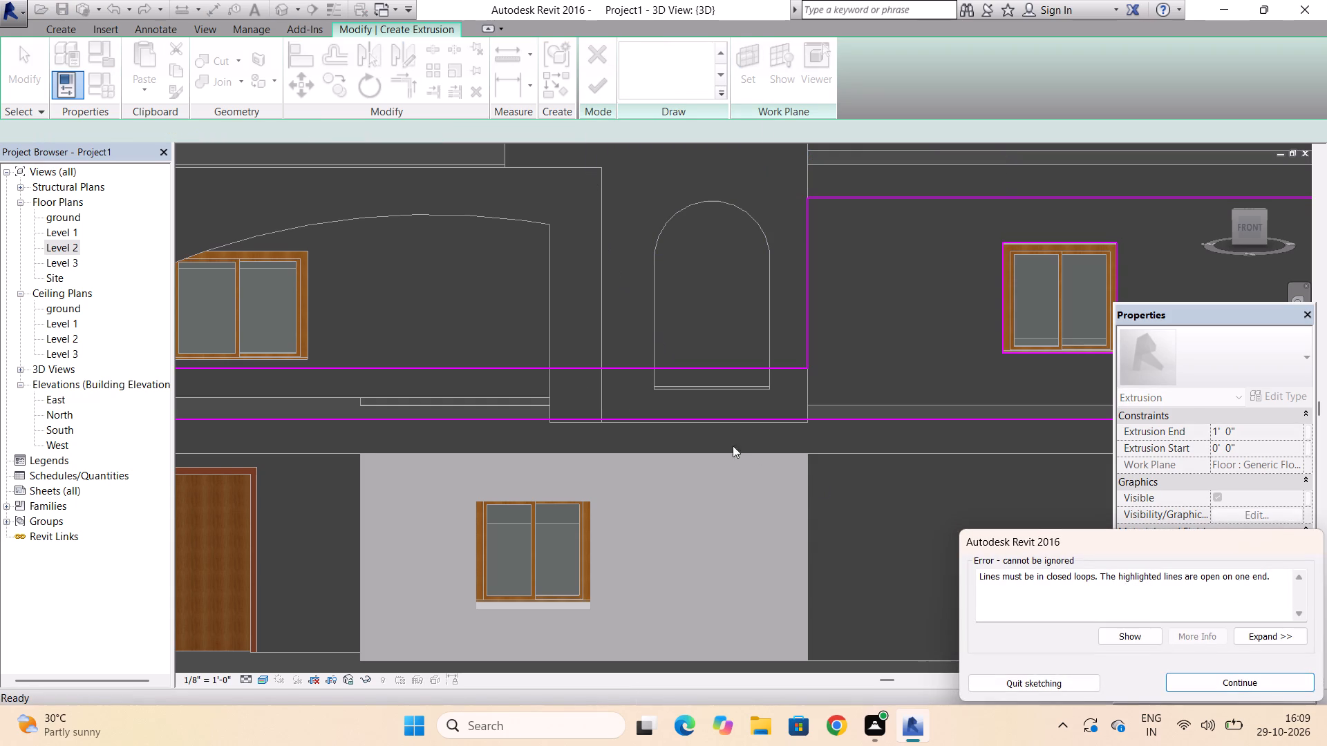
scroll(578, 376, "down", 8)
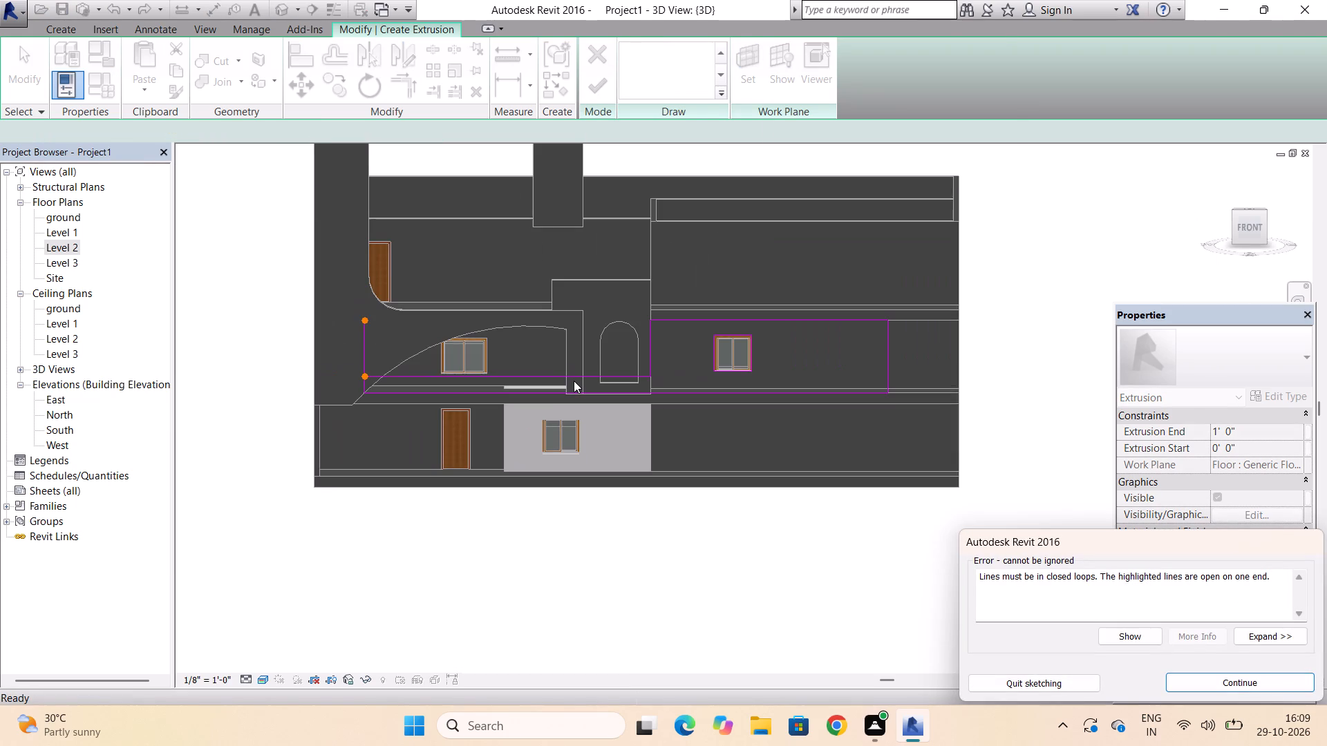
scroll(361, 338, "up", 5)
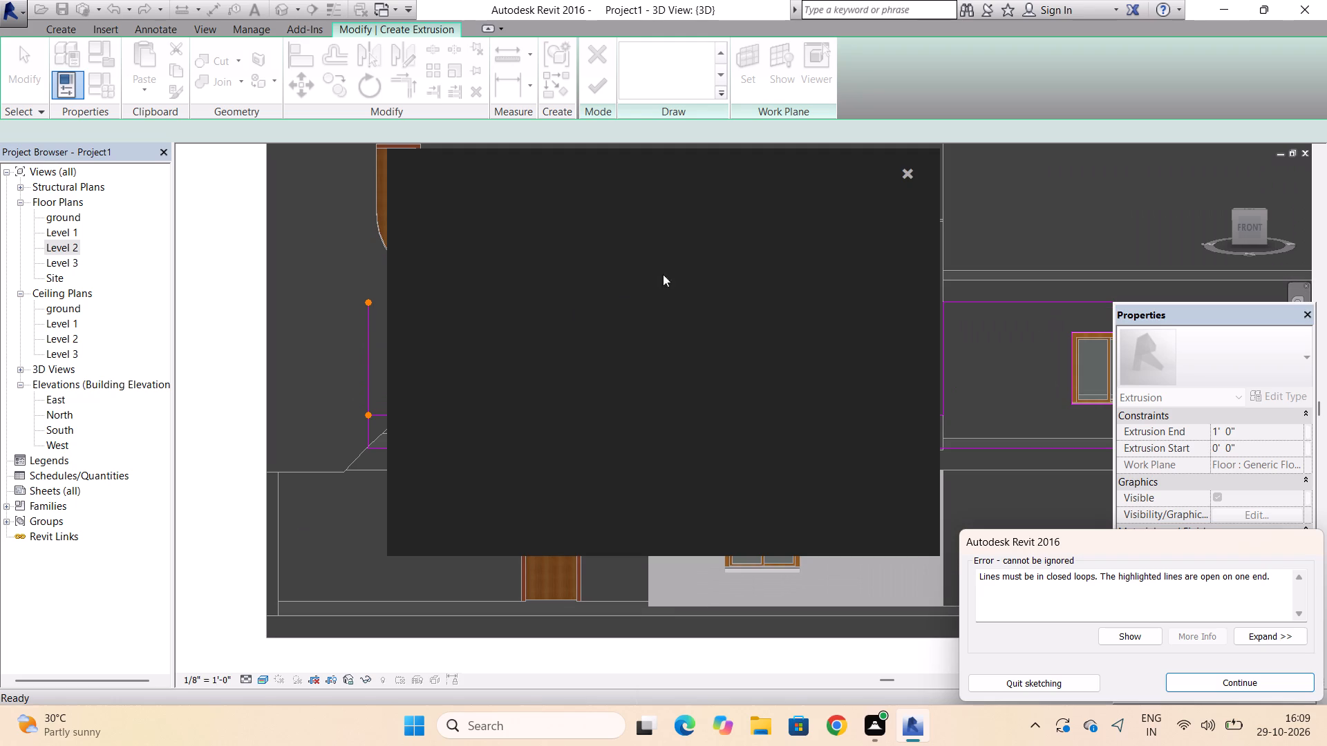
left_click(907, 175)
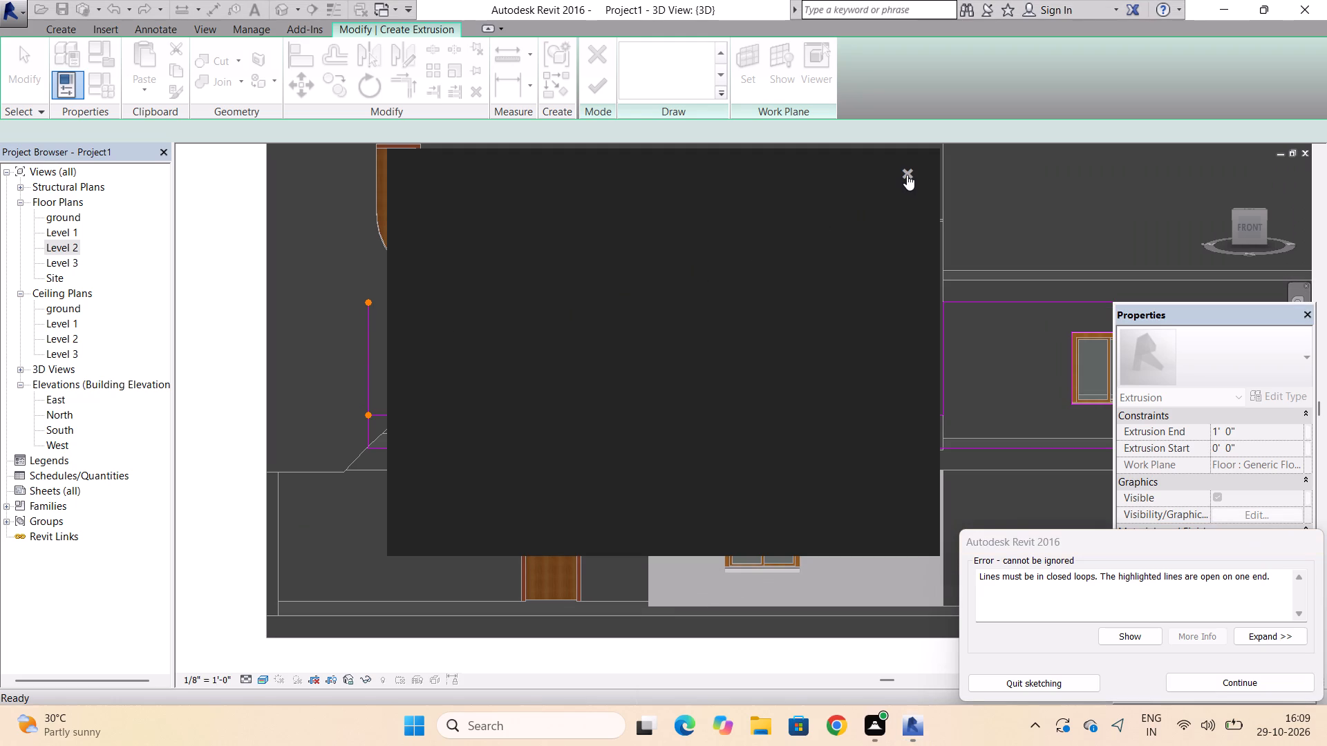
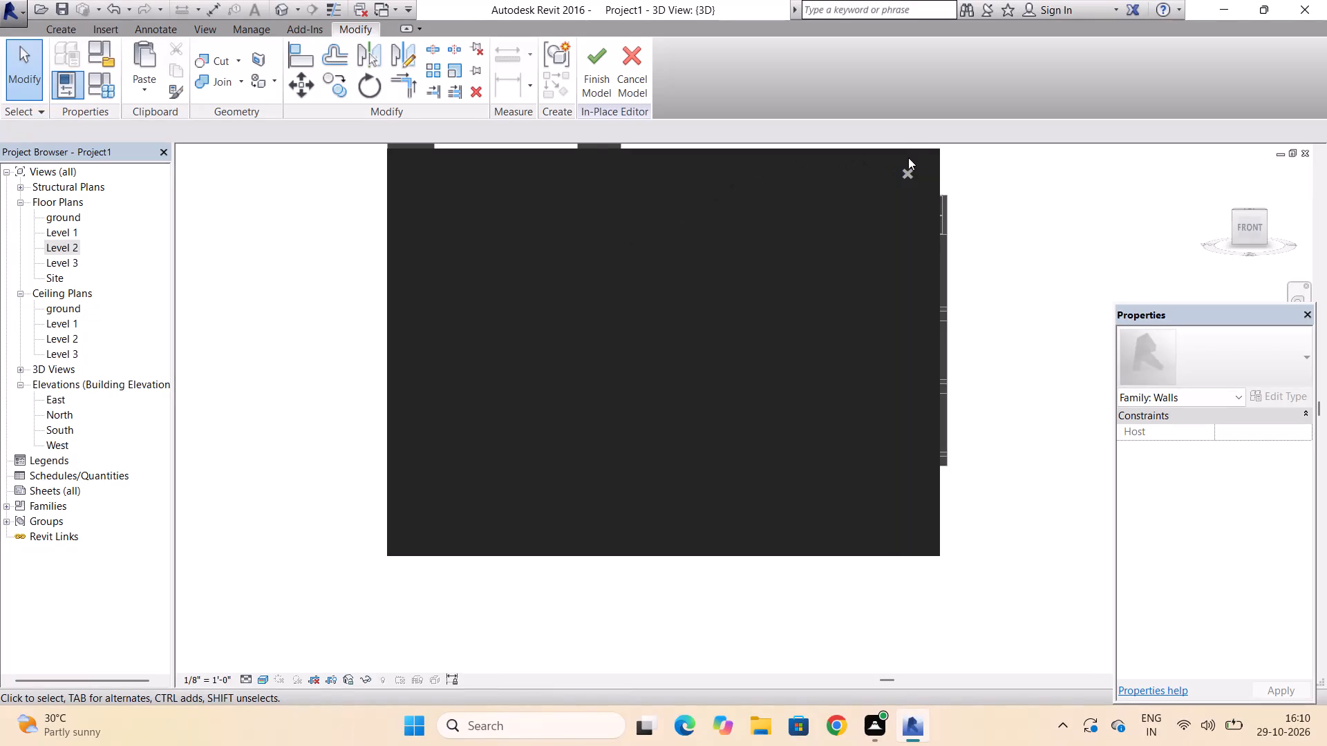
Clear the card covering the 3D view and finish the in-place model of the floor-edge band.
left_click(907, 164)
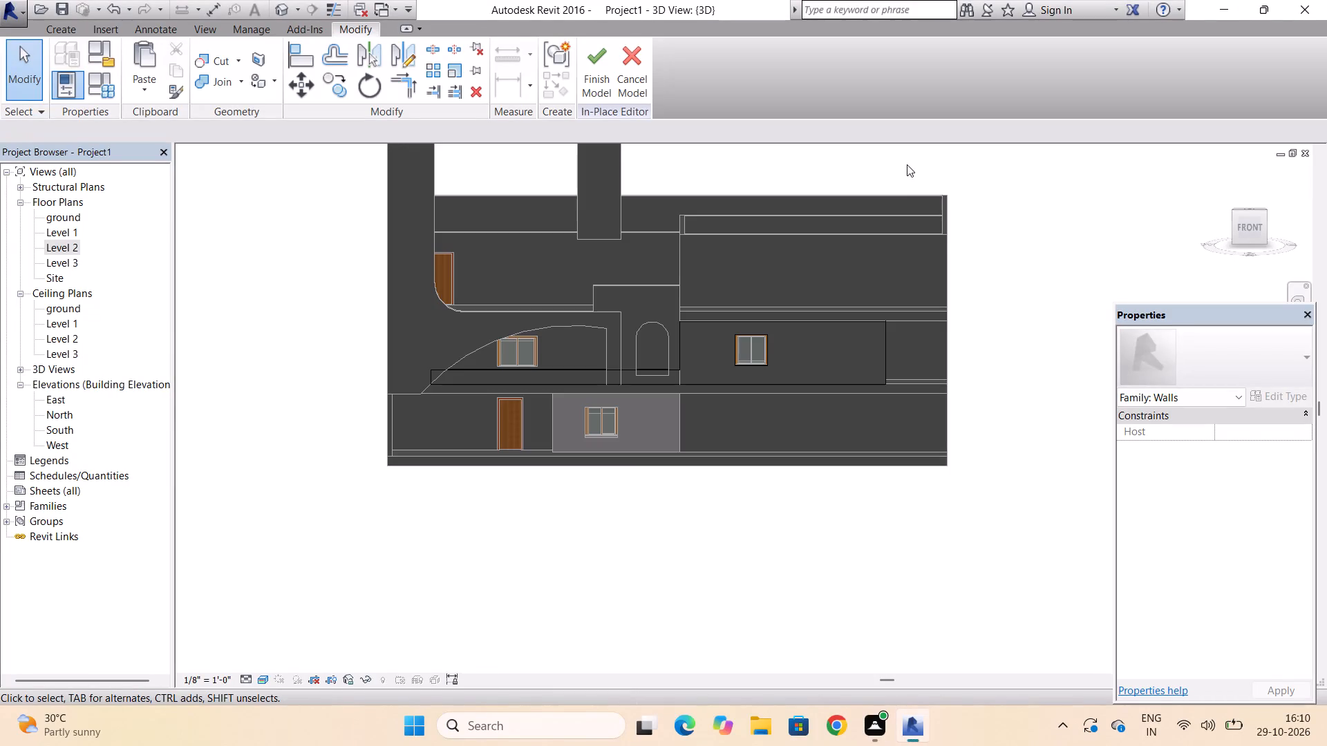
left_click(944, 294)
left_click(603, 90)
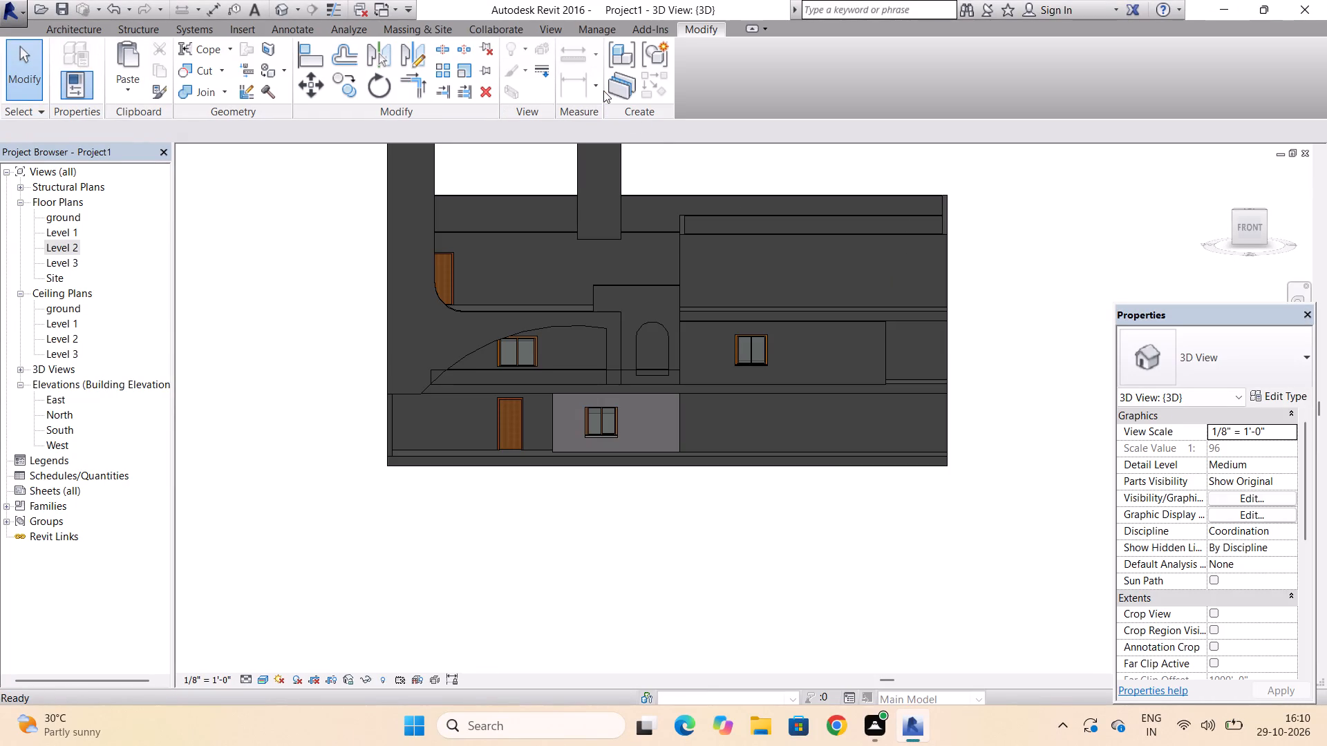
In the South elevation, move the Level 2 end wall about 8' inward, near the vertical edge beyond the slider window.
scroll(543, 296, "down", 5)
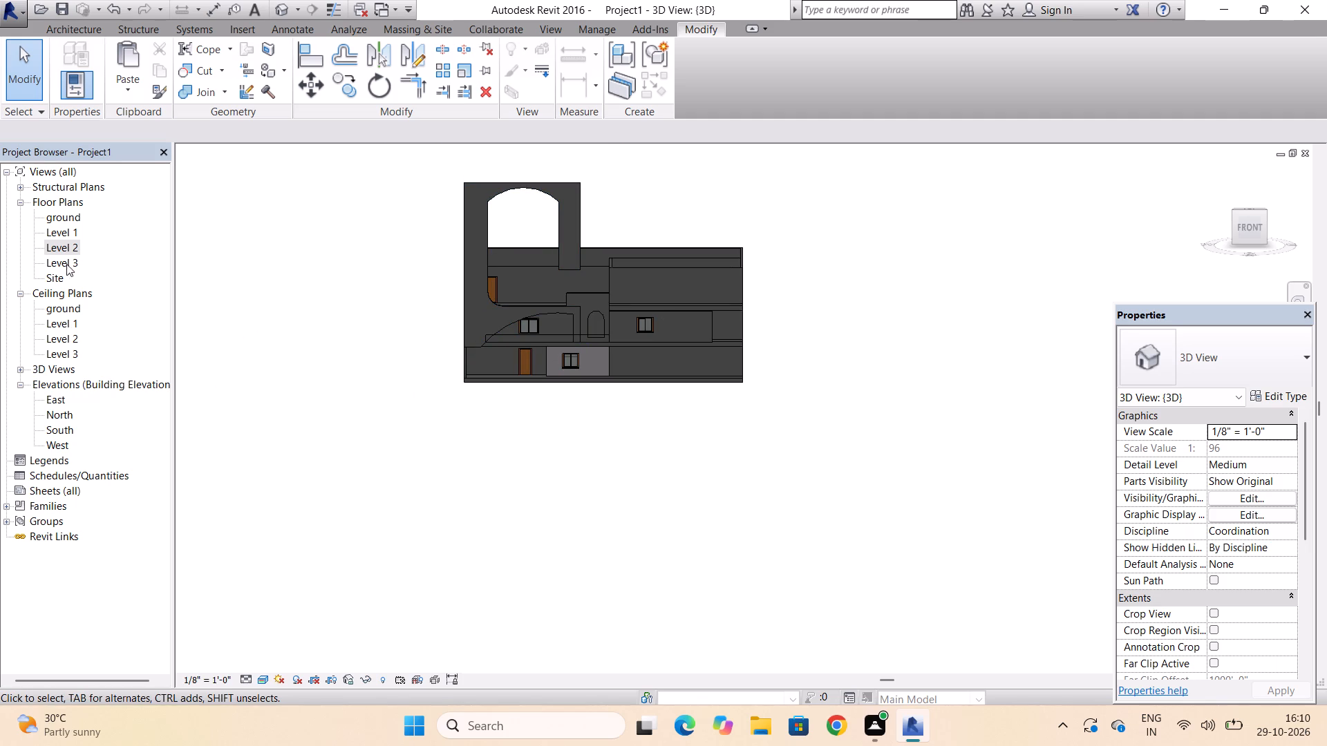
double_click(62, 397)
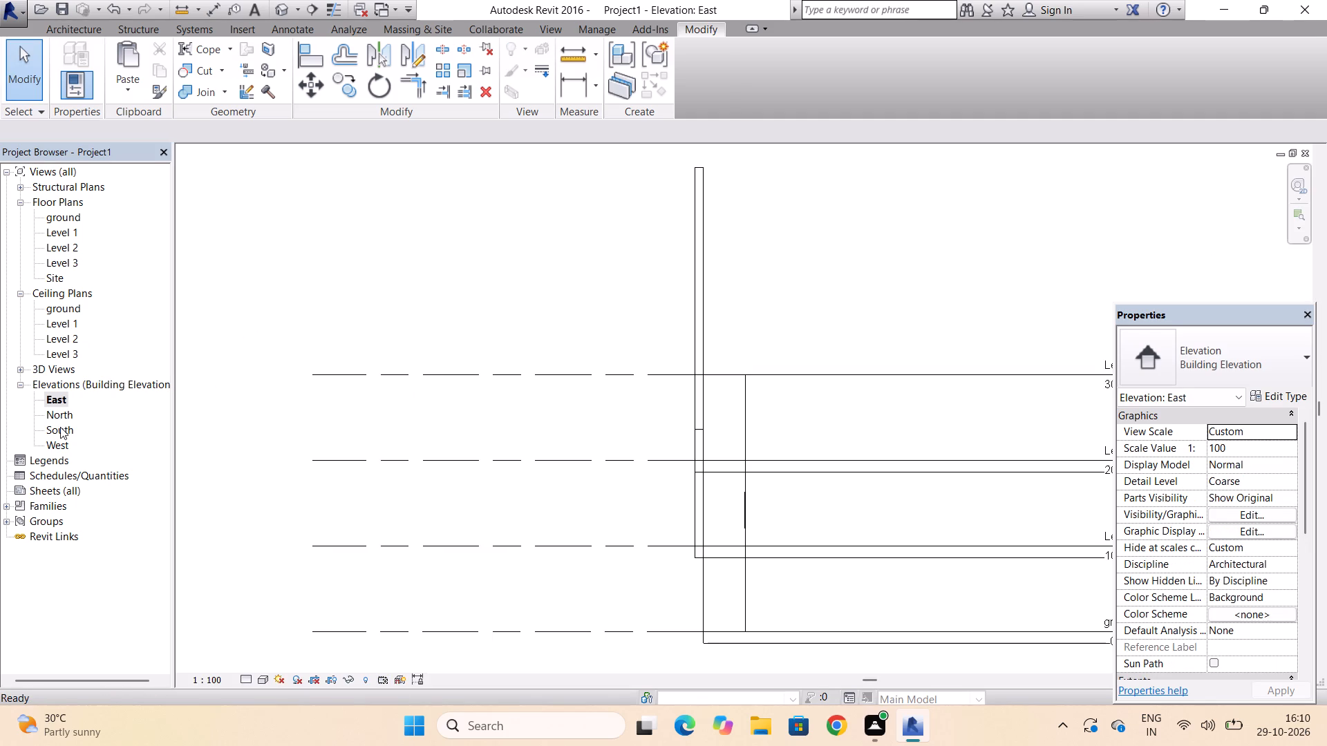
left_click(60, 427)
left_click(60, 427)
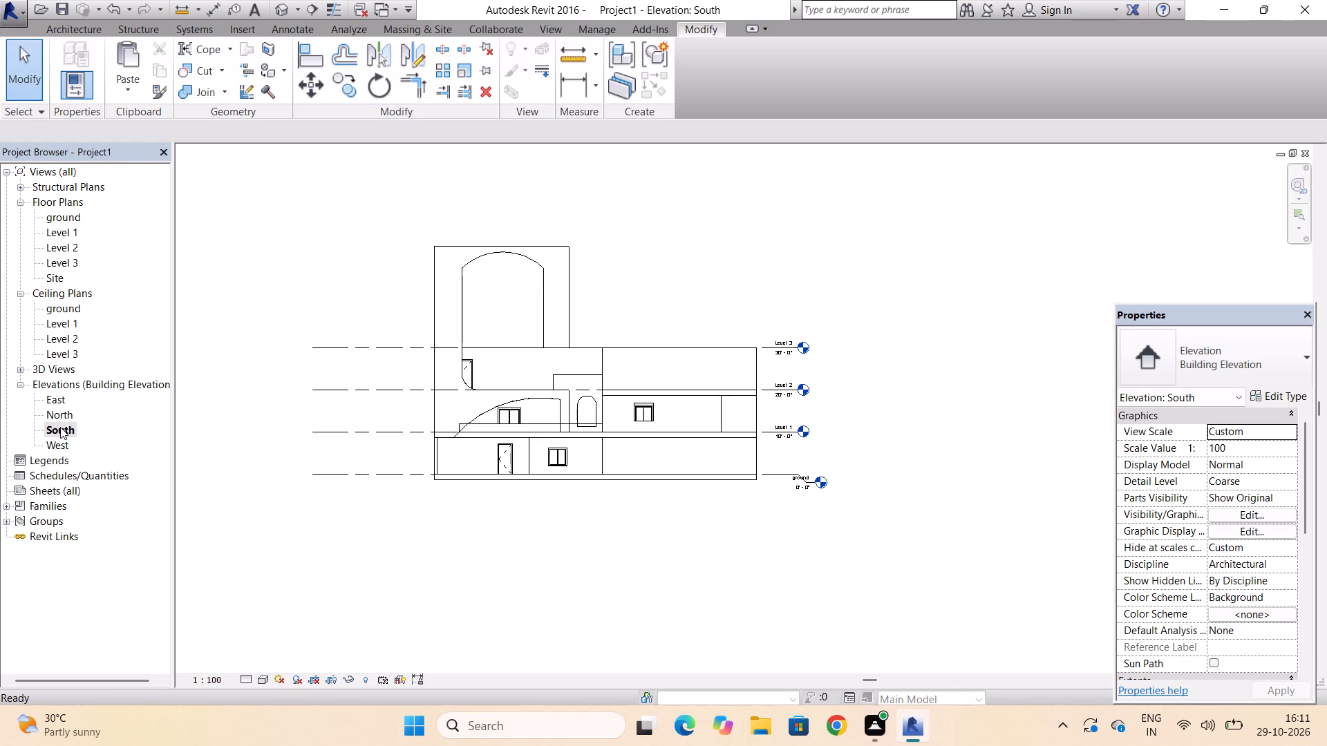
scroll(757, 391, "up", 4)
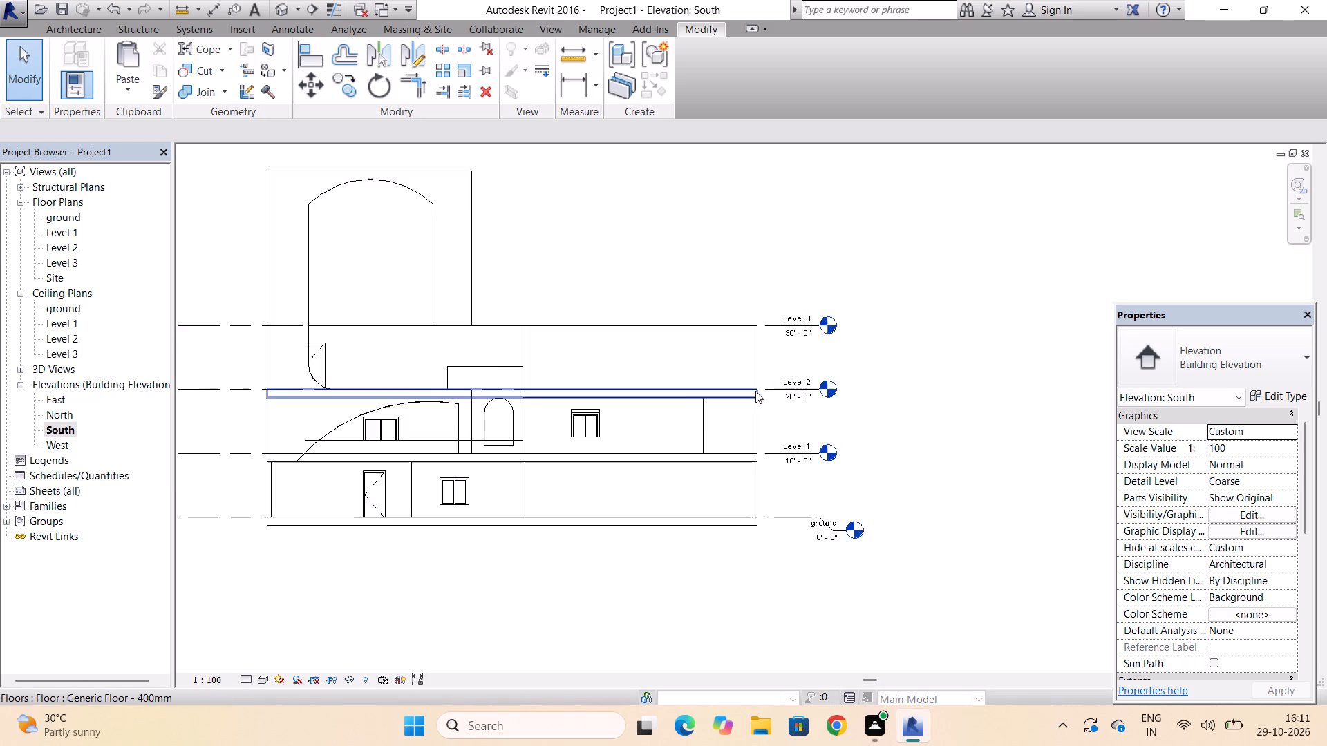
left_click(755, 360)
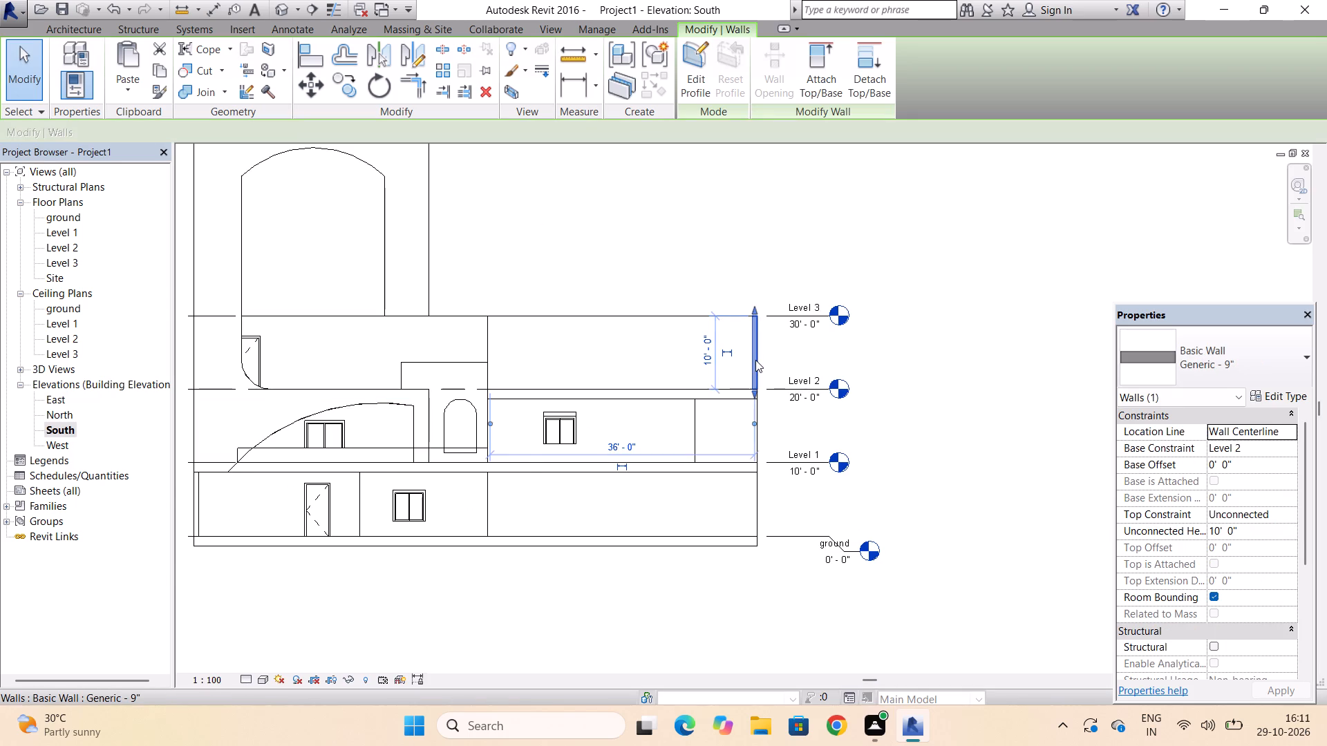
scroll(755, 360, "up", 4)
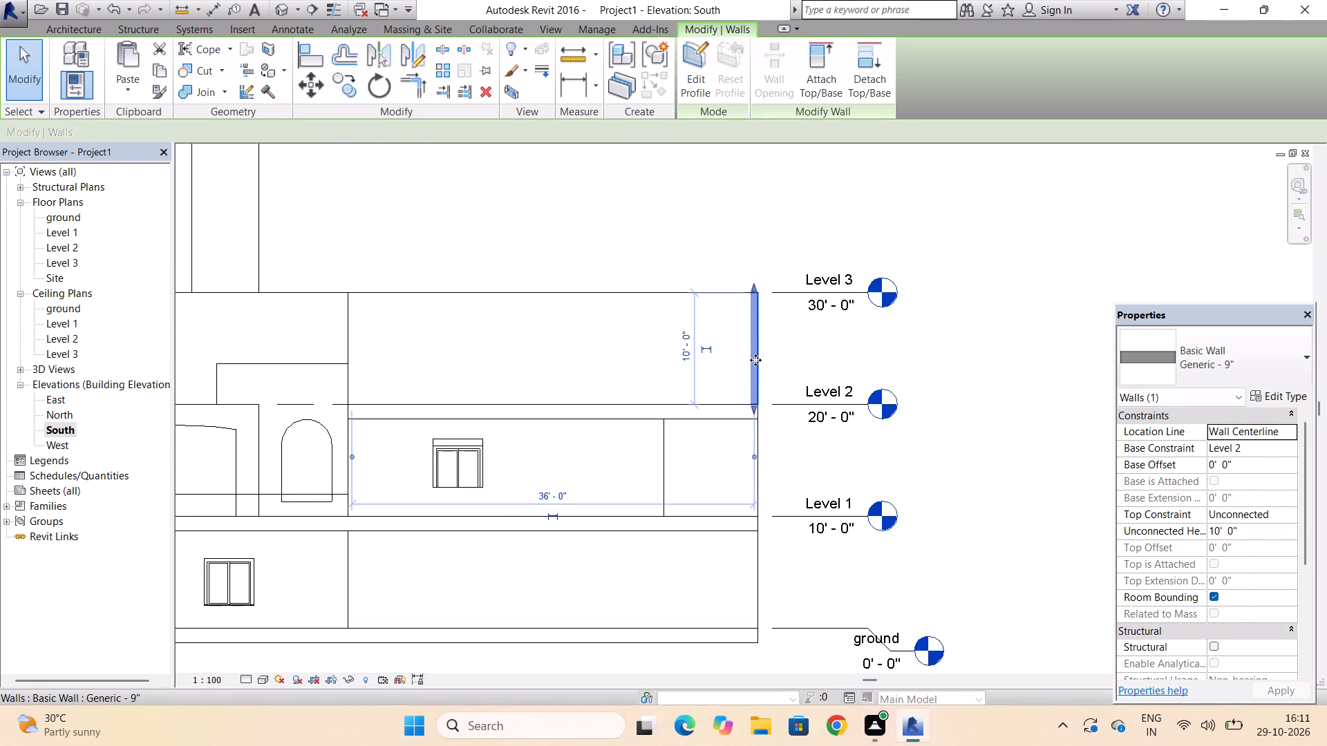
left_click_drag(755, 350, 716, 365)
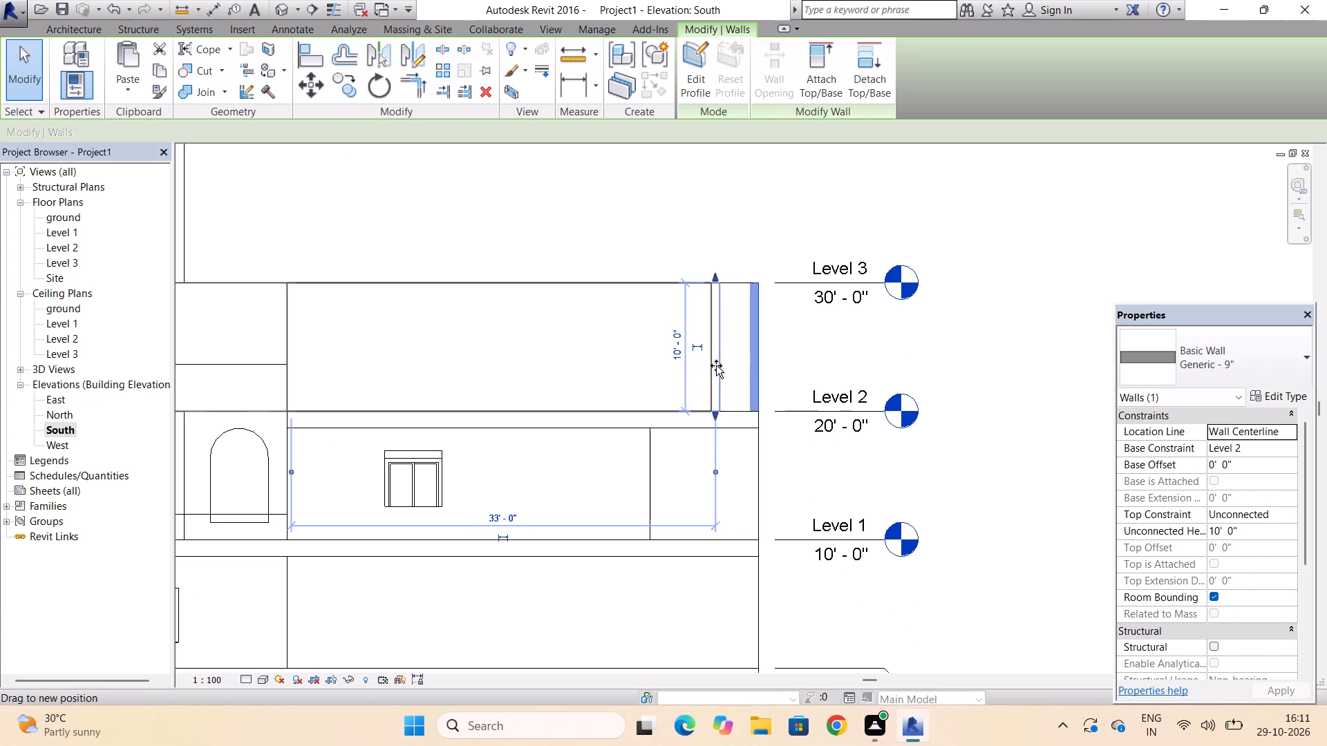
left_click_drag(716, 365, 655, 380)
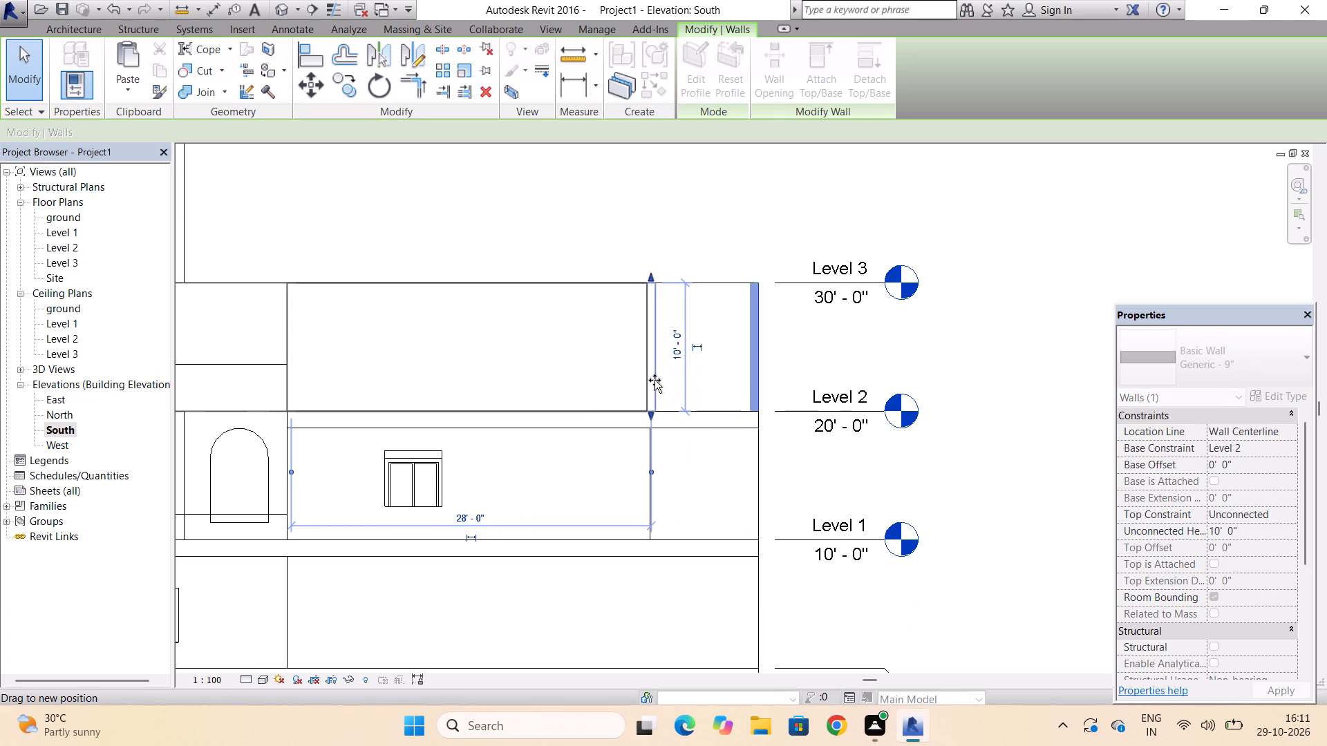
left_click_drag(655, 380, 644, 382)
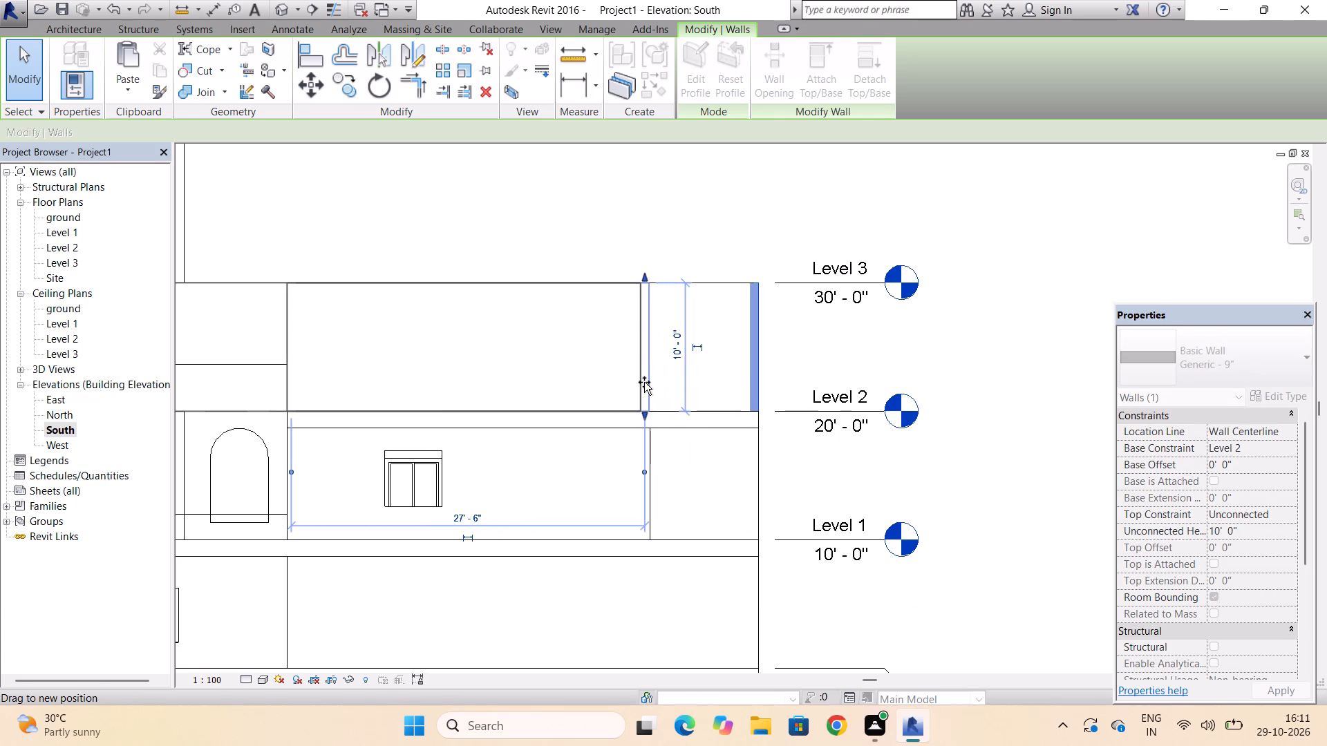
left_click_drag(644, 382, 654, 381)
Shift the Level 2 end wall slightly further inward, just past the vertical edge in the storey below.
scroll(654, 448, "up", 7)
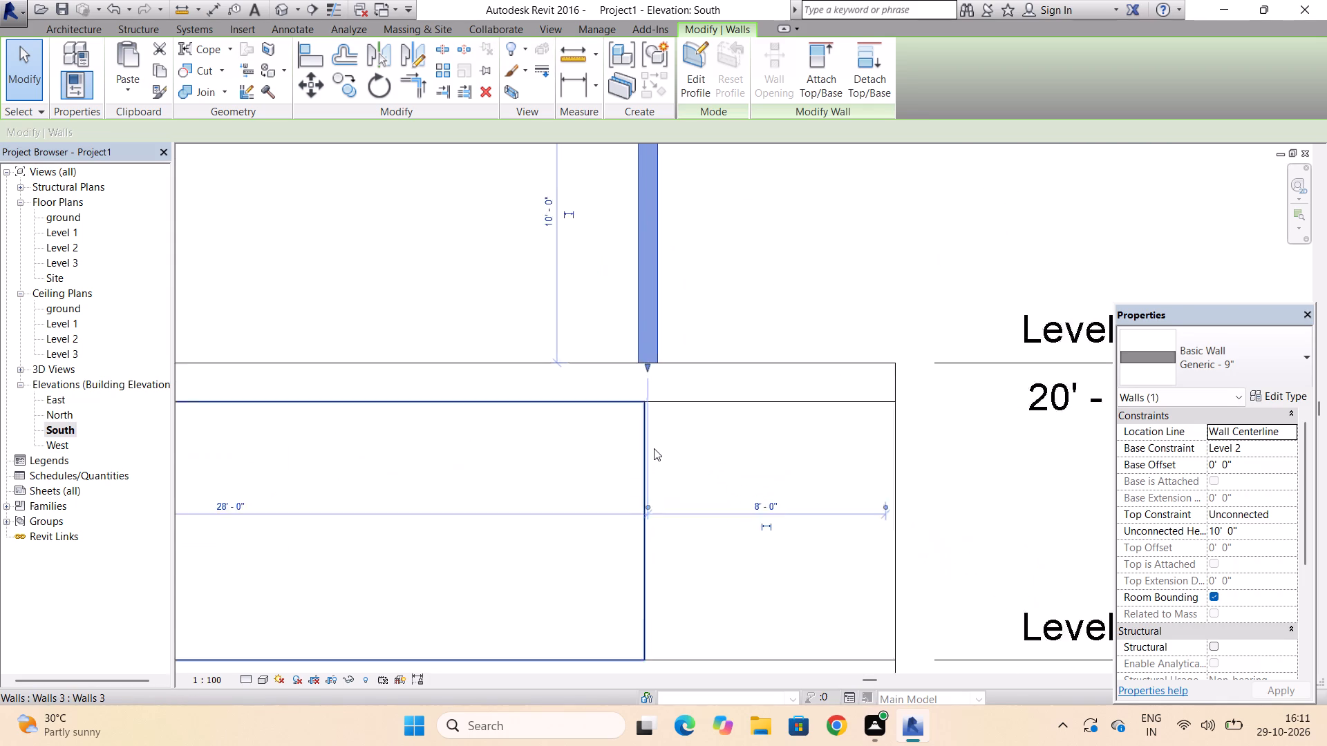
scroll(654, 448, "up", 3)
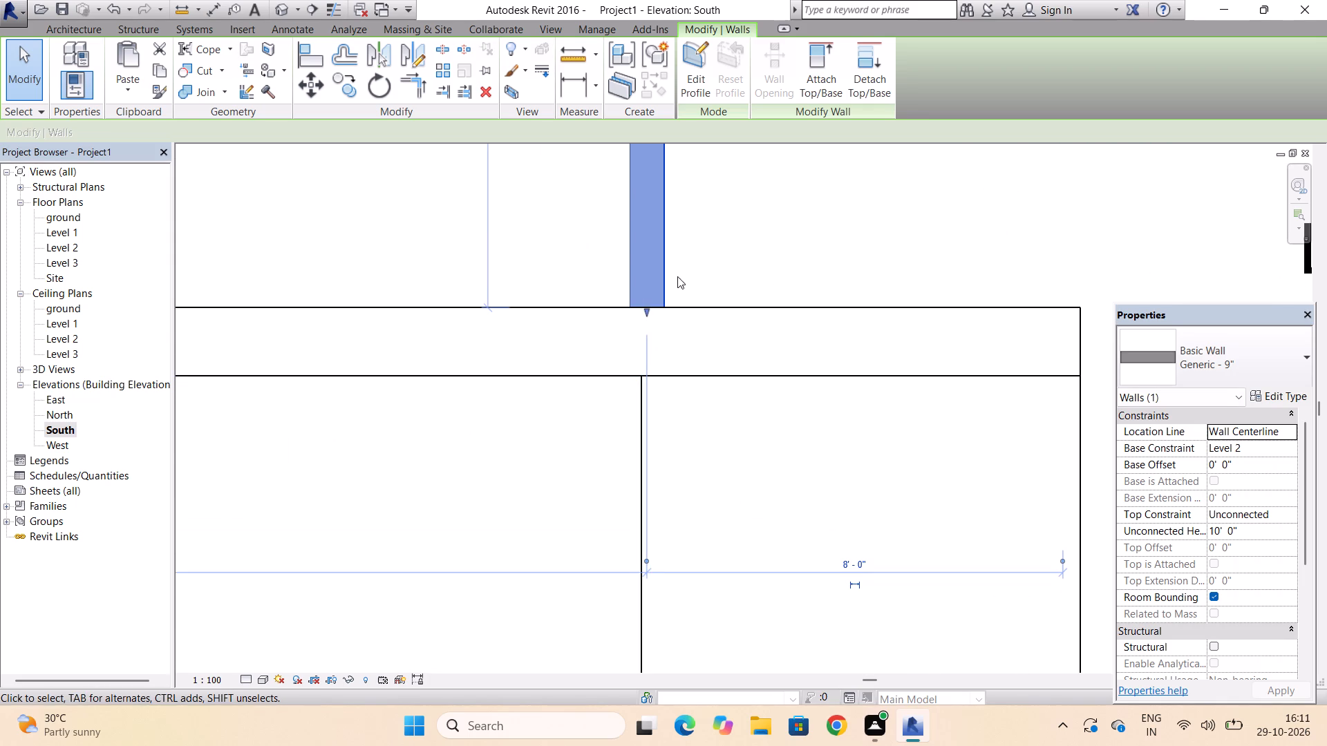
left_click_drag(664, 271, 617, 298)
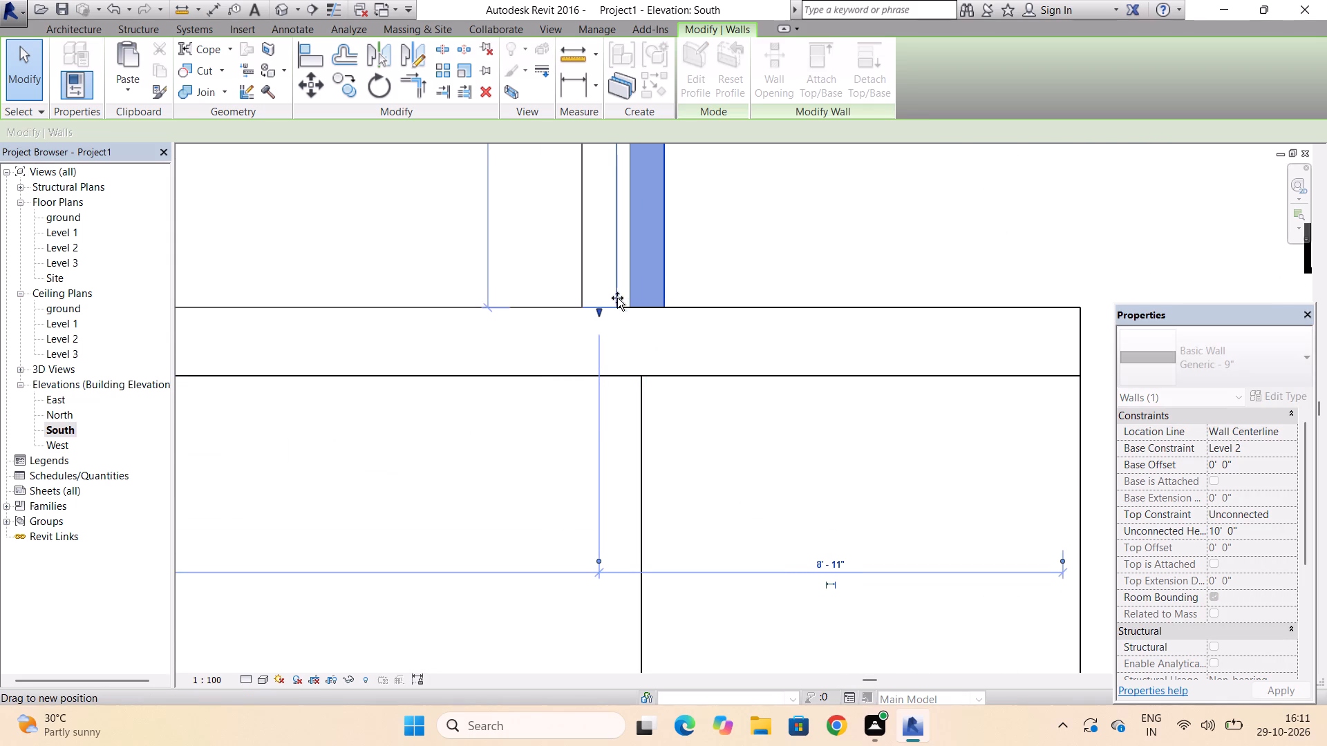
left_click_drag(617, 298, 640, 376)
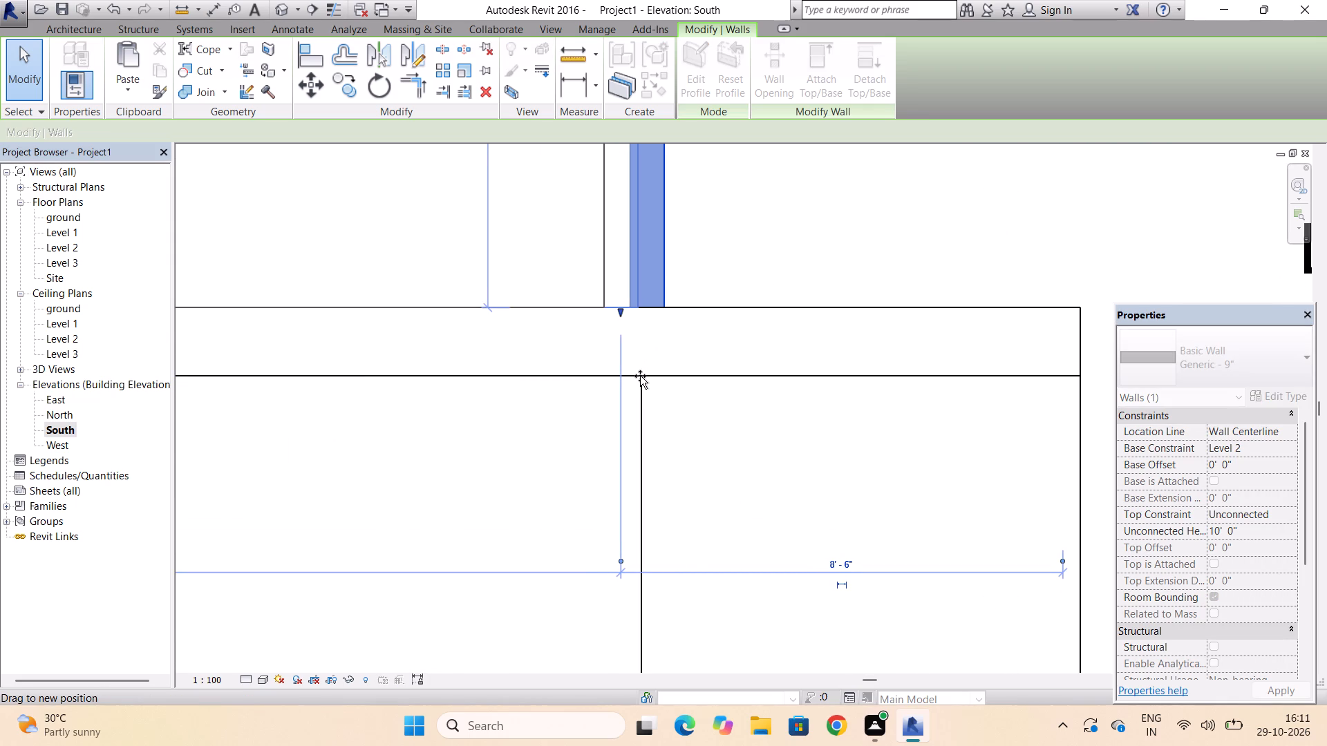
left_click_drag(640, 376, 646, 376)
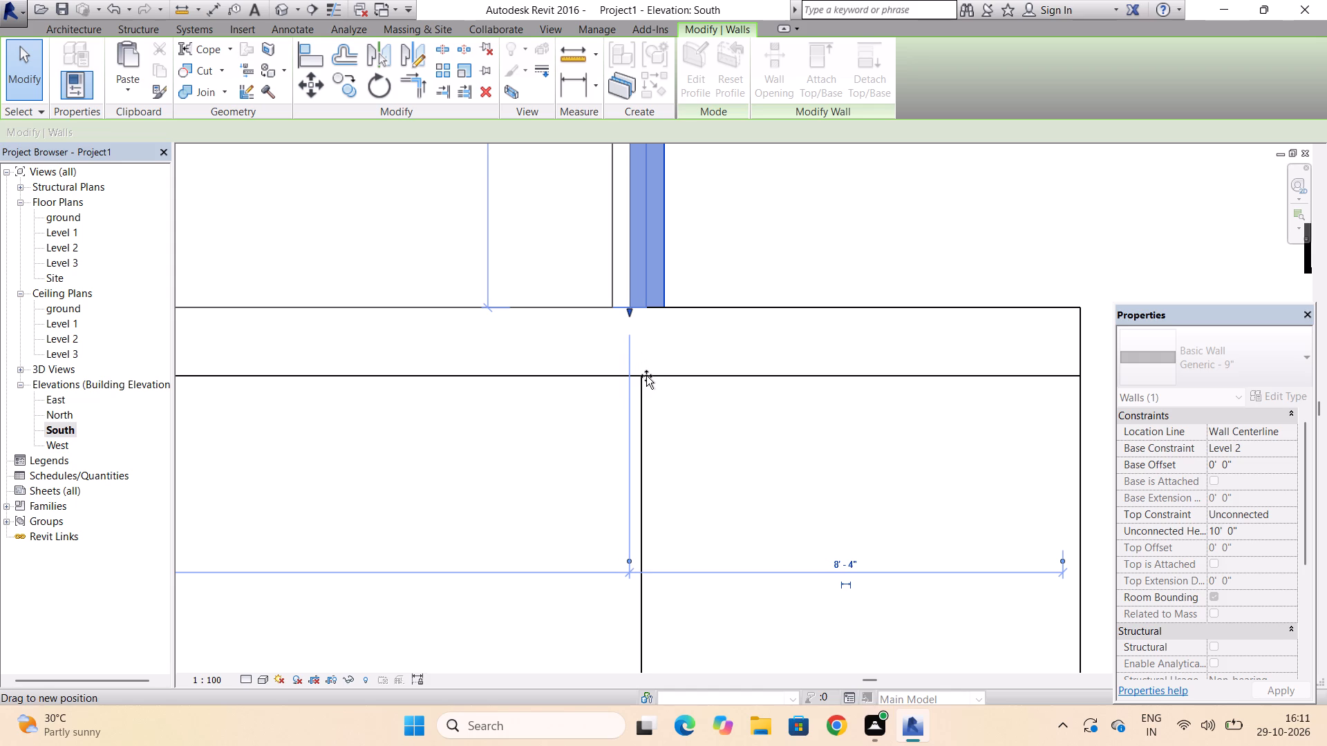
left_click_drag(646, 376, 609, 378)
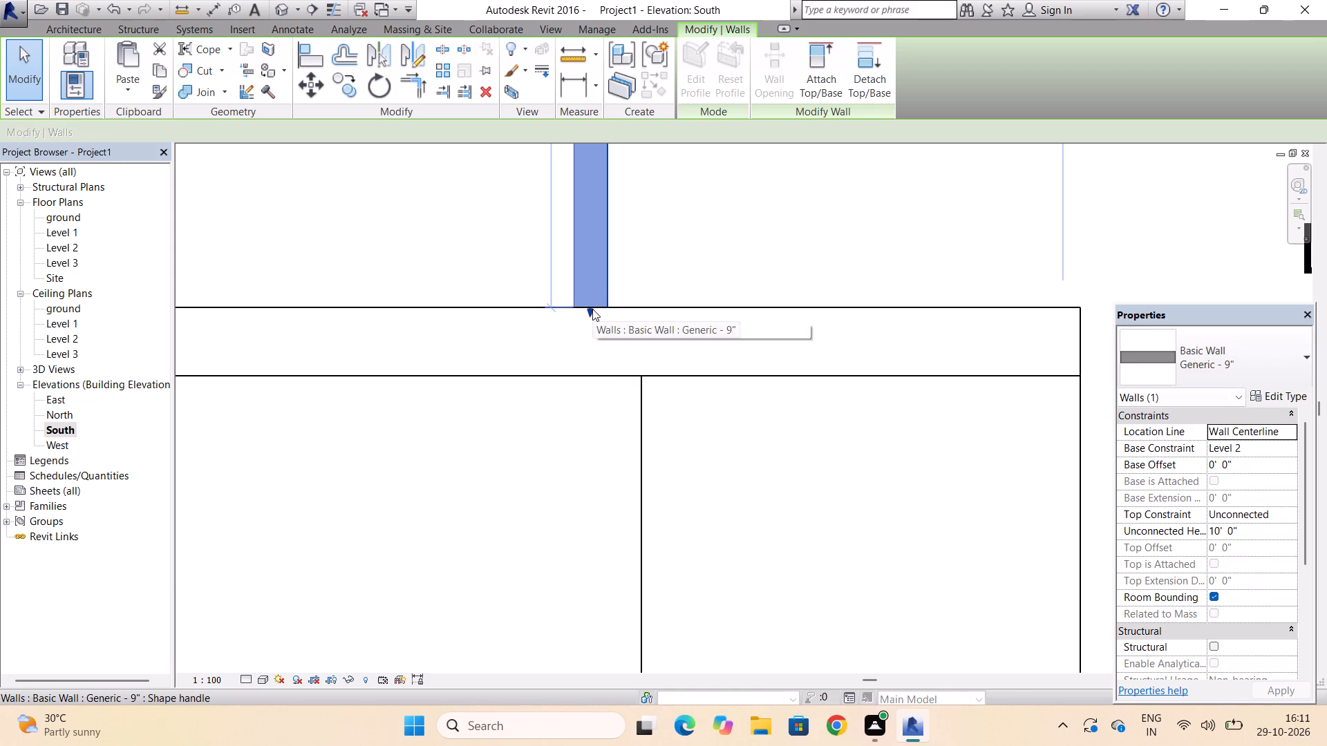
Extend the Level 2 end wall's base down to the underside of the Level 2 floor.
left_click_drag(591, 309, 589, 374)
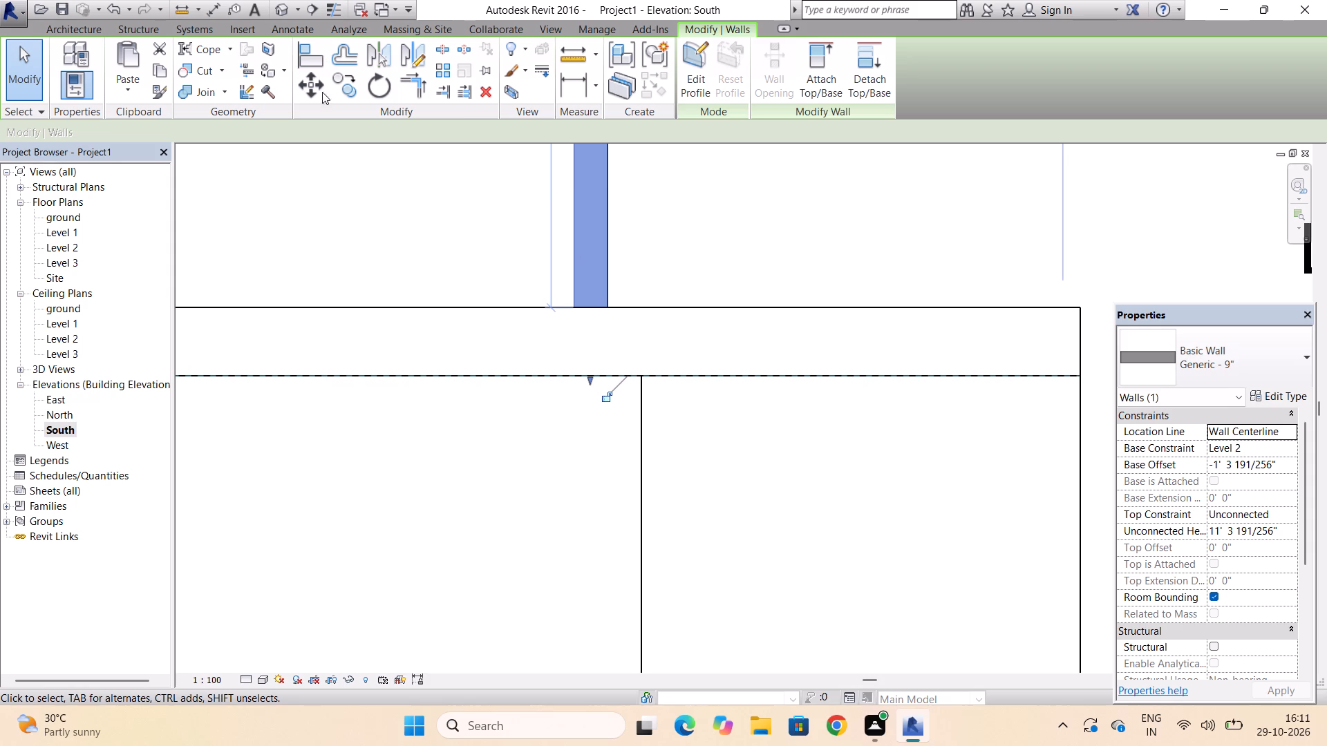
left_click(355, 204)
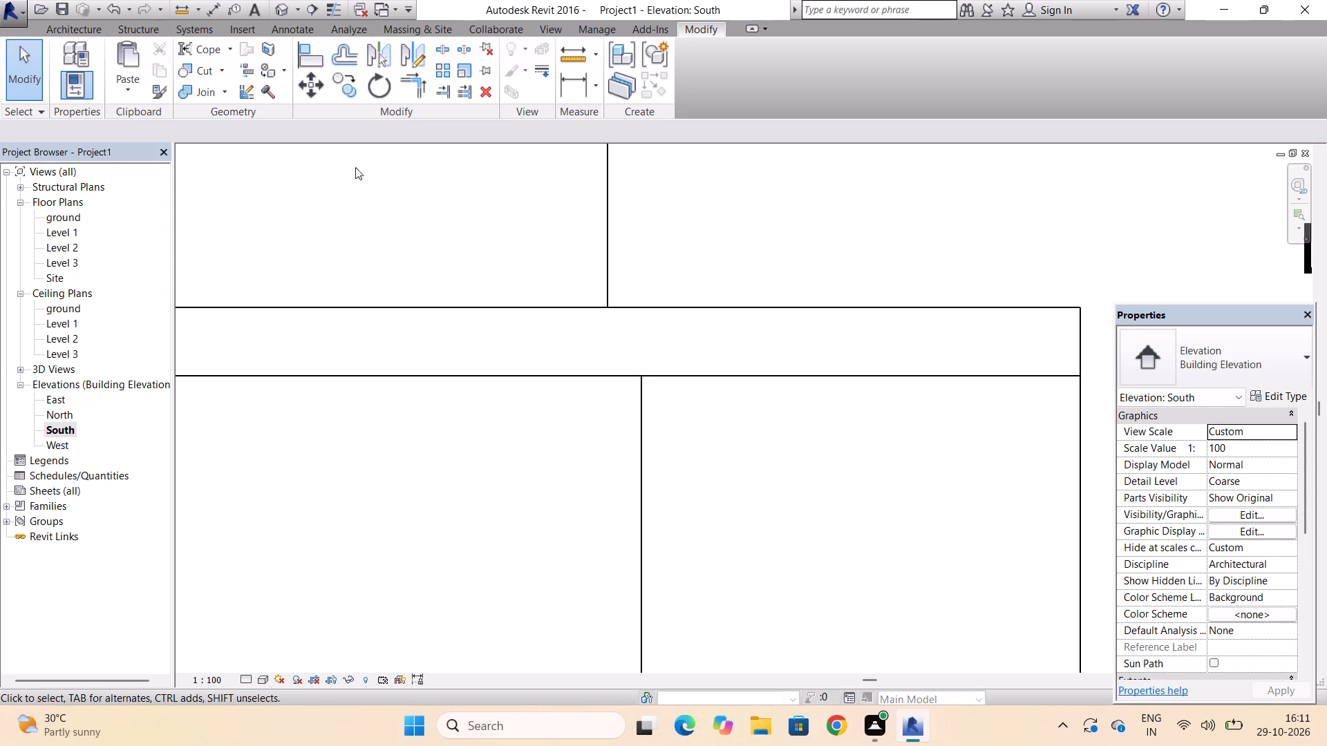
Use Move to shift the Level 2 end wall outward, bringing its outer face close to the vertical edge below.
left_click(309, 86)
scroll(604, 322, "down", 3)
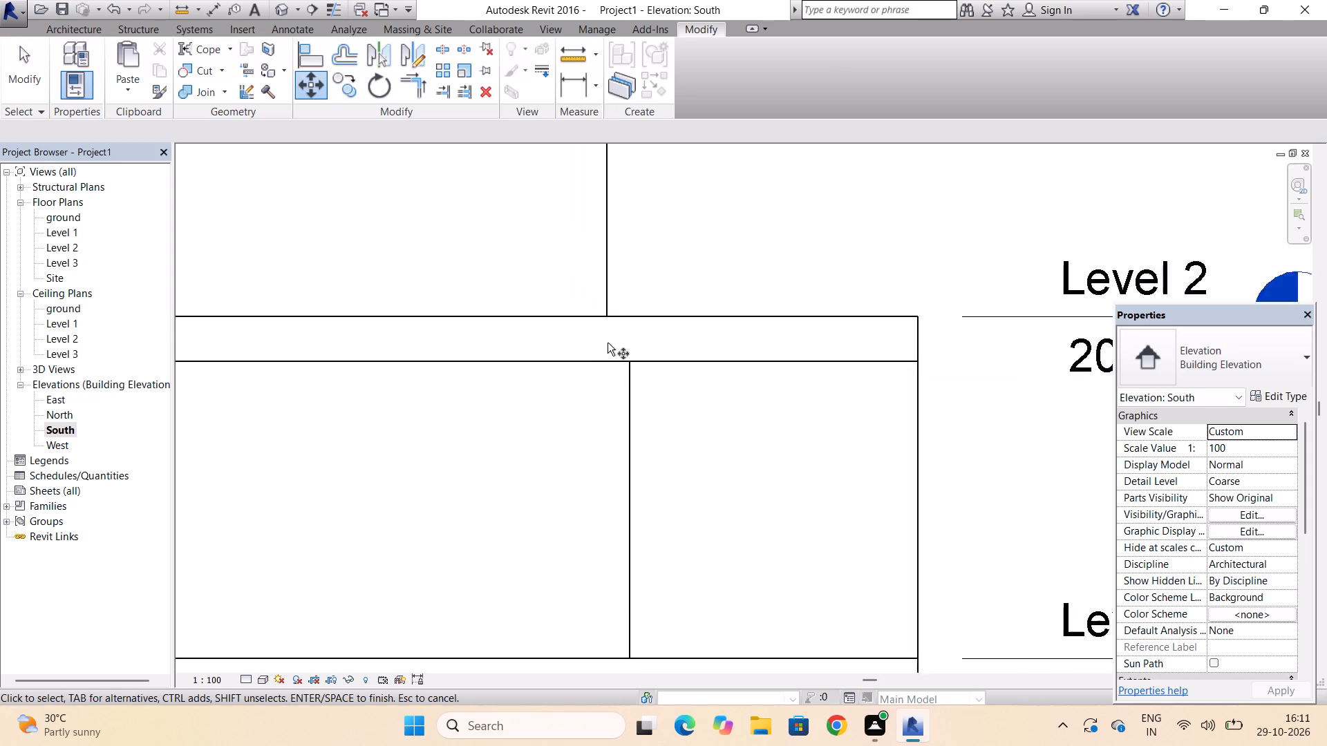
scroll(608, 343, "down", 12)
scroll(634, 296, "up", 10)
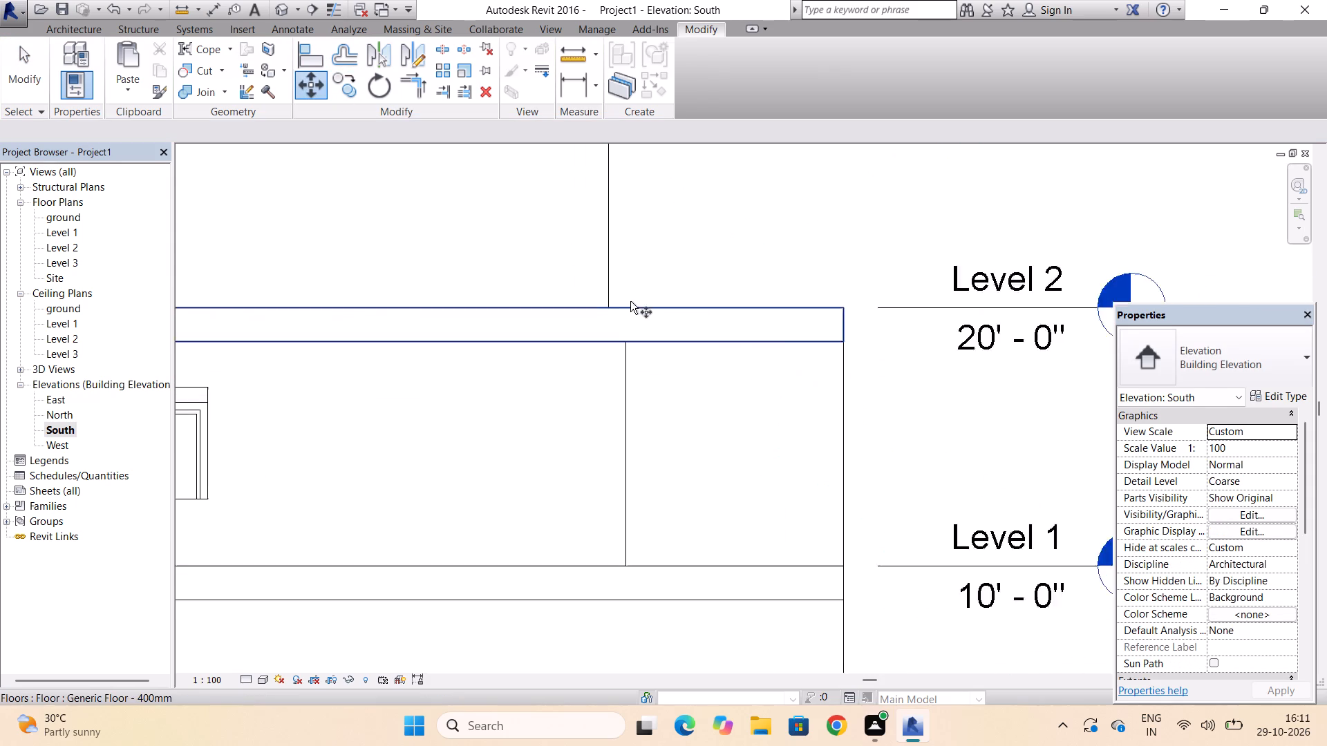
scroll(630, 301, "up", 4)
left_click_drag(594, 309, 608, 316)
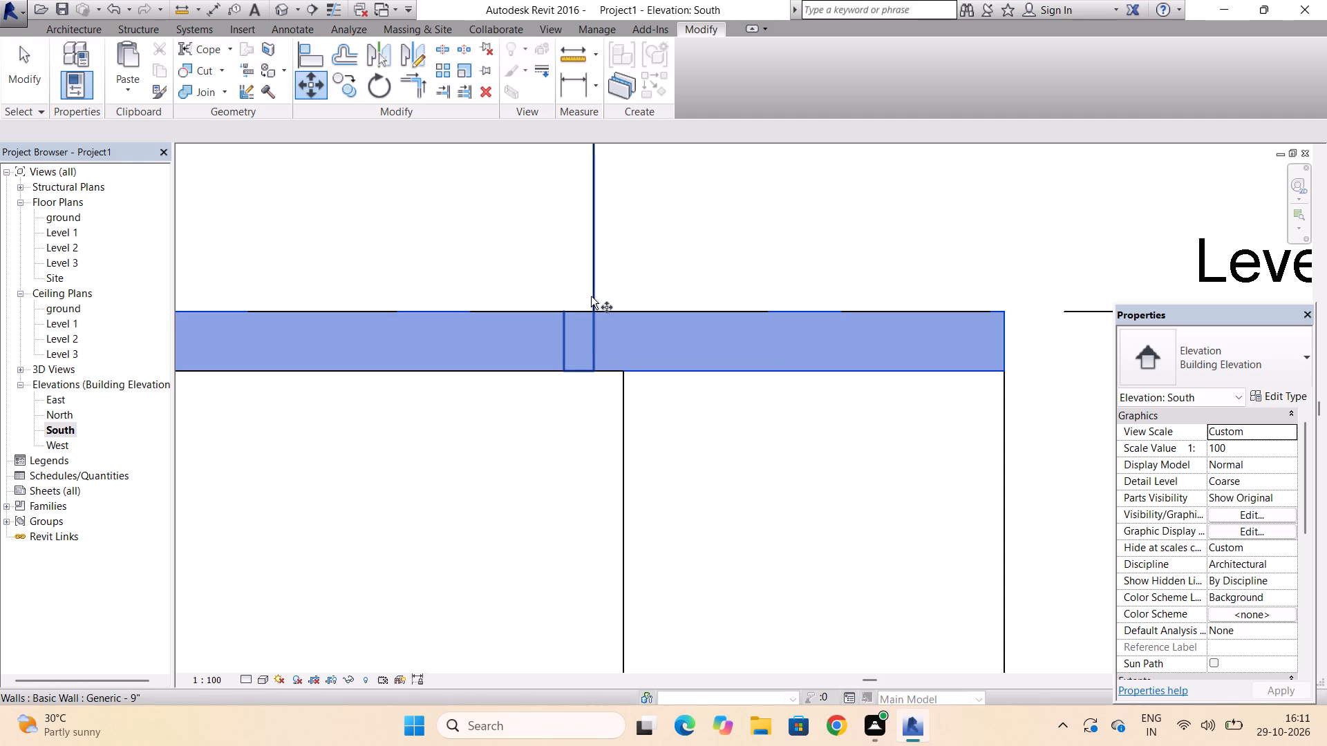
left_click(591, 296)
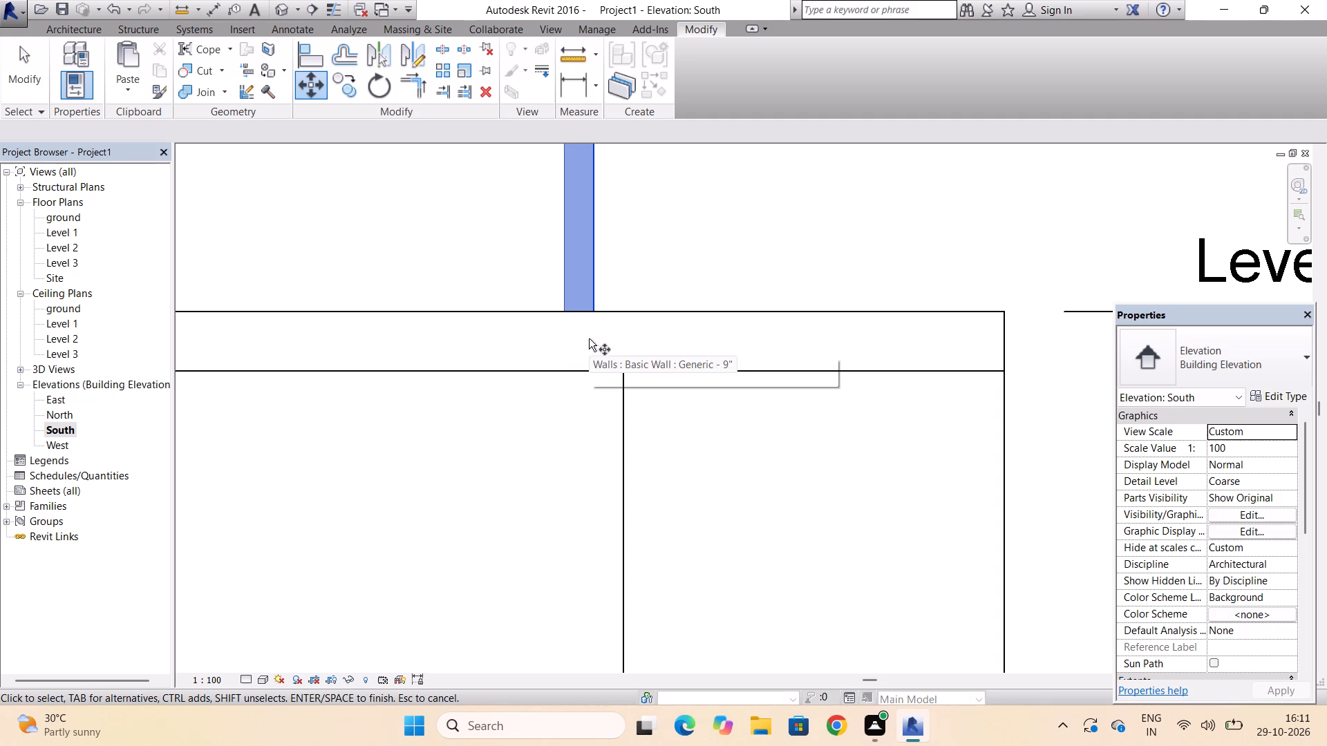
left_click_drag(591, 307, 596, 309)
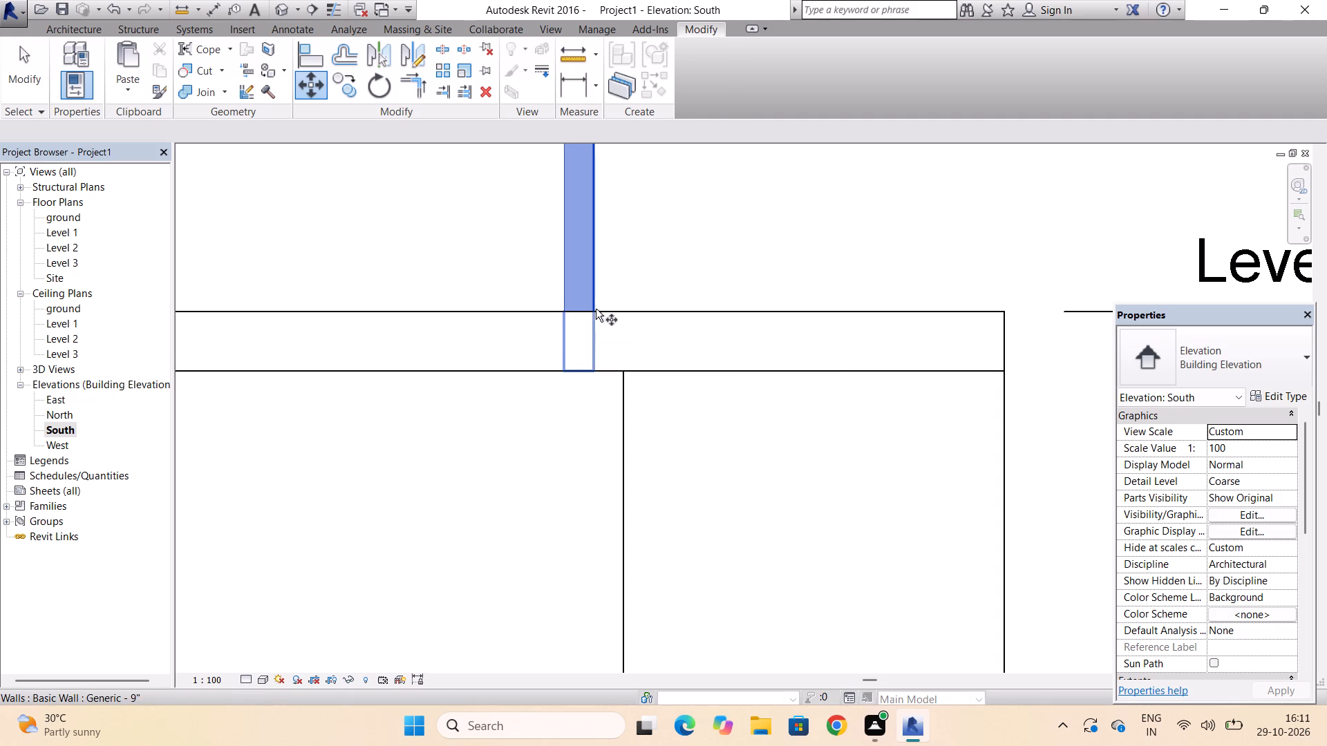
left_click_drag(596, 309, 617, 312)
left_click(592, 296)
key("Return")
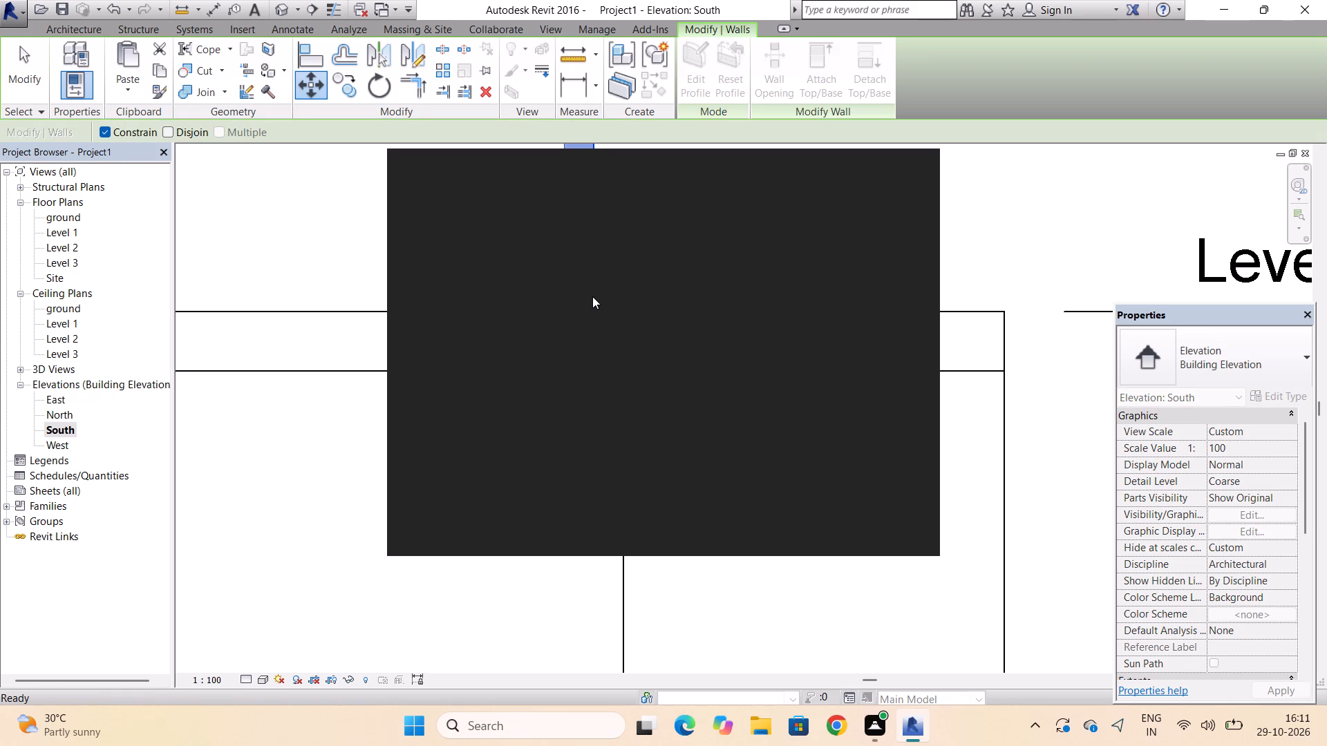
left_click(909, 173)
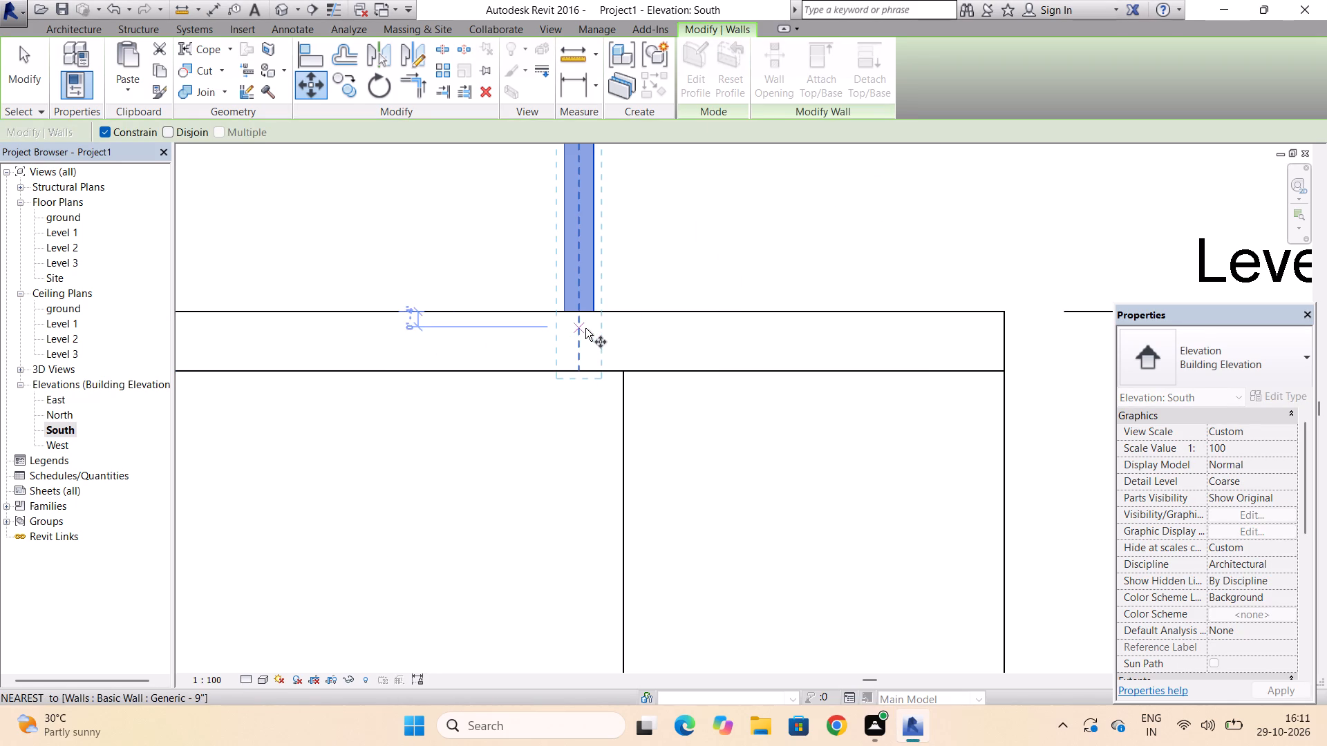
left_click_drag(592, 313, 618, 318)
left_click(618, 318)
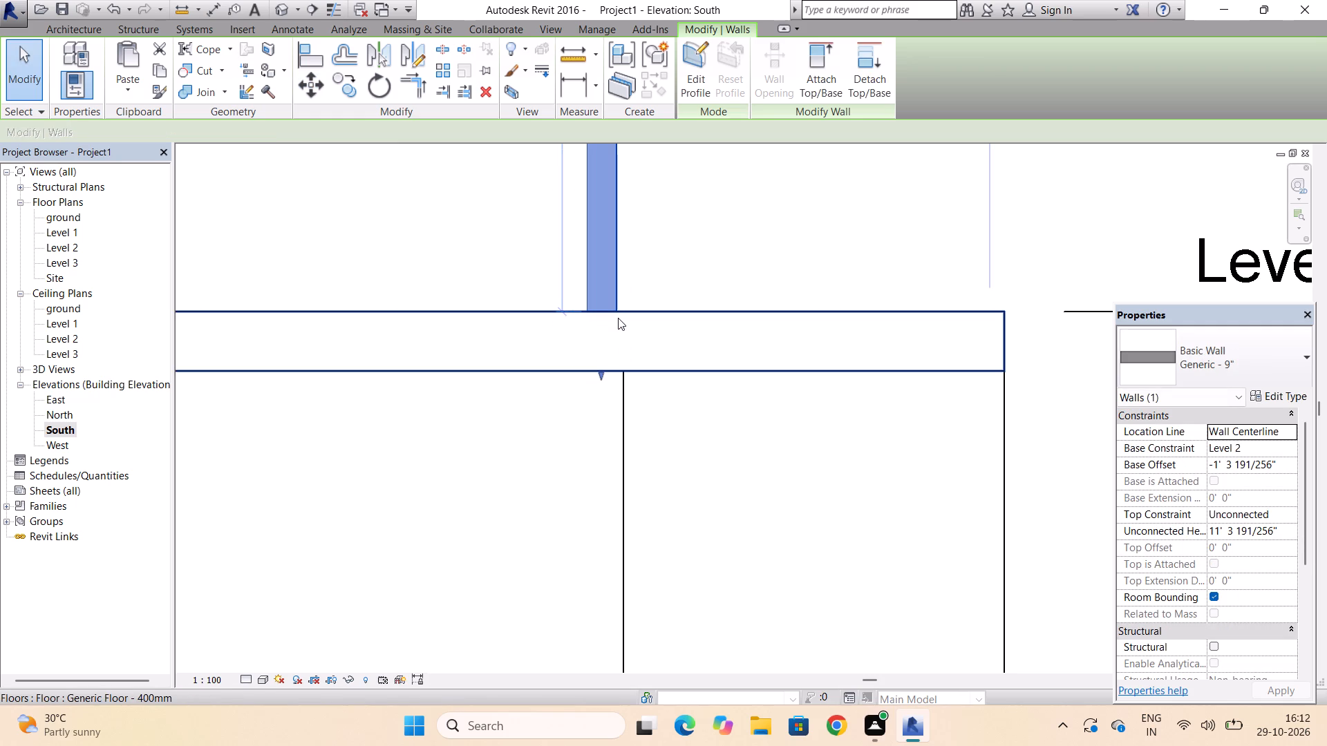
Nudge the Level 2 end wall outward to line its outer face up with the vertical edge below, and deselect it.
scroll(594, 383, "up", 4)
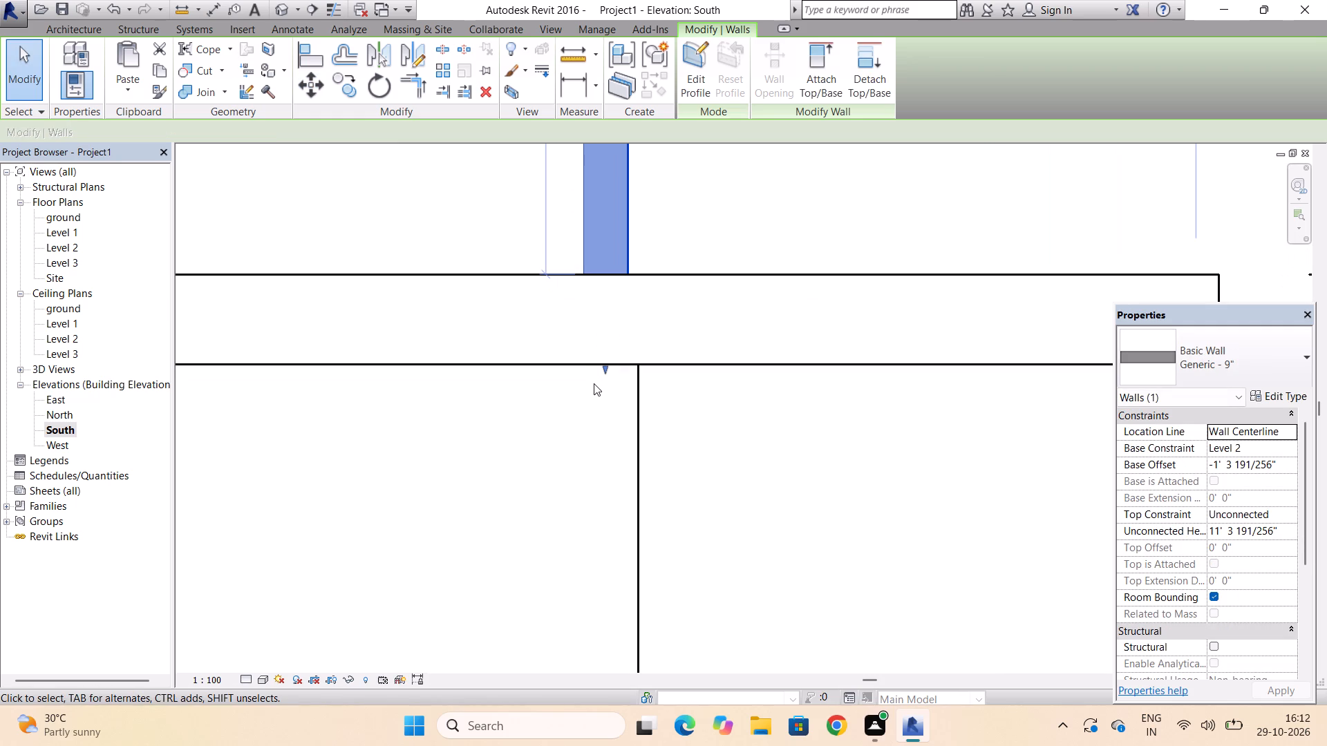
left_click(604, 354)
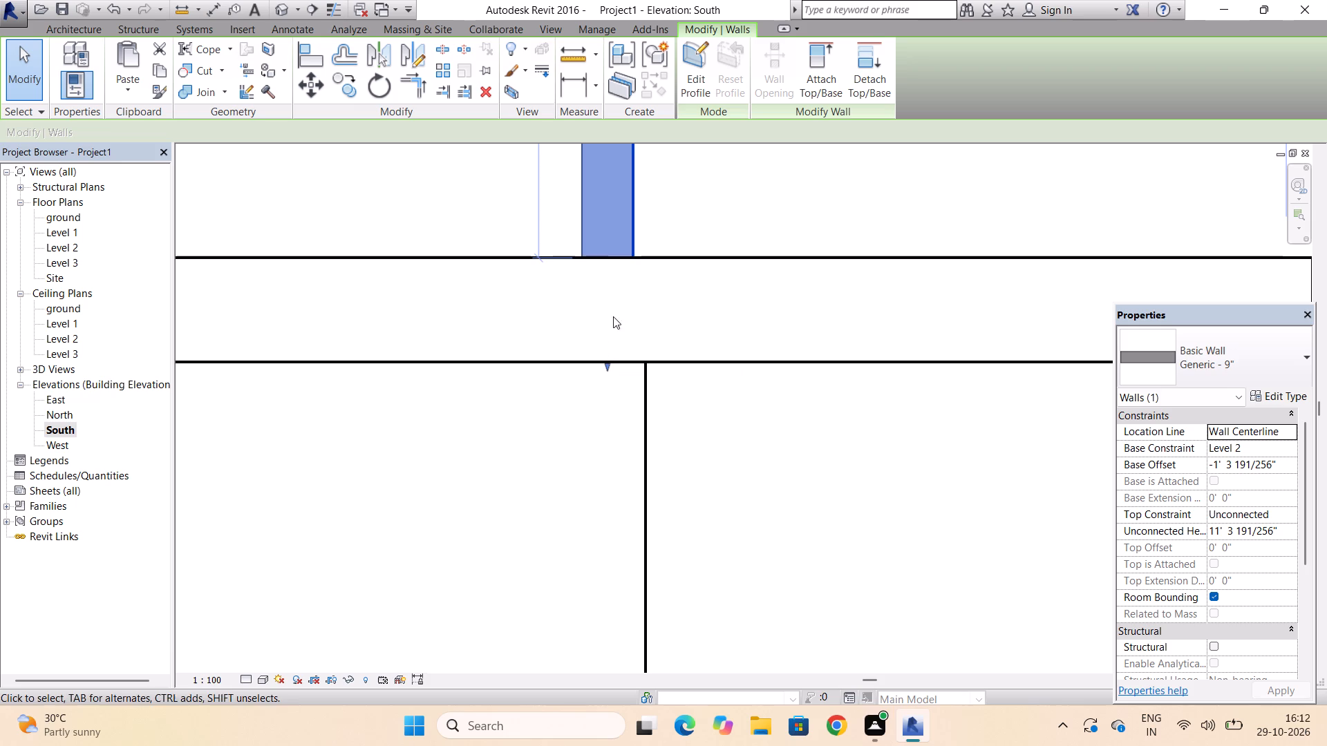
left_click_drag(634, 258, 657, 258)
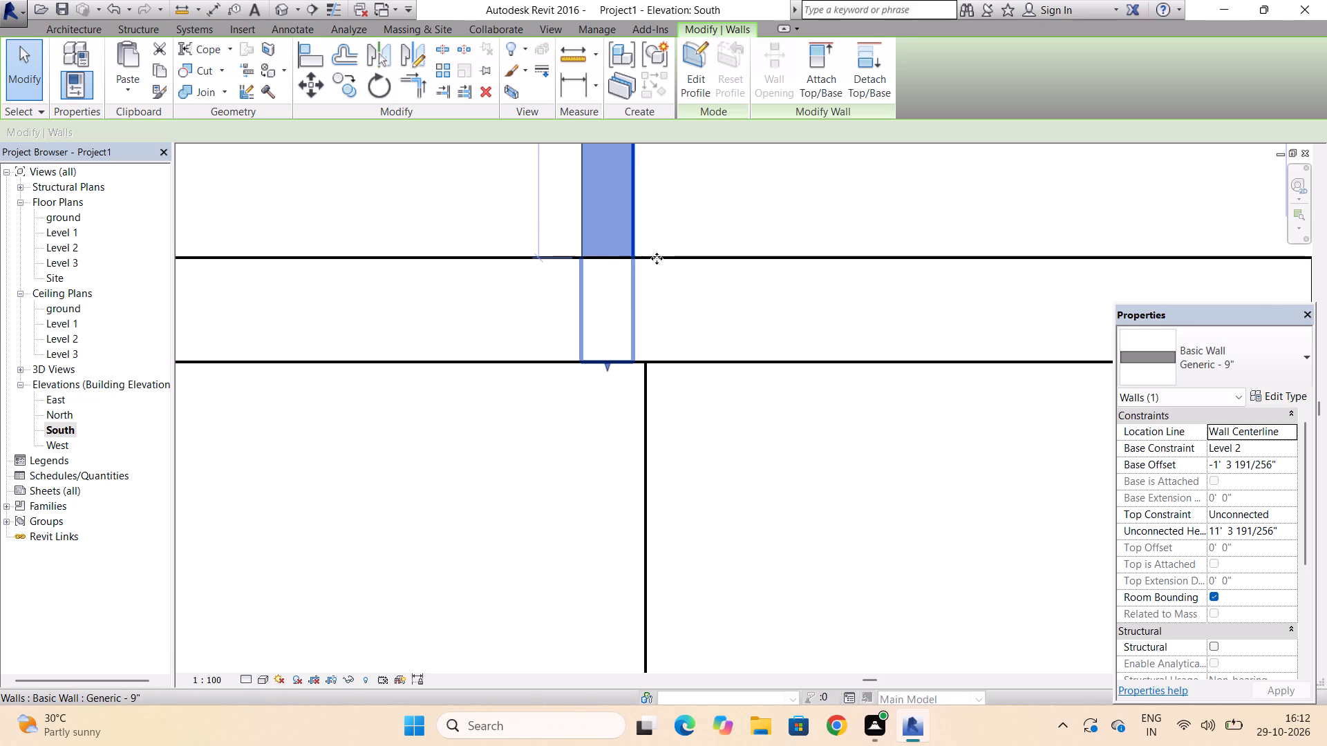
left_click_drag(657, 258, 662, 262)
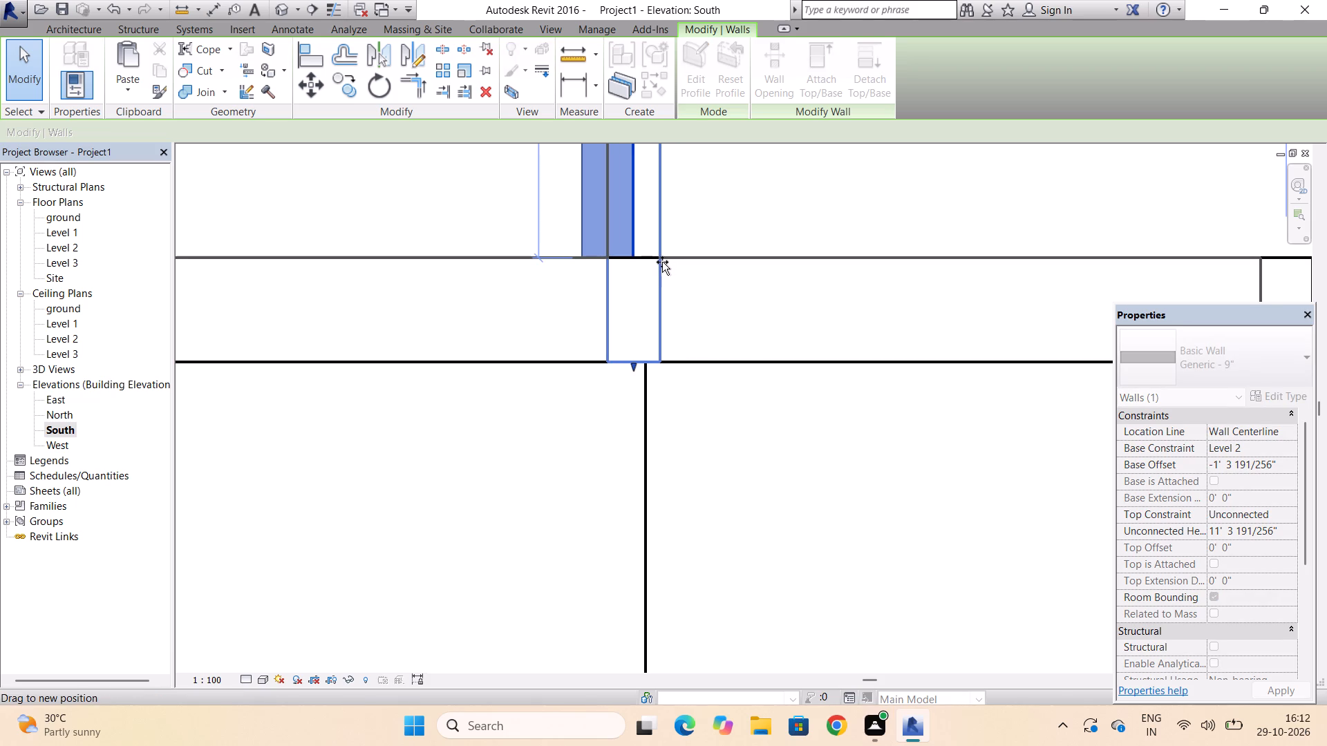
left_click_drag(662, 262, 648, 266)
scroll(614, 368, "down", 5)
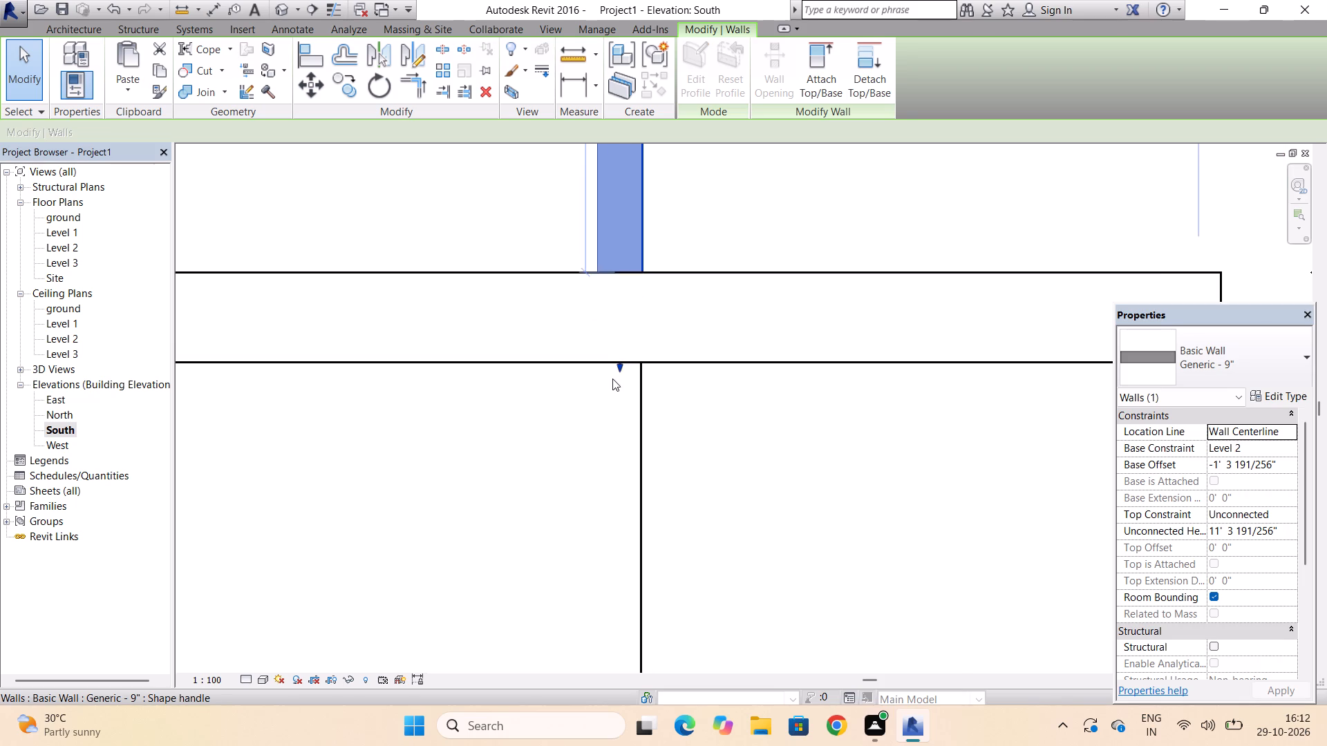
scroll(612, 374, "down", 7)
key("Escape")
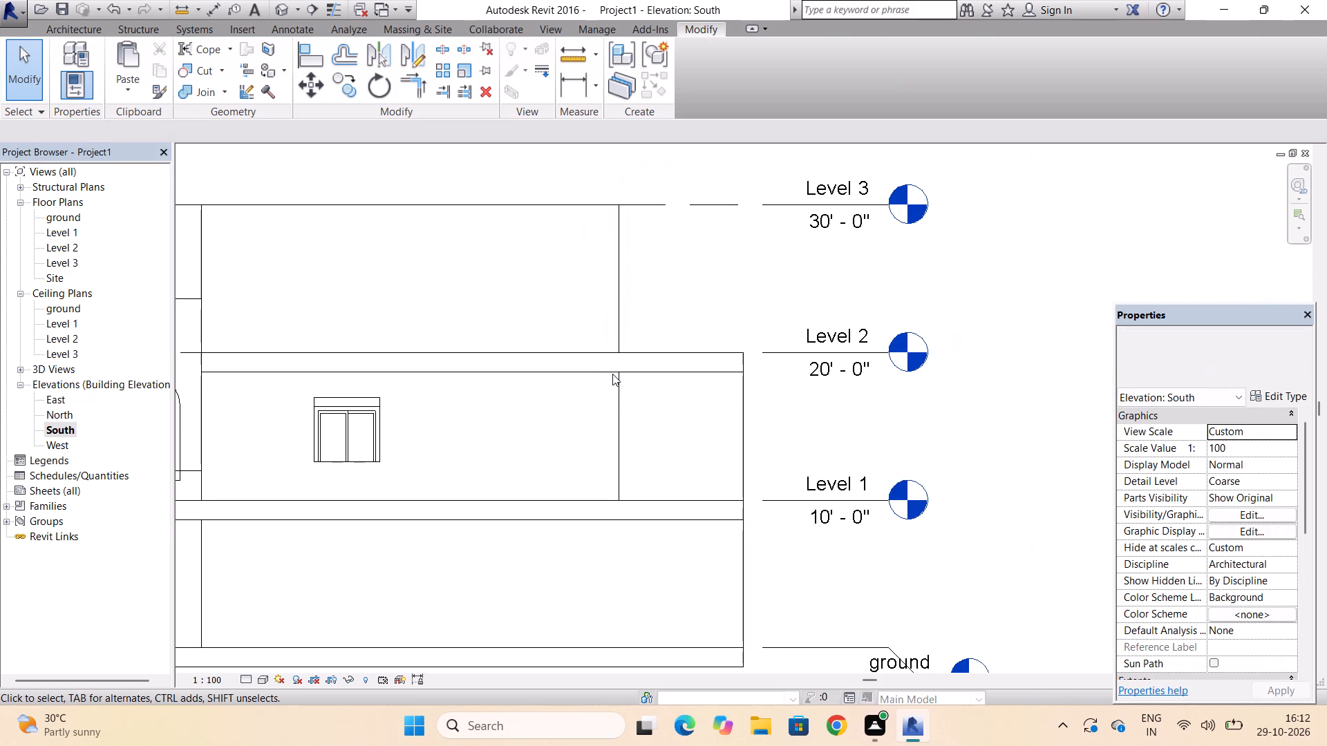
key("Escape")
key("Escape")
key("Escape")
key("Escape")
key("Escape")
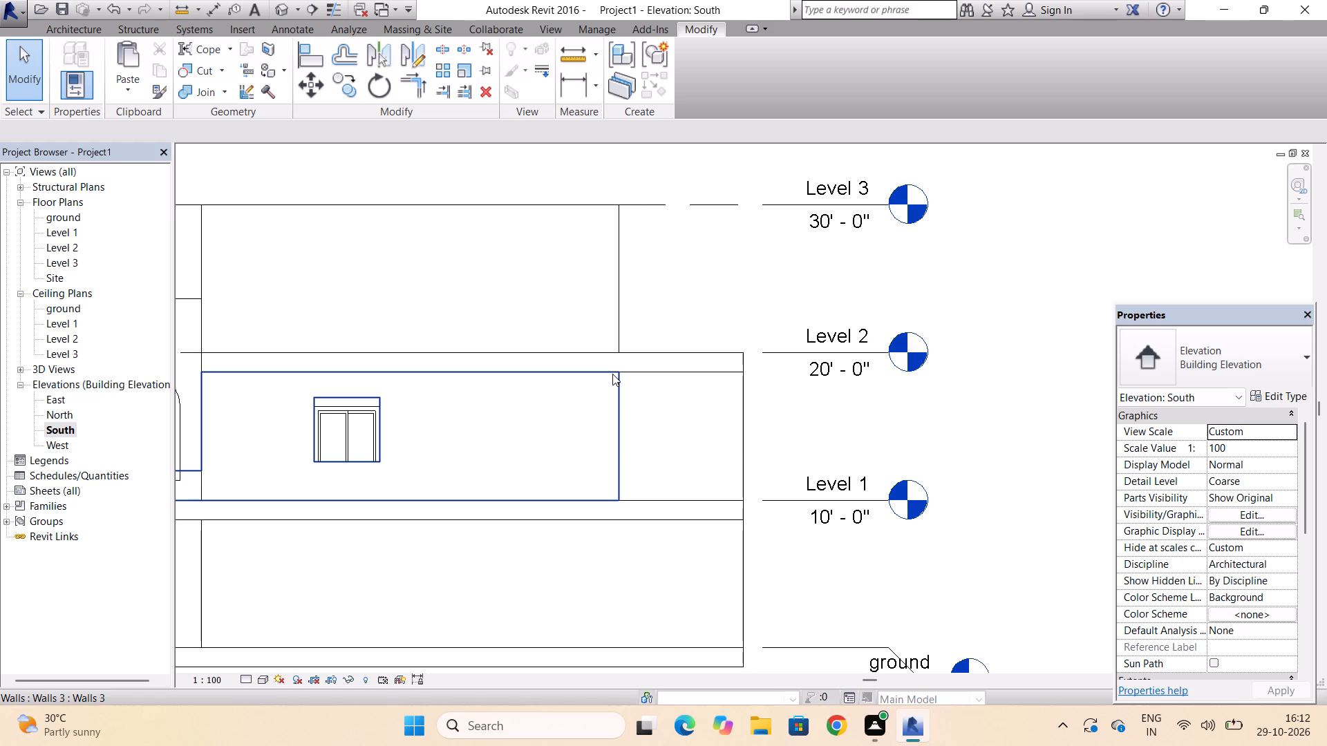
Move the Level 1 end wall inward to align under the Level 2 end wall, about 8'-5" from the ground-floor end wall.
left_click(743, 396)
left_click(742, 419)
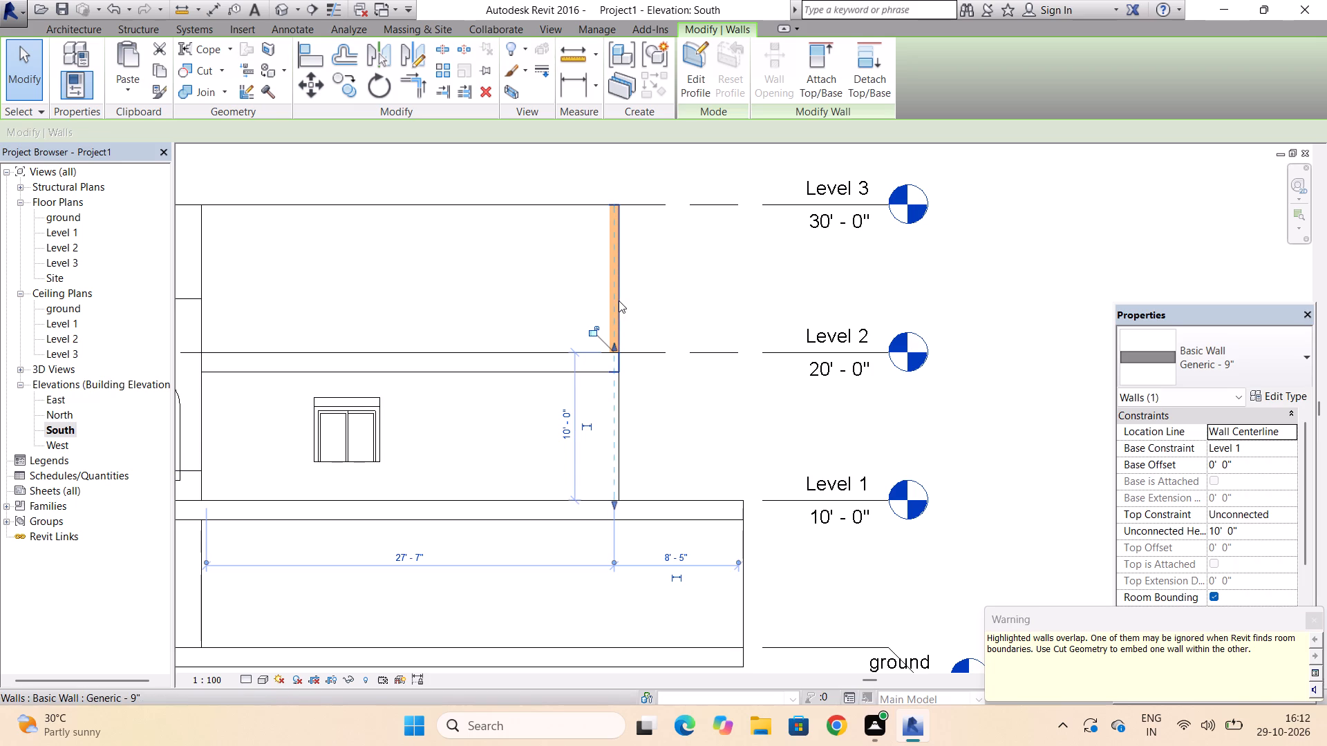
key("Escape")
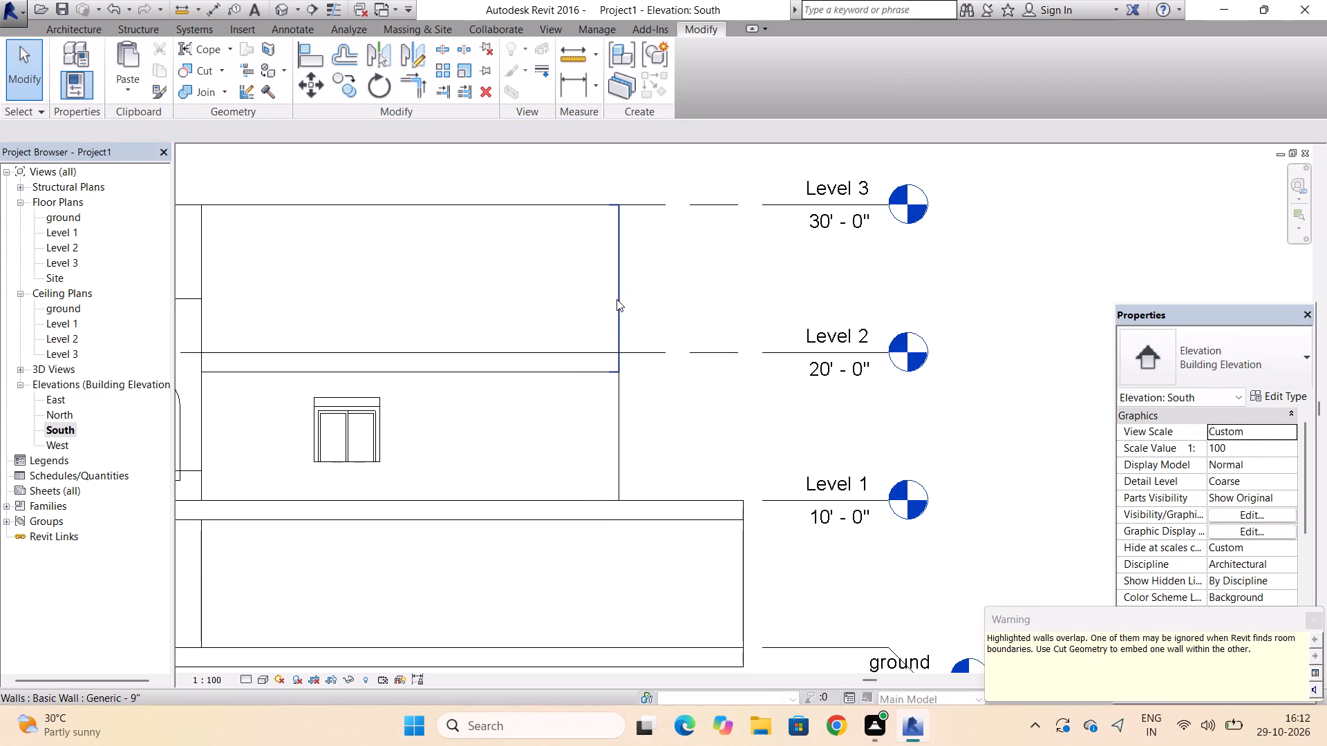
Raise the base of the Level 2 end wall to the Level 2 line, making the wall 10'-0" high.
left_click(618, 291)
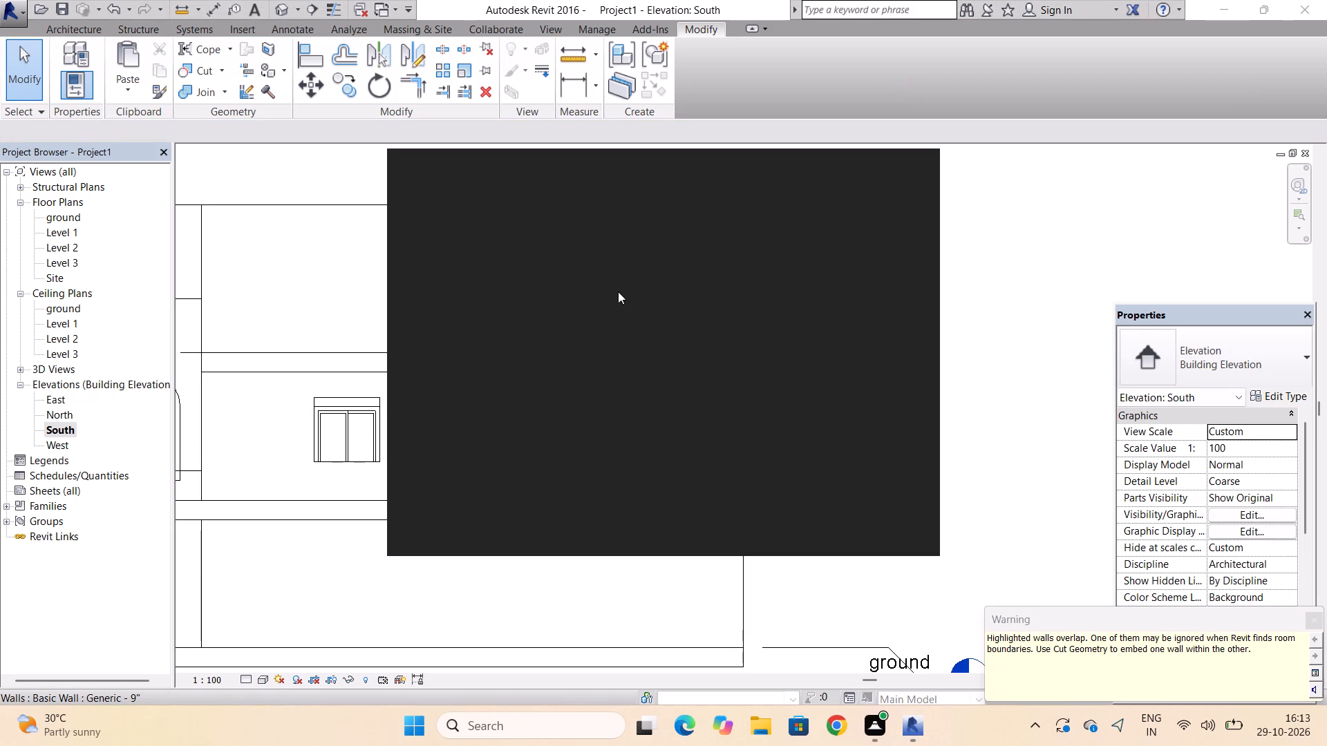
left_click(903, 169)
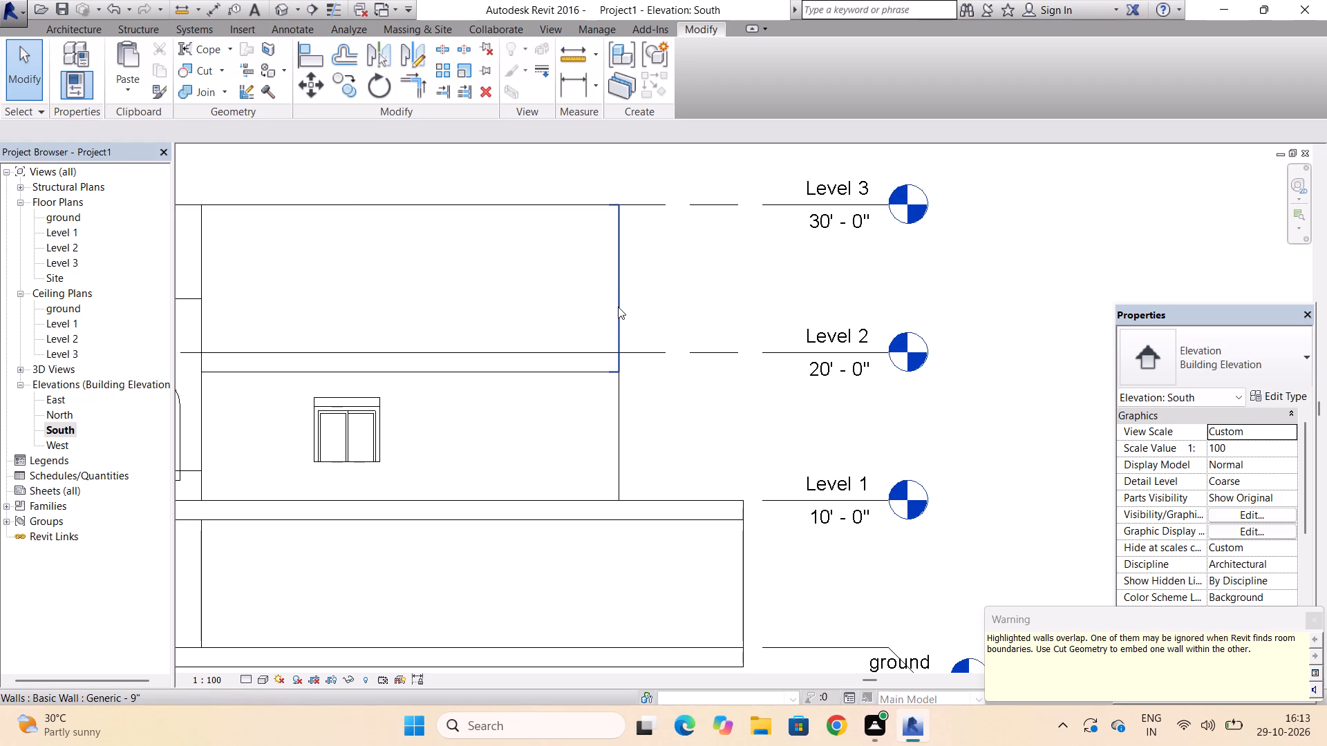
left_click(618, 307)
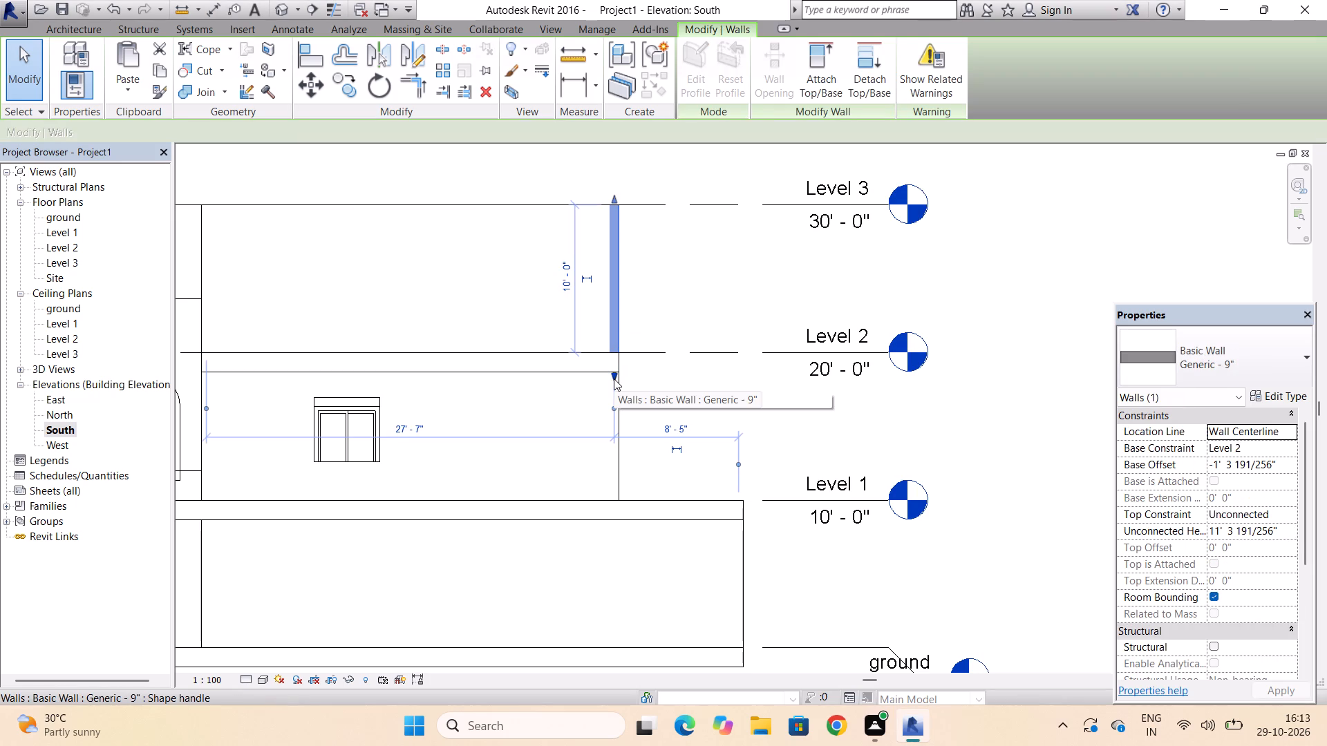
left_click_drag(614, 379, 614, 357)
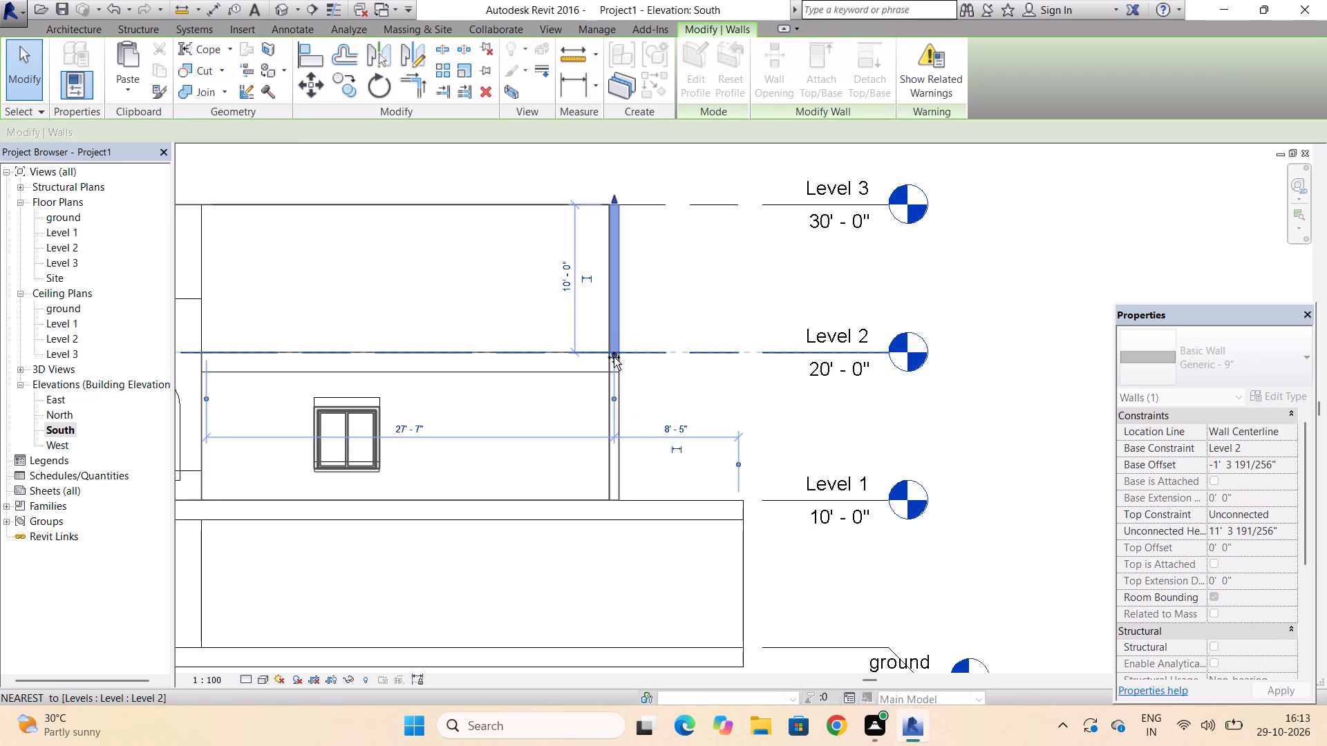
left_click_drag(614, 357, 613, 358)
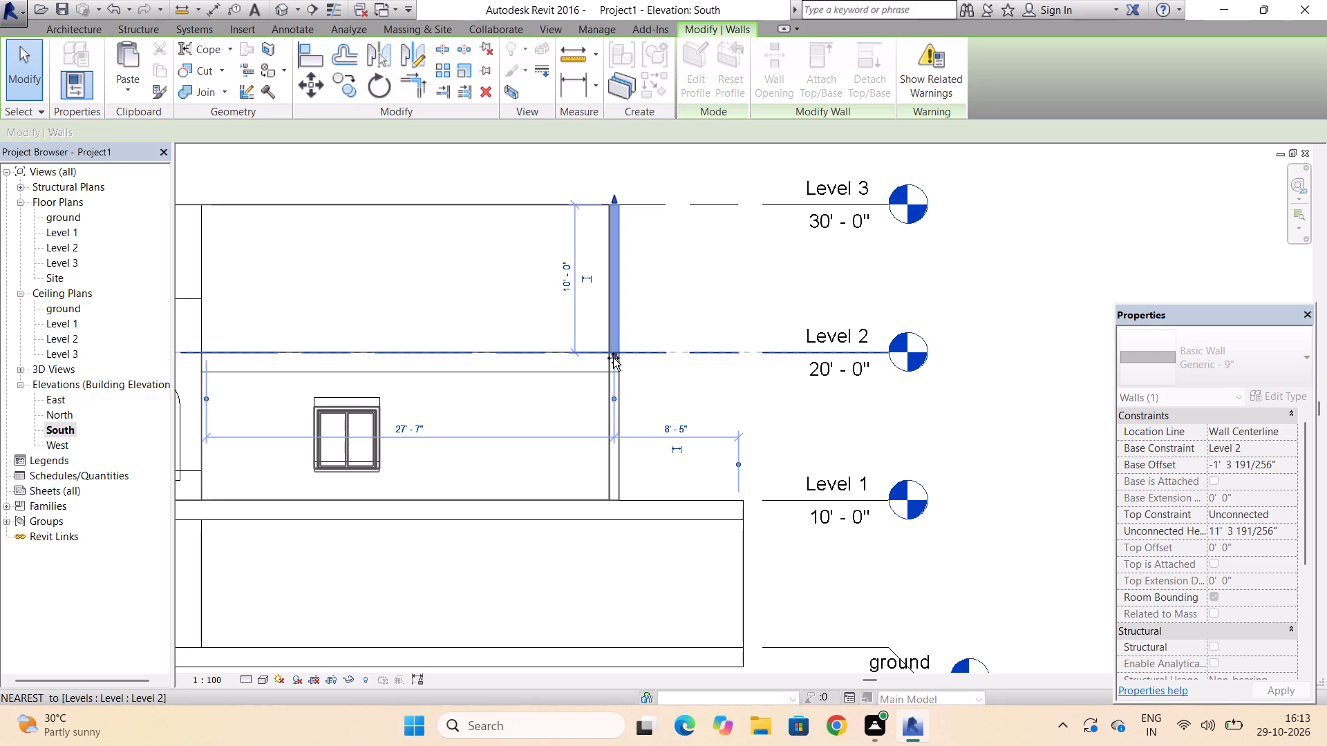
left_click_drag(613, 358, 613, 356)
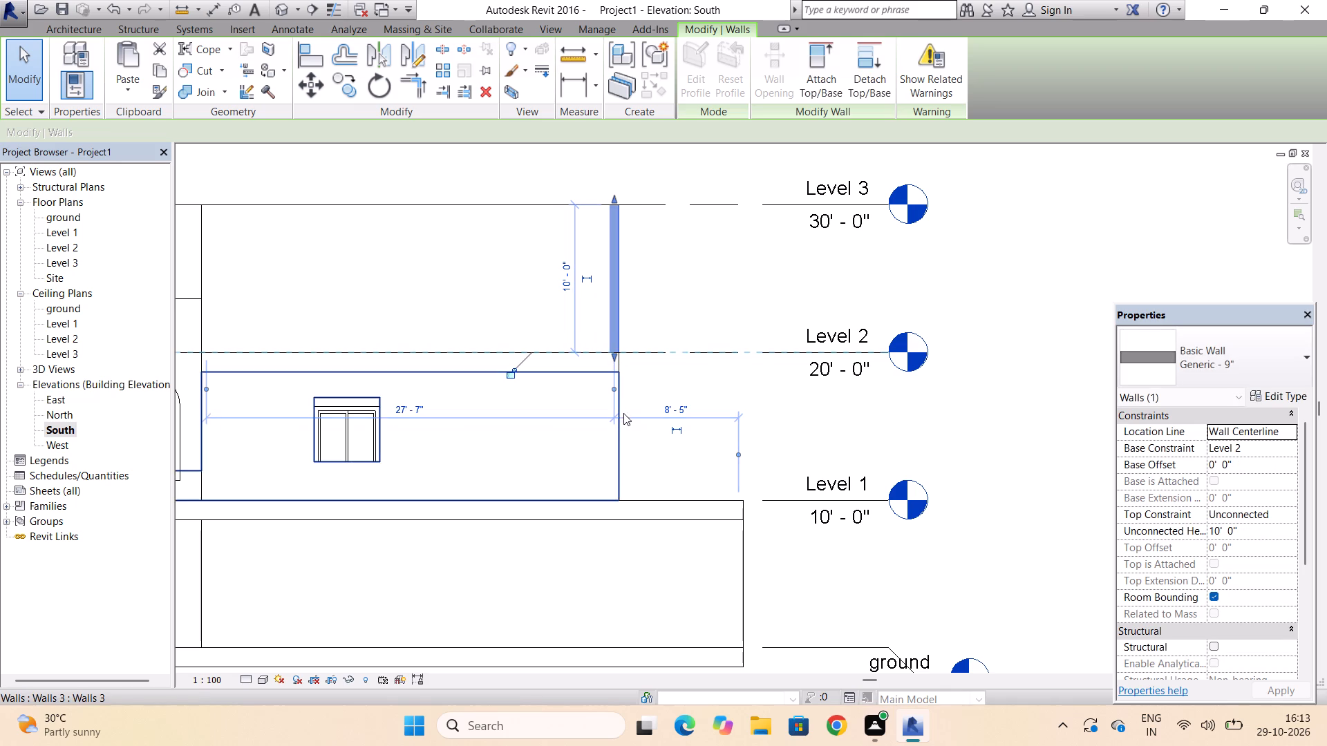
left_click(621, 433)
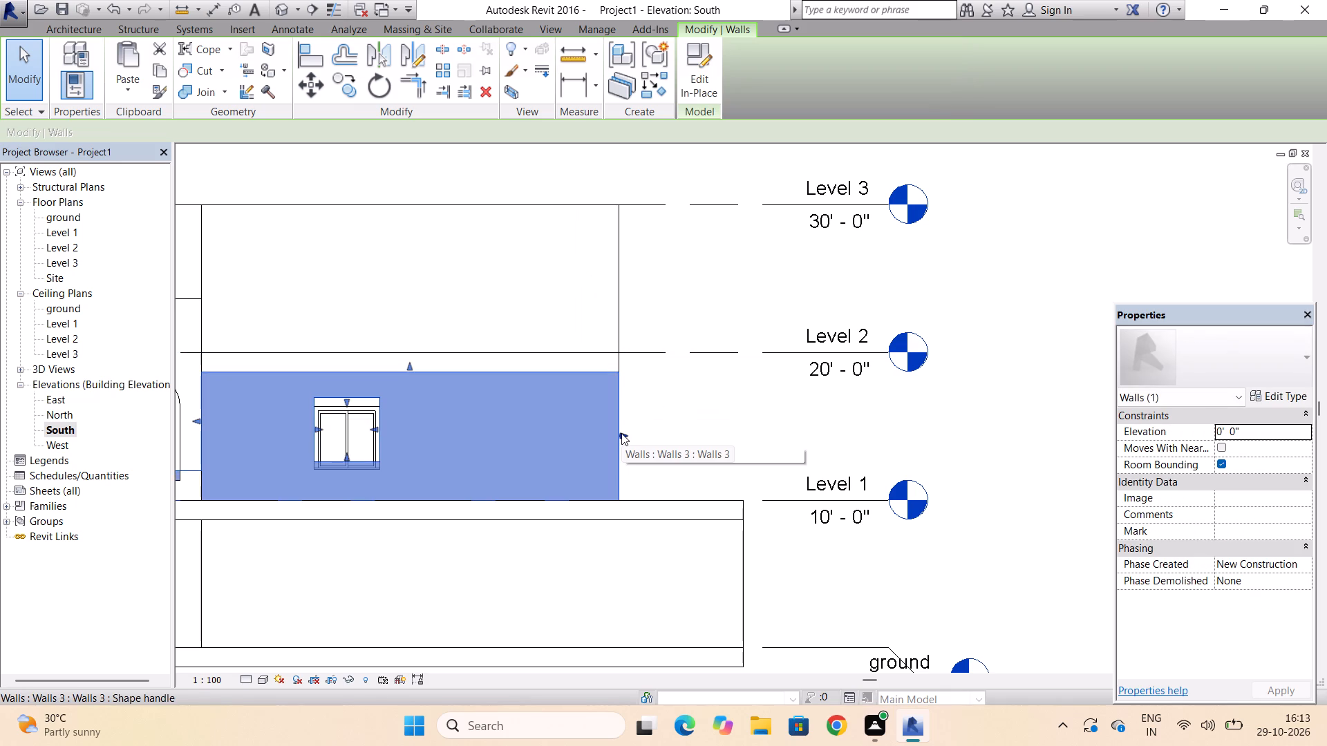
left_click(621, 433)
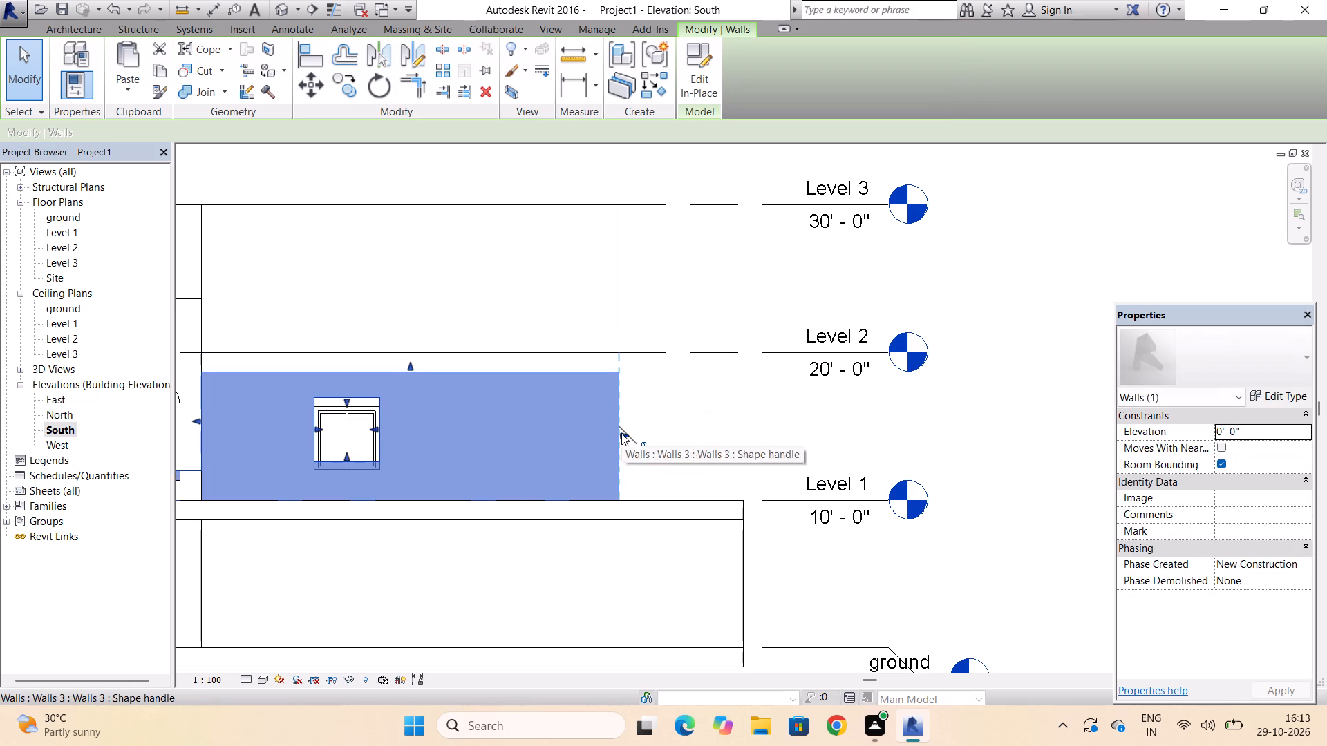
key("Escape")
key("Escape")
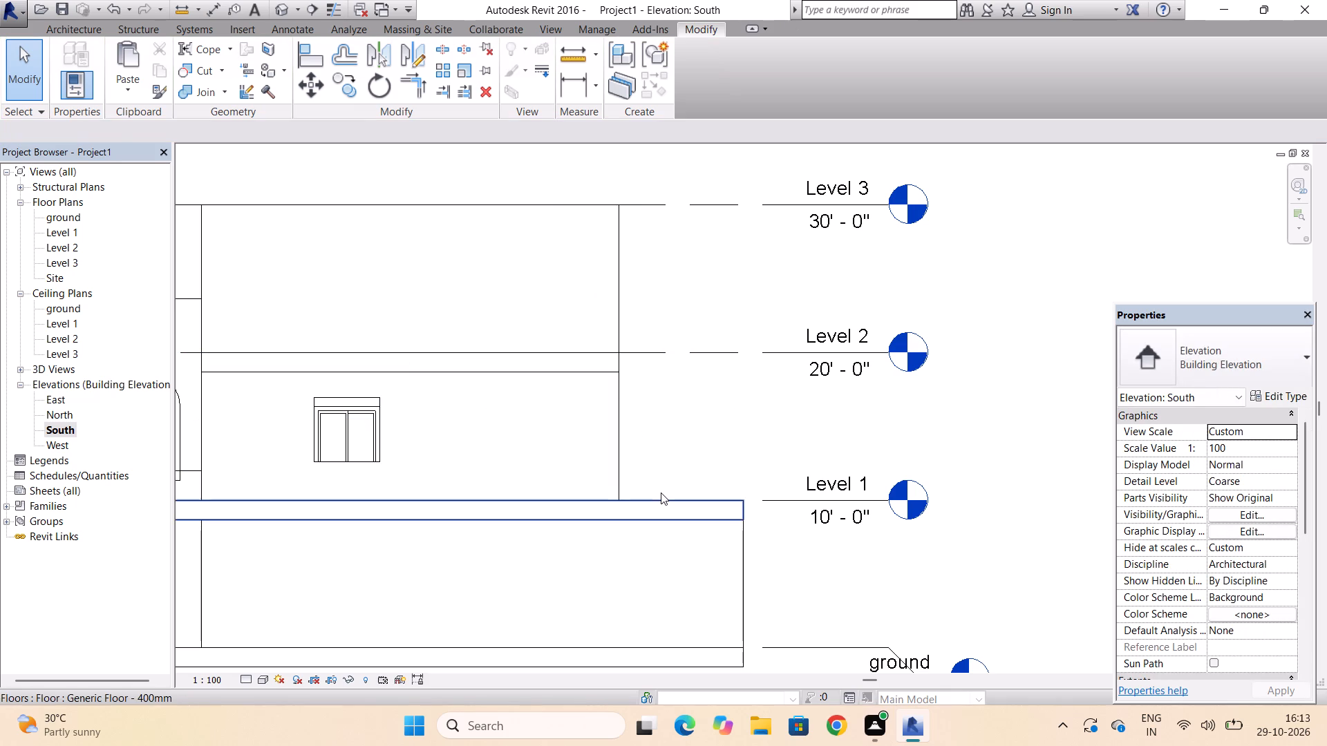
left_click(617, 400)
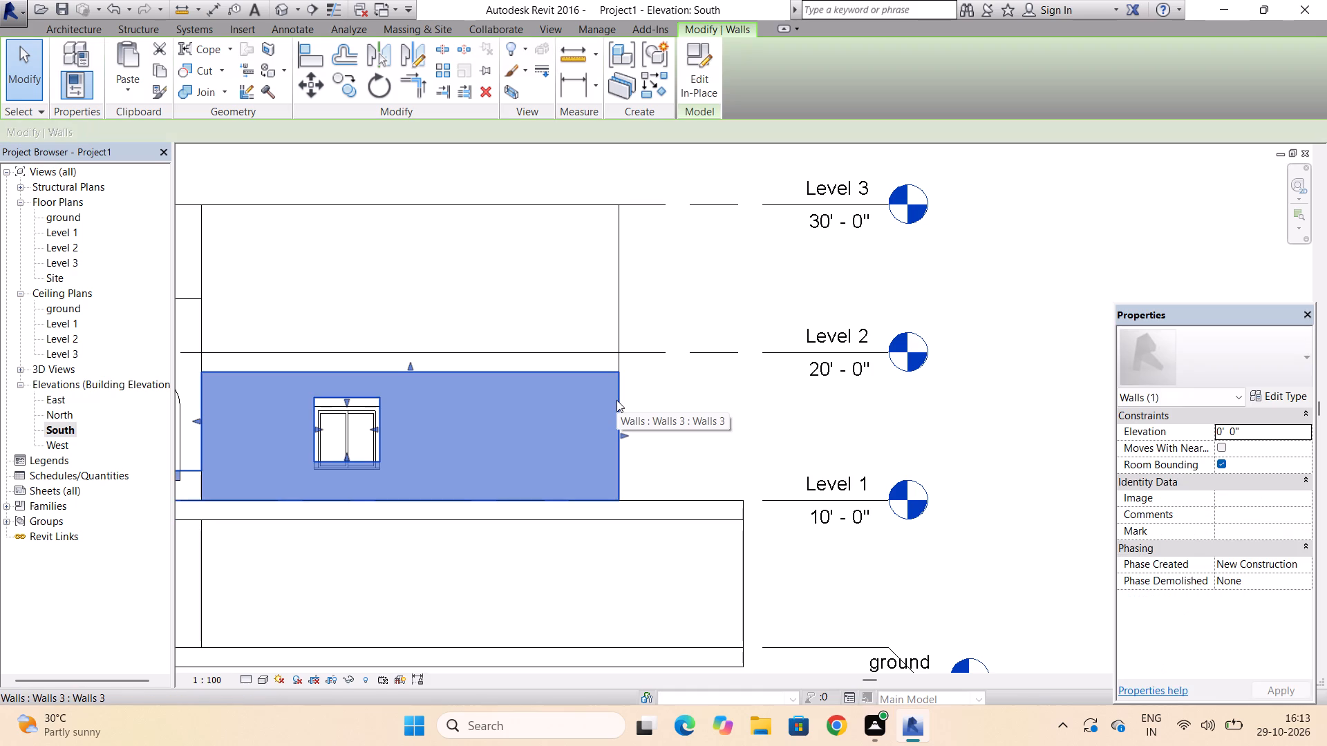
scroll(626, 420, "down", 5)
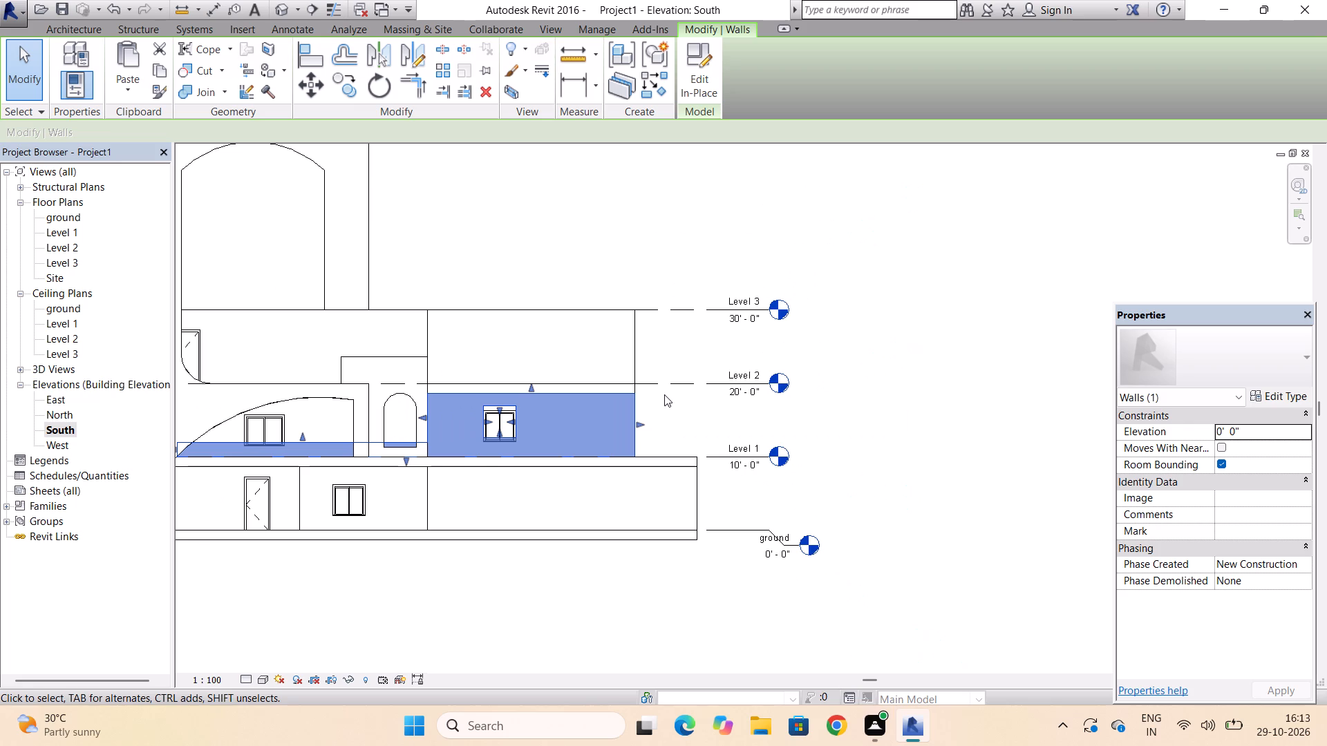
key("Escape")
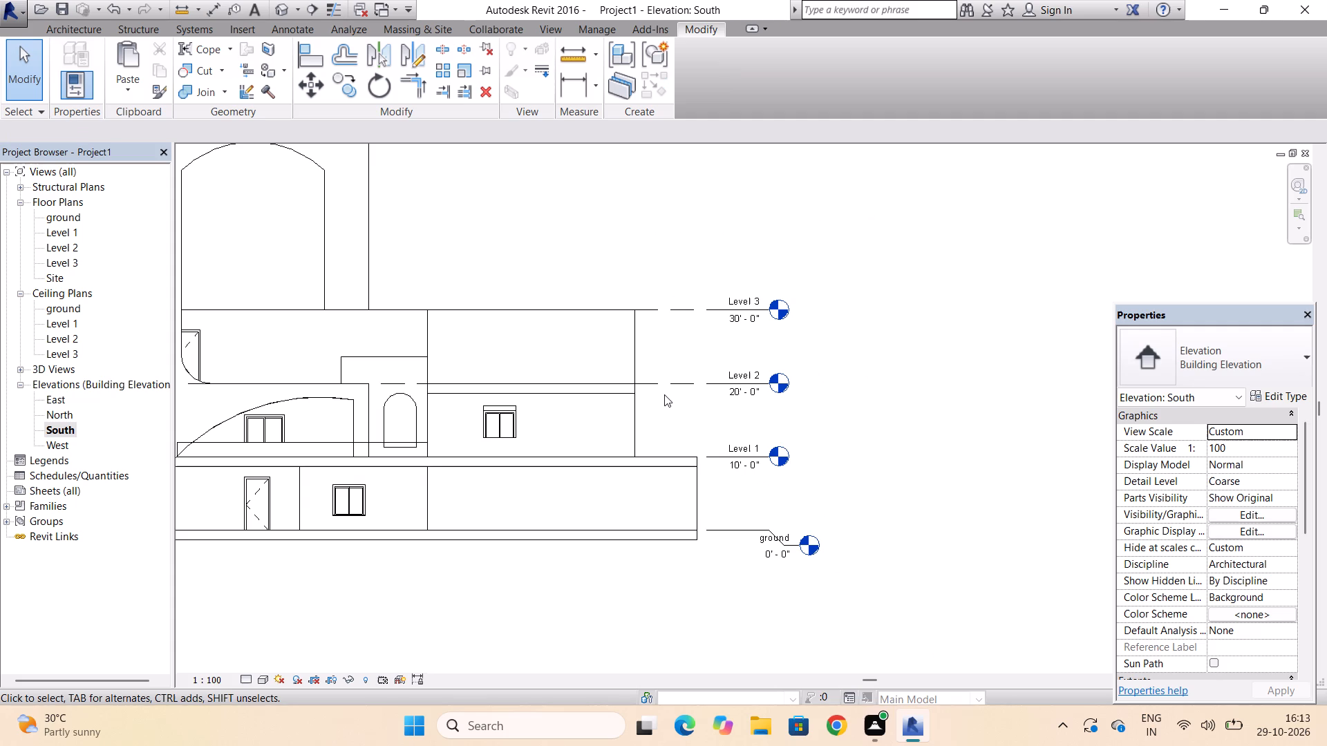
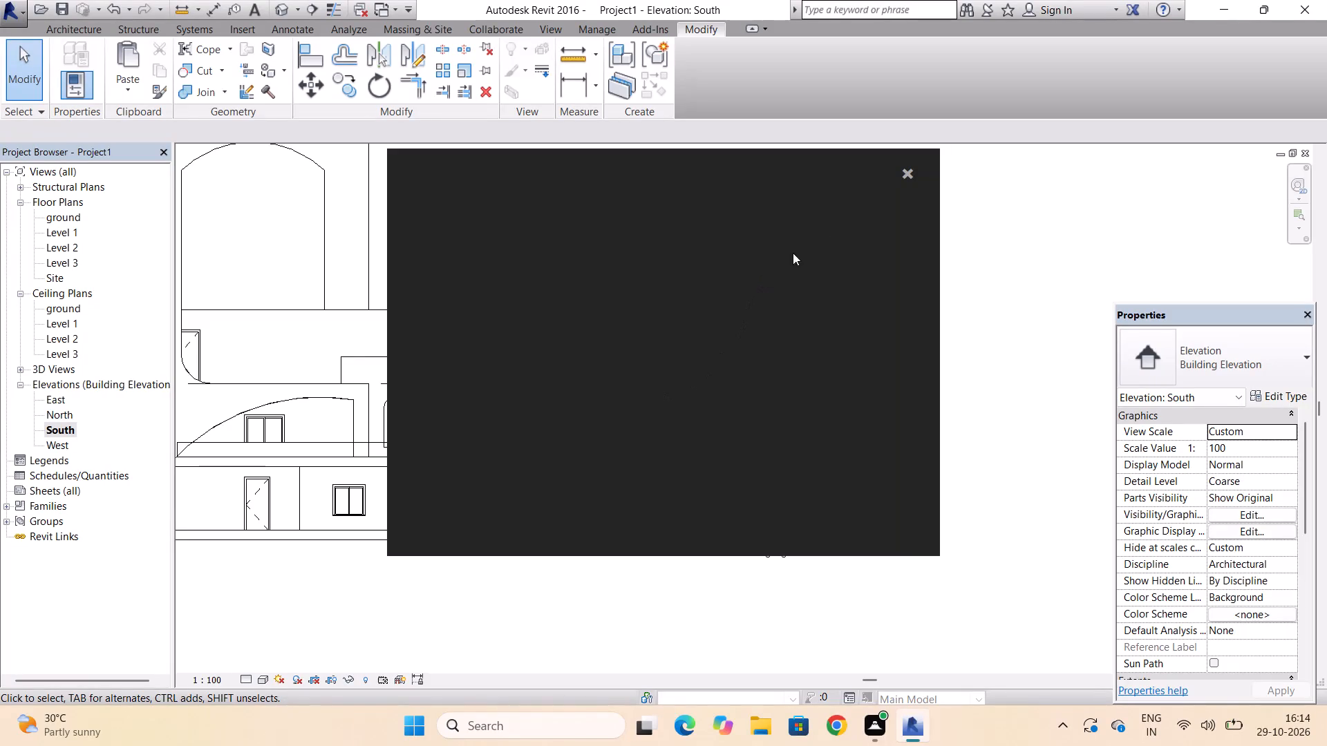
Fit the Level 1 in-place wall's opening to the slider window by lowering its top and bottom edges to the window's outer trim.
left_click(912, 171)
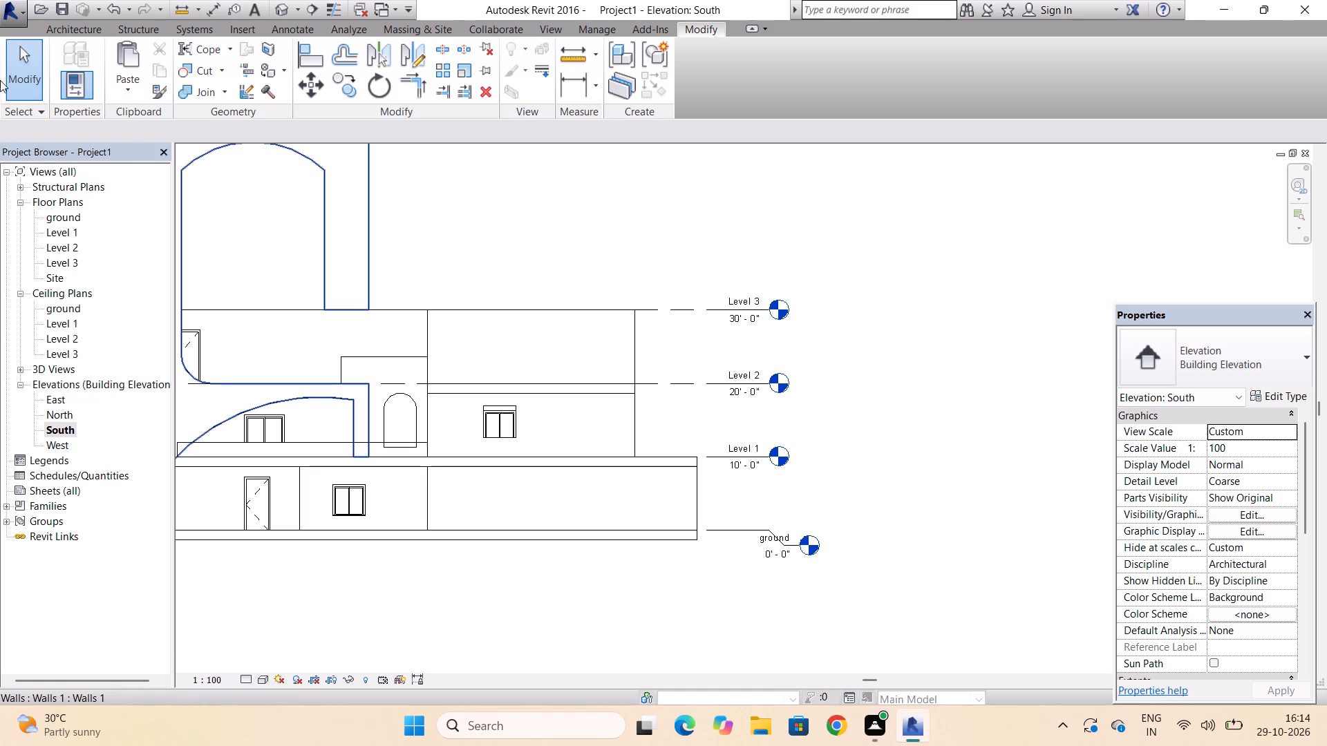
left_click(66, 23)
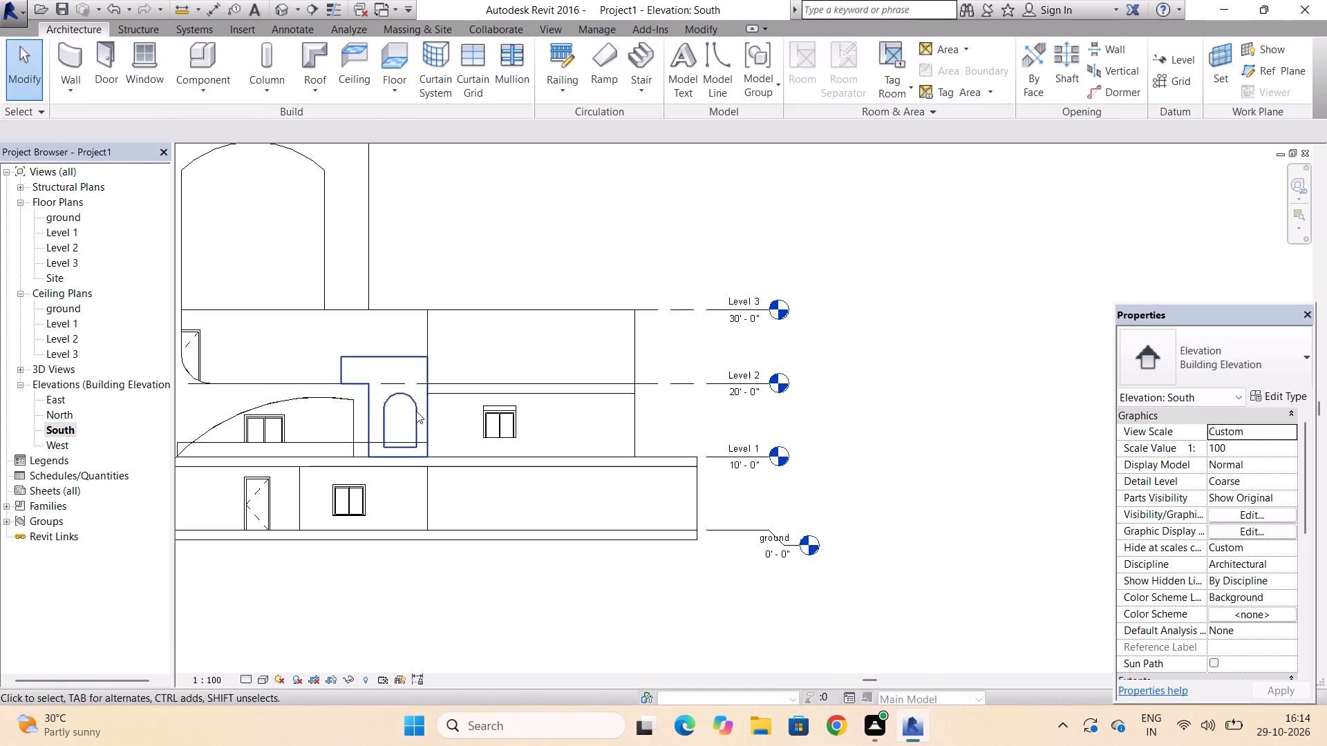
scroll(523, 425, "up", 10)
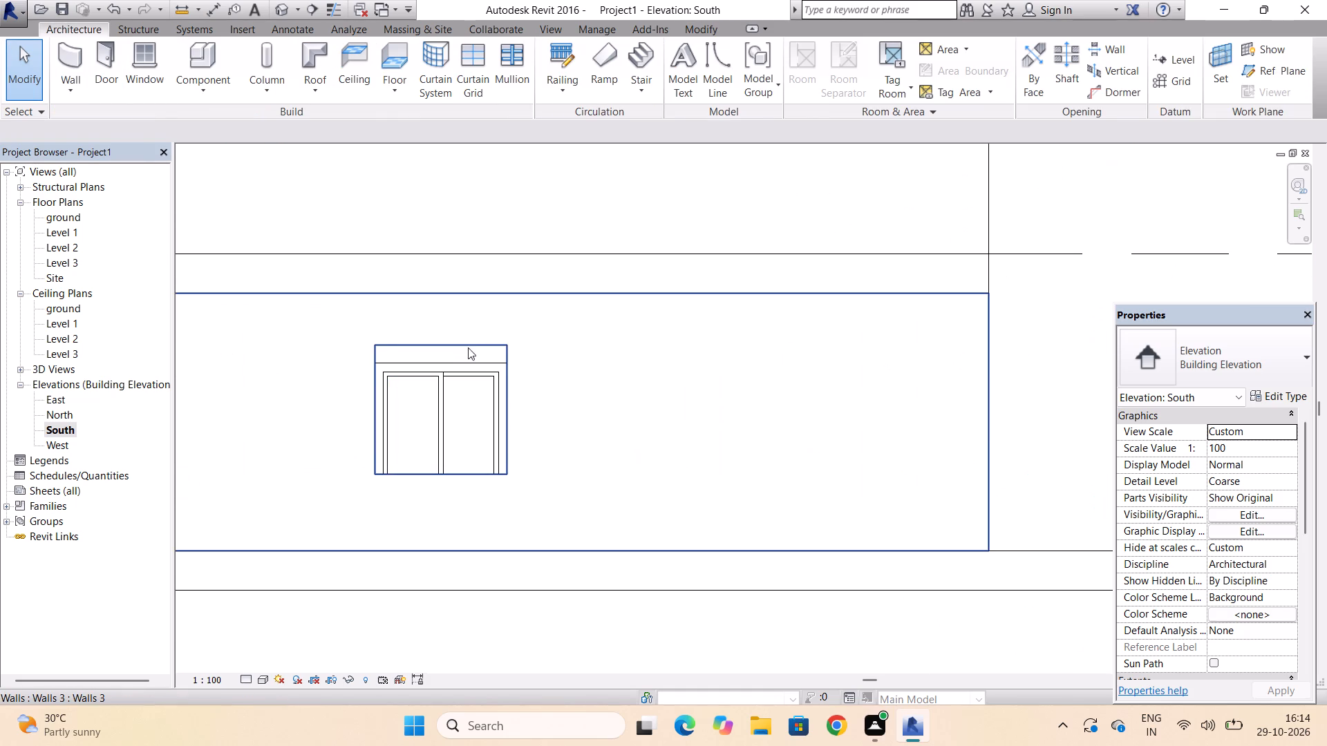
left_click(468, 341)
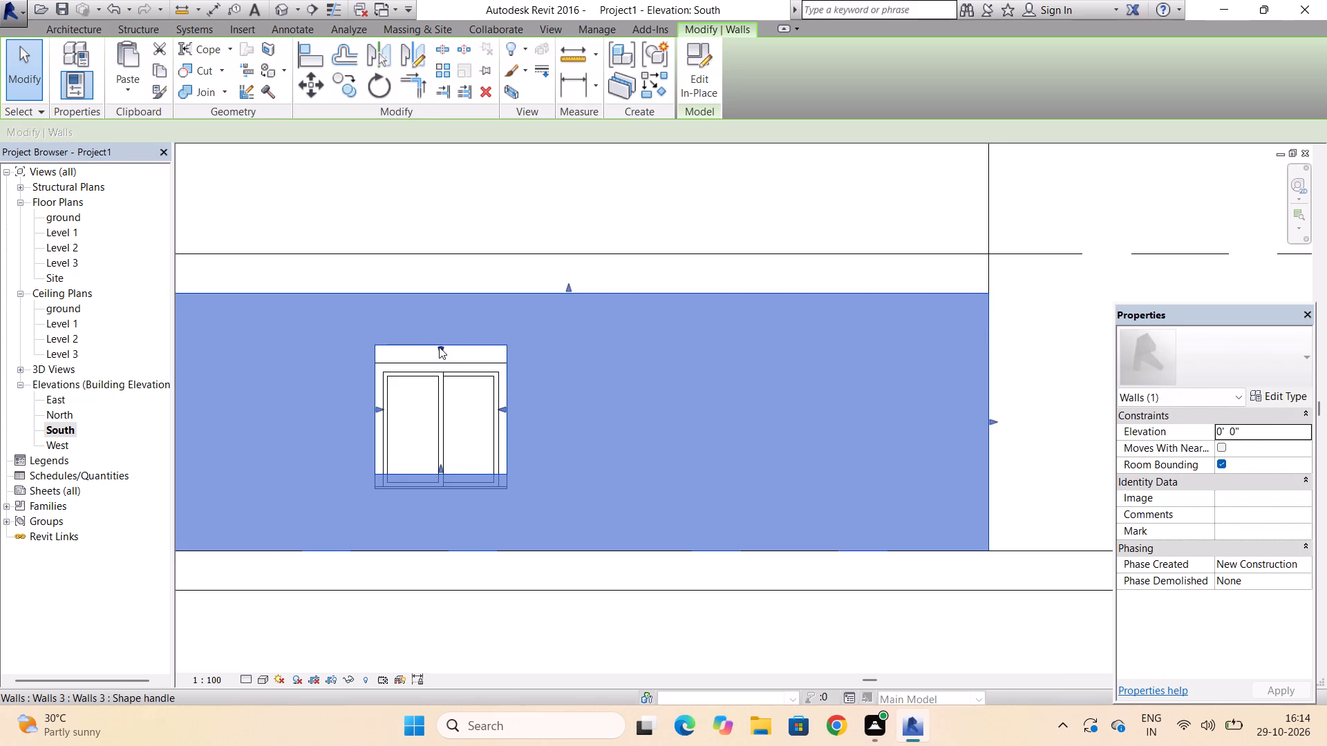
left_click_drag(439, 347, 438, 364)
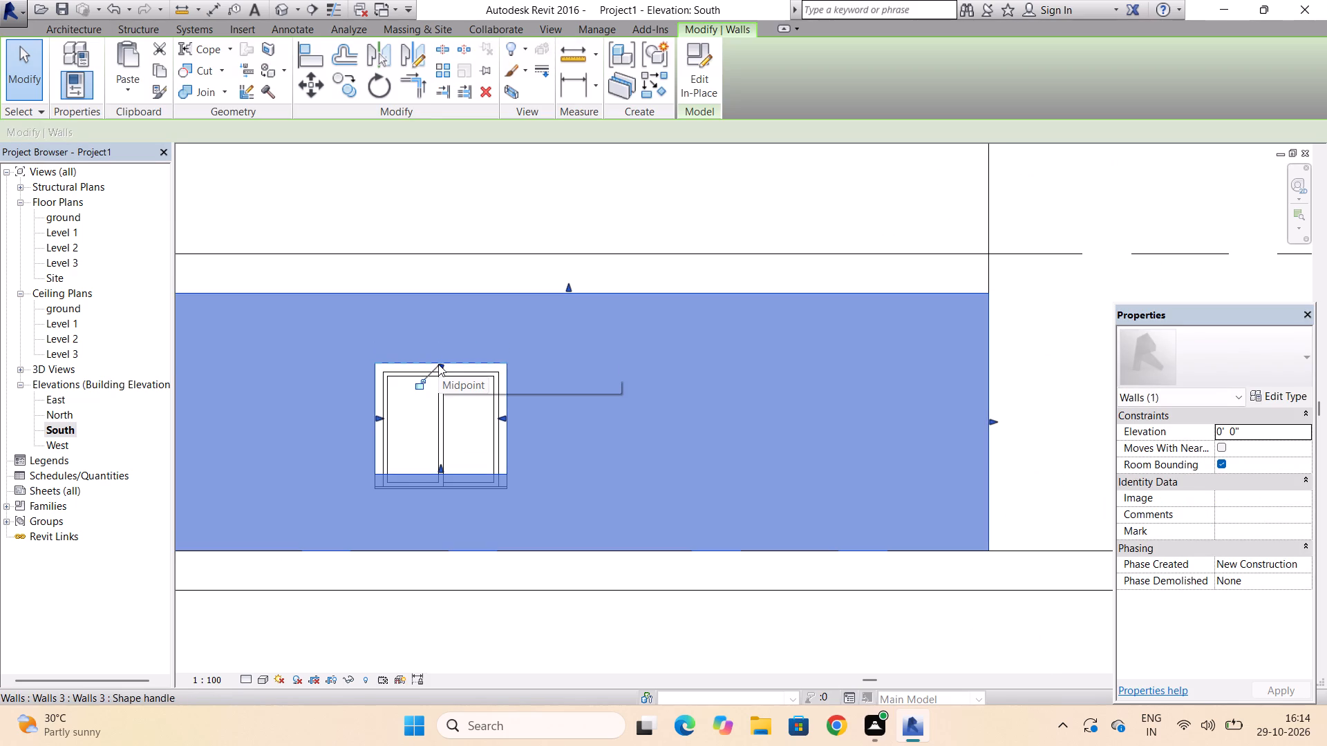
scroll(431, 497, "up", 2)
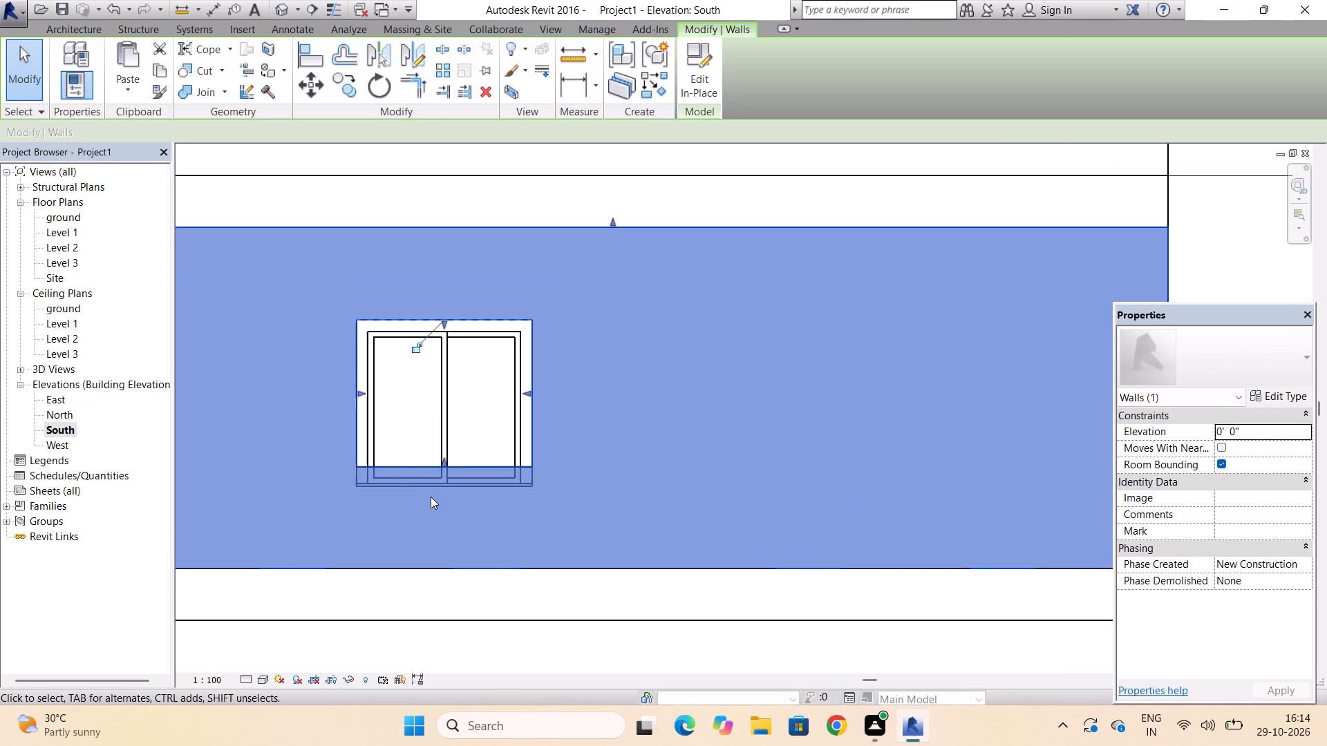
left_click_drag(443, 459, 443, 486)
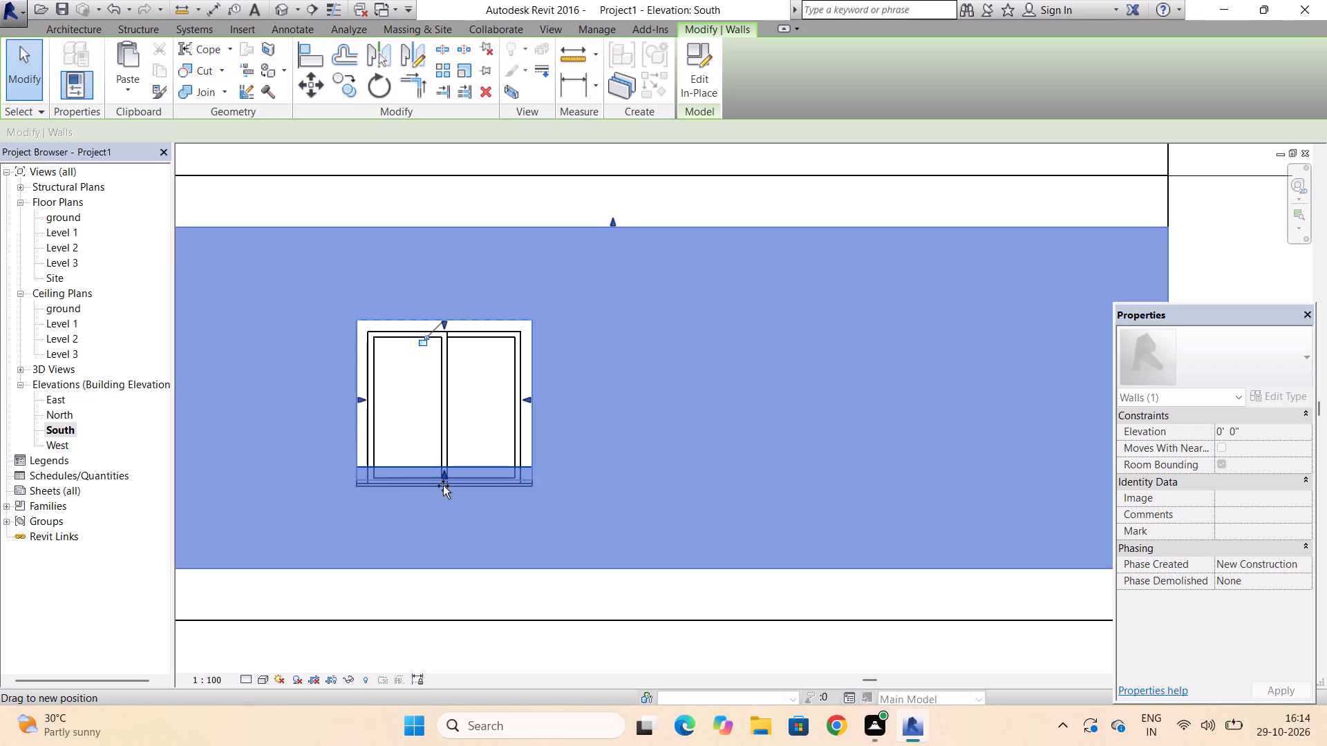
left_click_drag(443, 486, 443, 487)
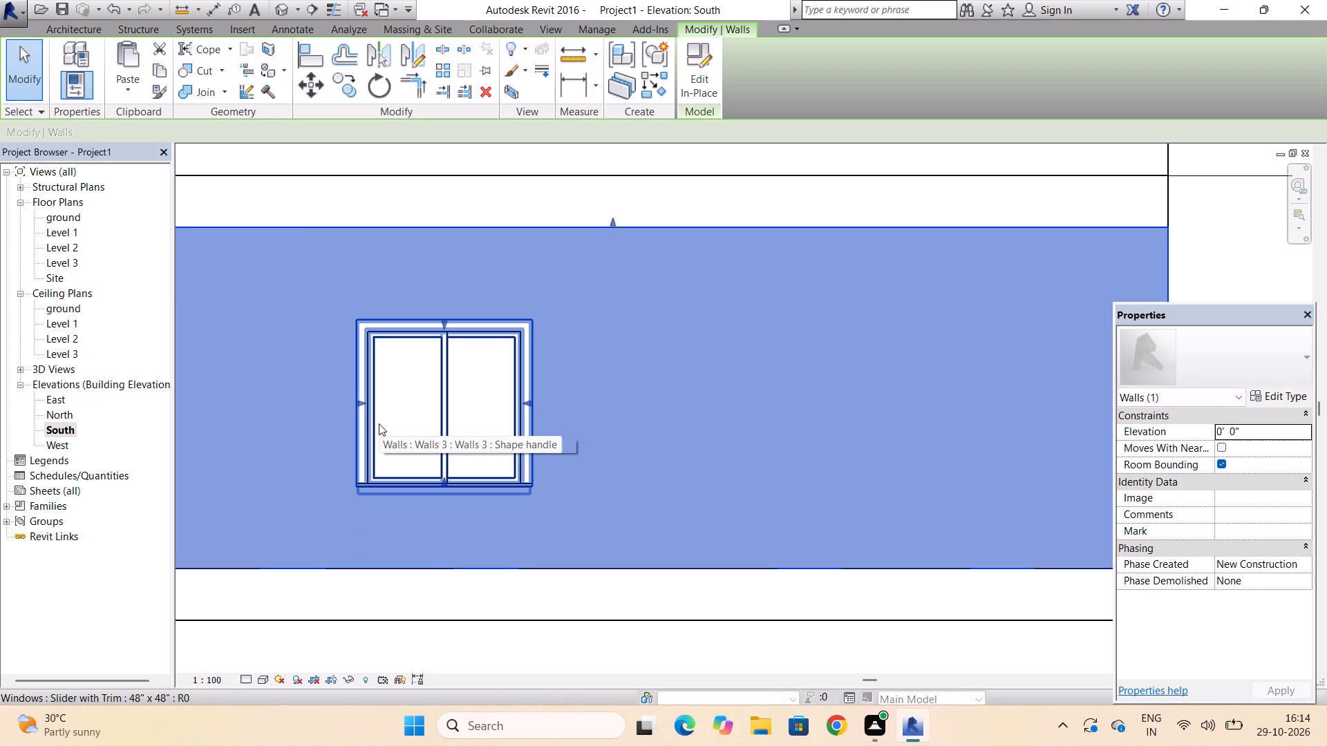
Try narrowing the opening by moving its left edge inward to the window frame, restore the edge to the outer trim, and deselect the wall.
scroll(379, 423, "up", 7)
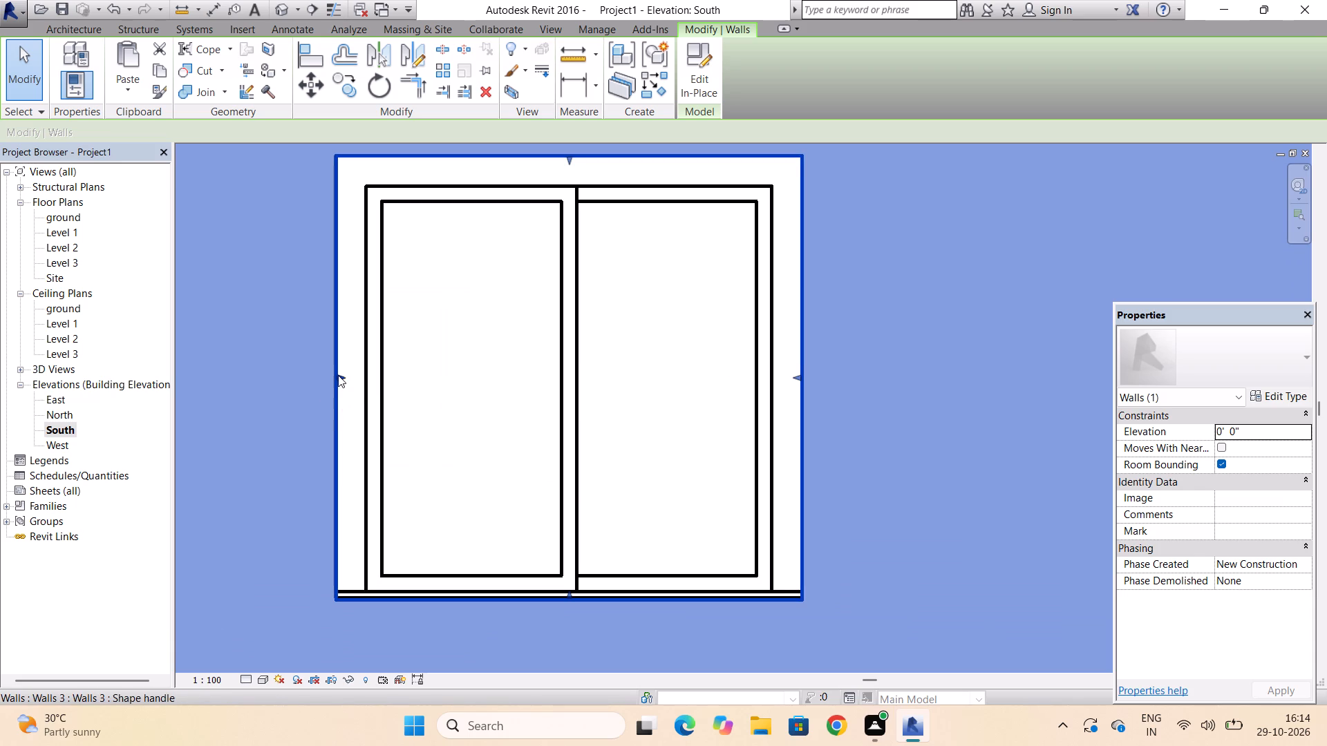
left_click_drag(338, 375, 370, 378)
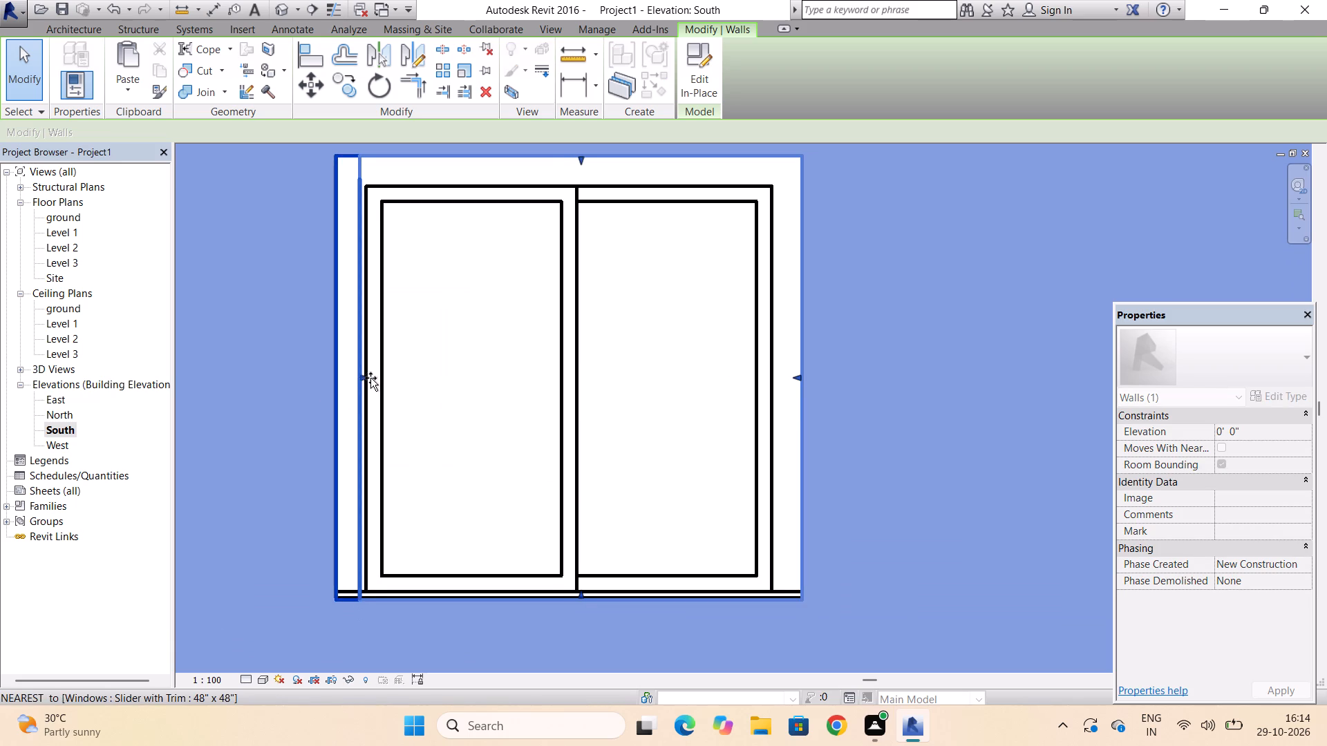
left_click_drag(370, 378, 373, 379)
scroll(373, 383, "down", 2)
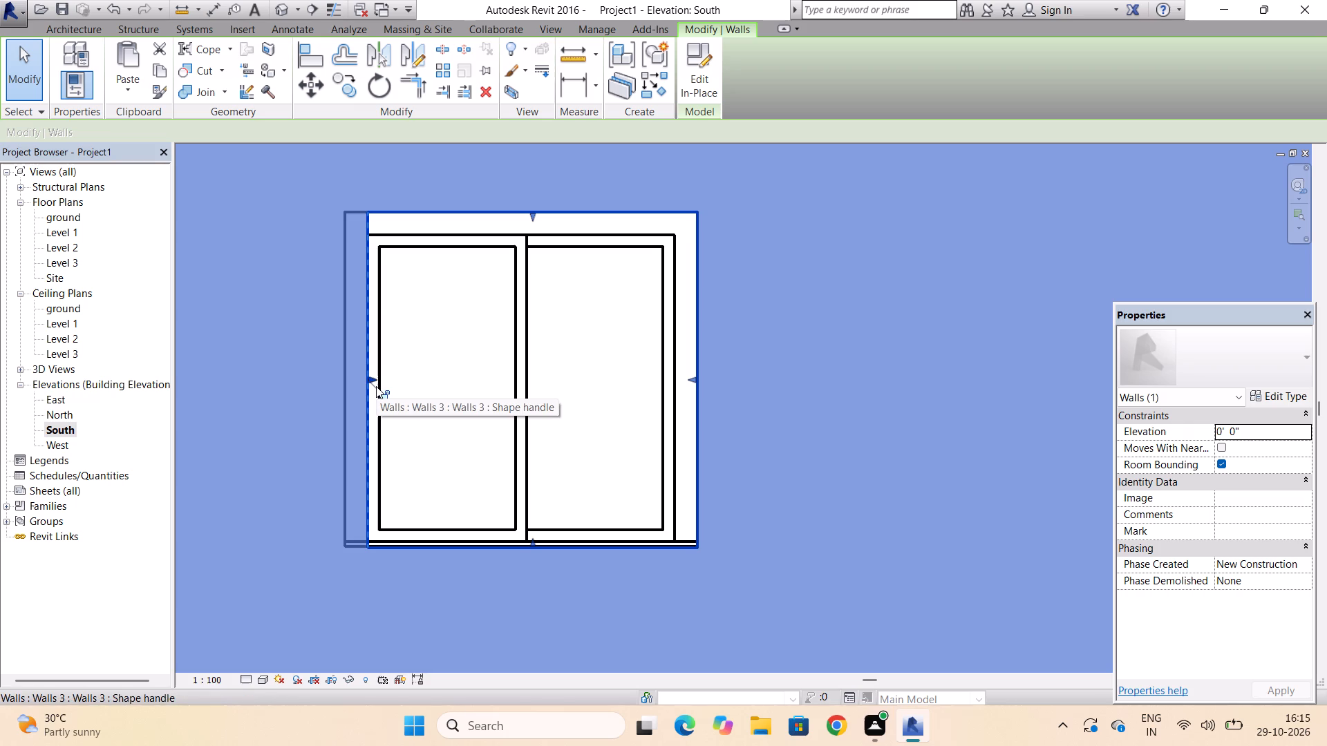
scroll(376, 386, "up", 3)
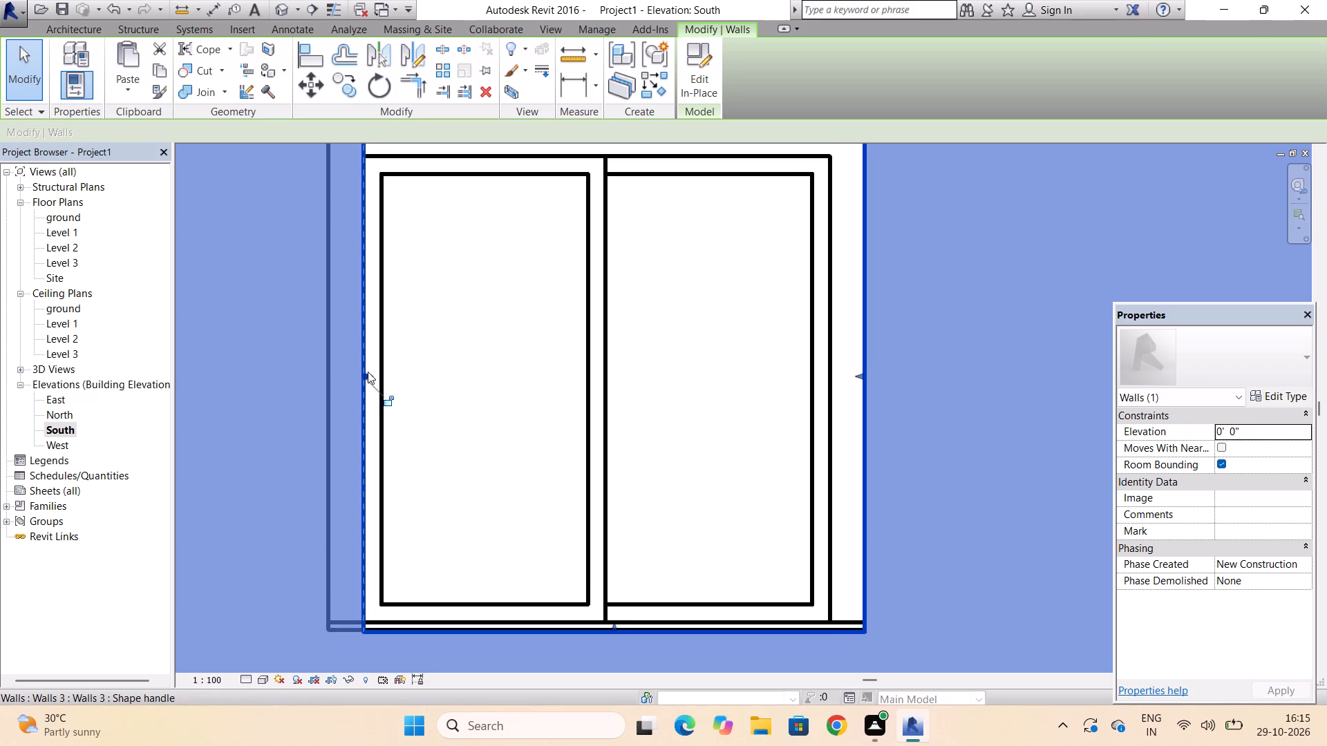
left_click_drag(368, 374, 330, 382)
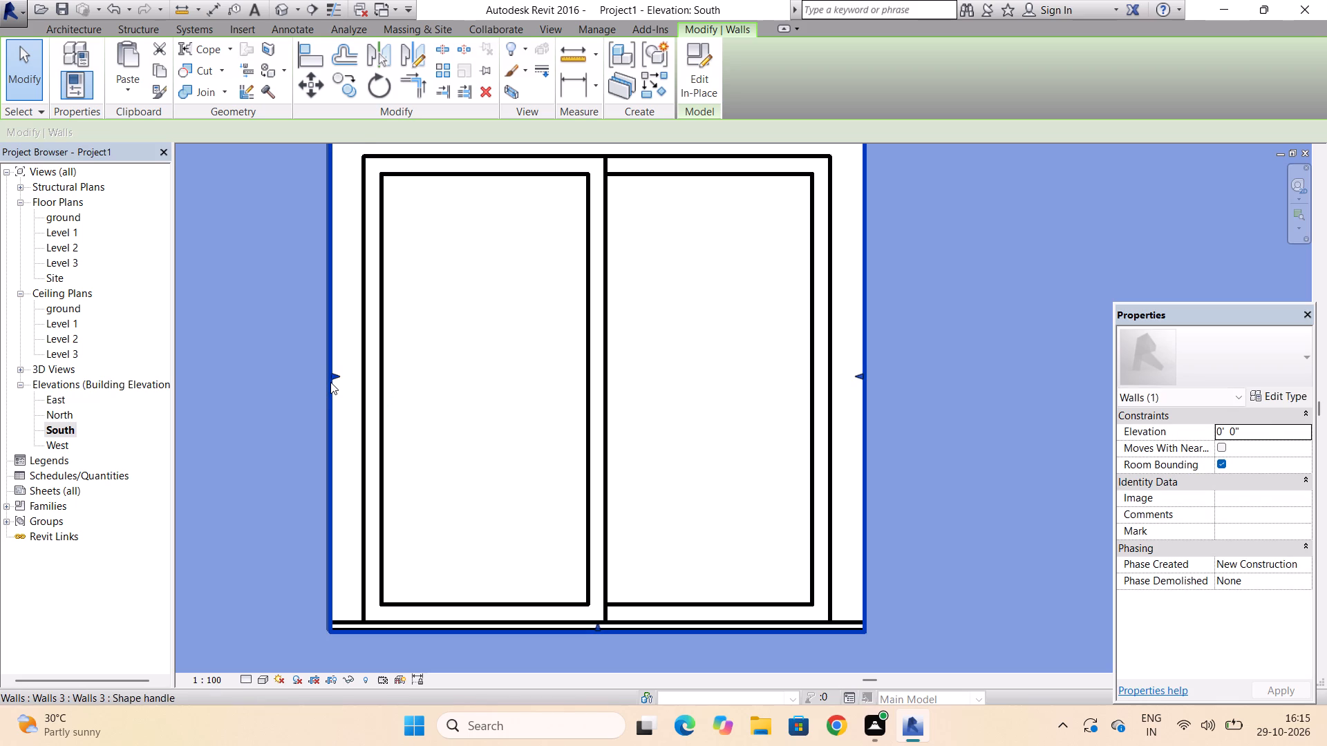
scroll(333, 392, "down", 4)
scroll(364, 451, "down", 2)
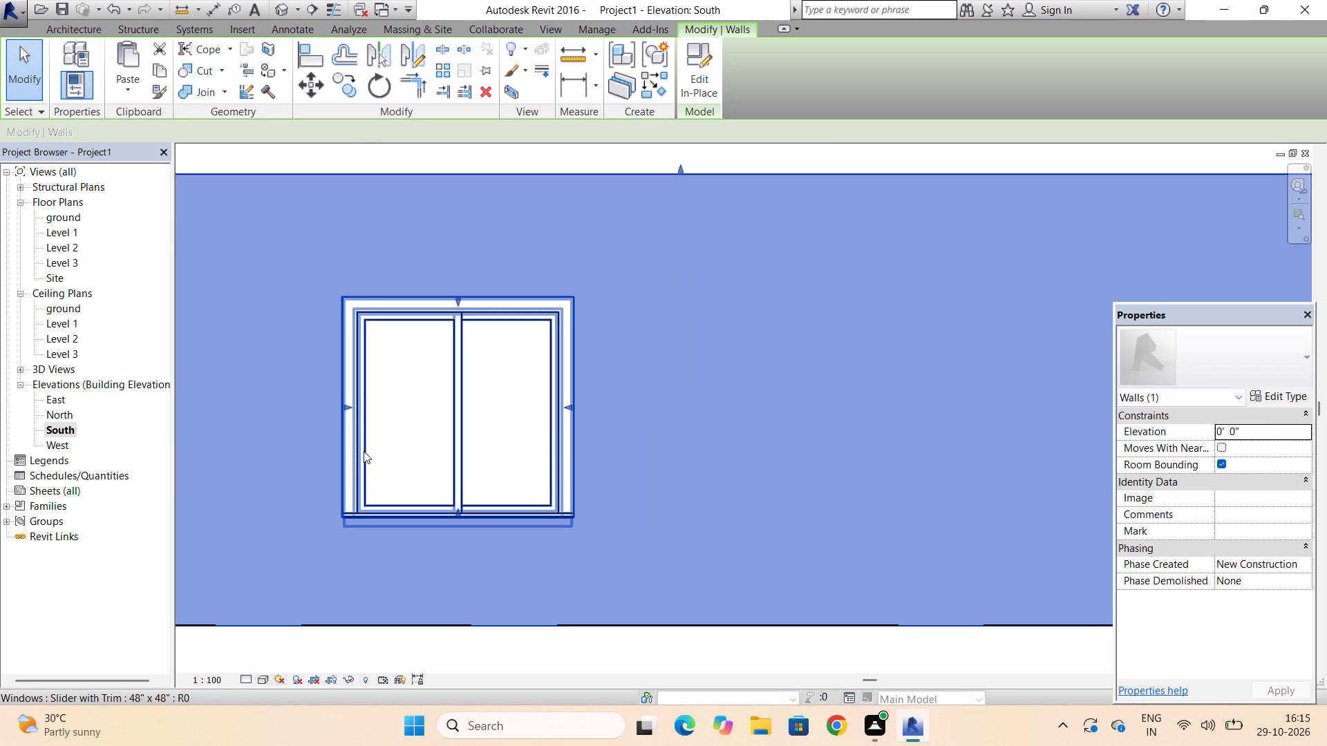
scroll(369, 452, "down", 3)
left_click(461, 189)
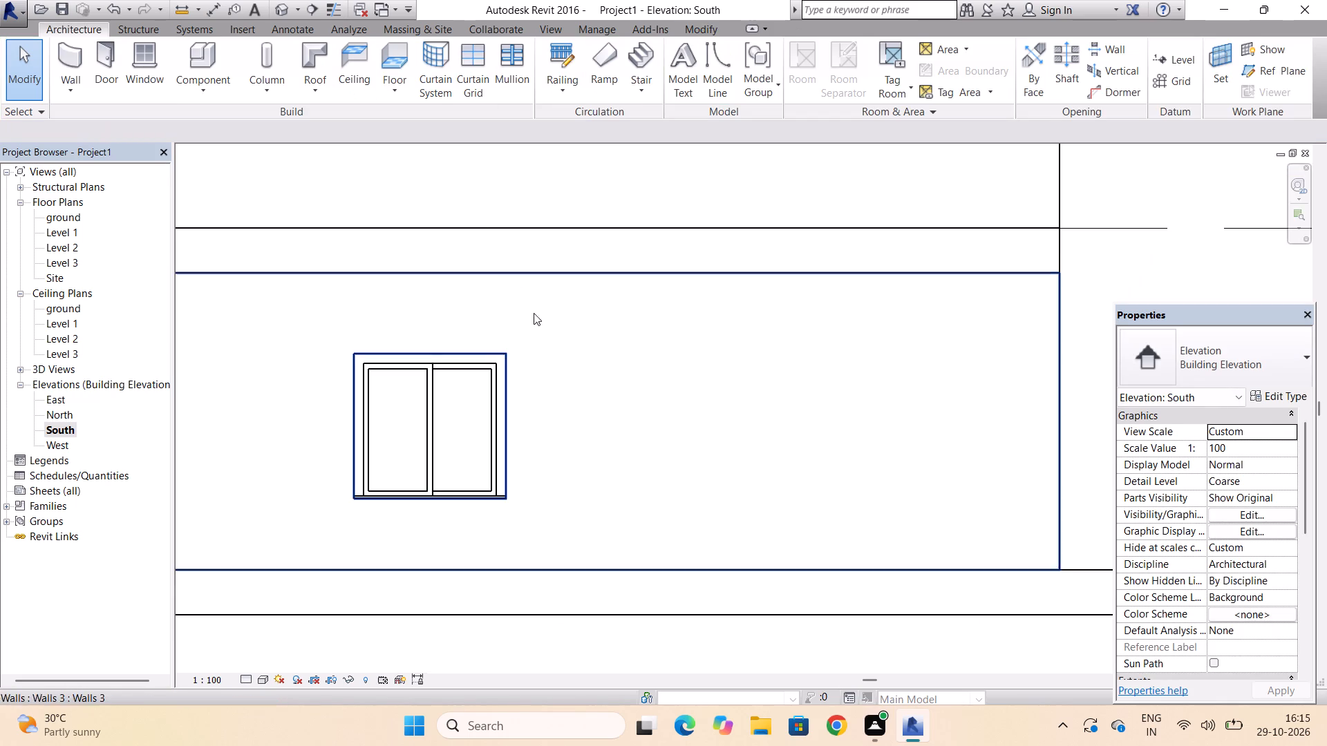
Select the Level 1 in-place front wall that surrounds the slider window.
scroll(554, 369, "down", 4)
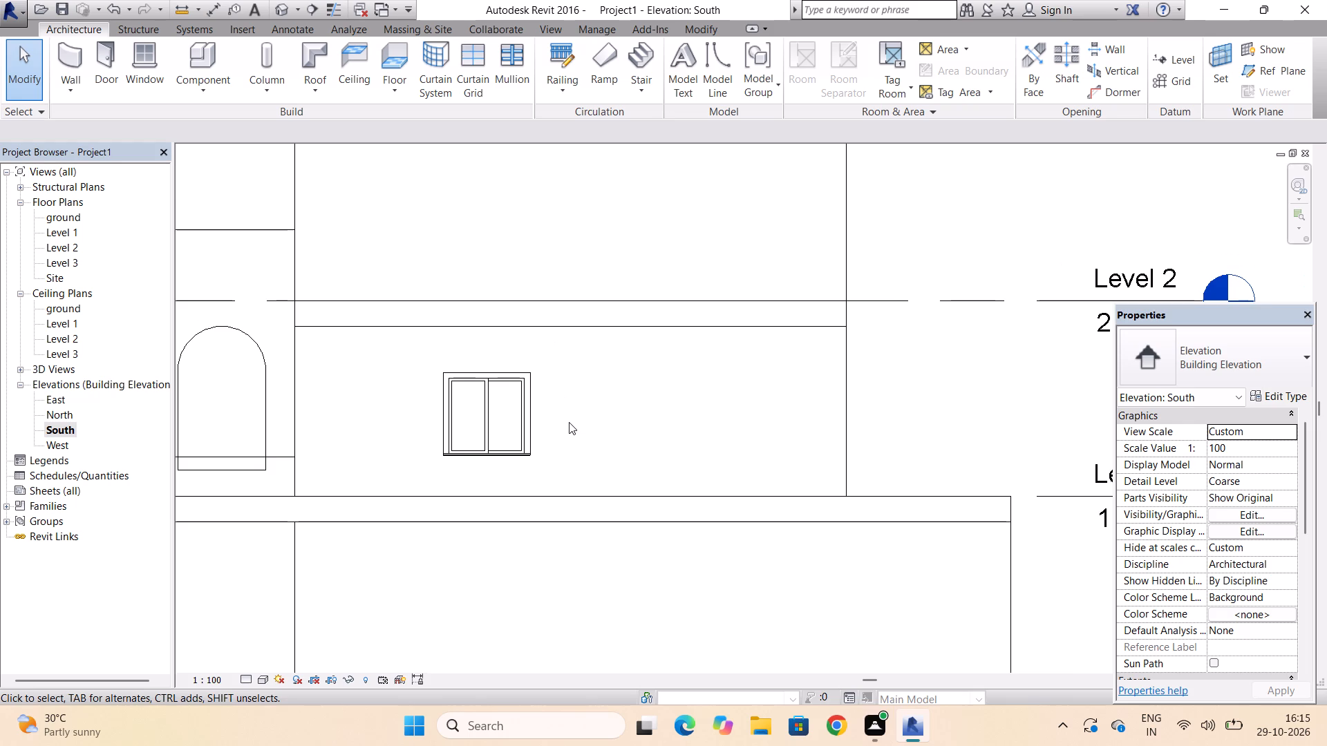
scroll(569, 422, "down", 3)
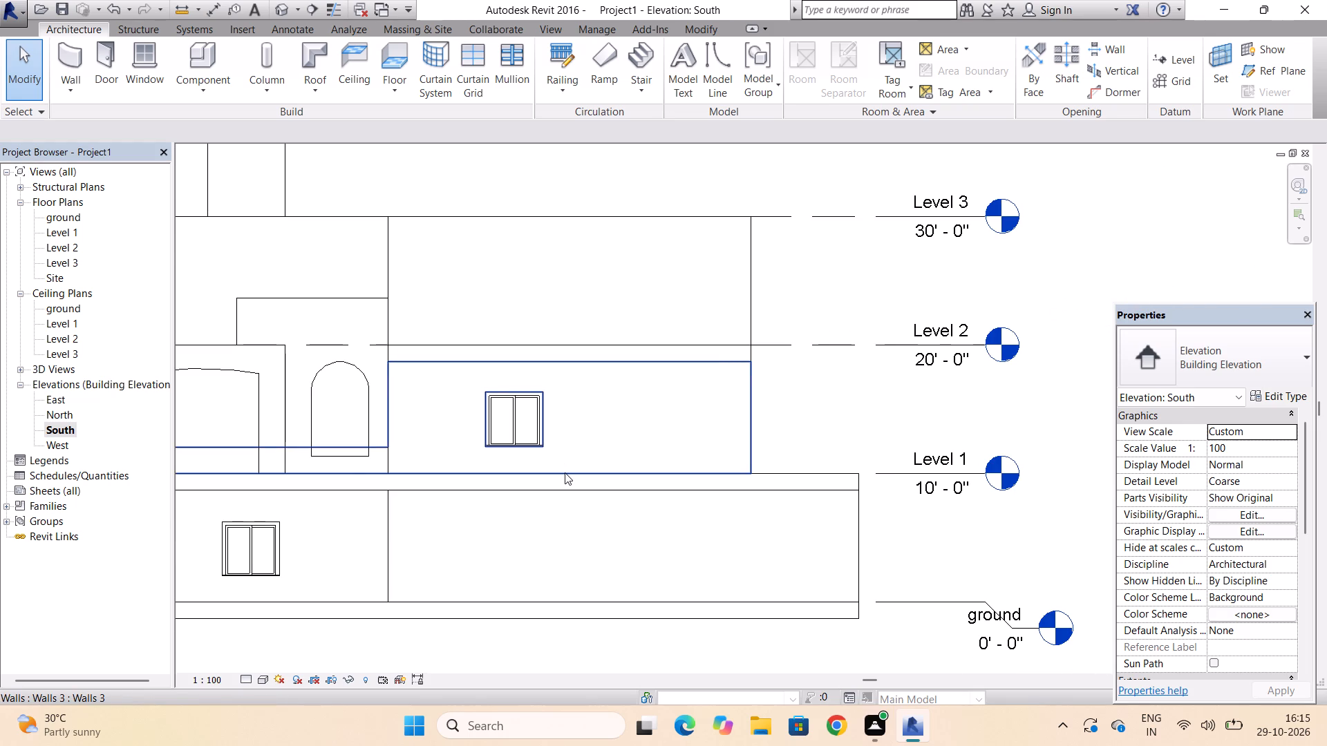
left_click(565, 472)
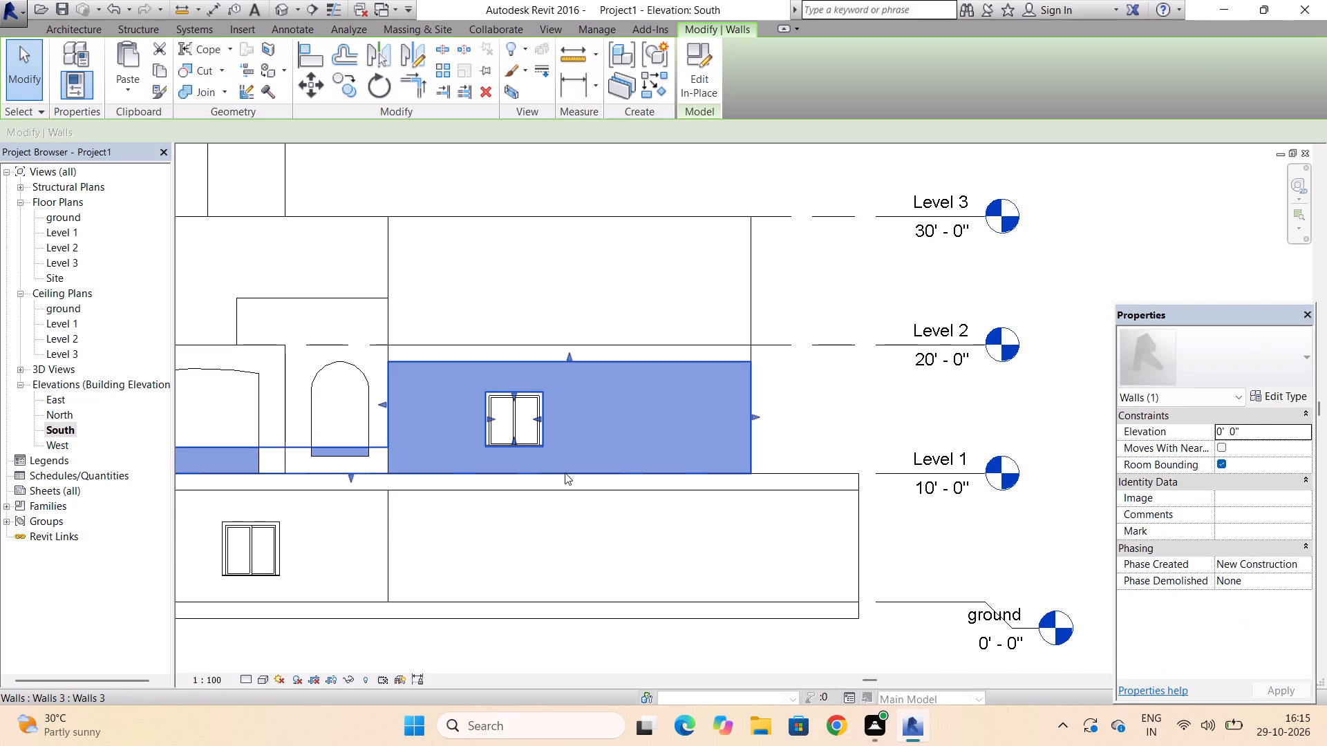
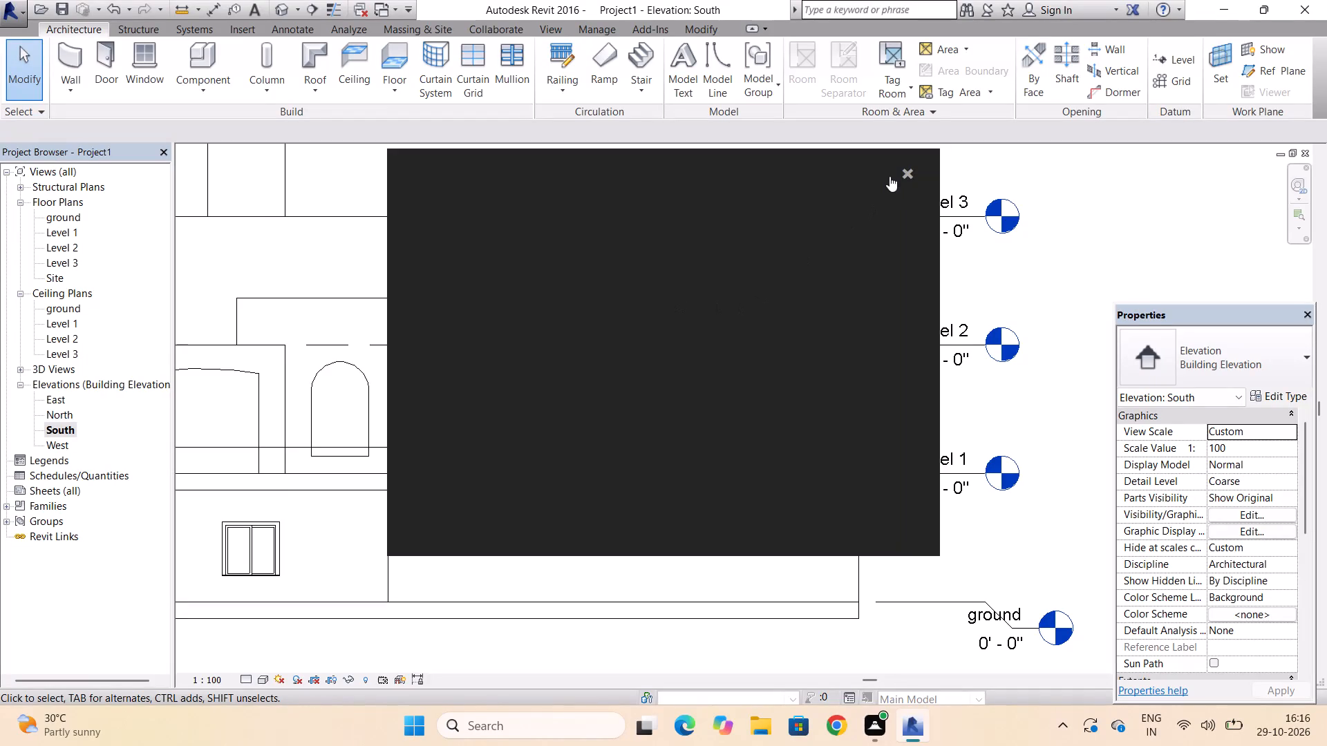
Start a new in-place model in the Walls category, named Walls 4.
left_click(903, 167)
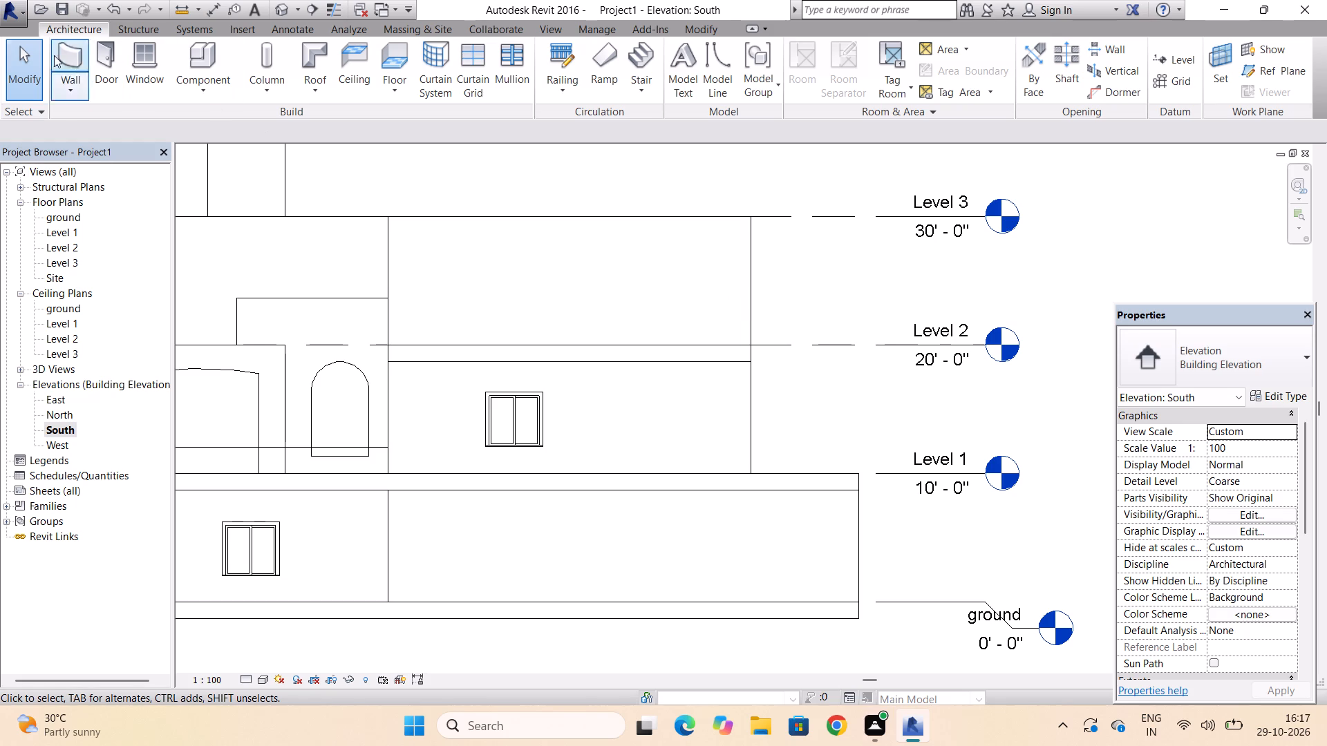
left_click(211, 78)
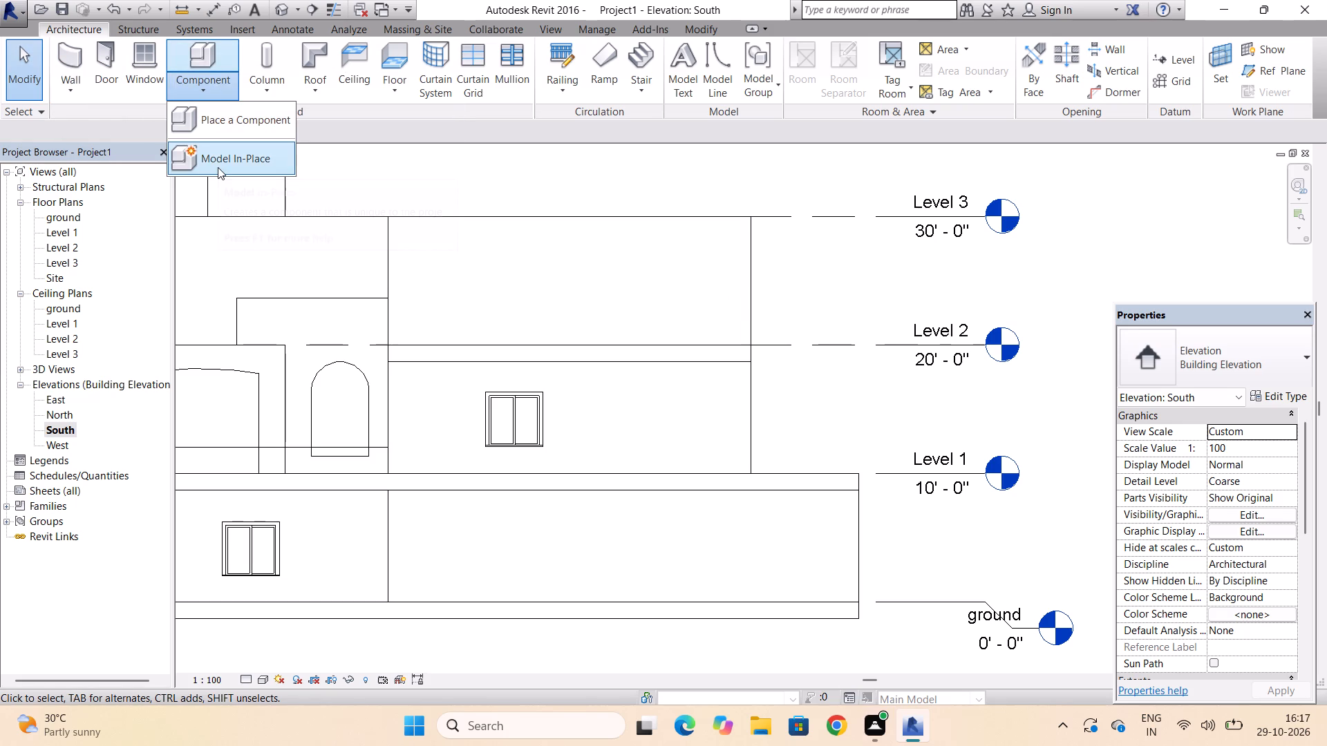
left_click(218, 167)
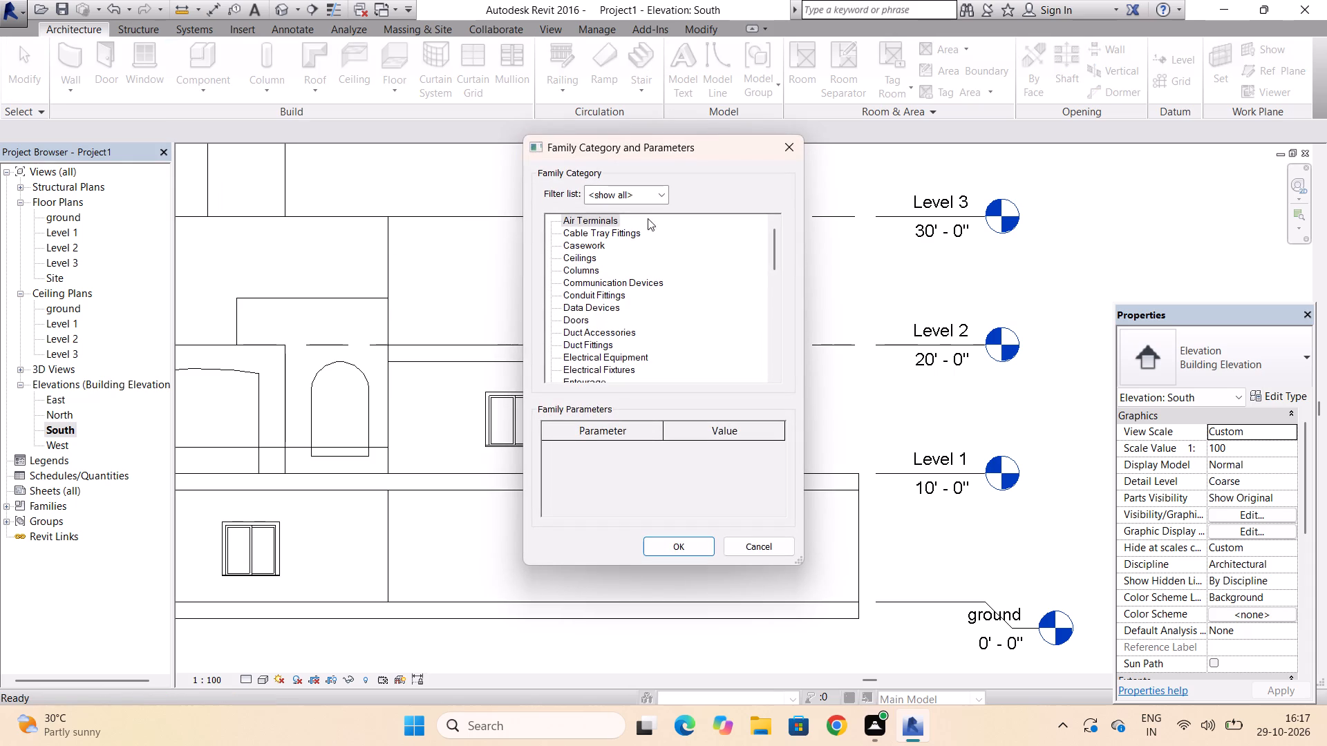
scroll(632, 269, "down", 20)
scroll(632, 269, "down", 12)
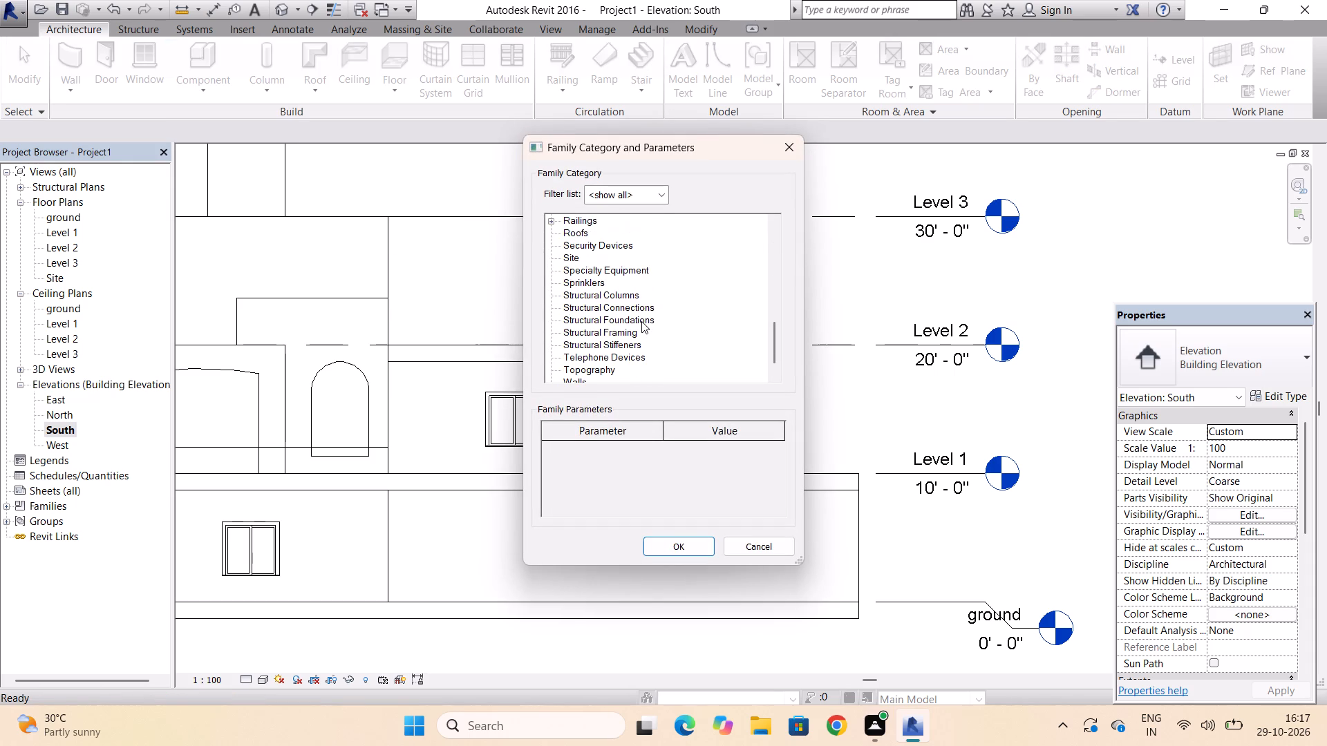
scroll(641, 321, "down", 2)
left_click(585, 353)
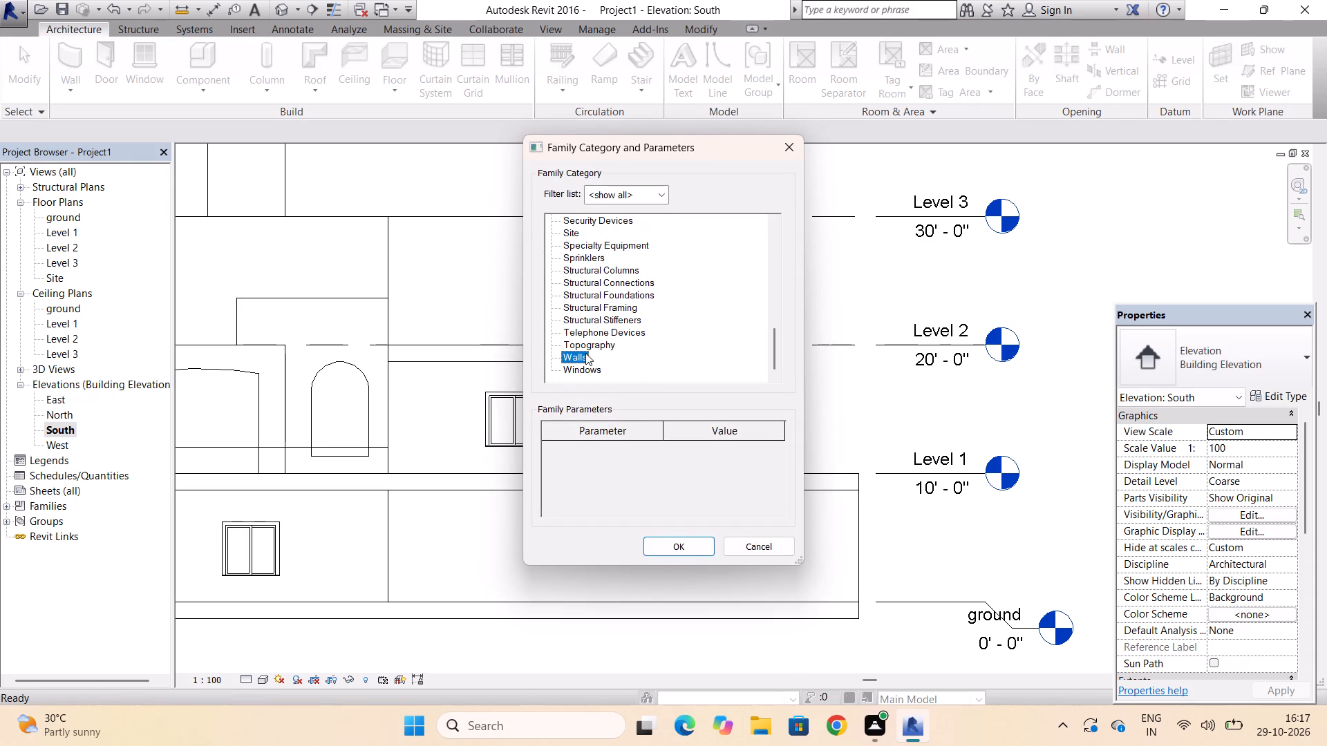
left_click(688, 549)
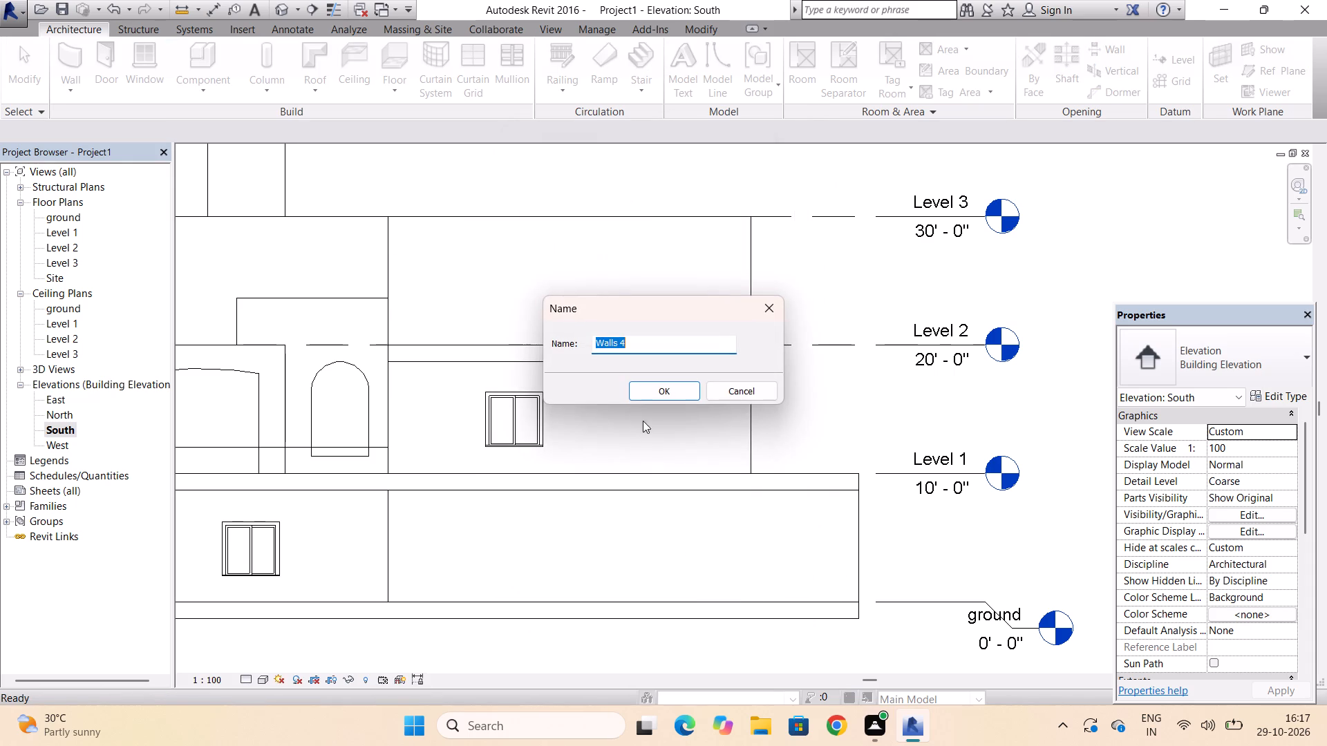
left_click(655, 386)
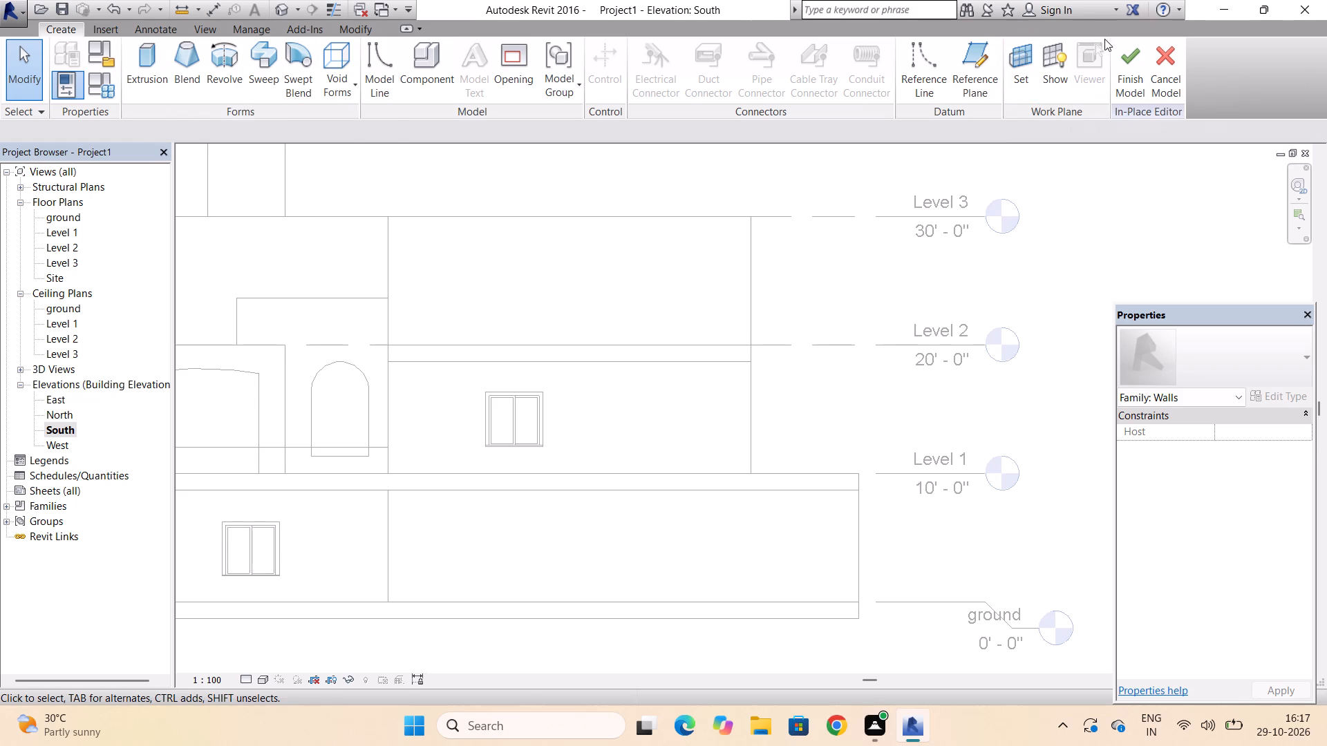
Set the work plane by picking the face of the Level 1 in-place front wall, Walls 3.
left_click(1024, 55)
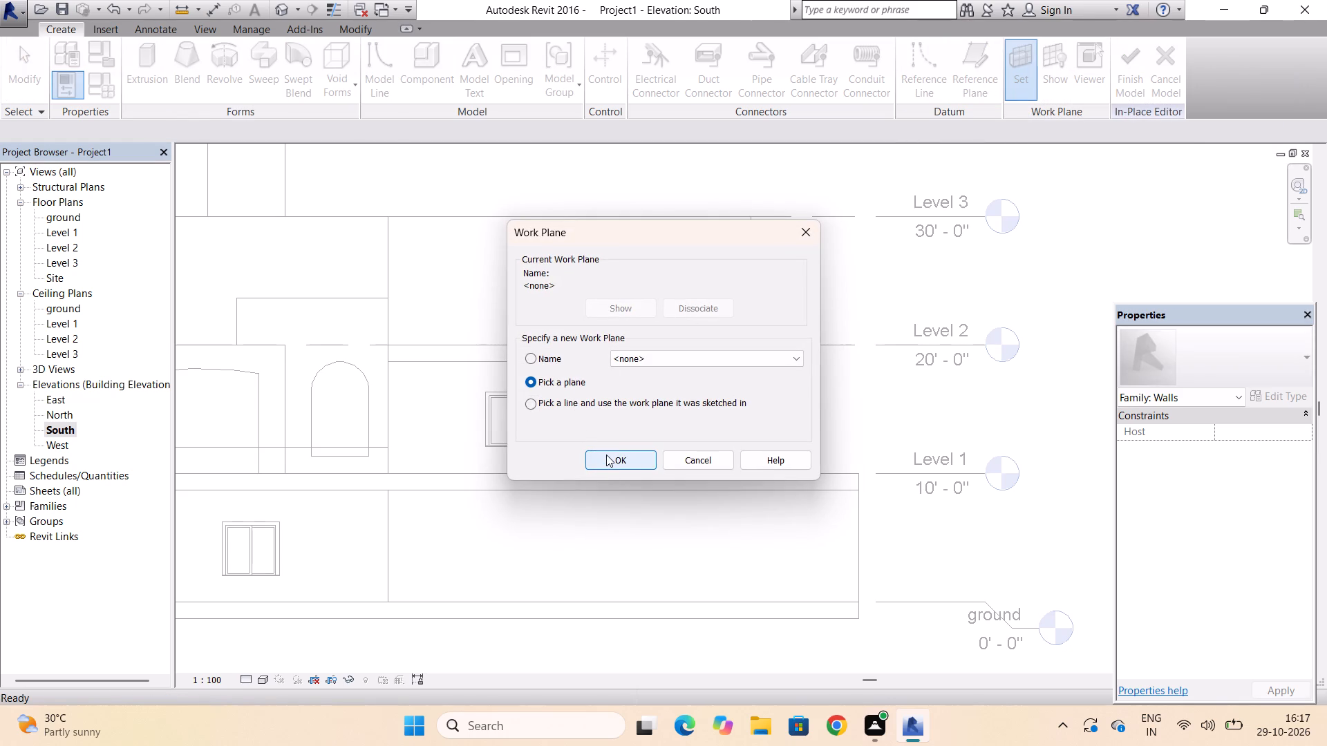
left_click(606, 455)
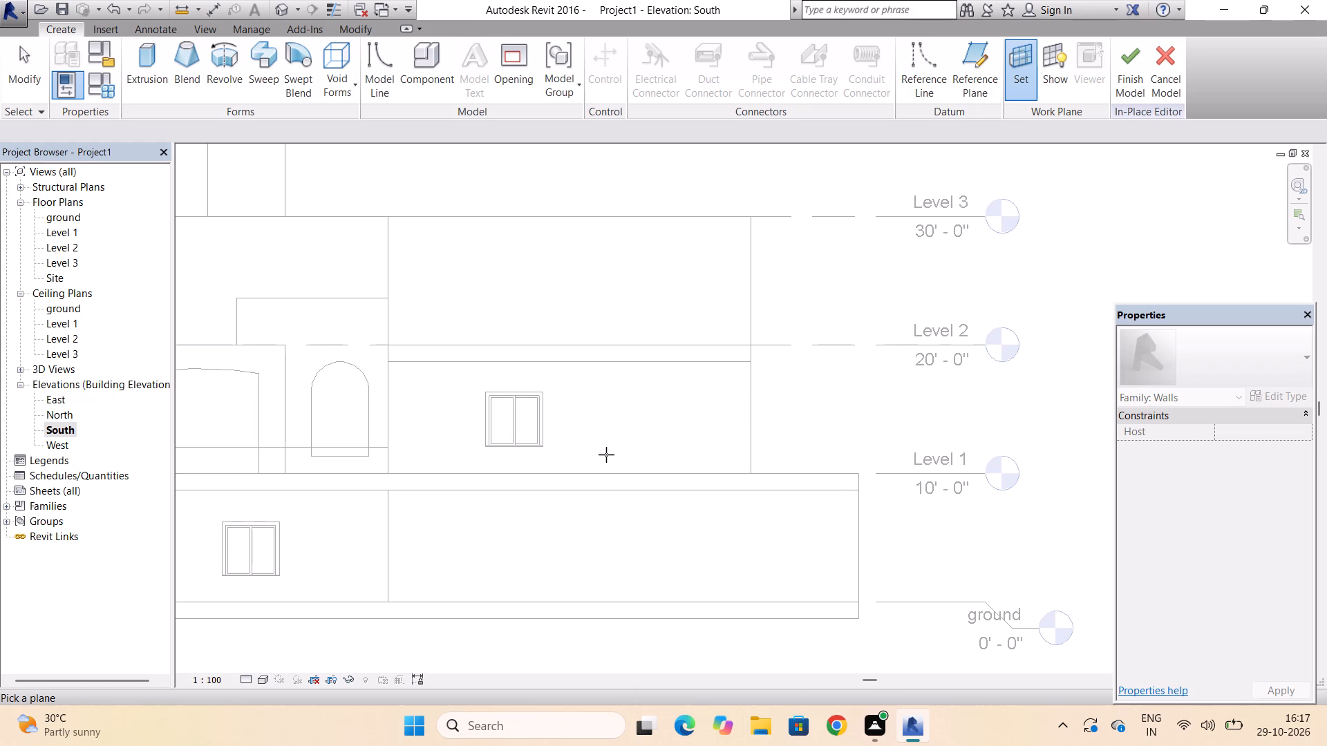
left_click(639, 364)
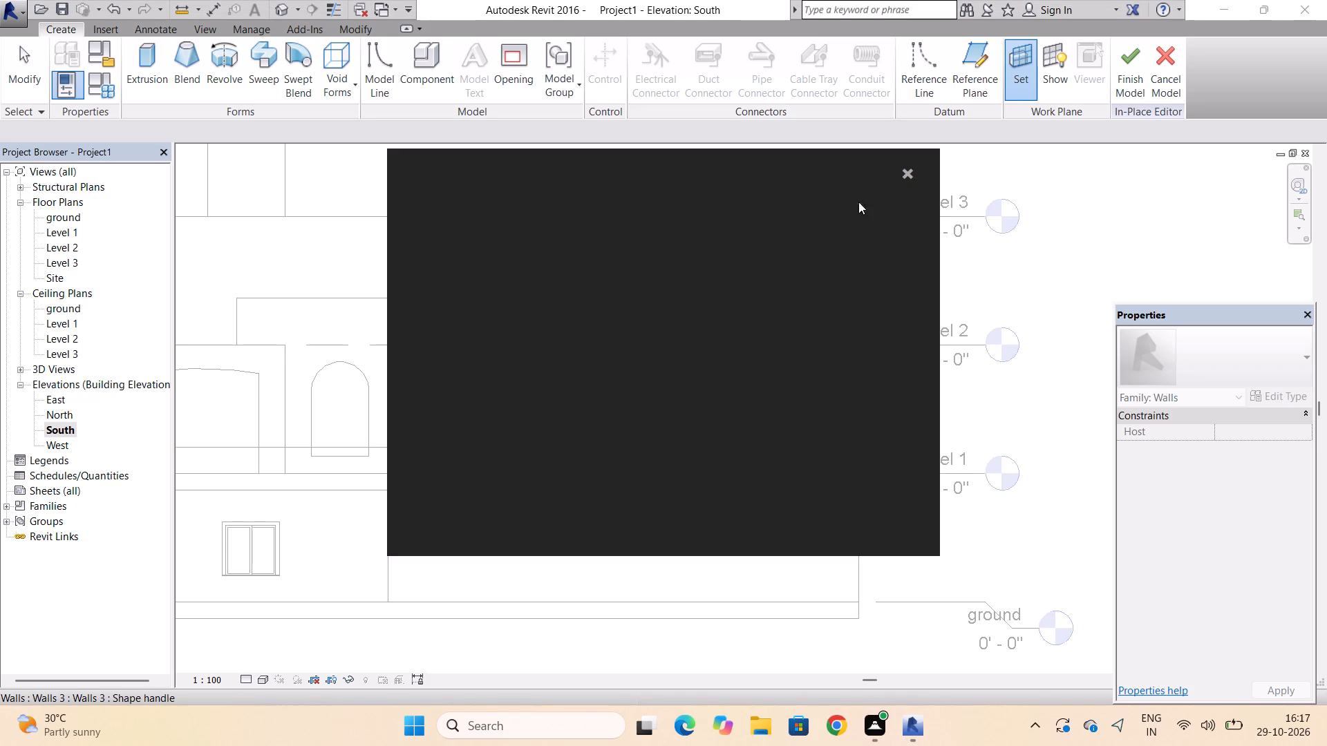
left_click(913, 167)
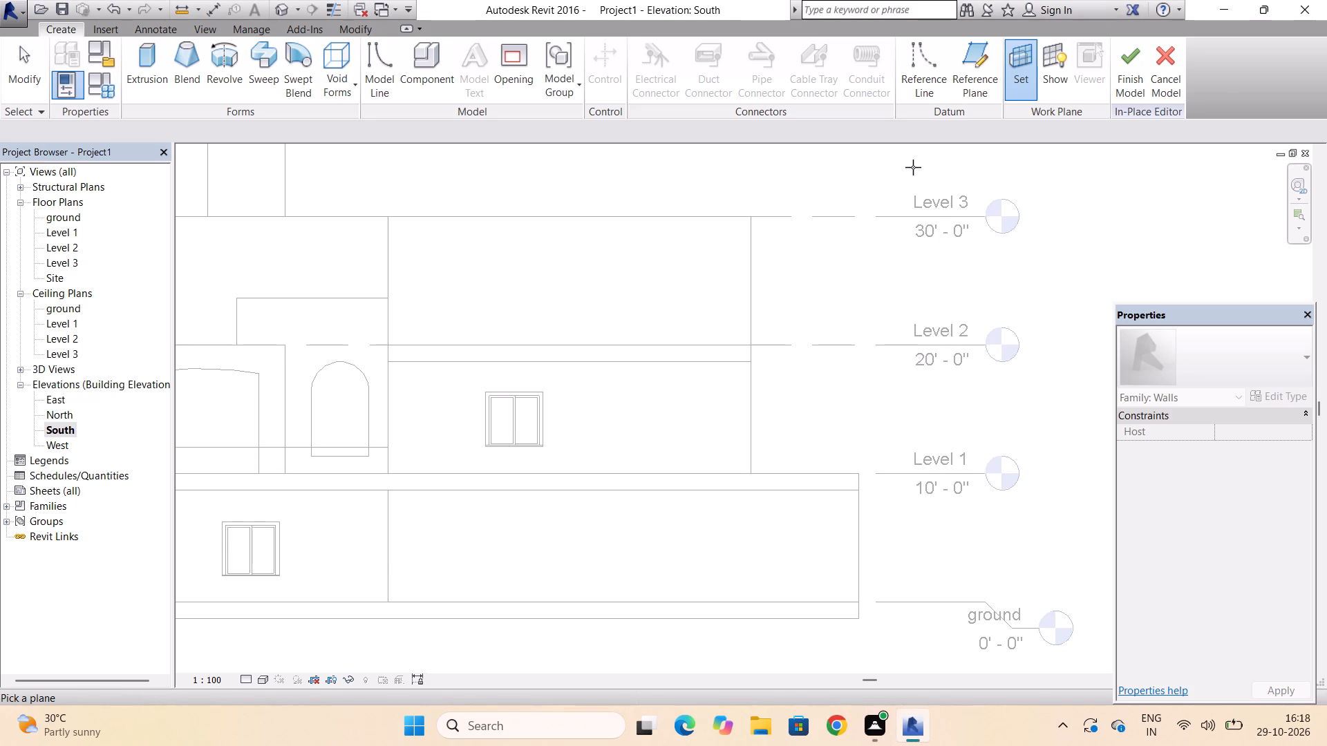
left_click(599, 365)
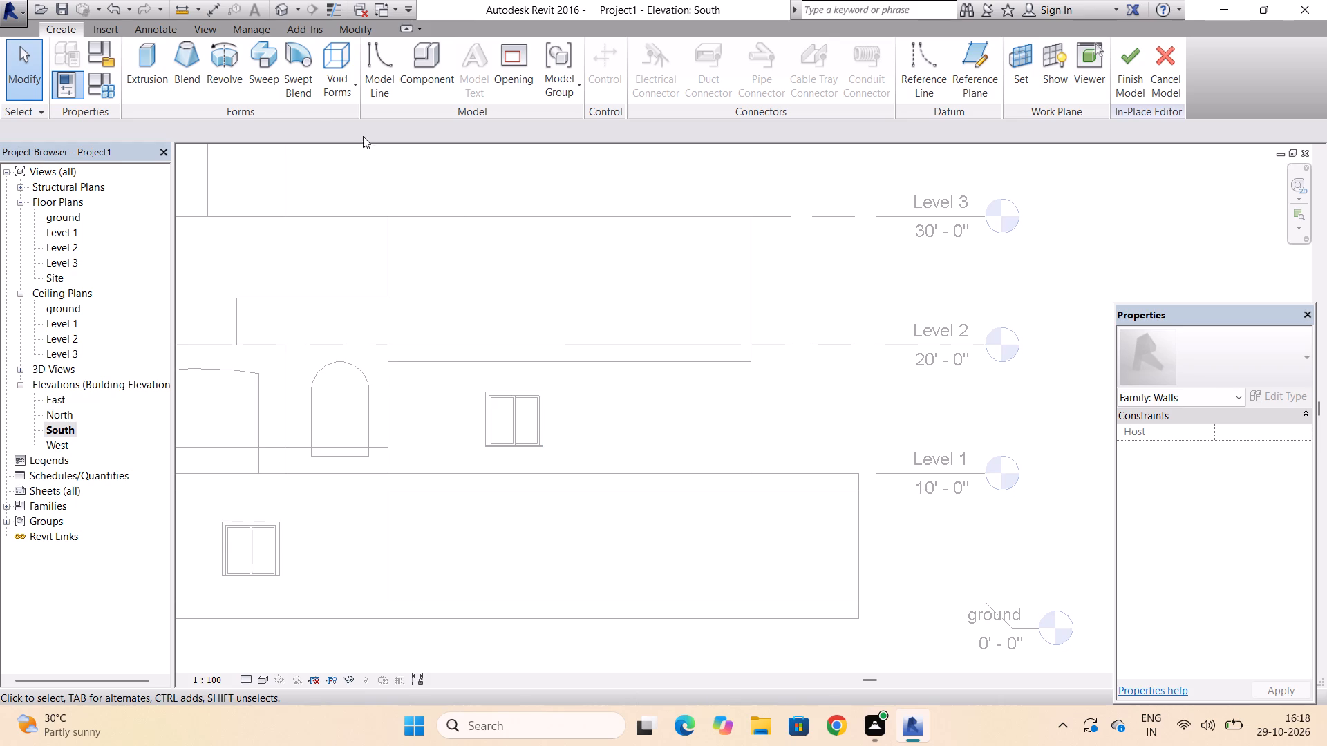
Start an extrusion and sketch a rectangle about 28' - 2 7/8" wide over the wall, from Level 1 to above Level 3.
left_click(147, 50)
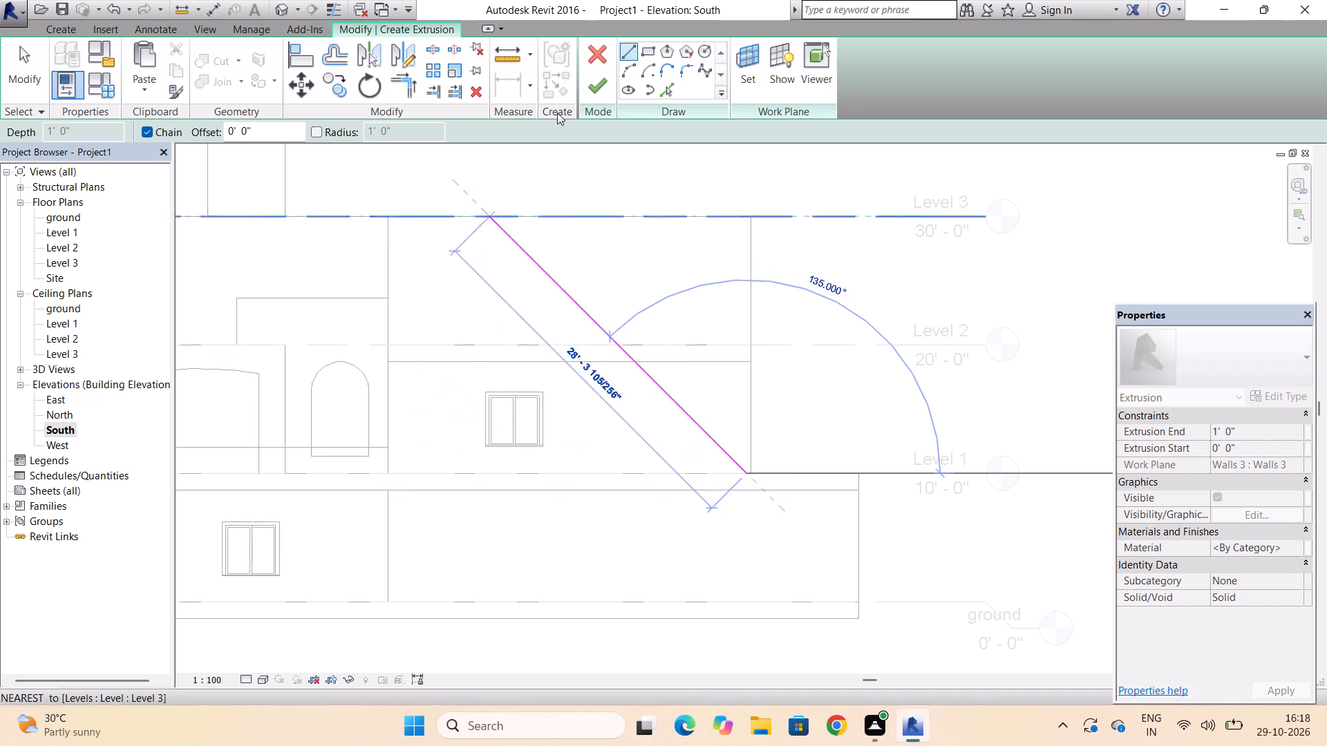
left_click(645, 52)
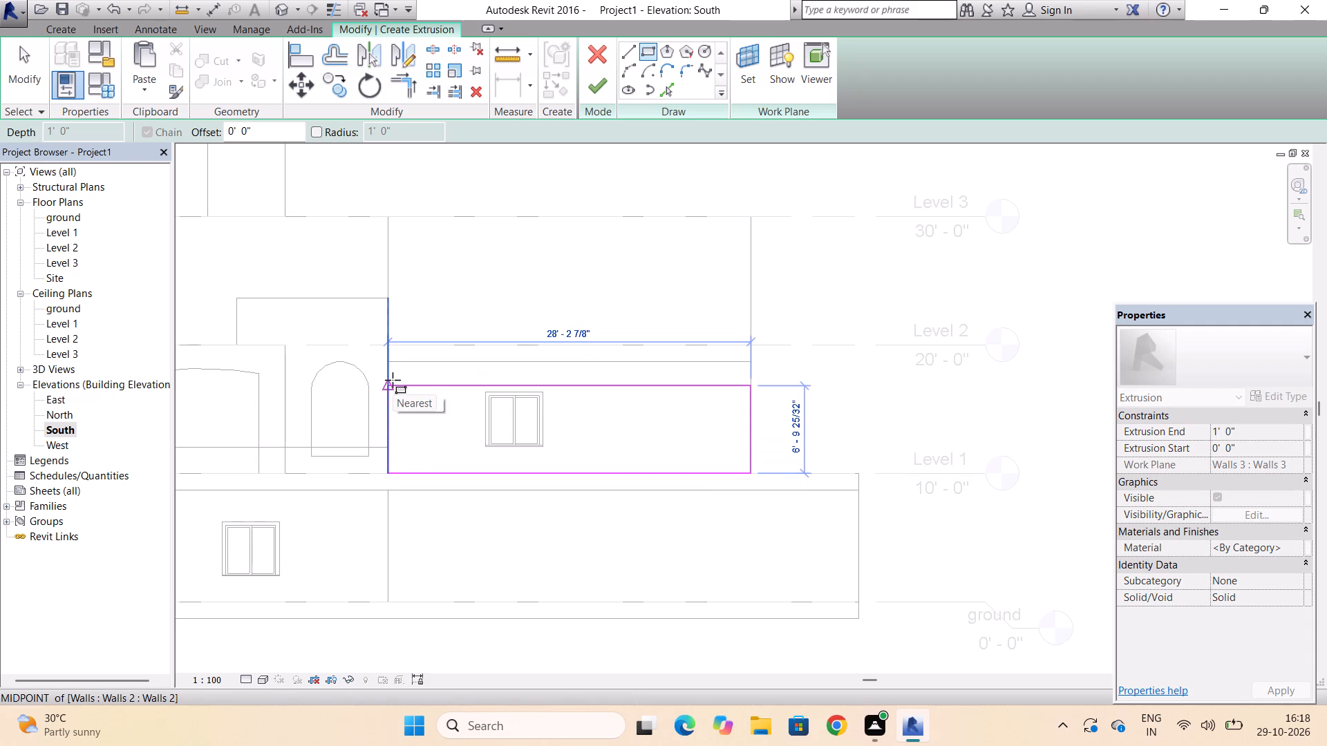
scroll(393, 390, "down", 3)
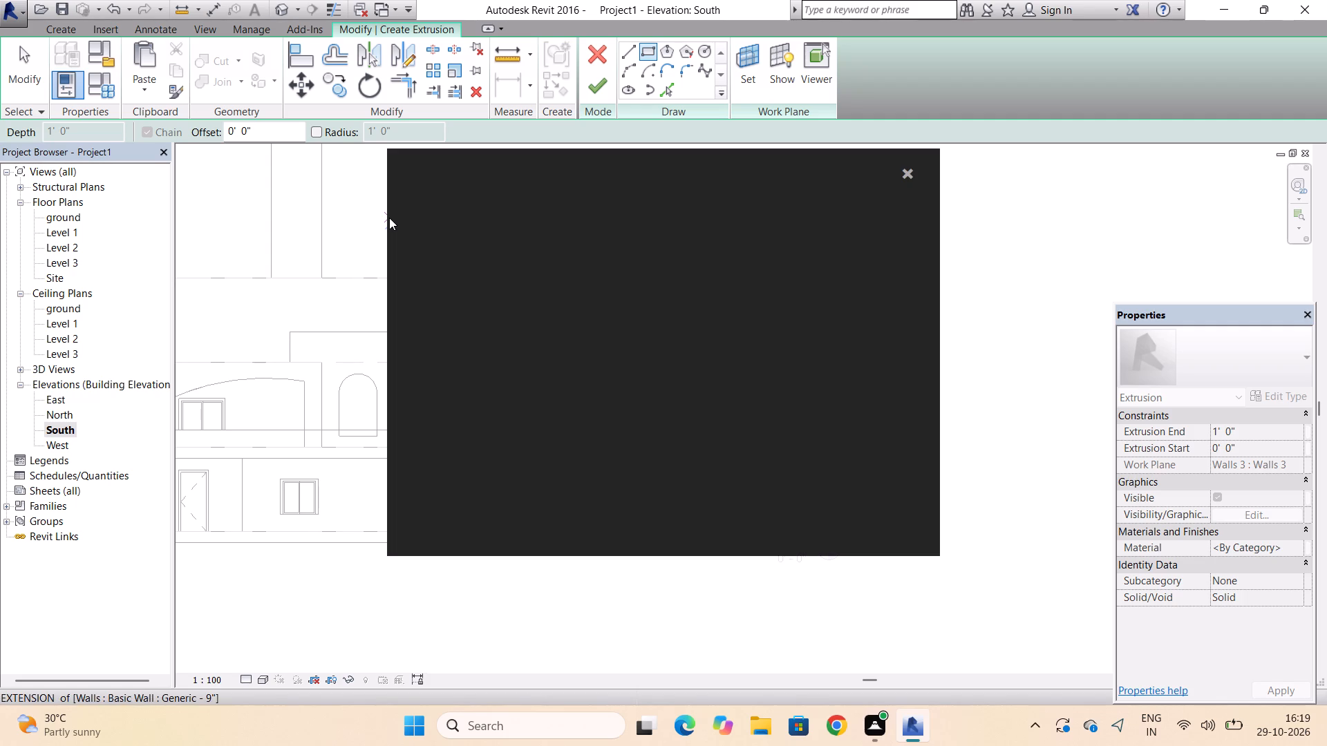
left_click(389, 218)
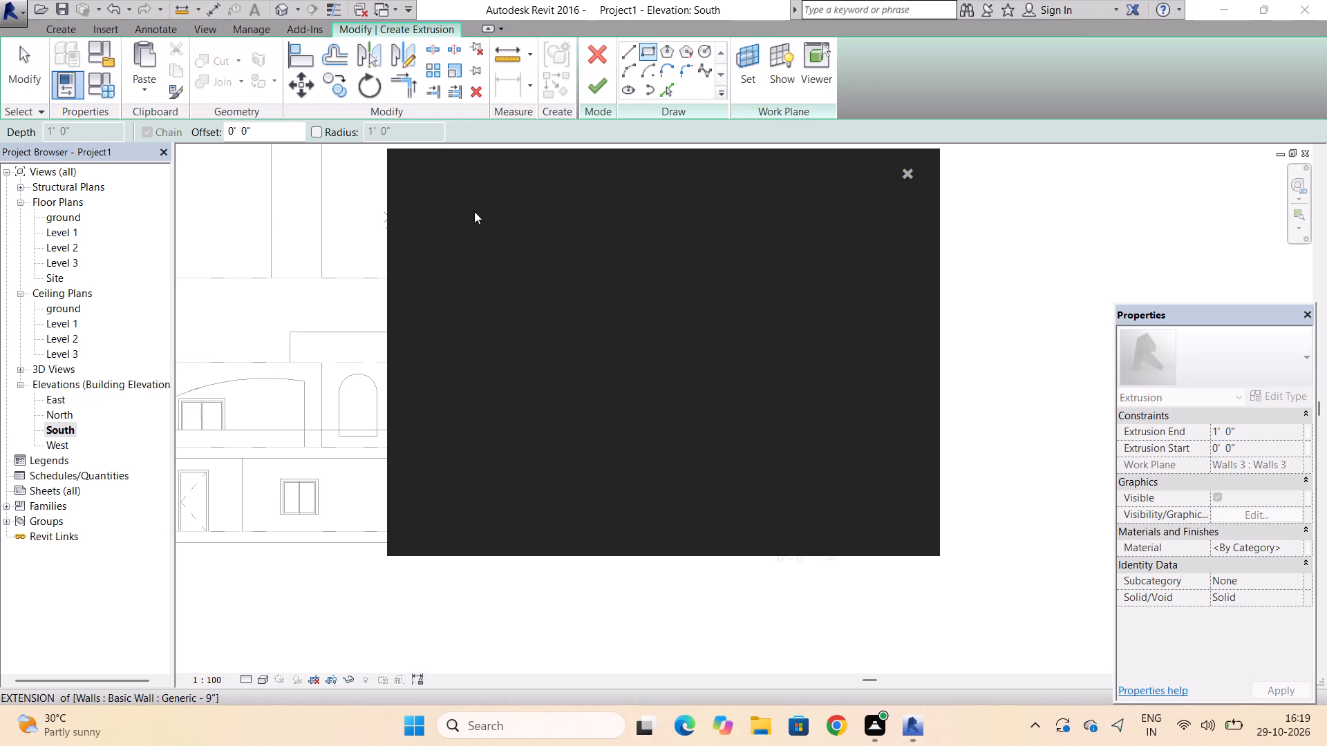
left_click(907, 165)
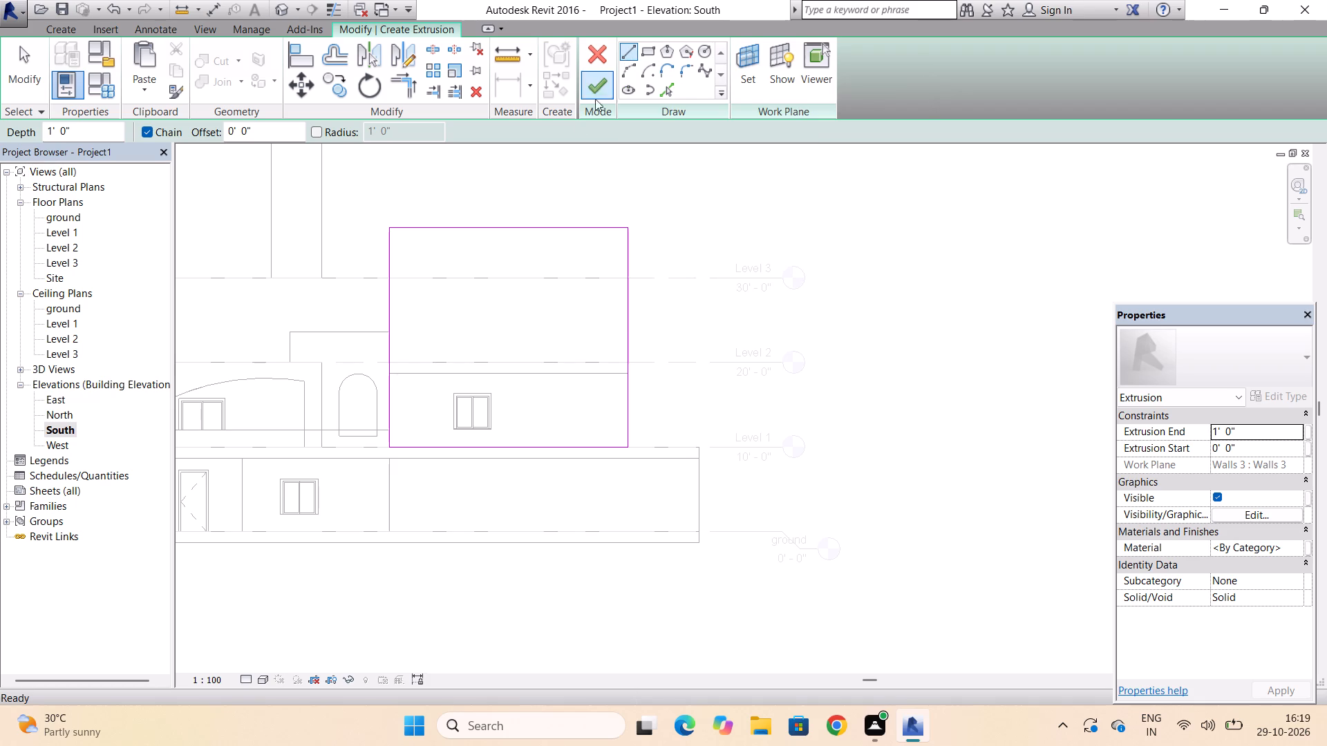
Sketch a line 23' - 0" along Level 2 from the rectangle's right edge, continuing vertically upward about 6' - 6".
scroll(579, 376, "up", 3)
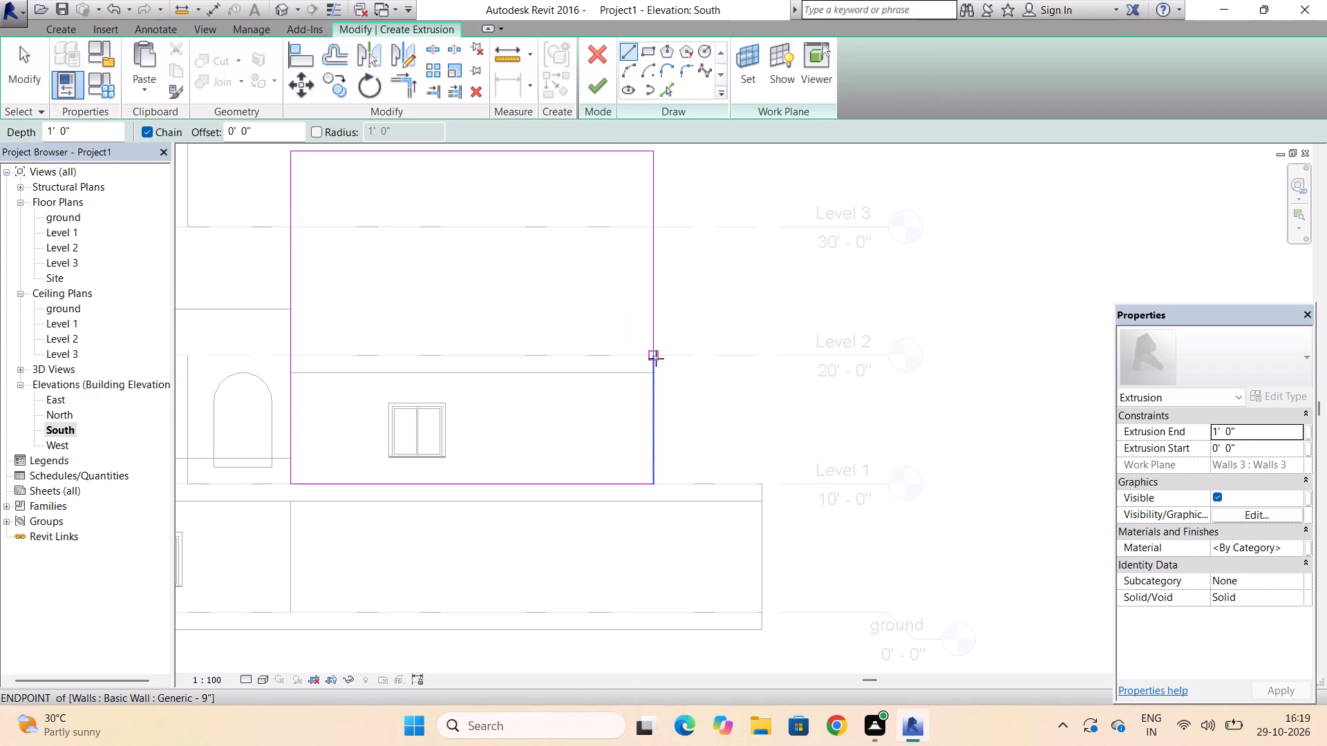
scroll(656, 358, "up", 2)
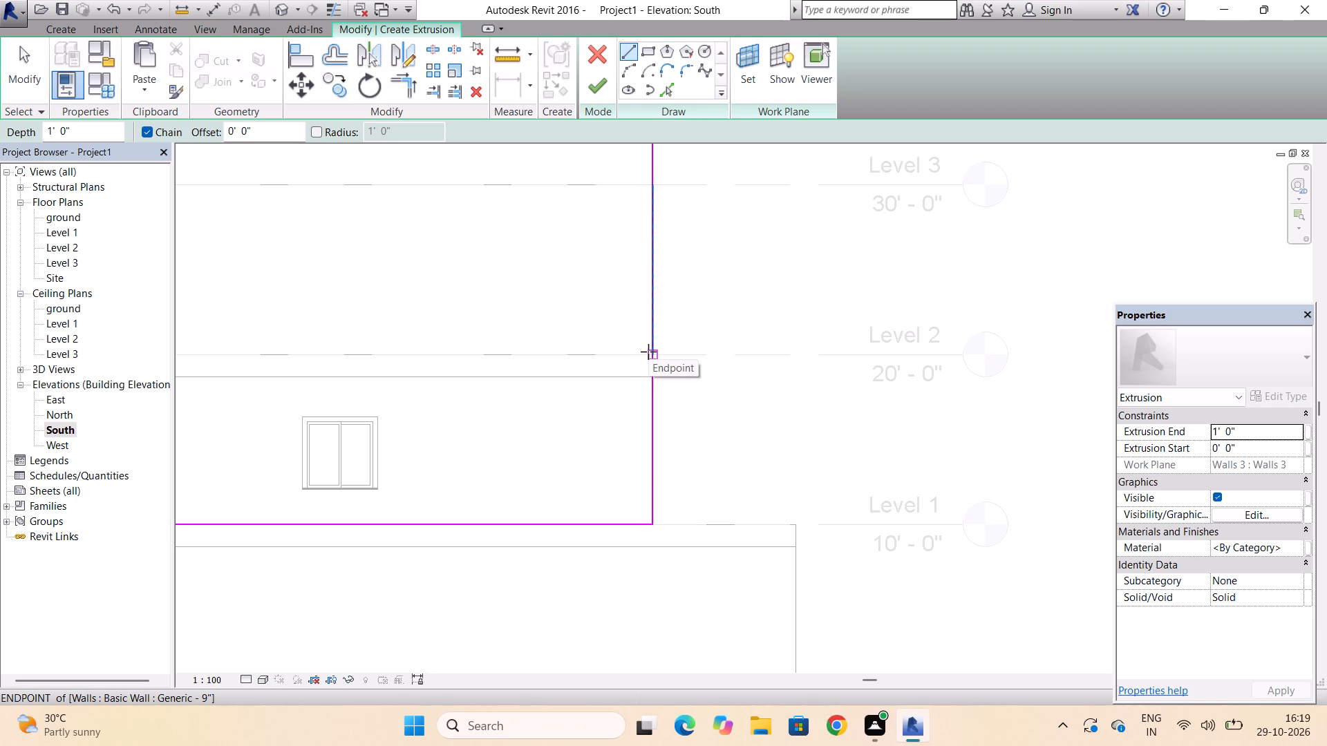
left_click(648, 352)
scroll(648, 352, "down", 2)
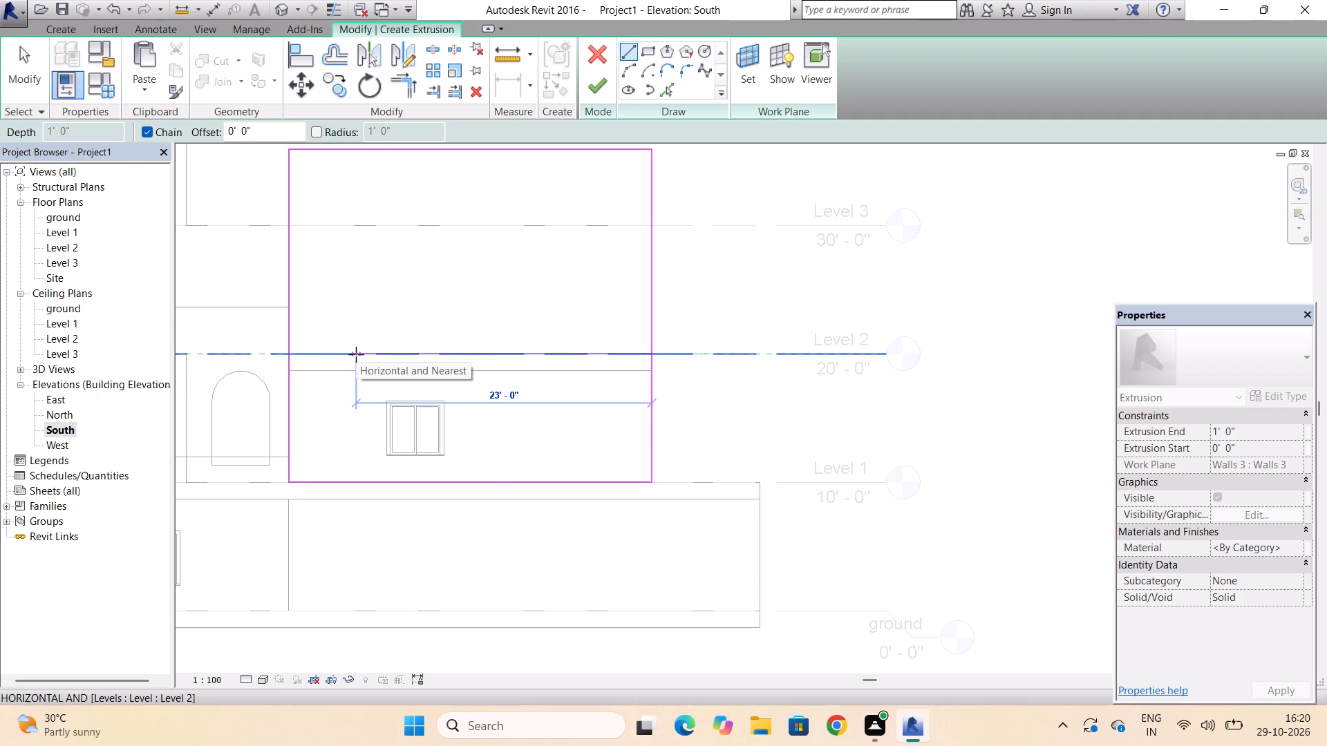
left_click(356, 354)
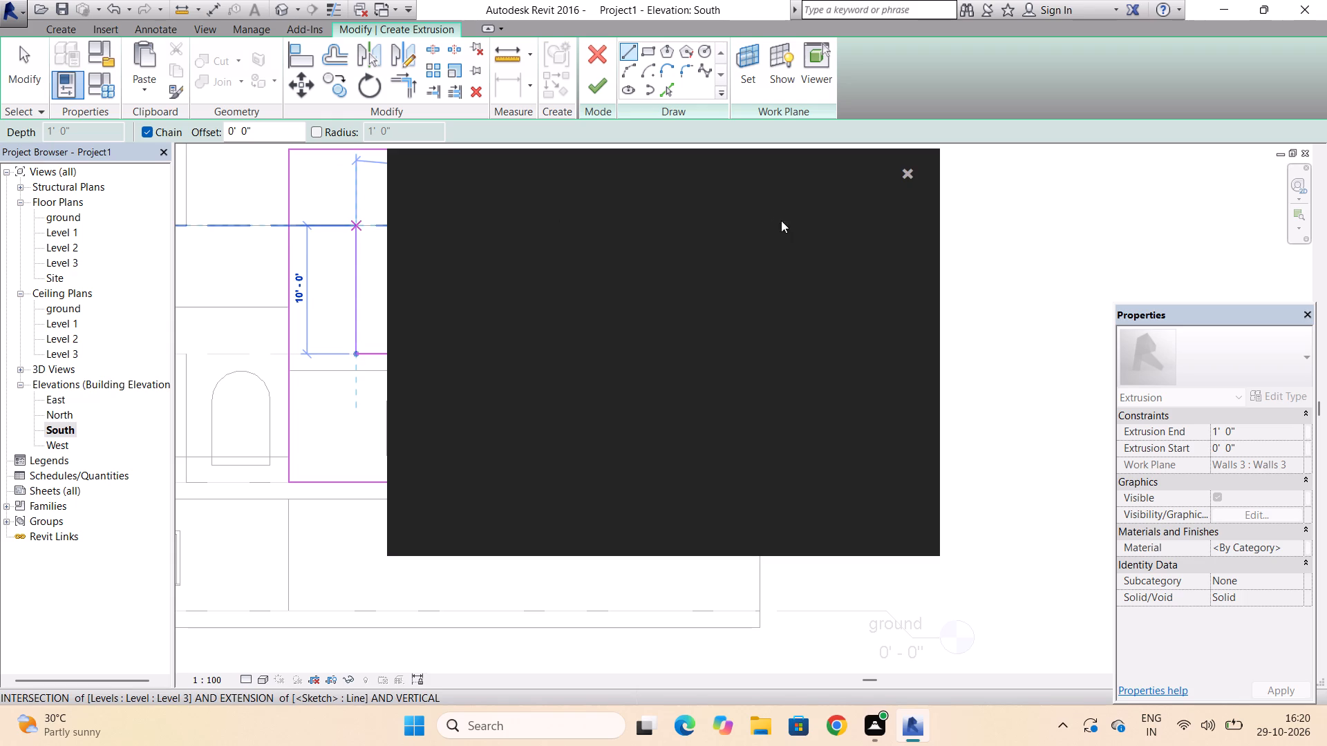
left_click(908, 171)
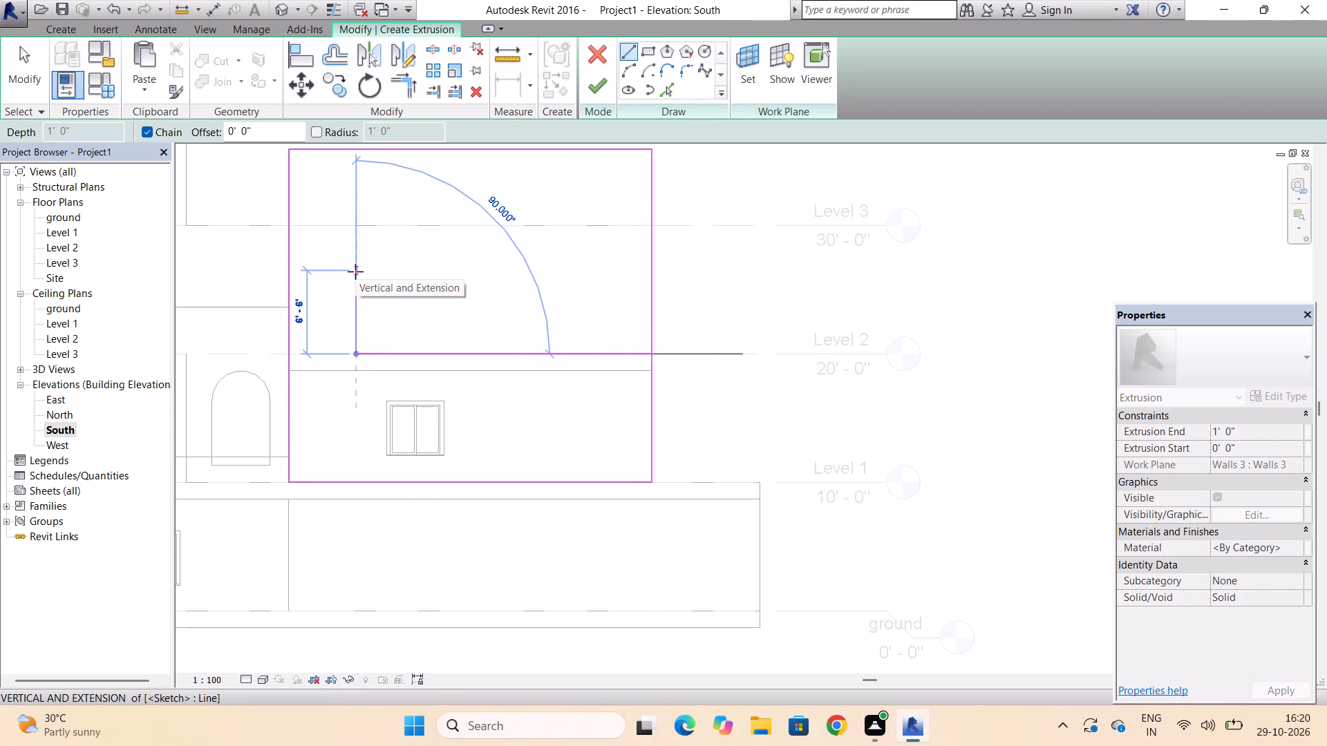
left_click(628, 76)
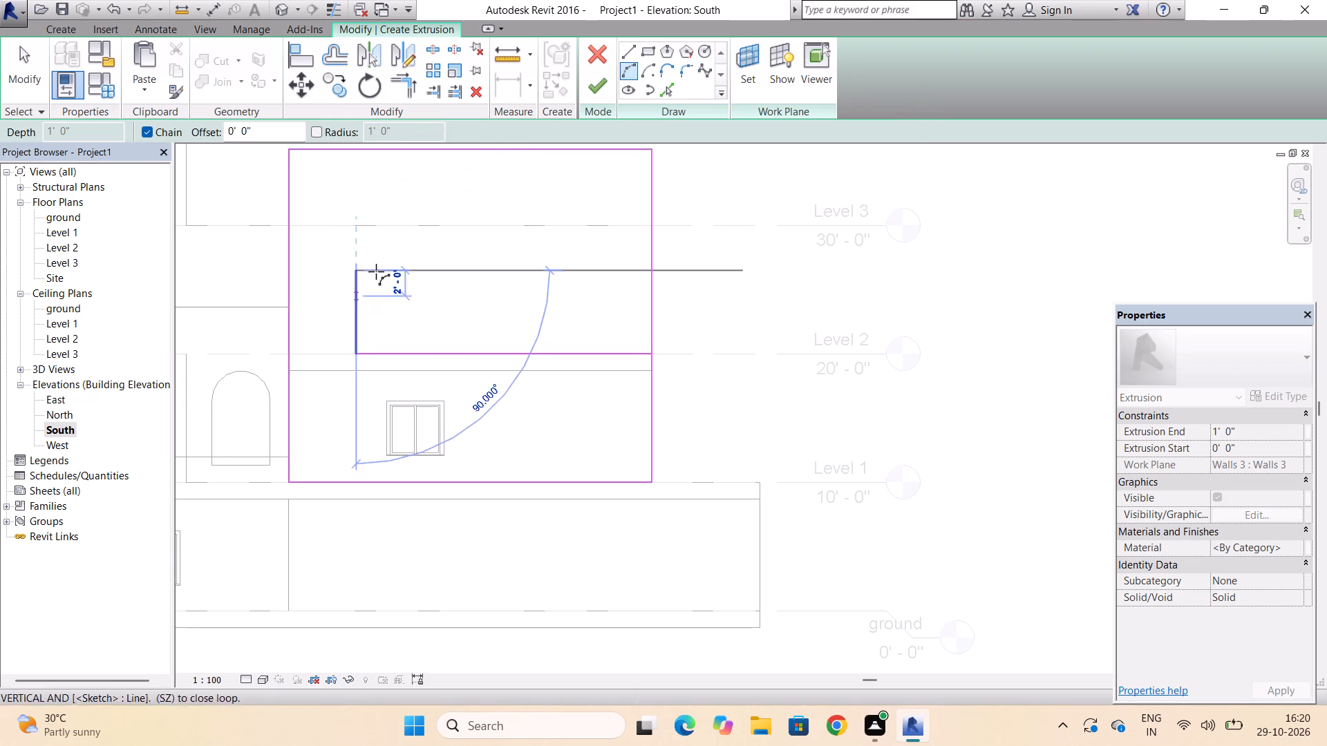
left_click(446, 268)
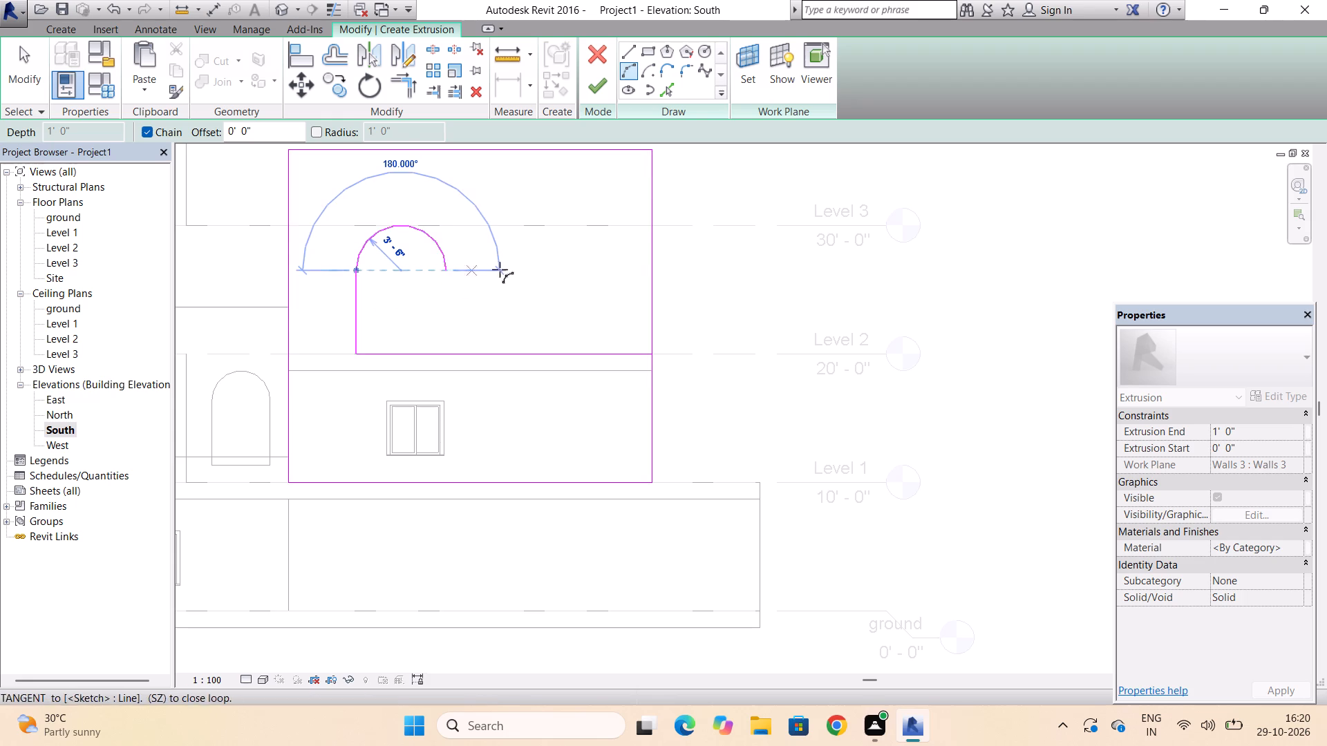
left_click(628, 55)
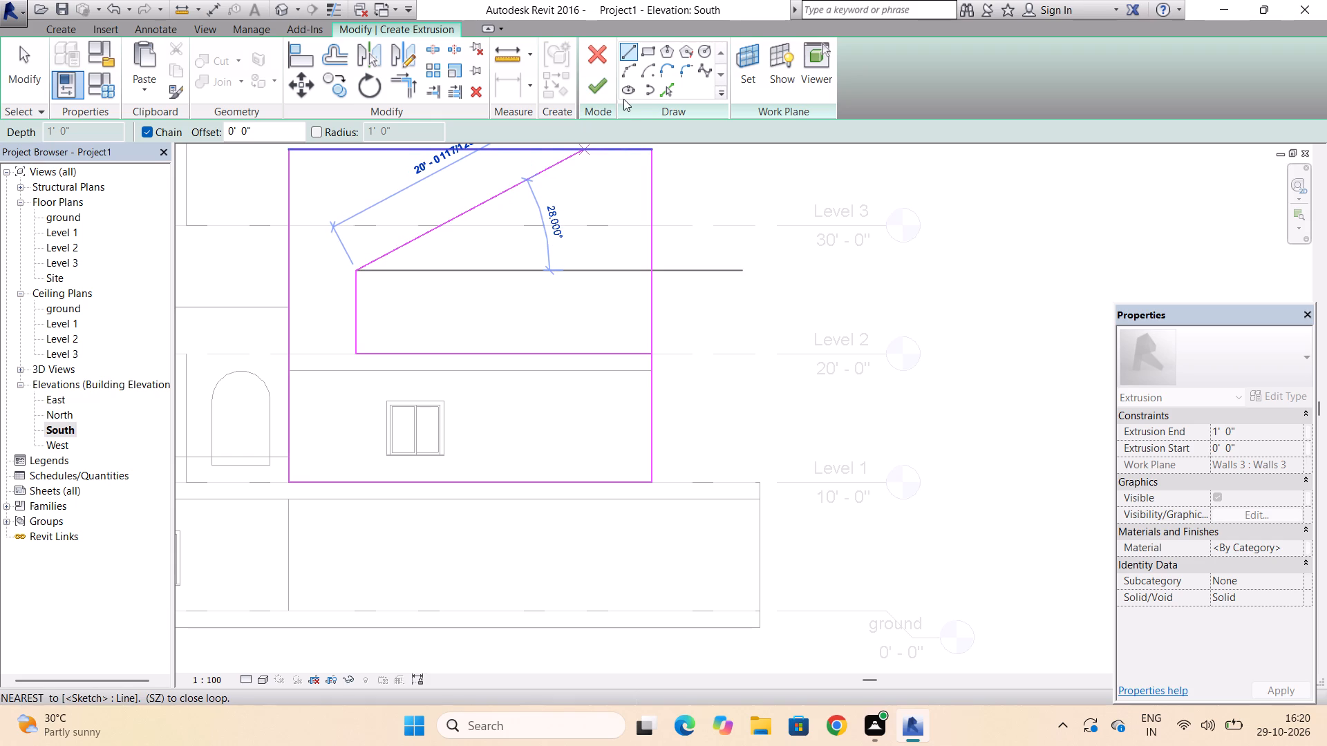
Complete the arched opening with a 7' - 6" wide semicircle of 3' - 9" radius and a 6' - 6" vertical line down to Level 2.
left_click(623, 79)
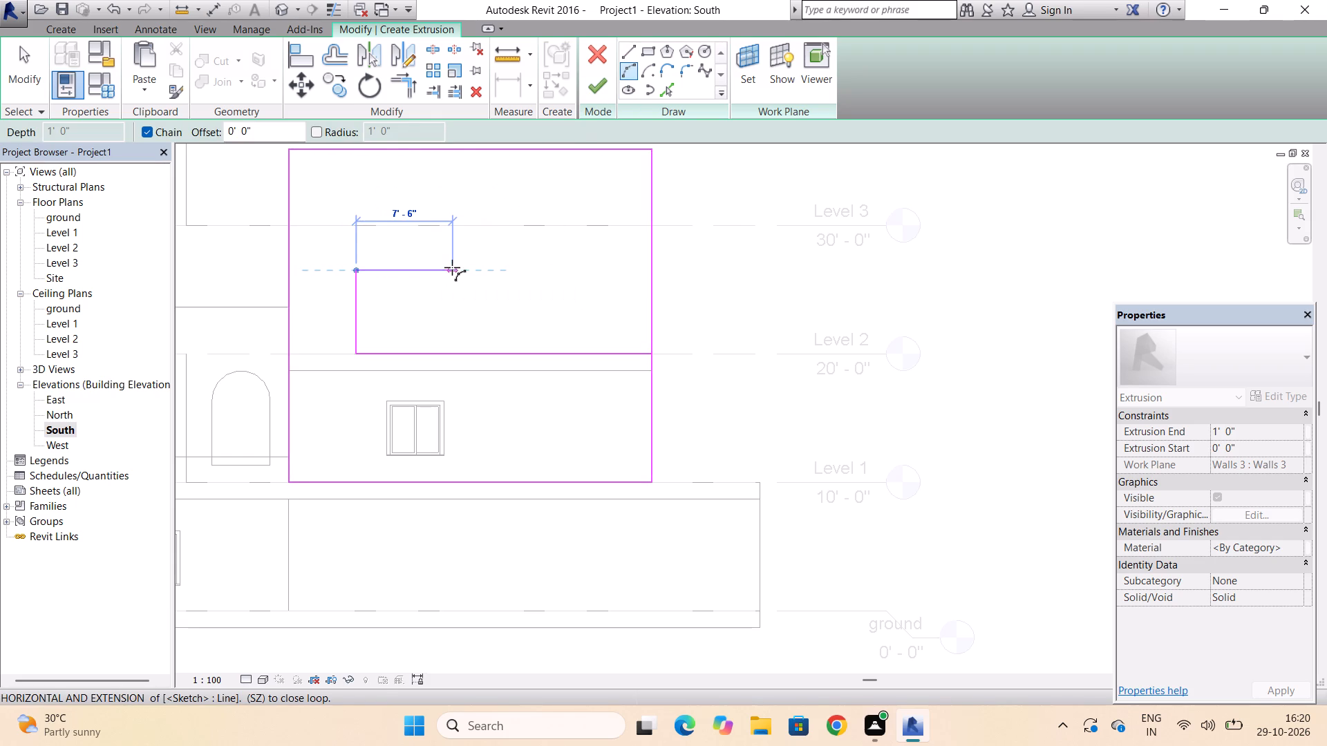
left_click(452, 267)
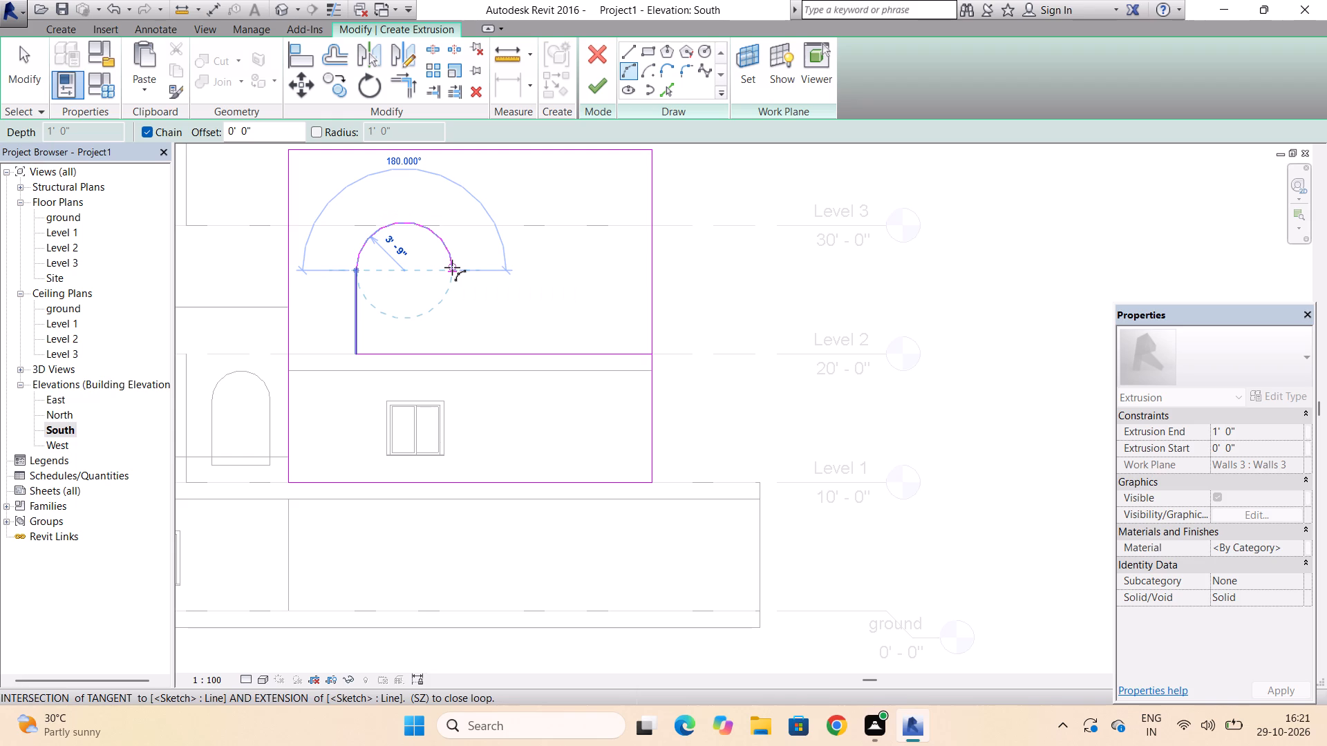
left_click(452, 267)
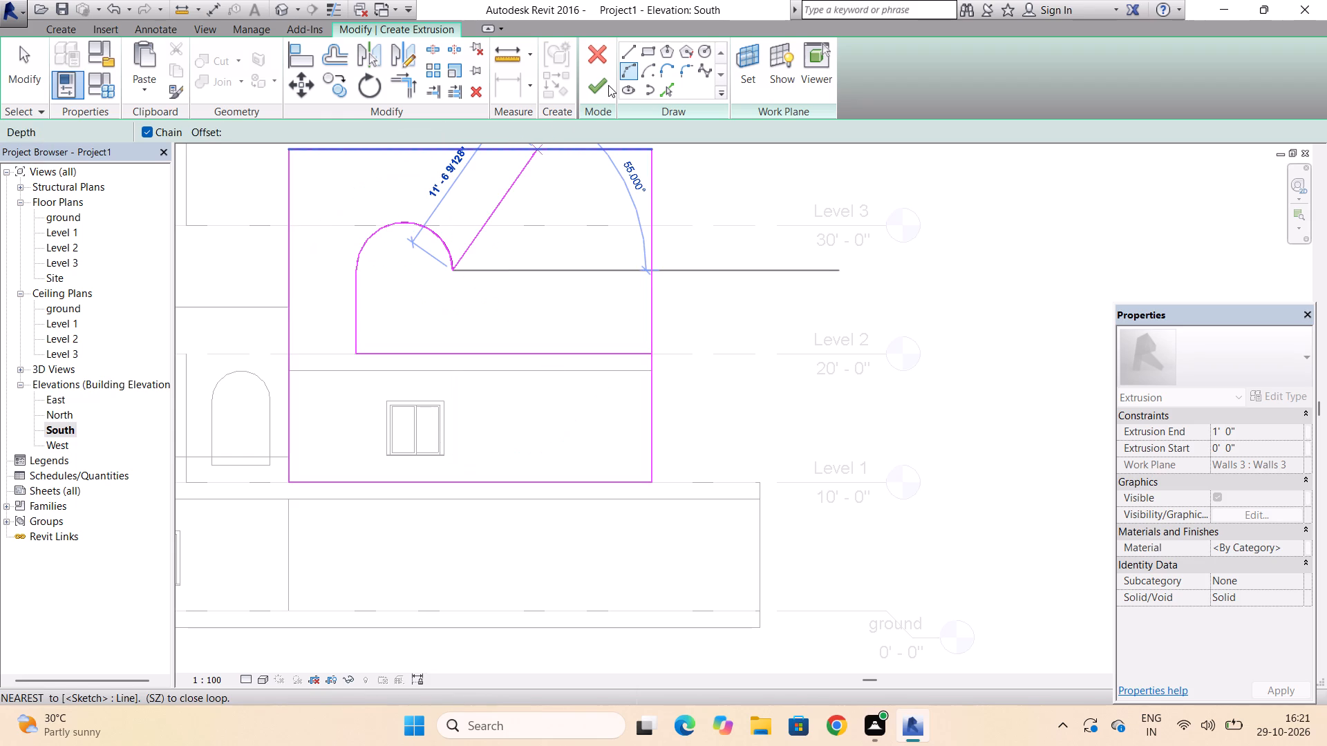
left_click(630, 45)
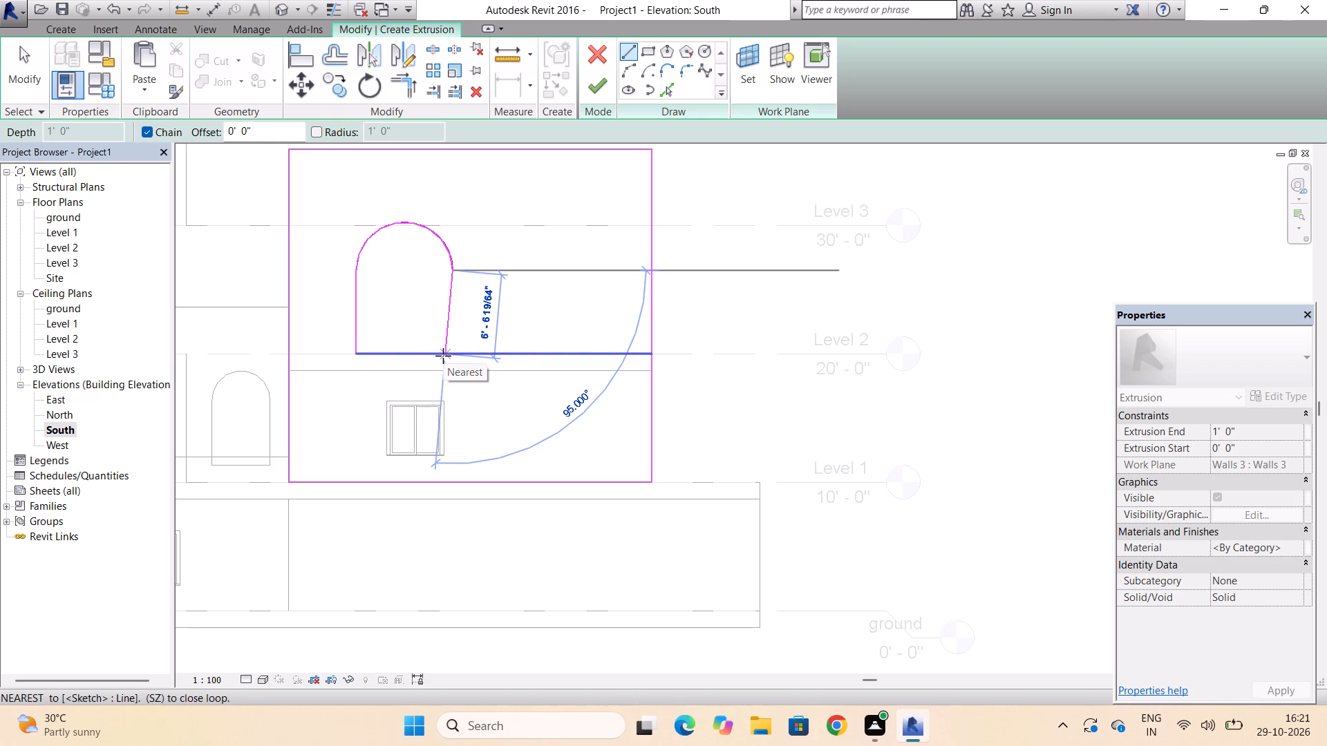
scroll(443, 356, "up", 4)
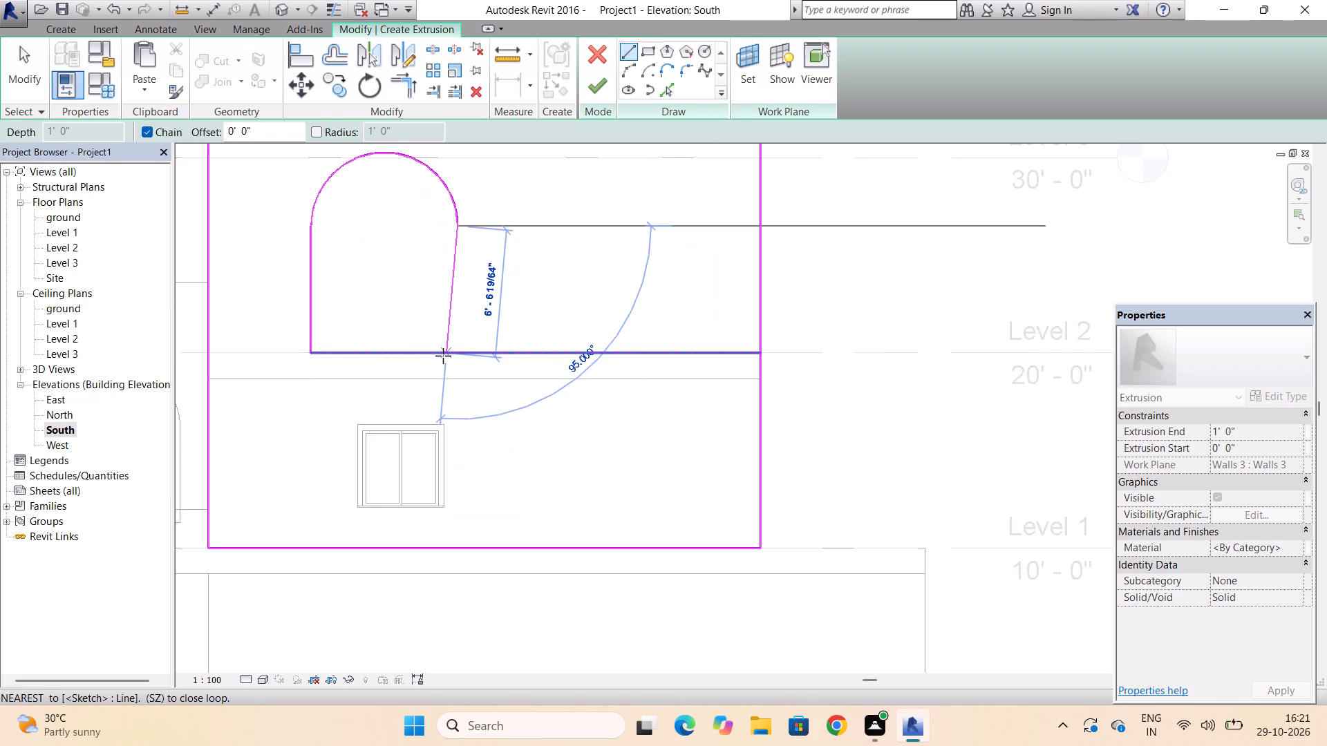
scroll(443, 356, "up", 1)
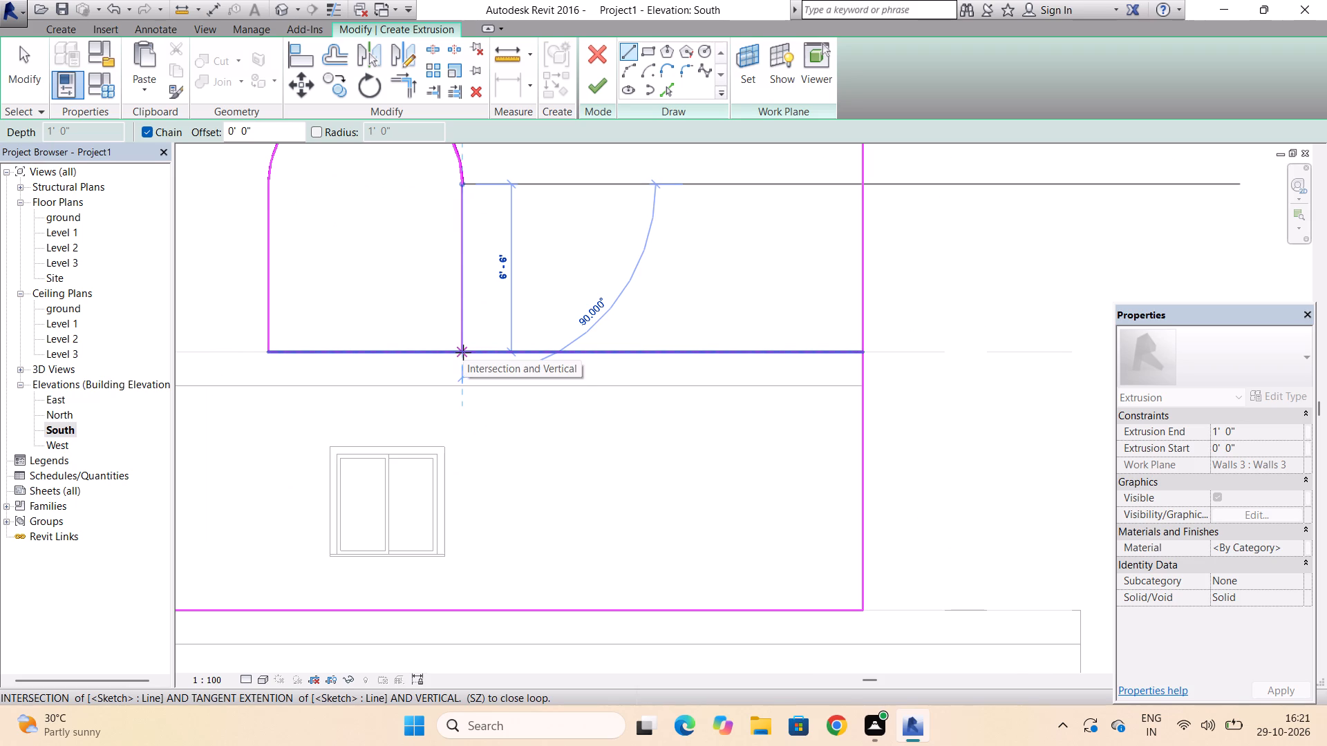
left_click(463, 352)
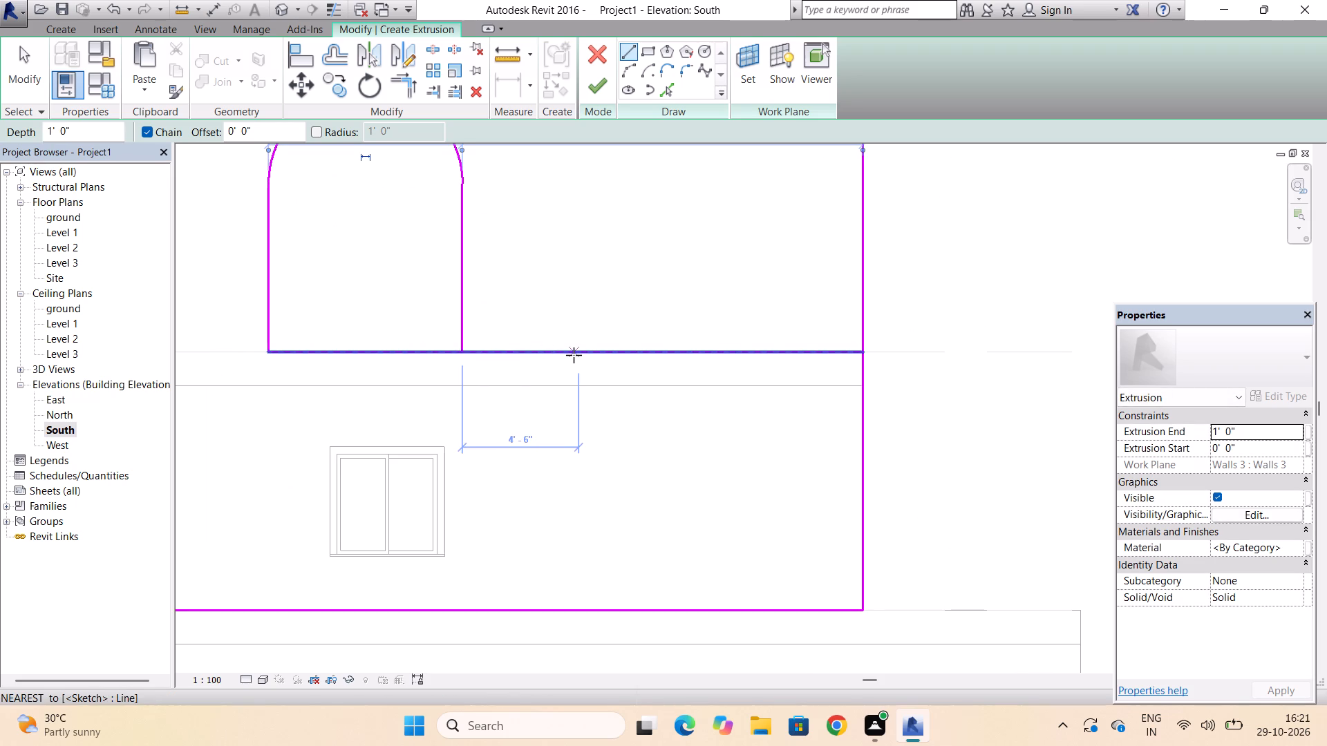
scroll(568, 361, "down", 3)
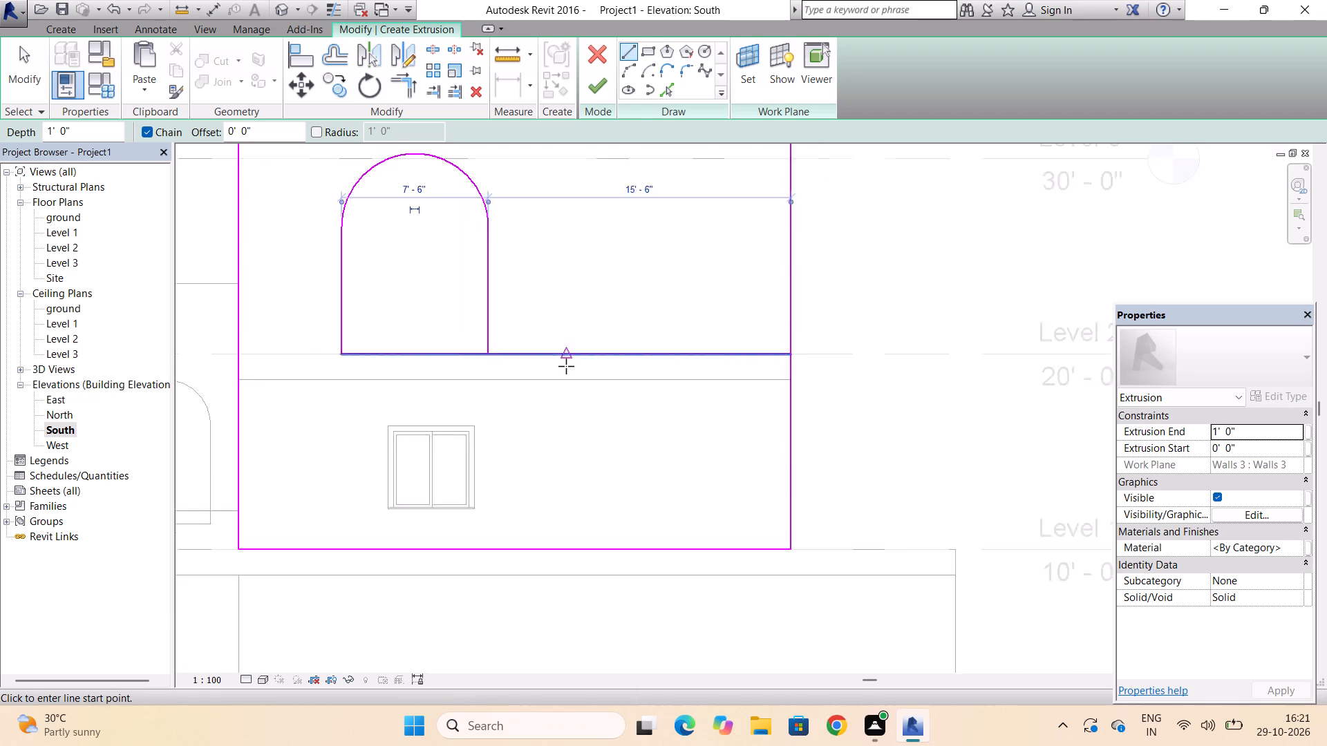
scroll(566, 366, "down", 2)
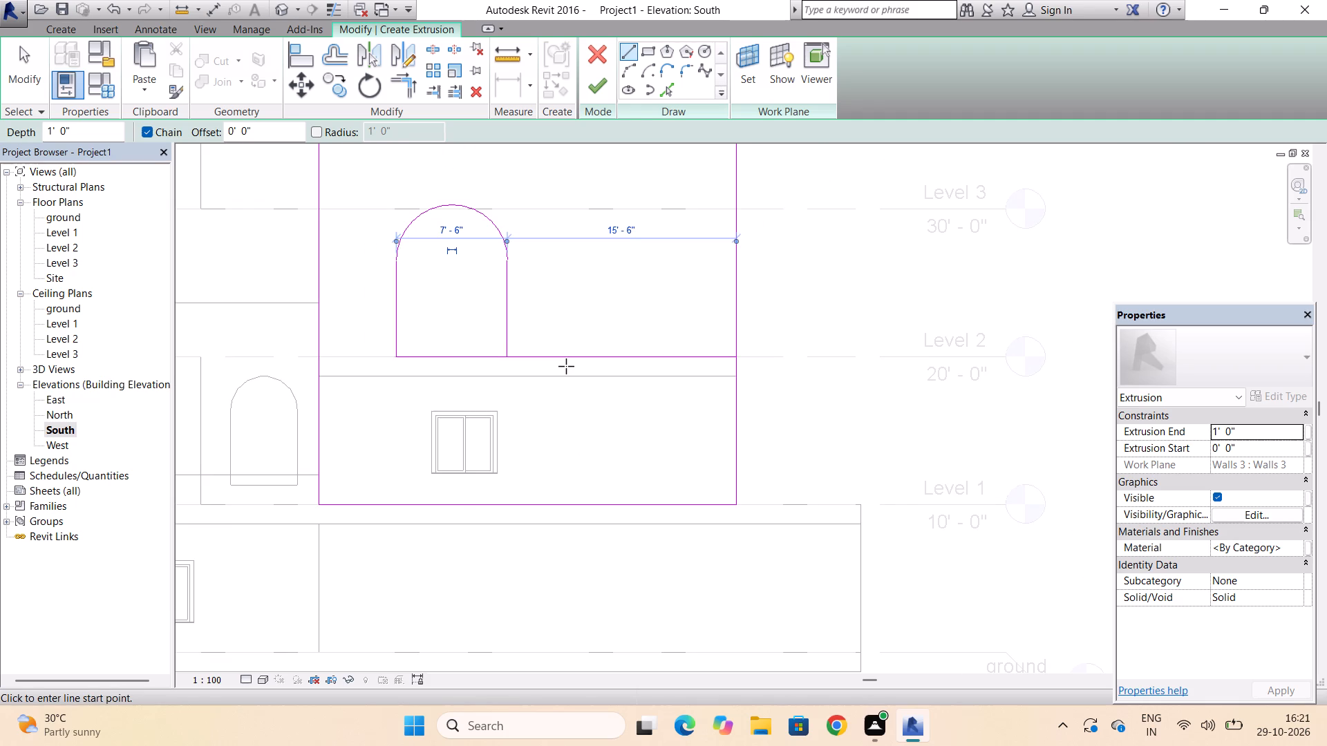
left_click(625, 57)
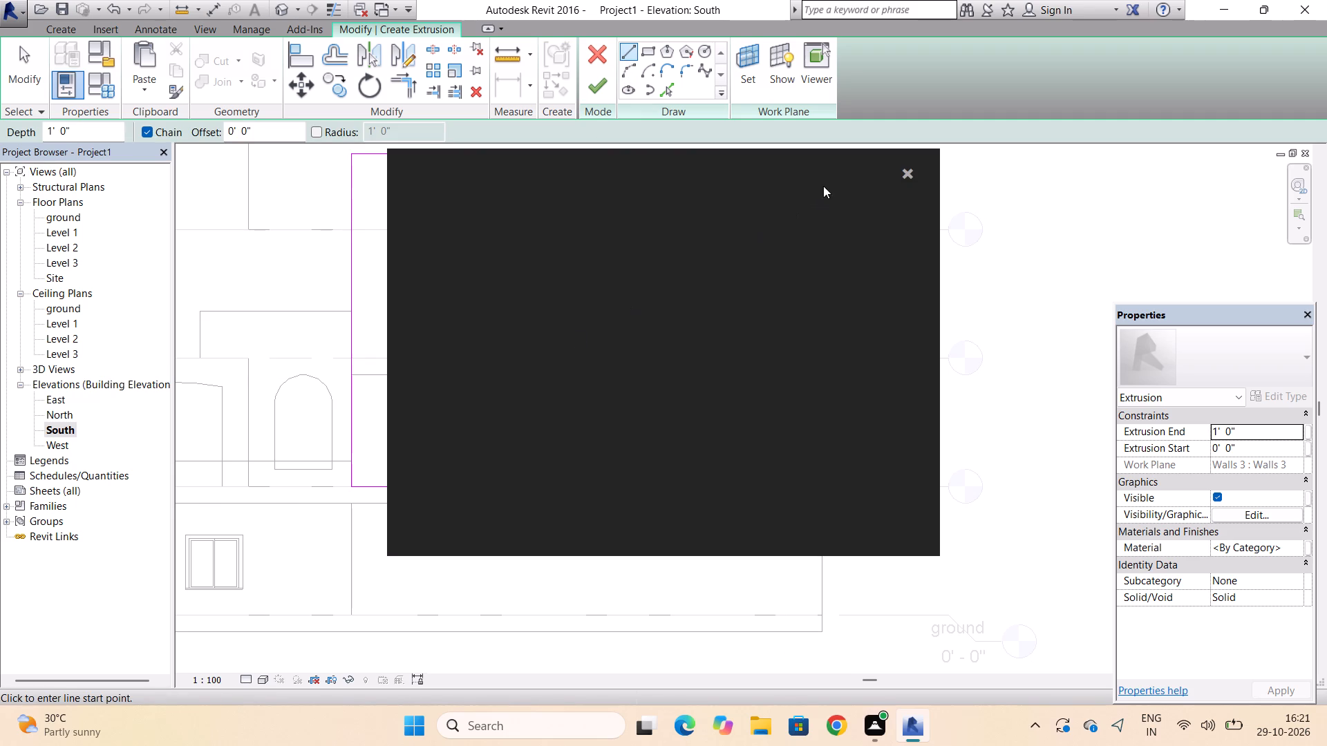
Sketch a vertical line from the midpoint of the Level 2 line up to the rectangle's top edge, 4' - 0" from the arched opening.
left_click(905, 170)
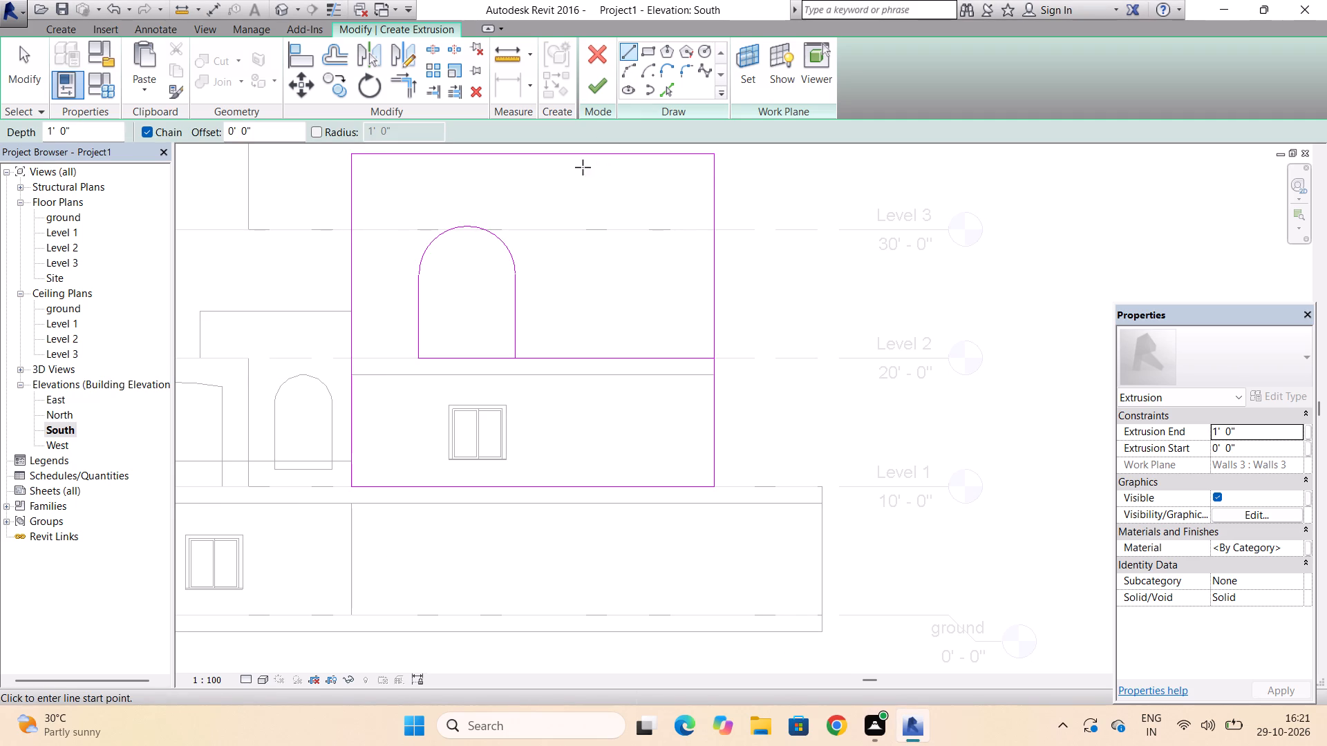
left_click(566, 358)
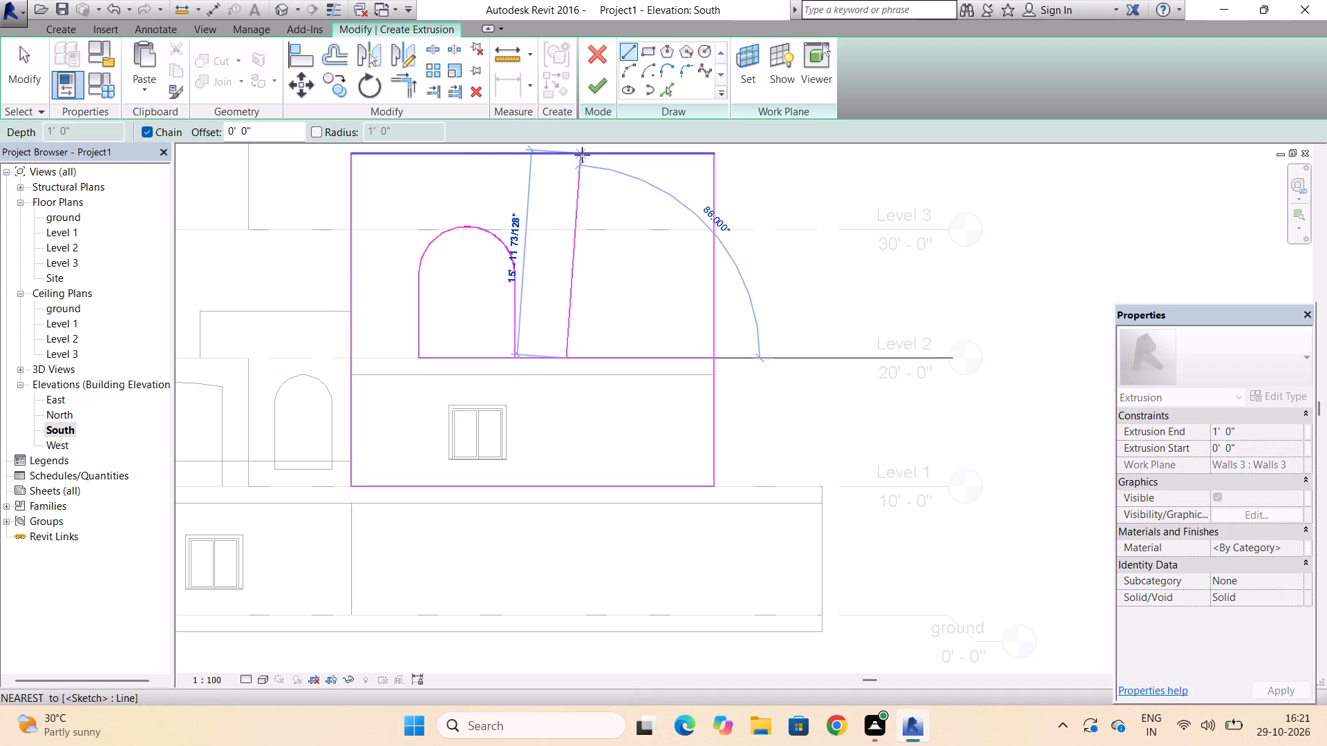
left_click(565, 156)
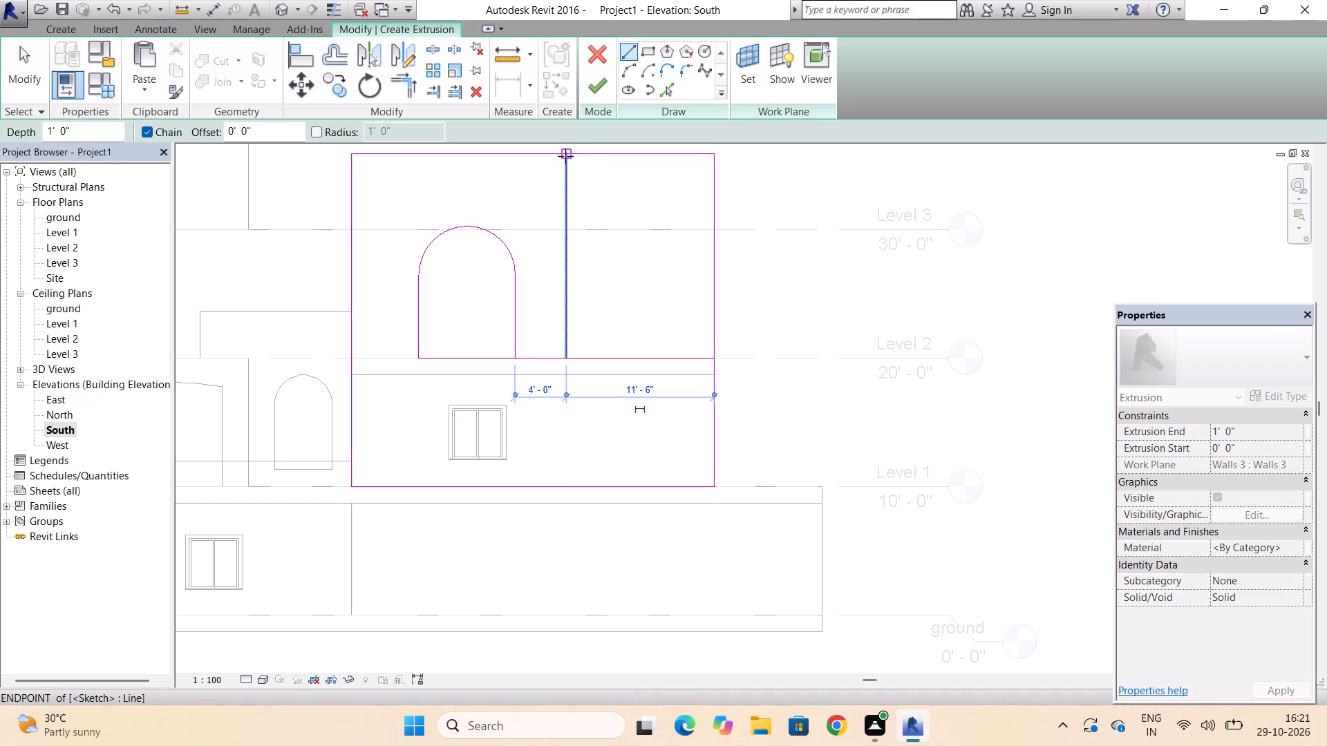
key("Escape")
key("Escape")
key("Escape")
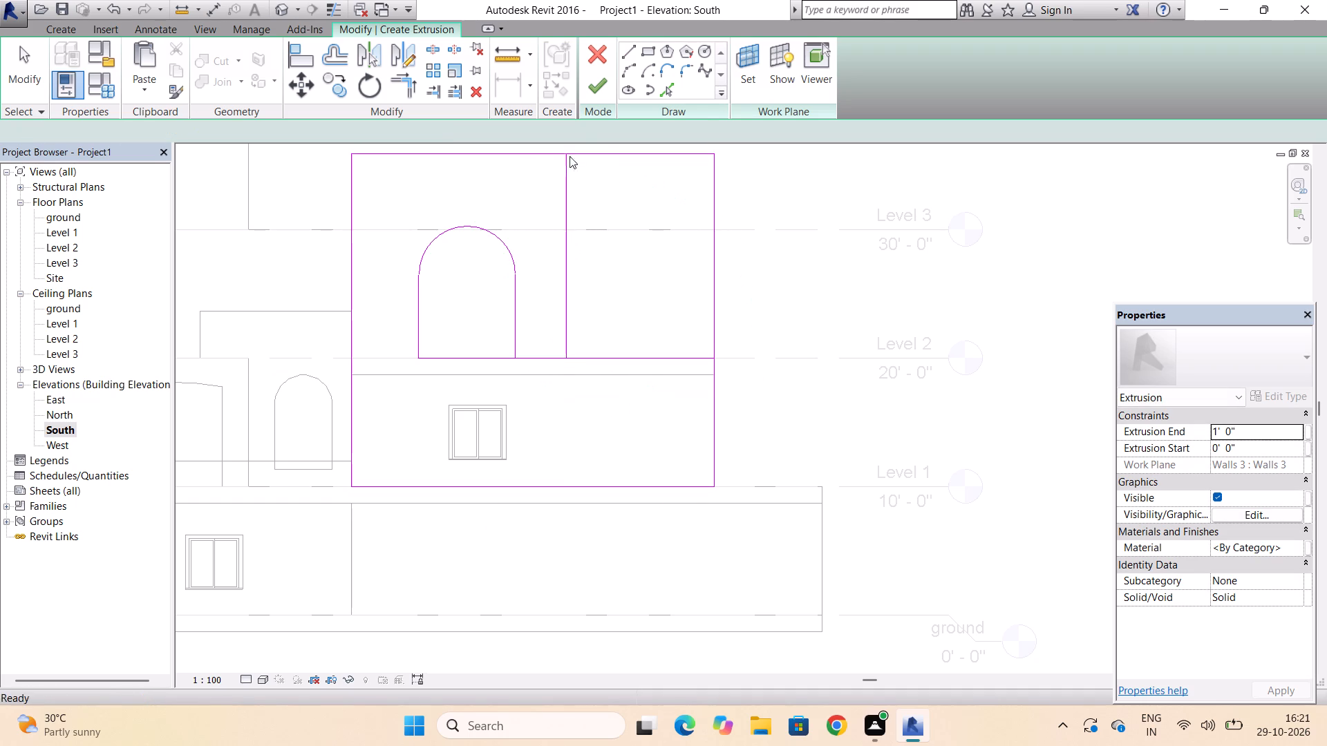
key("Escape")
key("Escape")
Shorten the rectangle's top line to 16' 8 7/8" so it ends at the new vertical line.
left_click(616, 155)
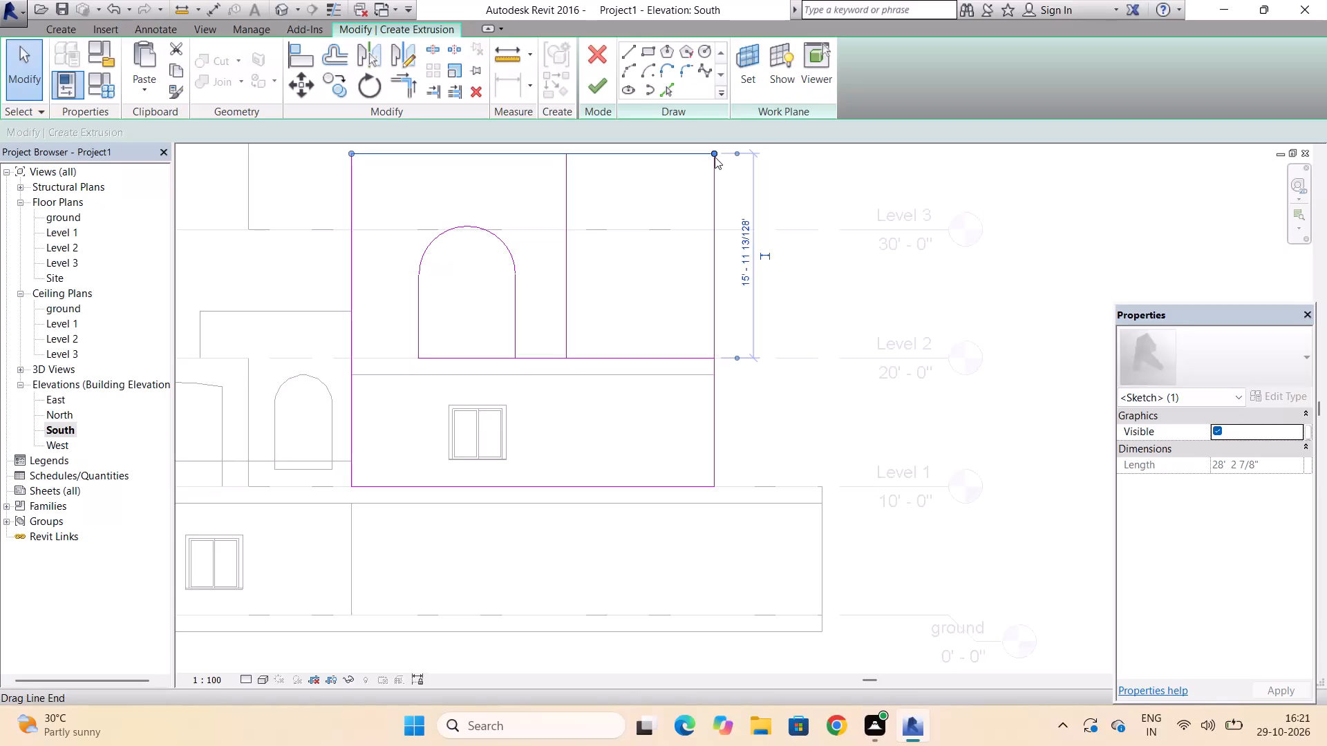
left_click_drag(714, 154, 612, 160)
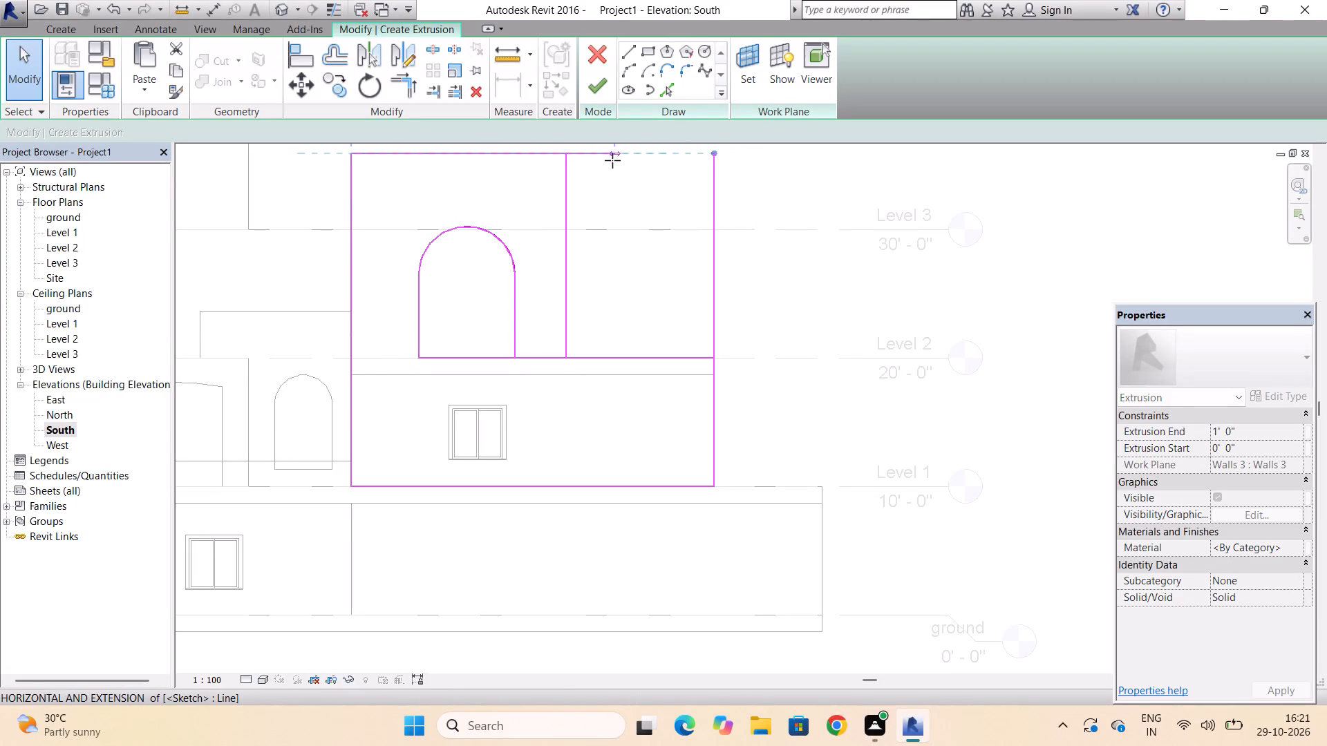
left_click_drag(612, 160, 572, 157)
key("Escape")
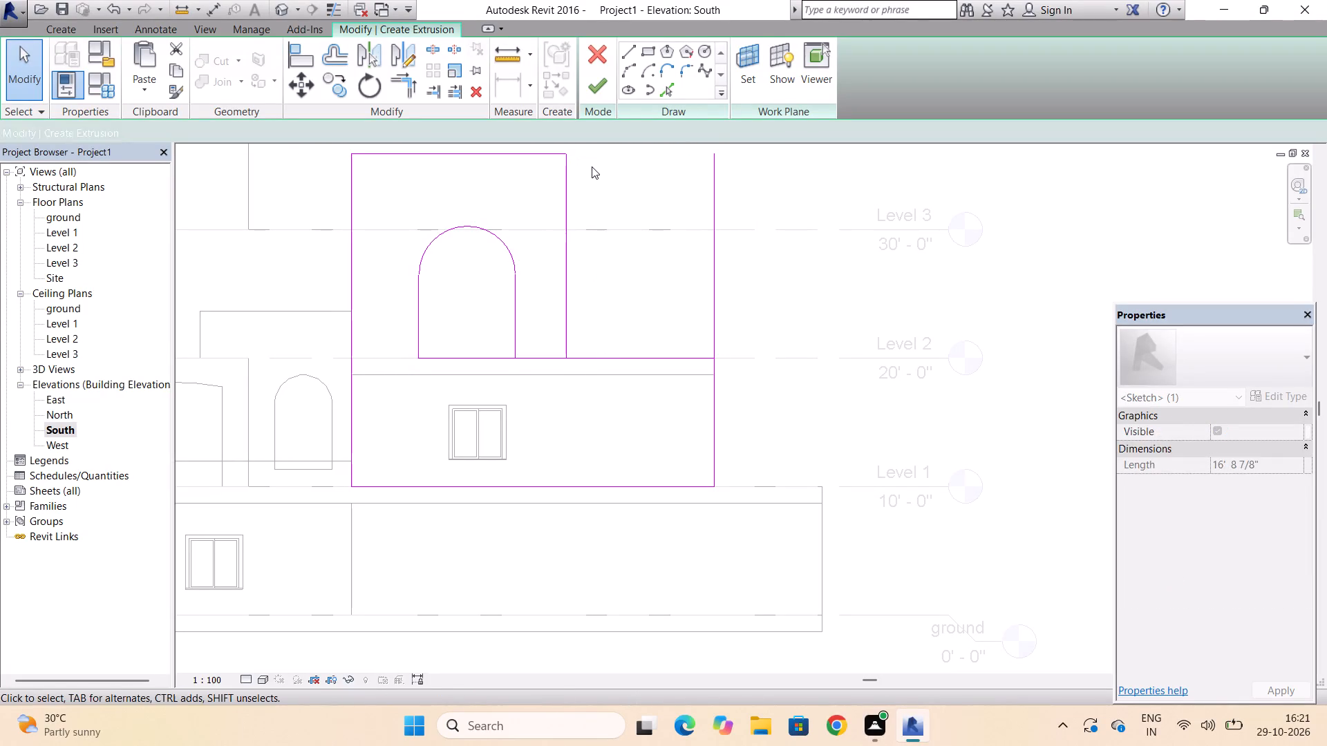
key("Escape")
key("Escape")
key("Escape")
key("Escape")
key("Escape")
key("Escape")
key("Escape")
Shorten the rectangle's right edge line so its upper end meets the Level 2 line.
left_click(712, 192)
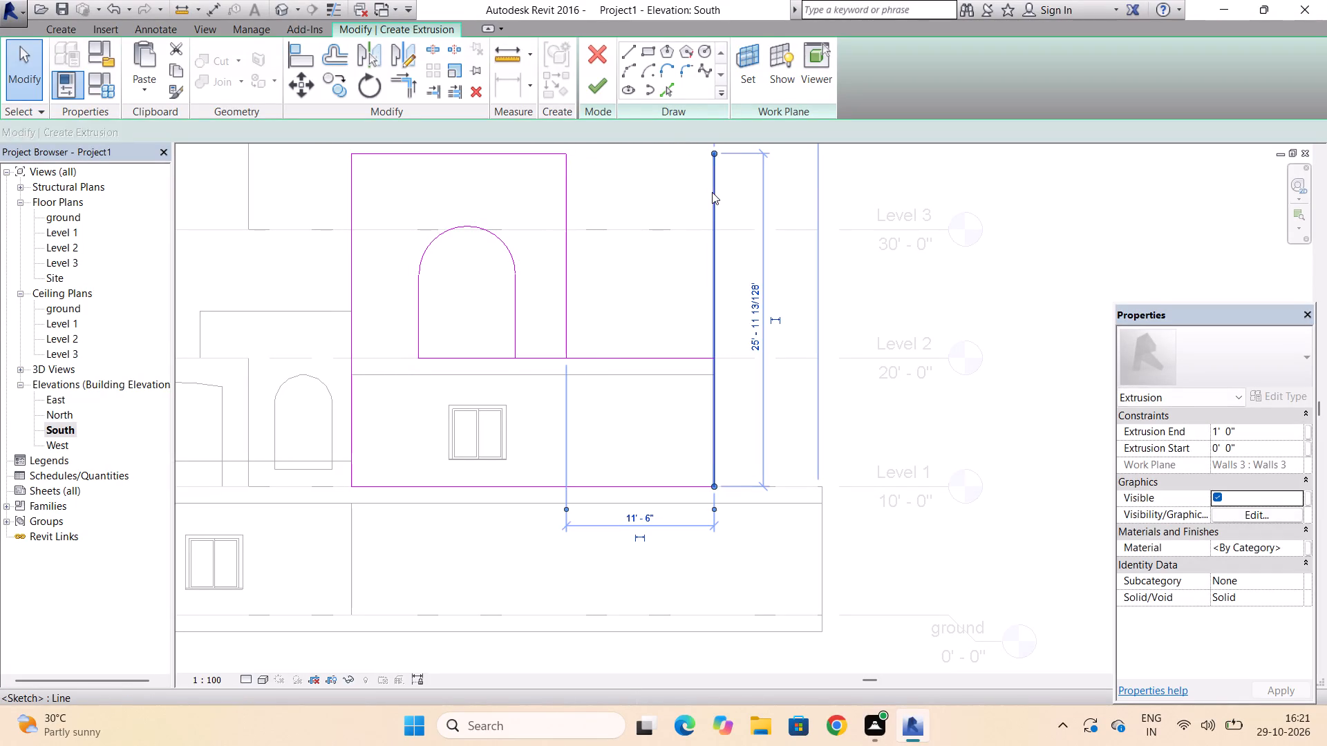
left_click_drag(715, 152, 710, 349)
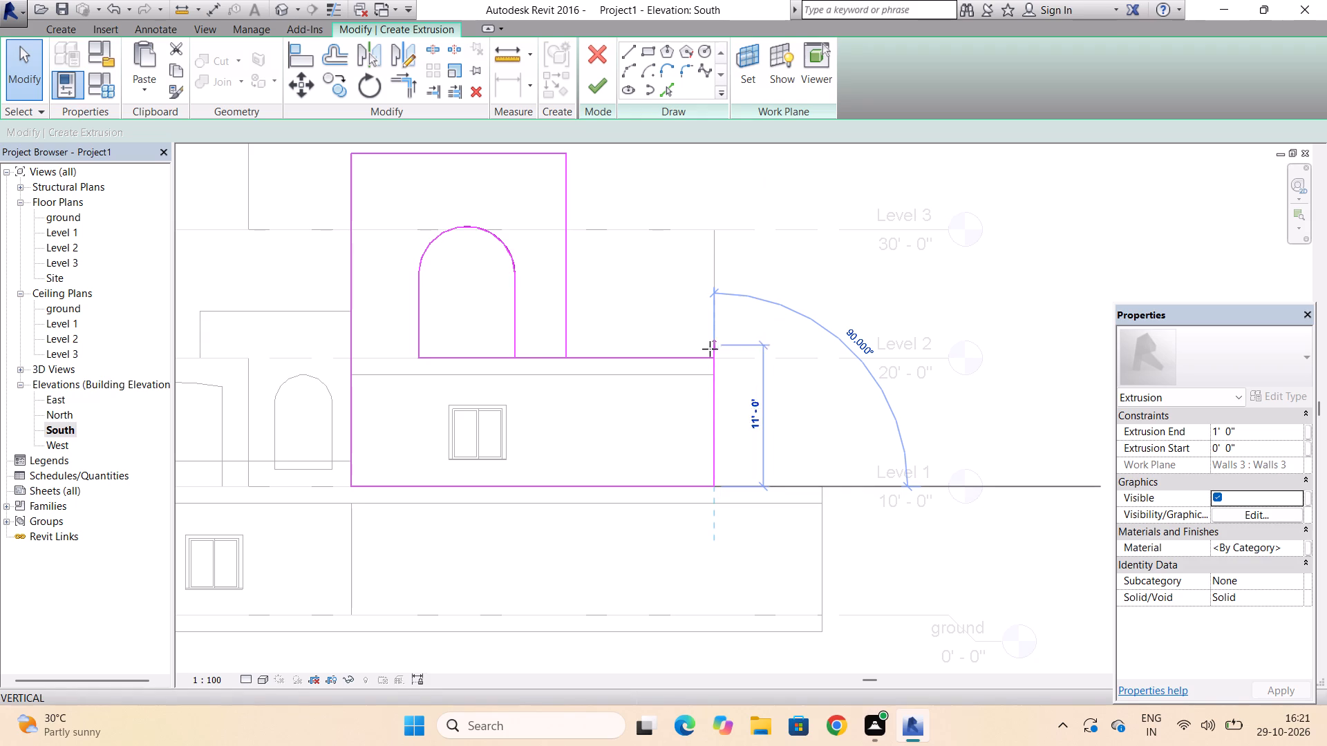
left_click_drag(710, 349, 710, 354)
key("Escape")
key("Escape")
key("Escape")
scroll(686, 321, "down", 4)
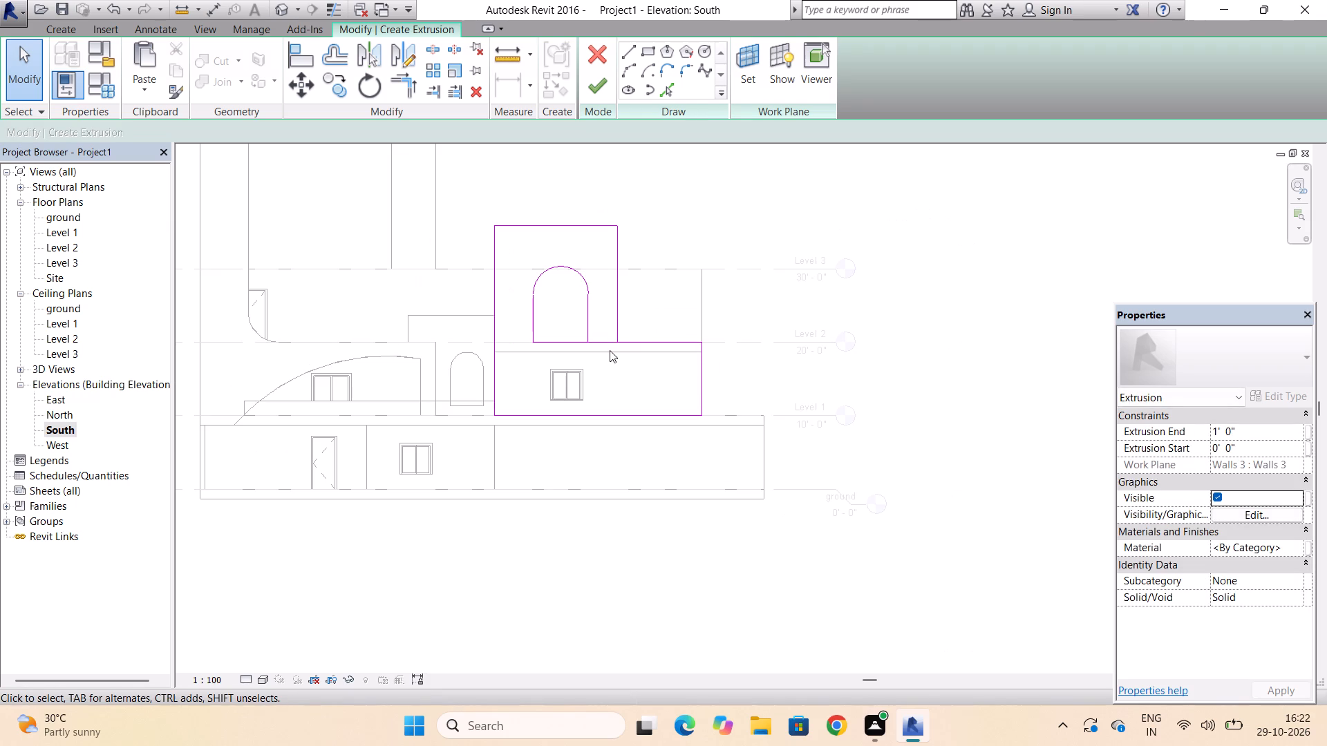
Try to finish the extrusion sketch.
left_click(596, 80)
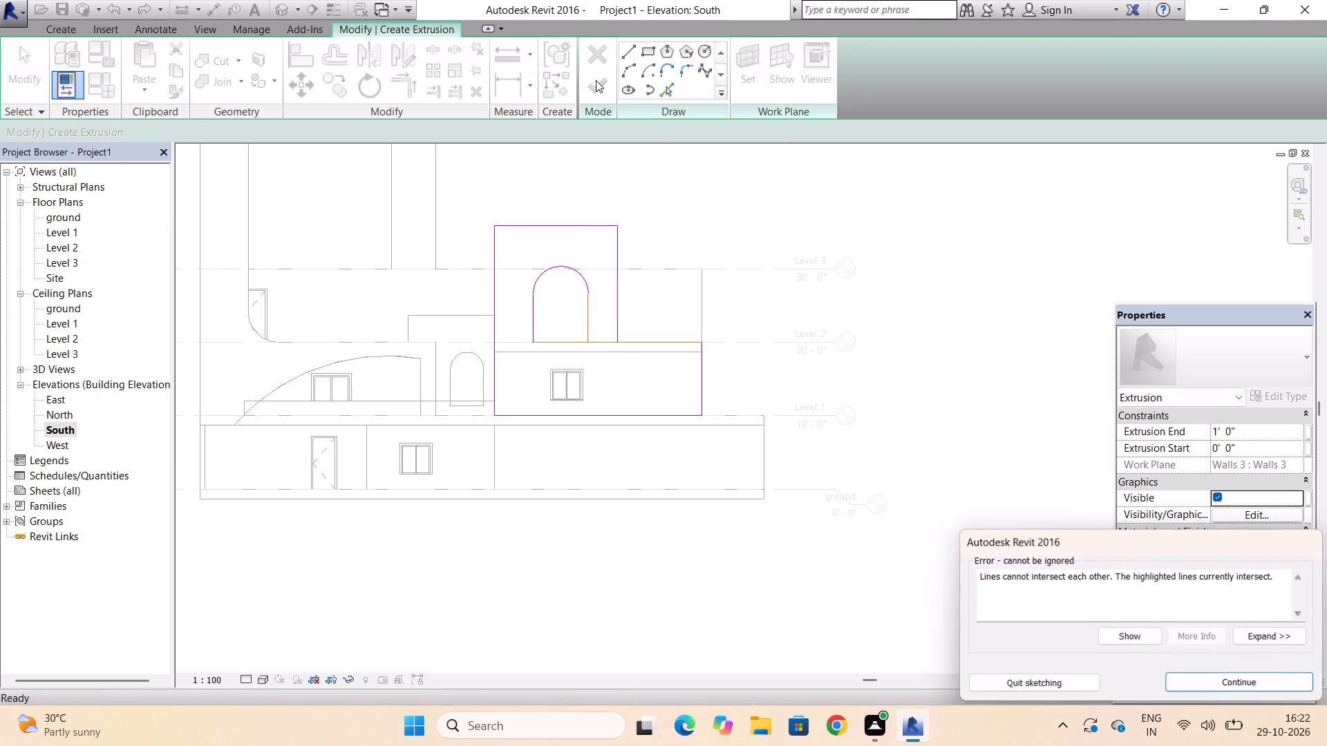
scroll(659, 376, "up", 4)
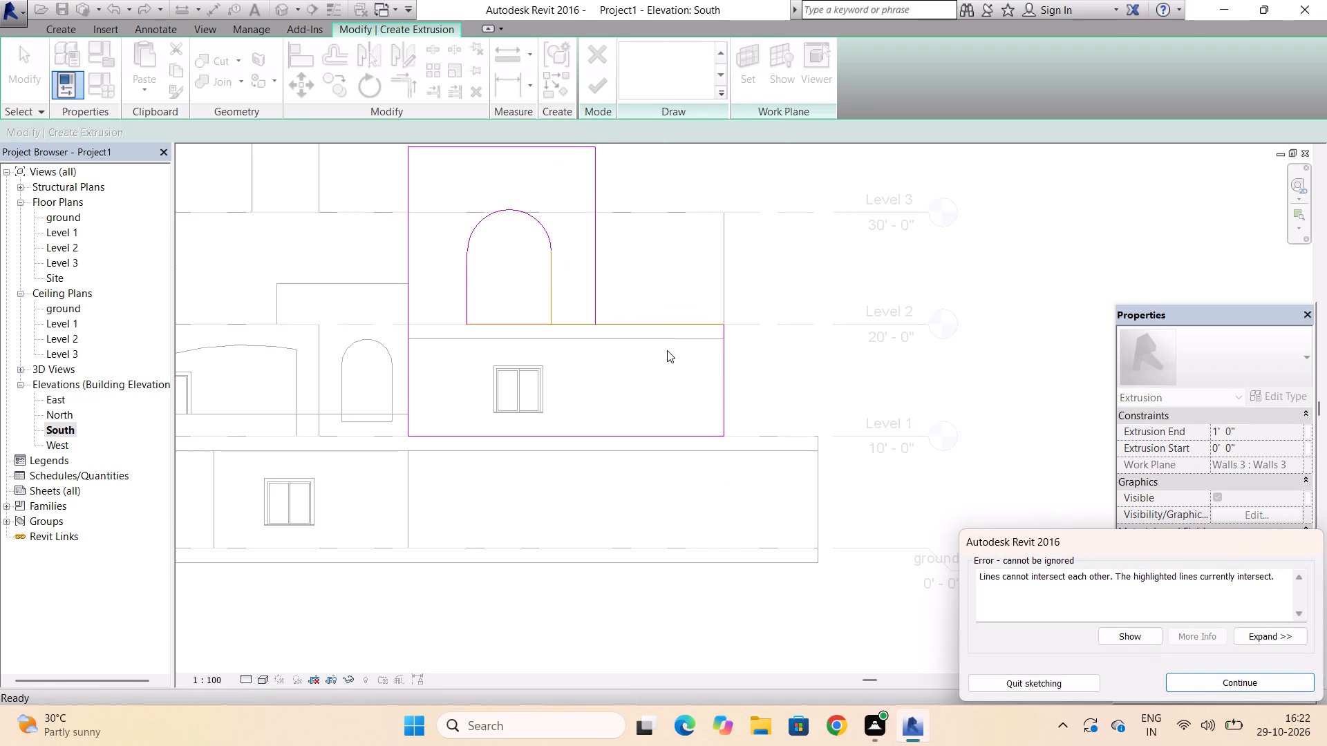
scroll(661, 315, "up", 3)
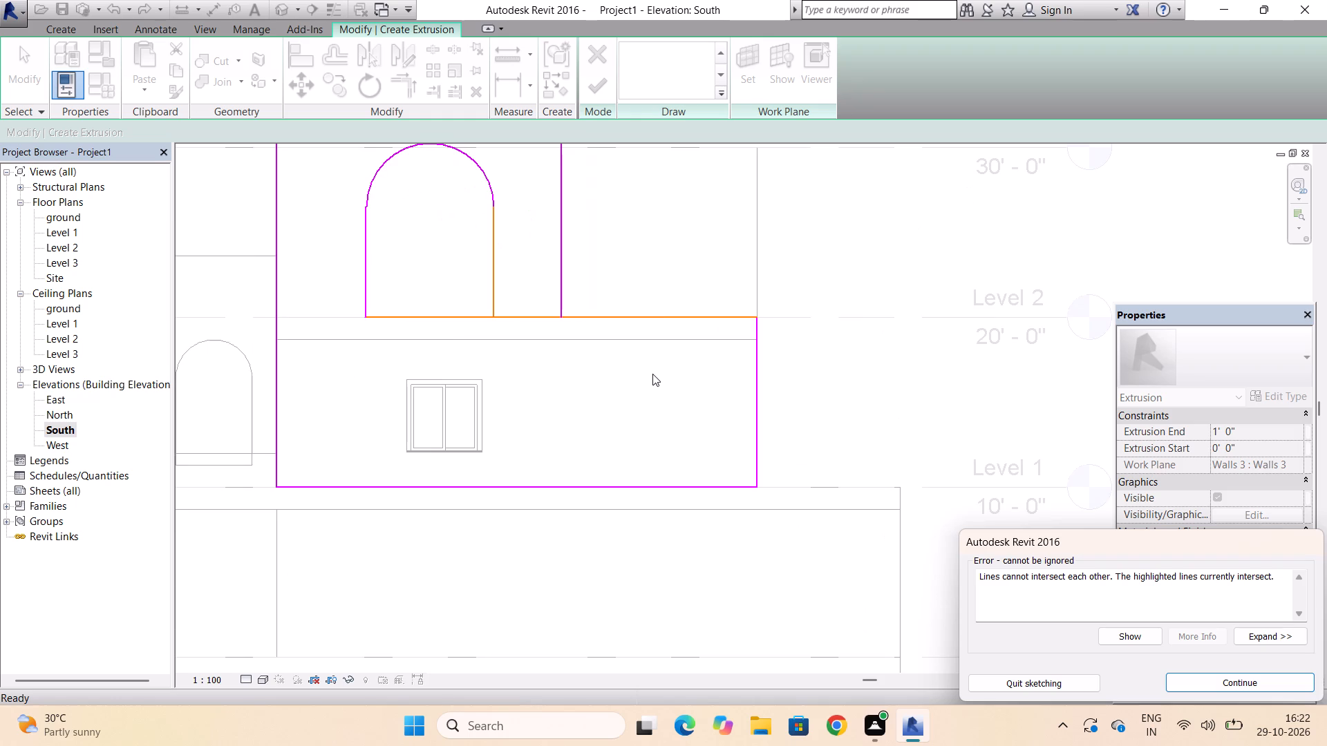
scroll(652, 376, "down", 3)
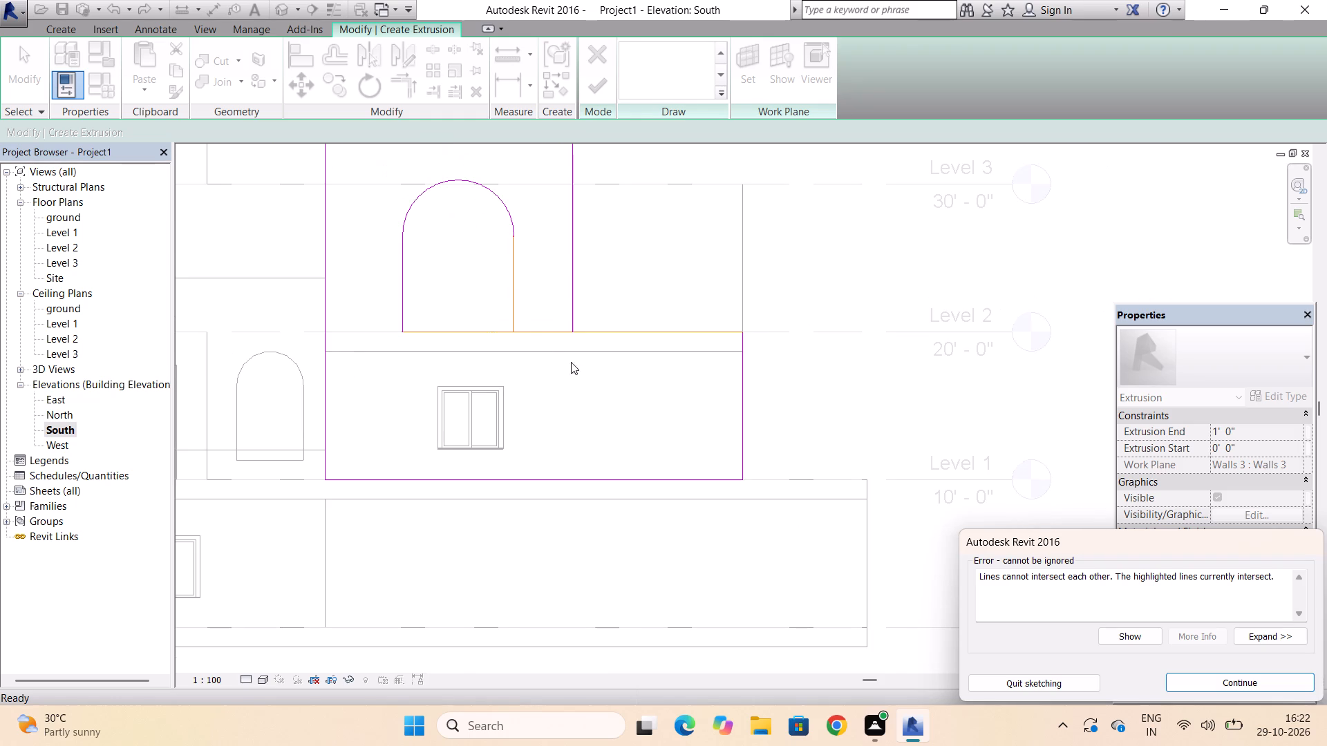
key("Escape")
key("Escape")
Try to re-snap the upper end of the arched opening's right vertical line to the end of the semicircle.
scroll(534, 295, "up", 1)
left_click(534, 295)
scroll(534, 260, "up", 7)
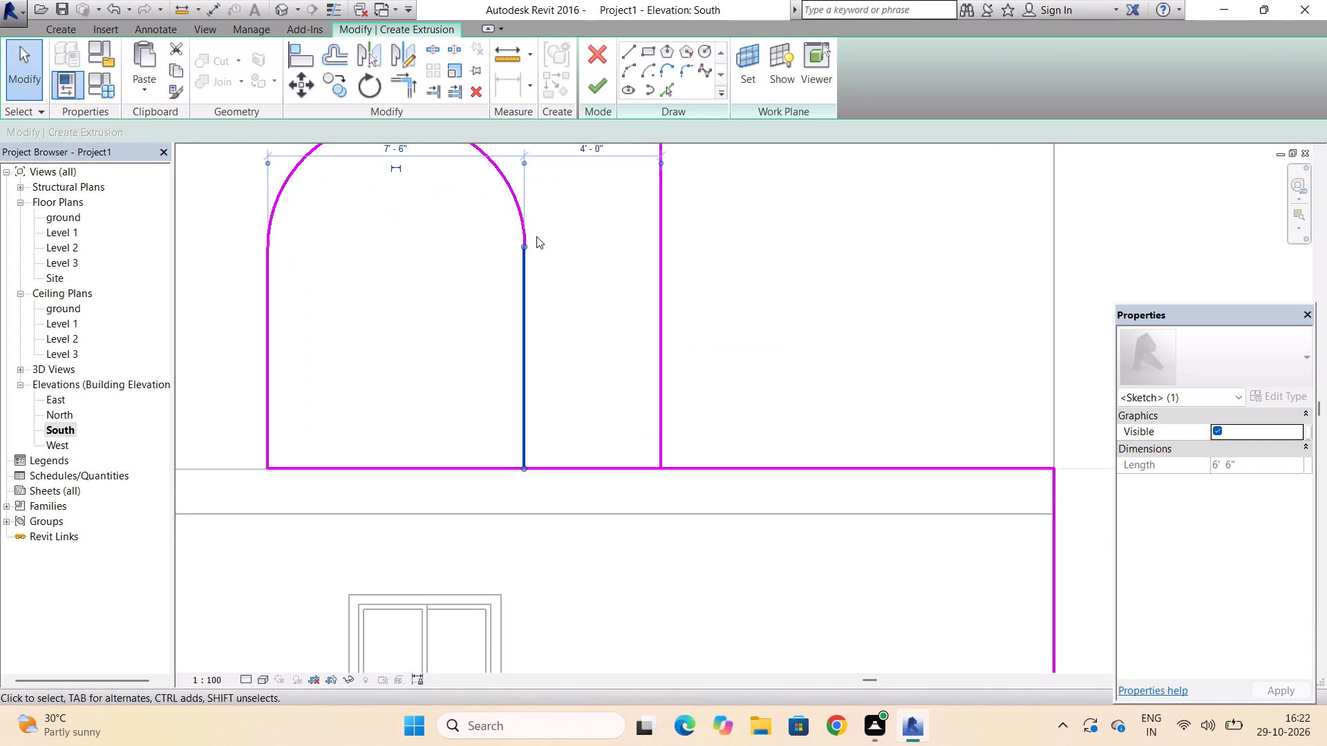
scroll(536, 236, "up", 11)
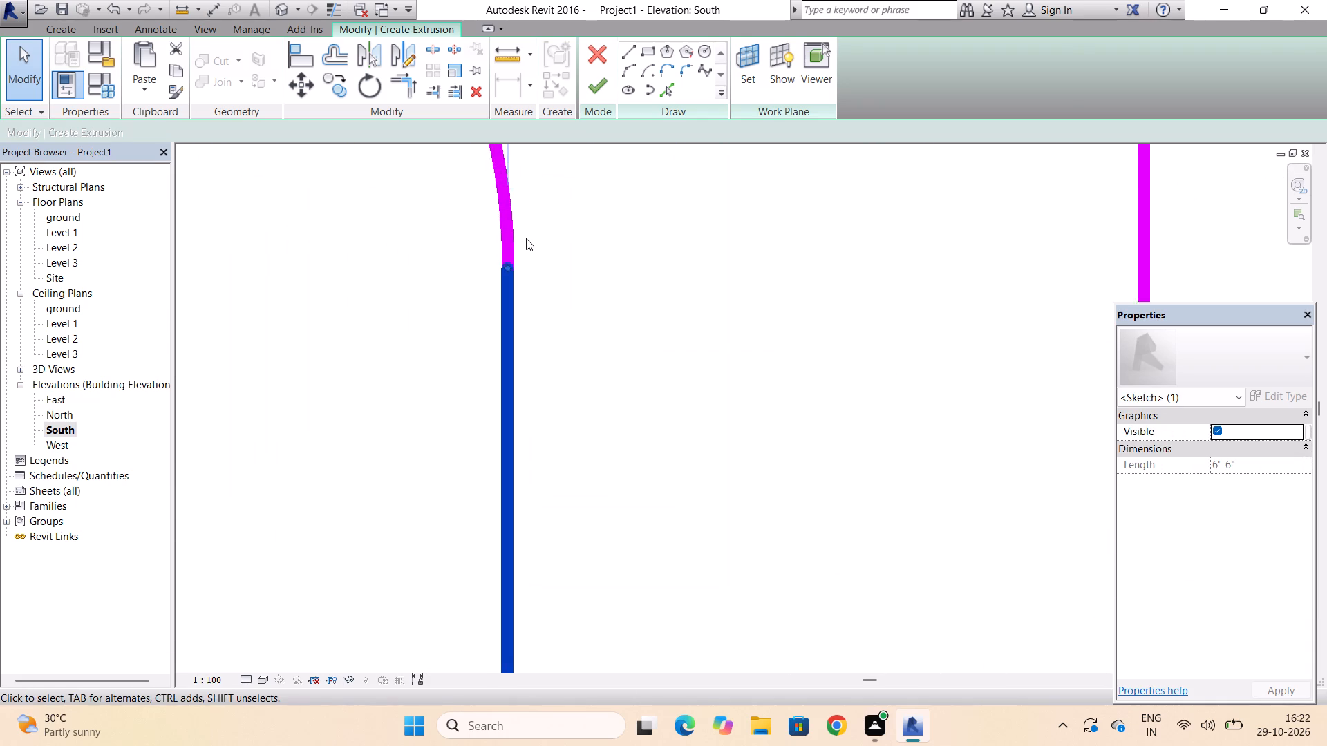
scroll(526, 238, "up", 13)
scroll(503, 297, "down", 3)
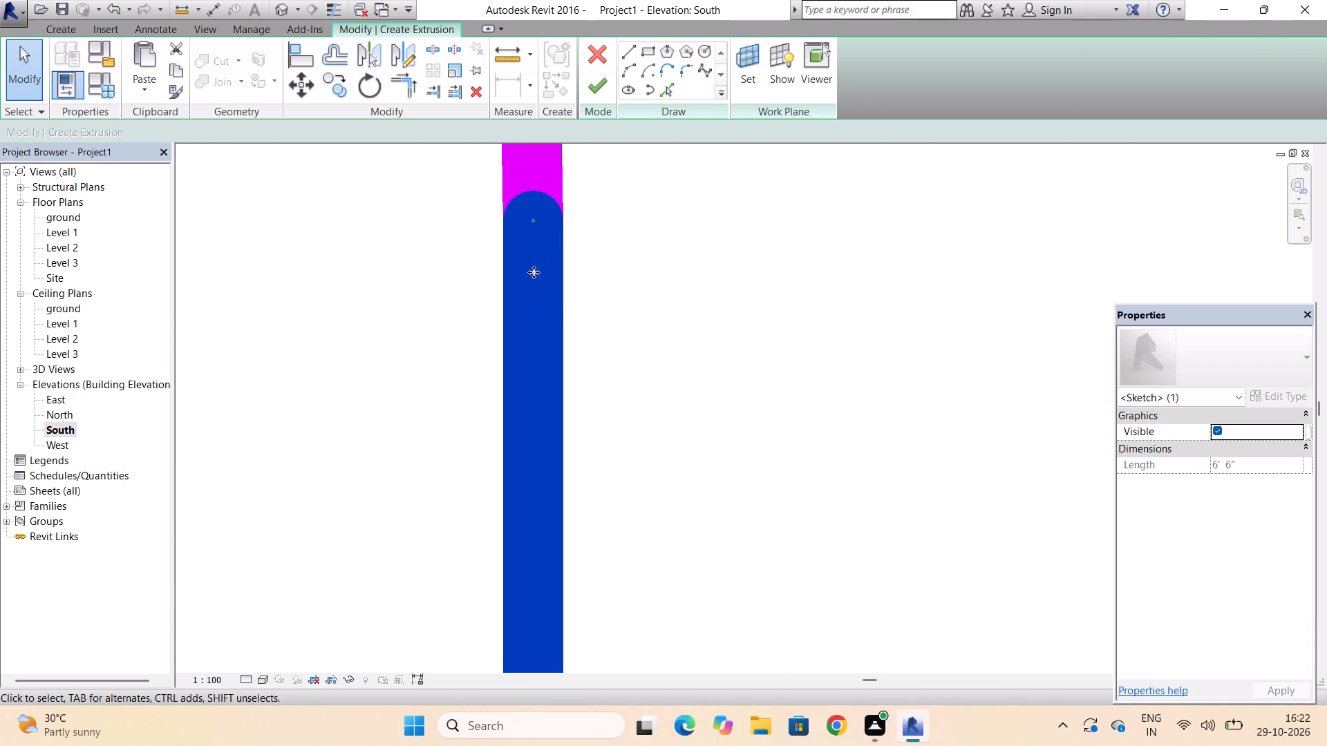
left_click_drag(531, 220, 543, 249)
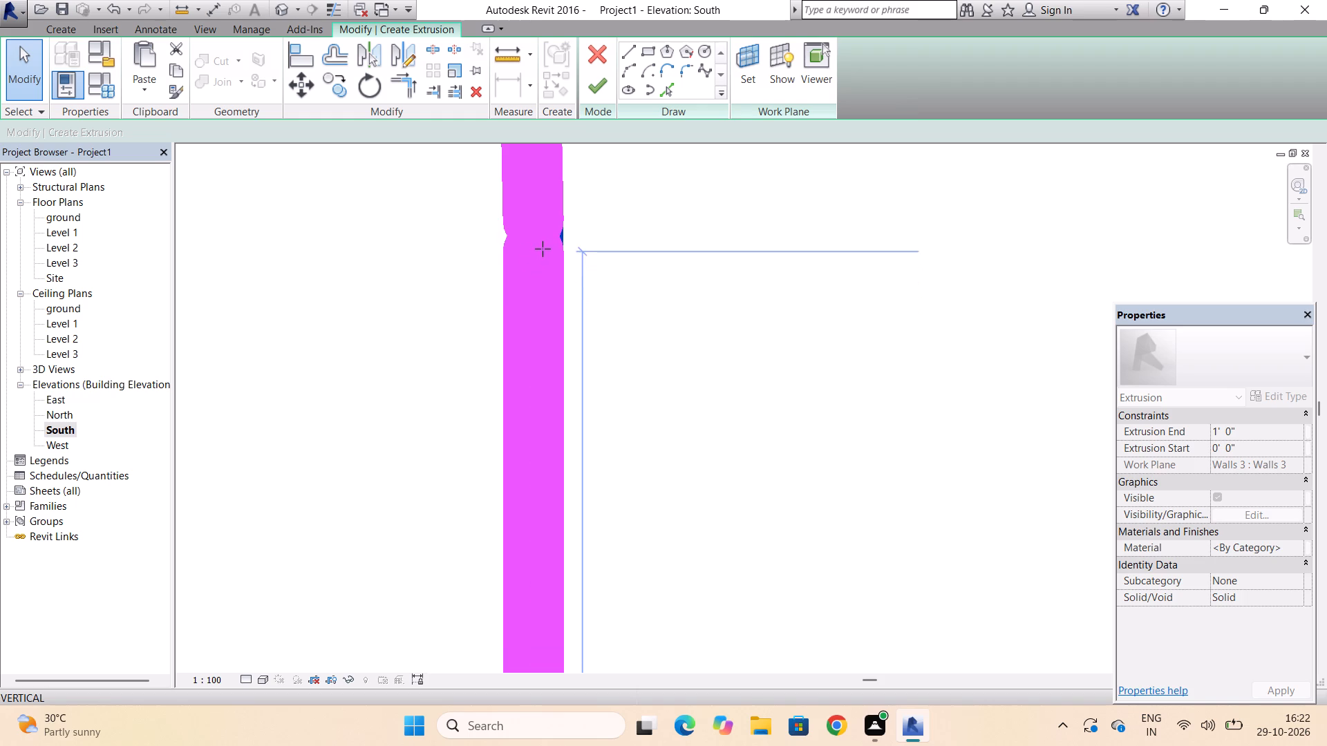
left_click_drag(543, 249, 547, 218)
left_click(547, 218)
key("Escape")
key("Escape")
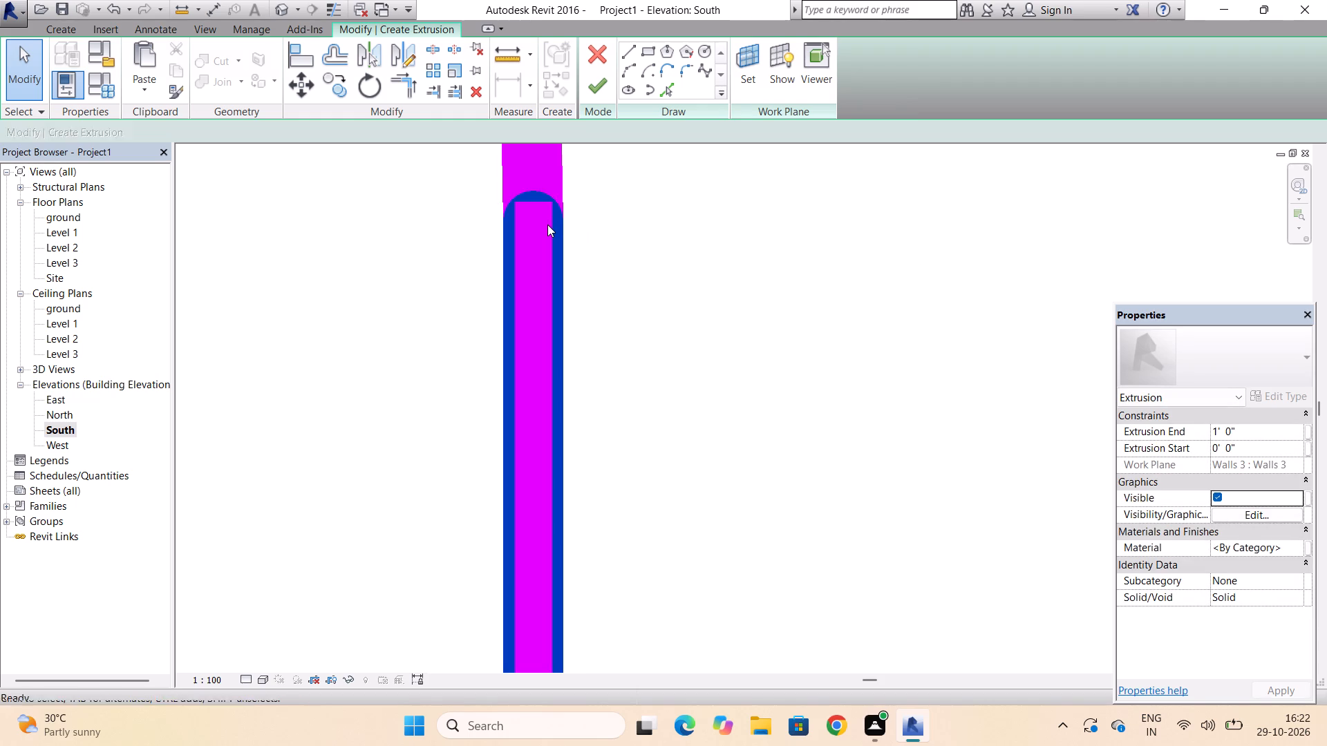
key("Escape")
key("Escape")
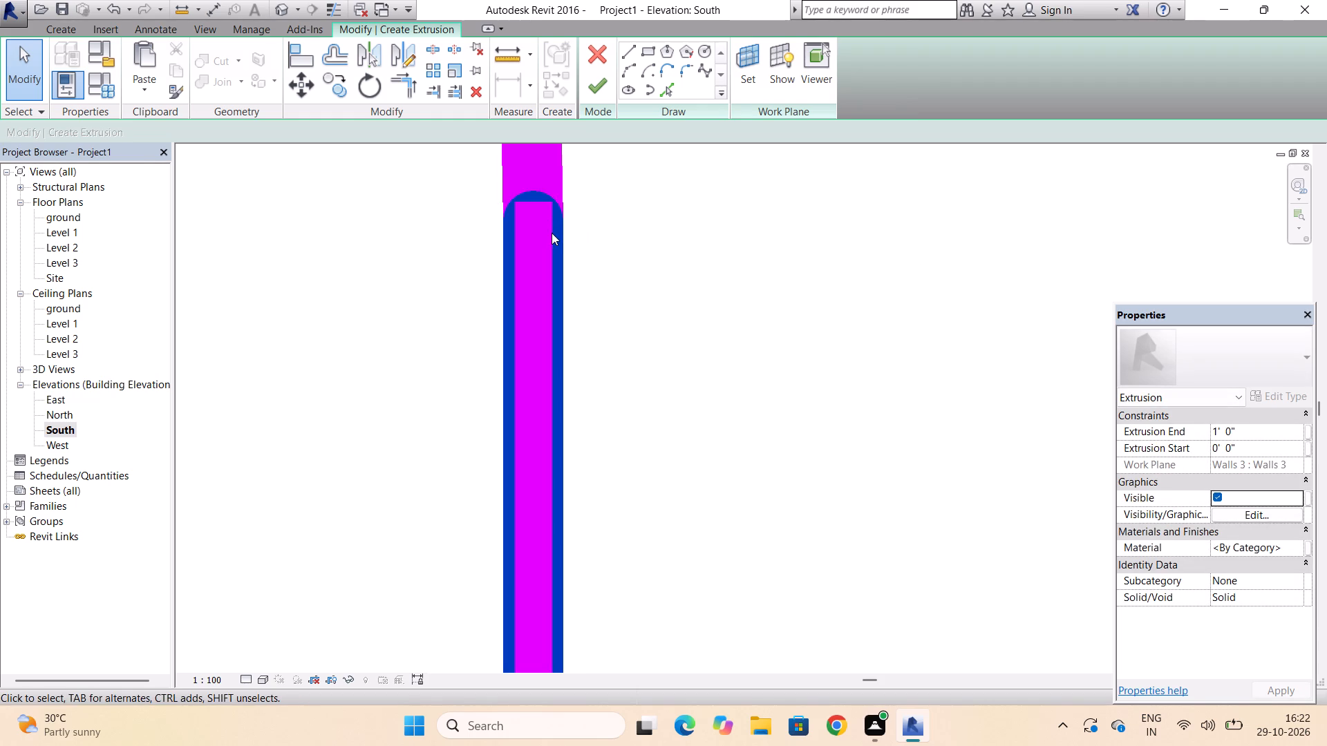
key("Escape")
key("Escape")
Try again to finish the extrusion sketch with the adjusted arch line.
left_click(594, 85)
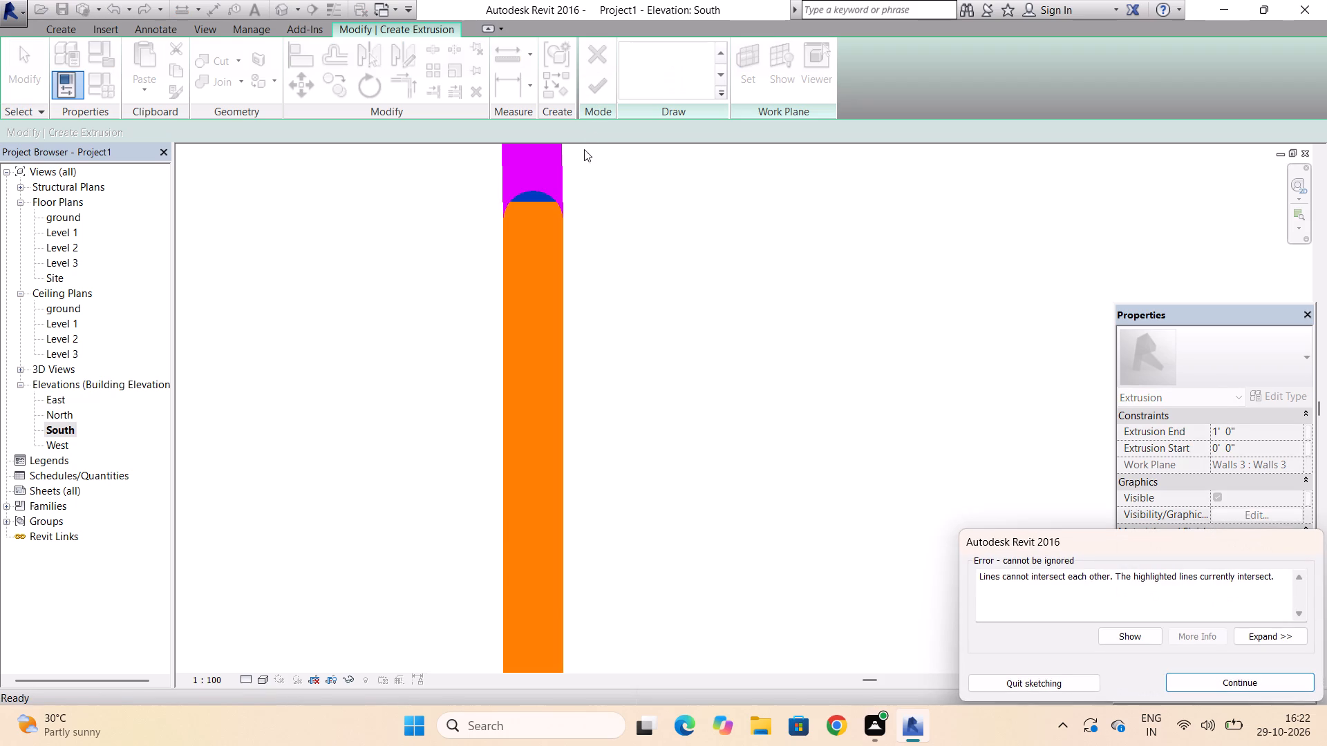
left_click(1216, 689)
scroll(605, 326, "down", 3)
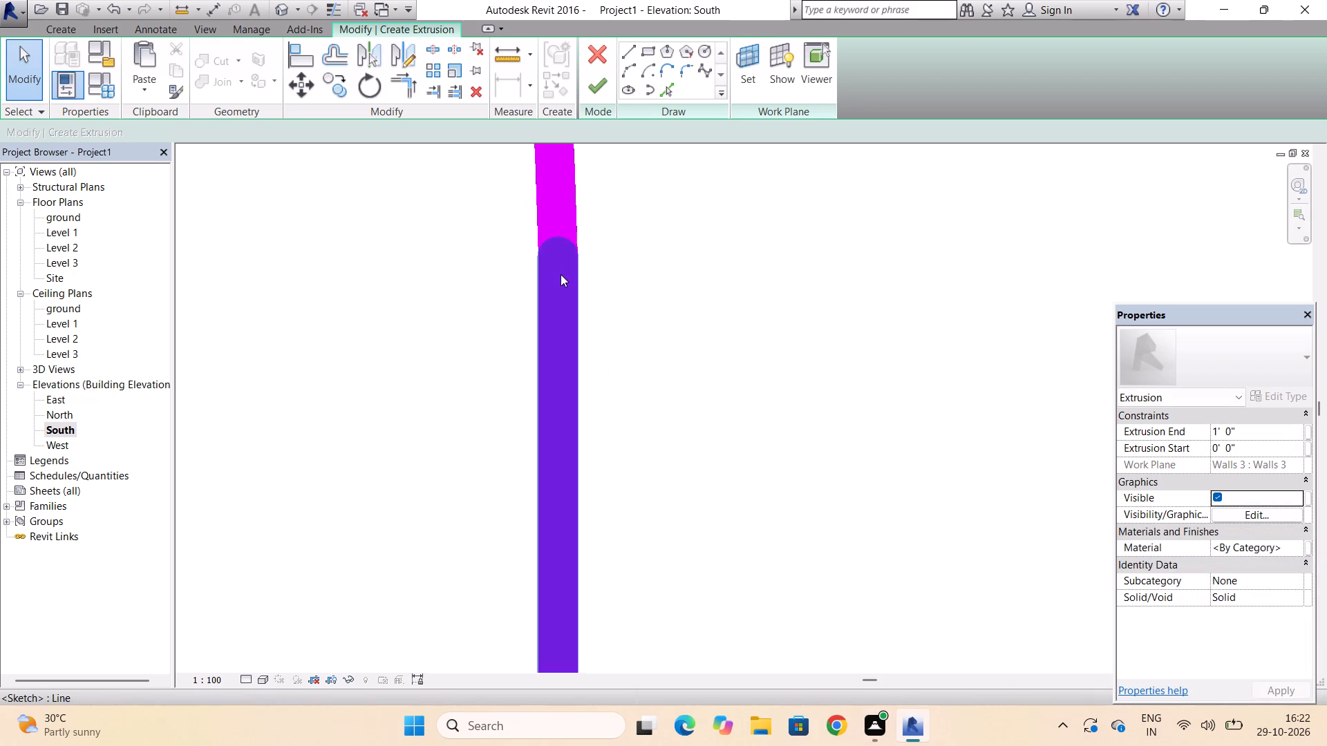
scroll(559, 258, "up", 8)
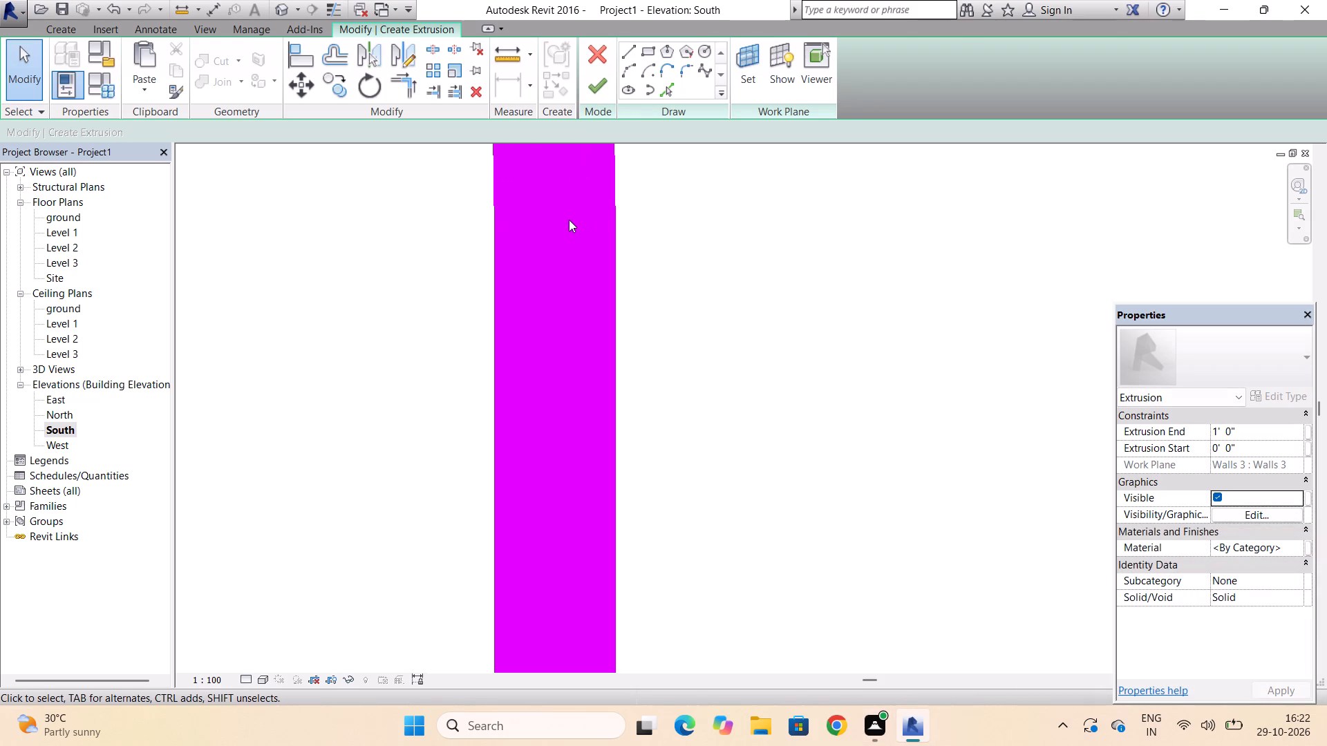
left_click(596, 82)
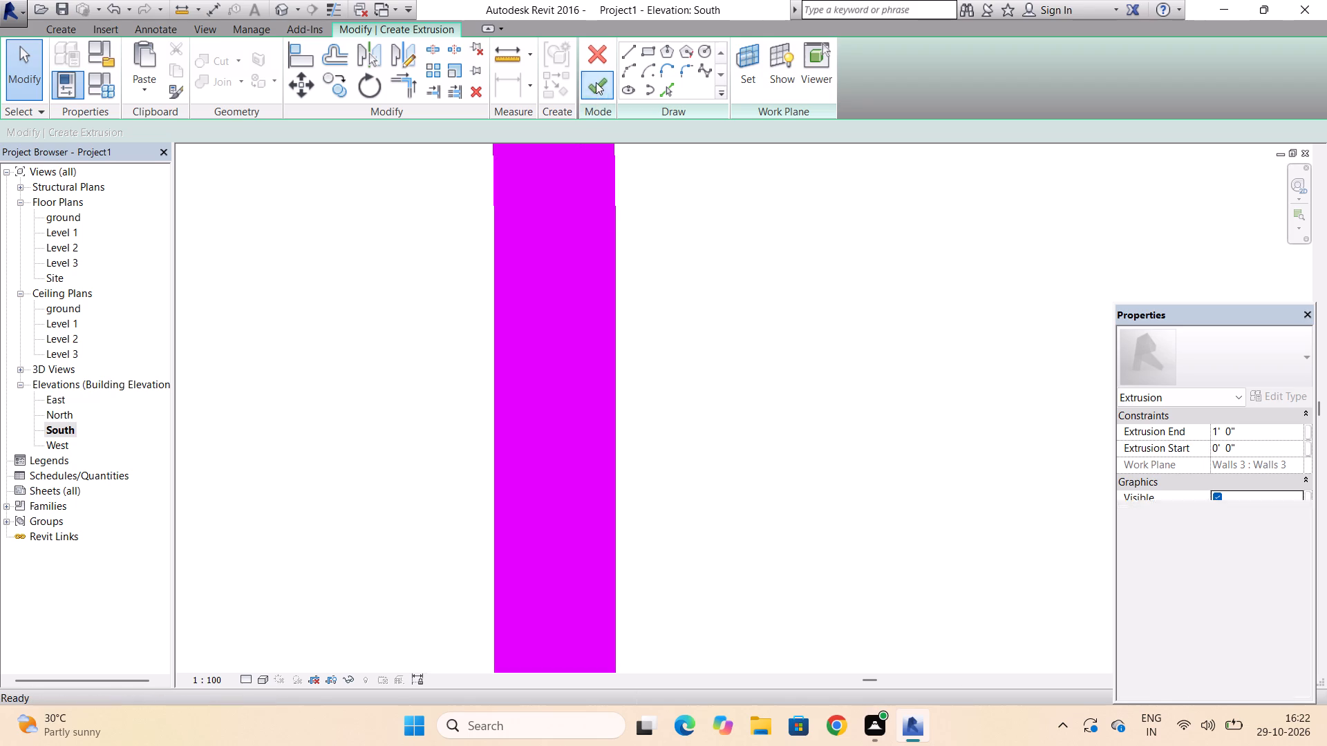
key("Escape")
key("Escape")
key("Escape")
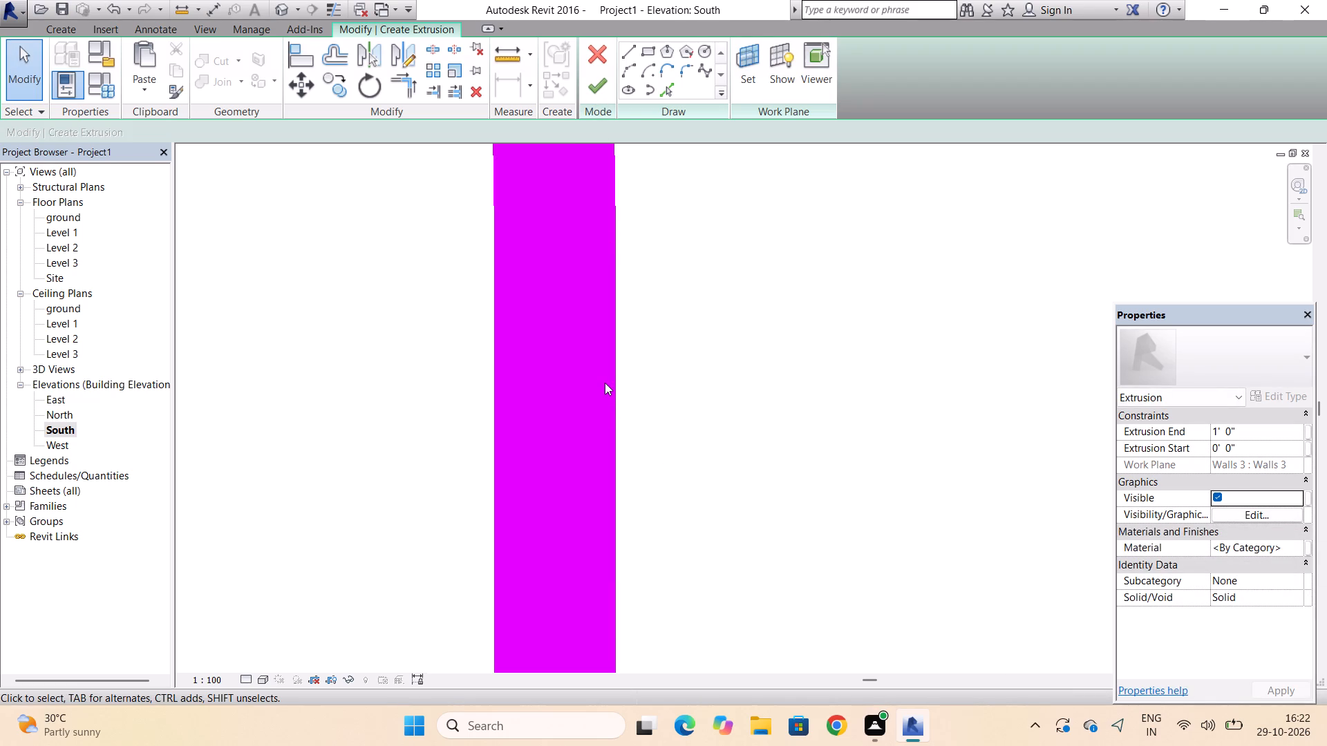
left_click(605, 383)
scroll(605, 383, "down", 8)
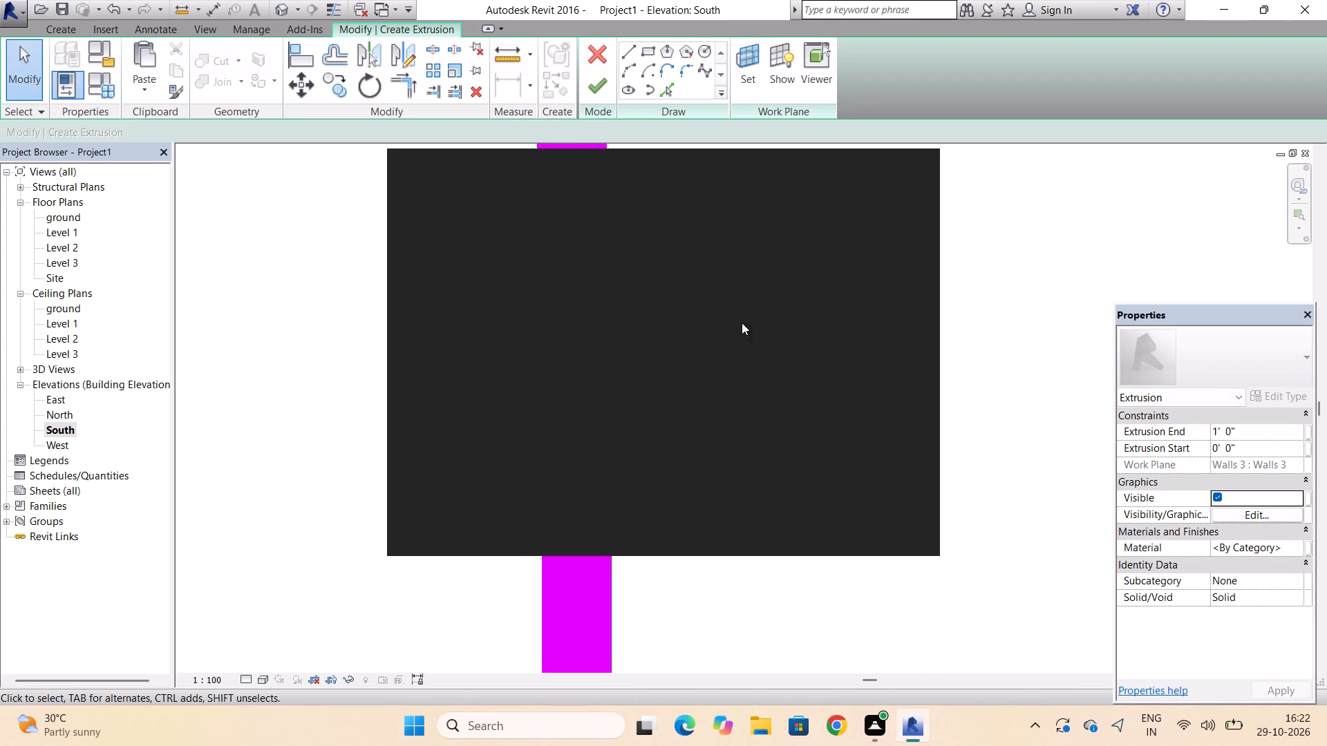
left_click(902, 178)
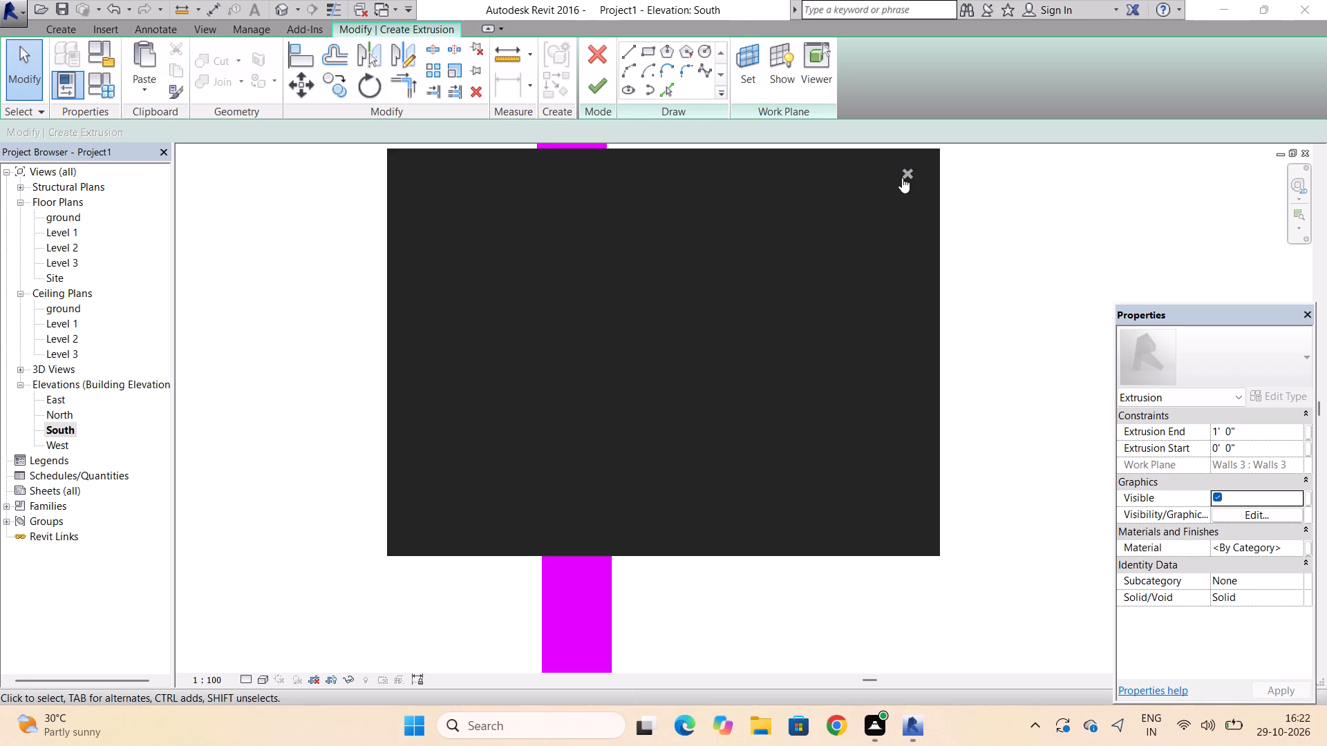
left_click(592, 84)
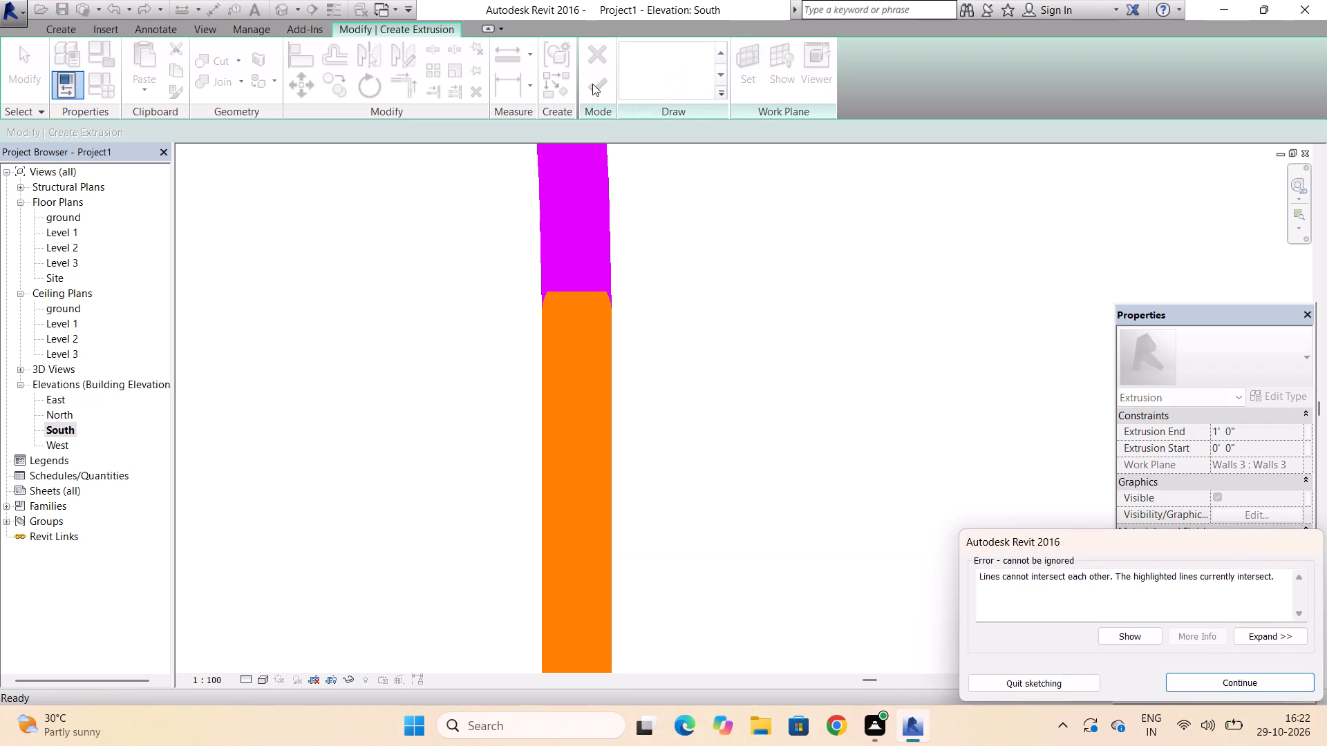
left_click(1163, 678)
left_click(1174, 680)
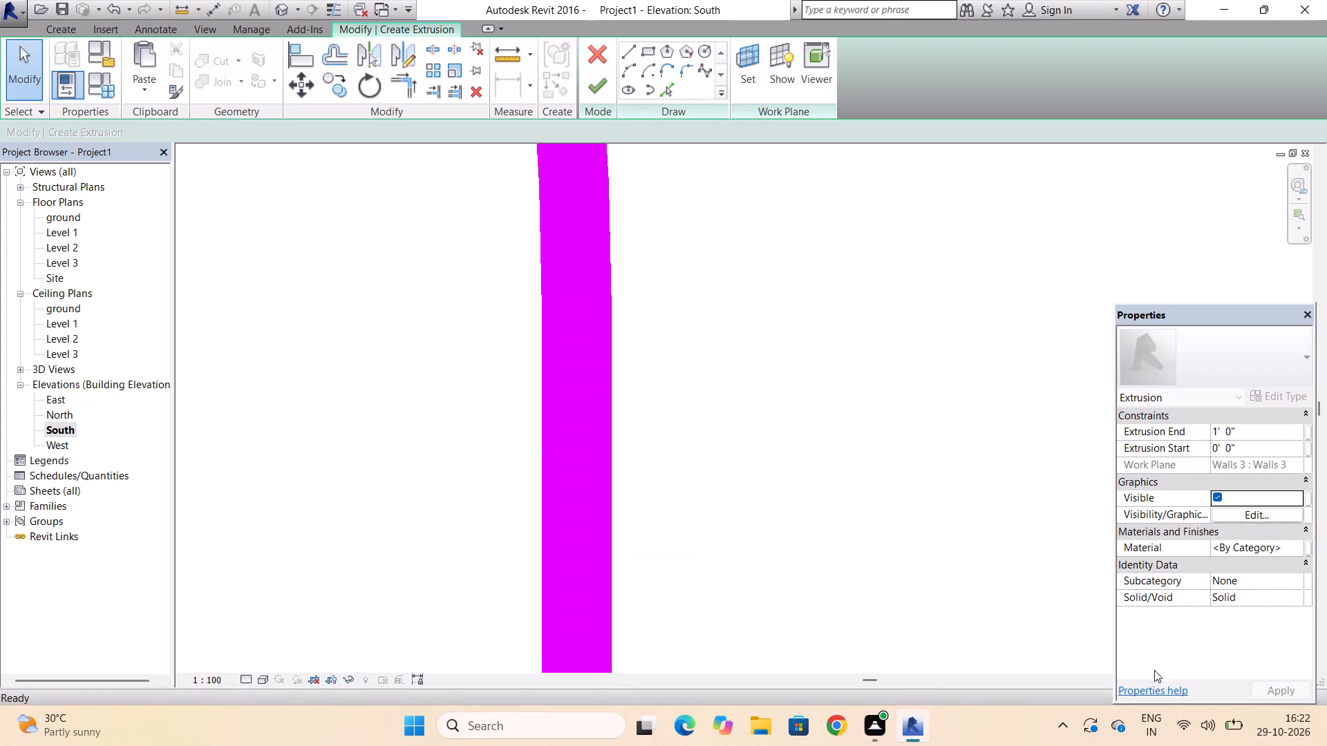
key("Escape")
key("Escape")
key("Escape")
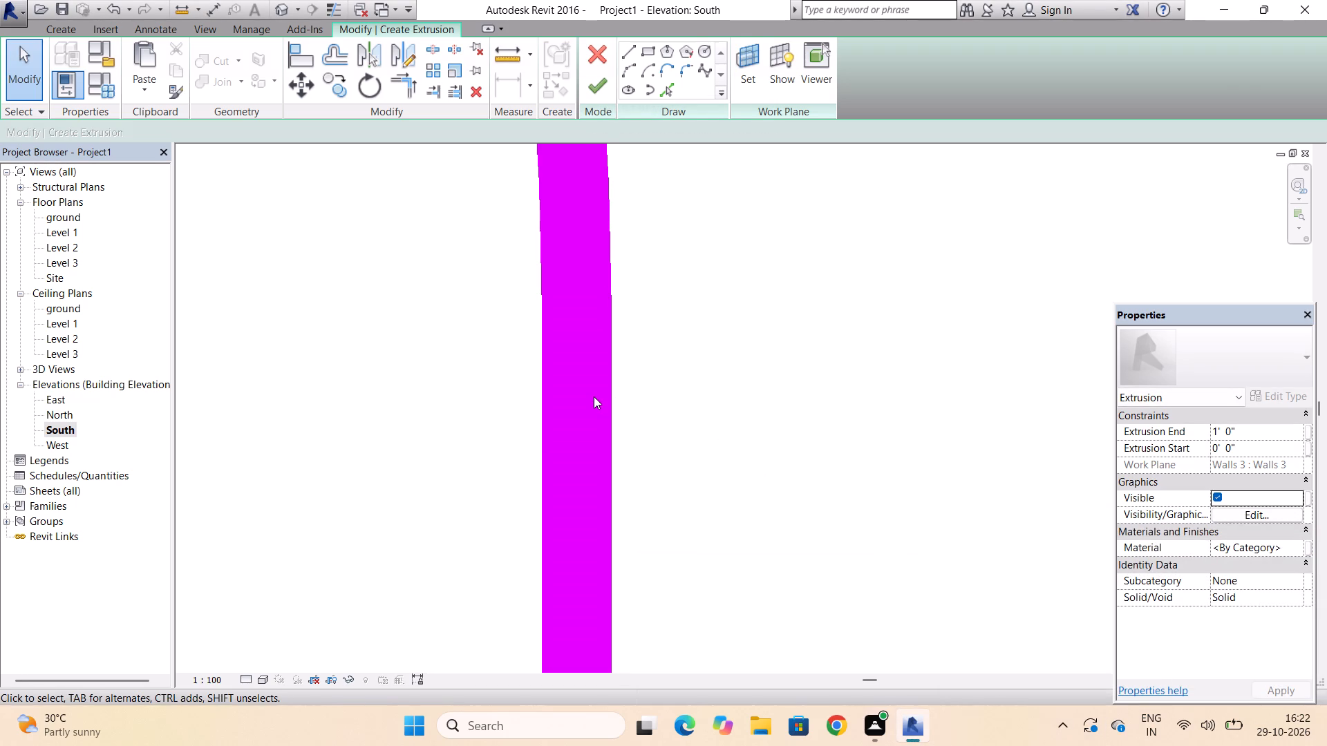
Delete the arched opening's right vertical line between the semicircle and Level 2.
left_click(608, 393)
scroll(608, 393, "down", 8)
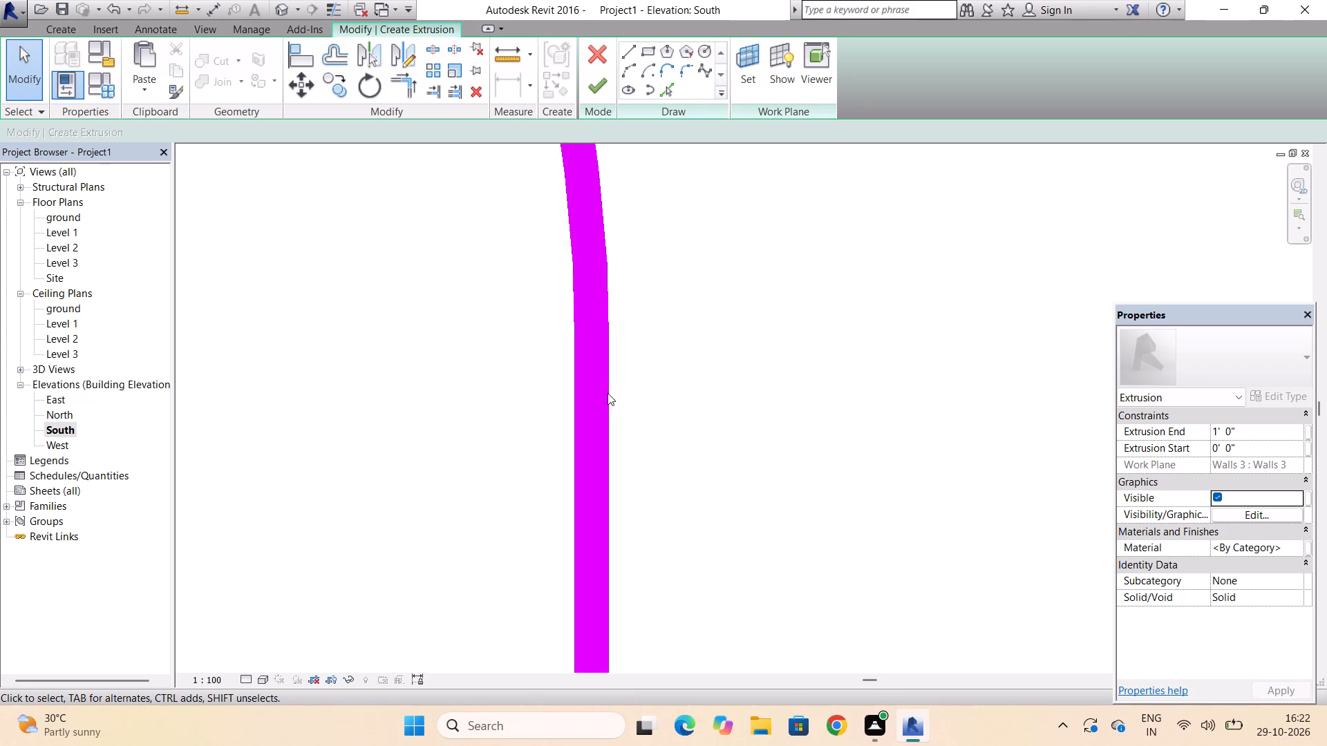
scroll(608, 393, "down", 14)
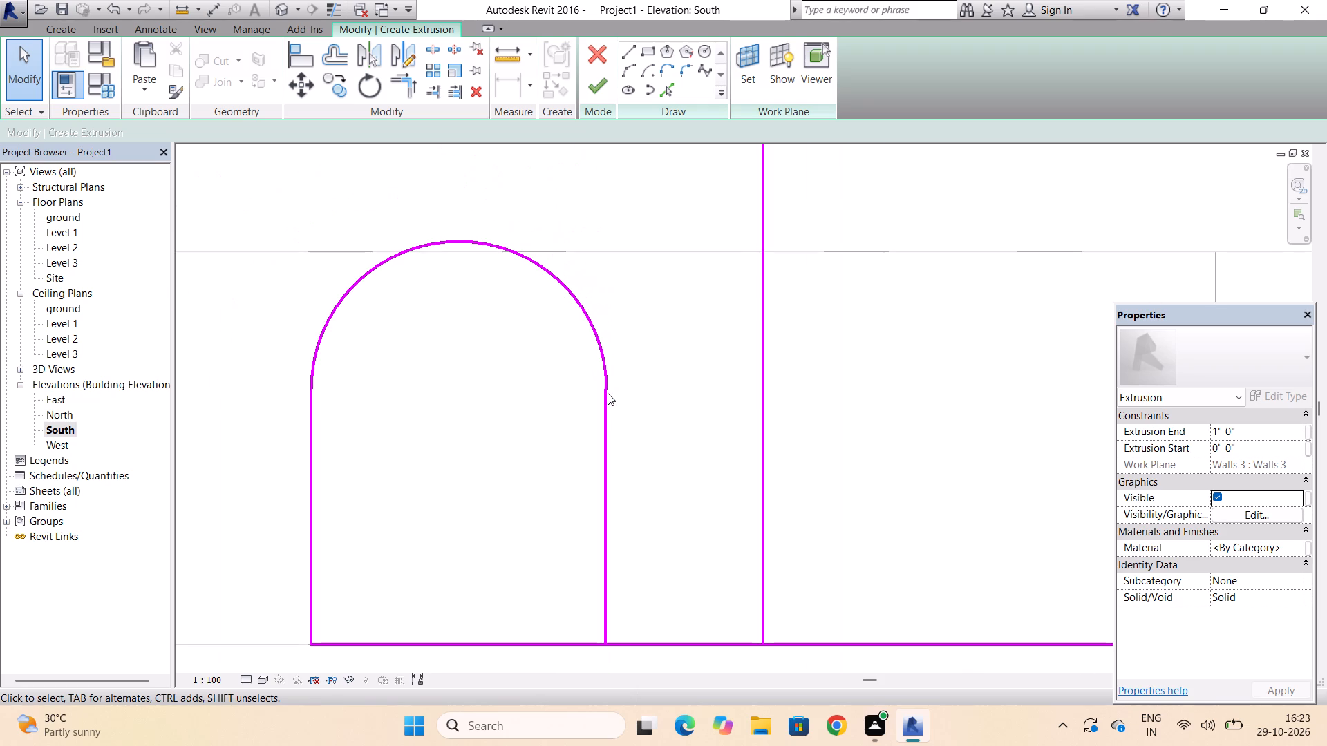
left_click_drag(666, 431, 563, 465)
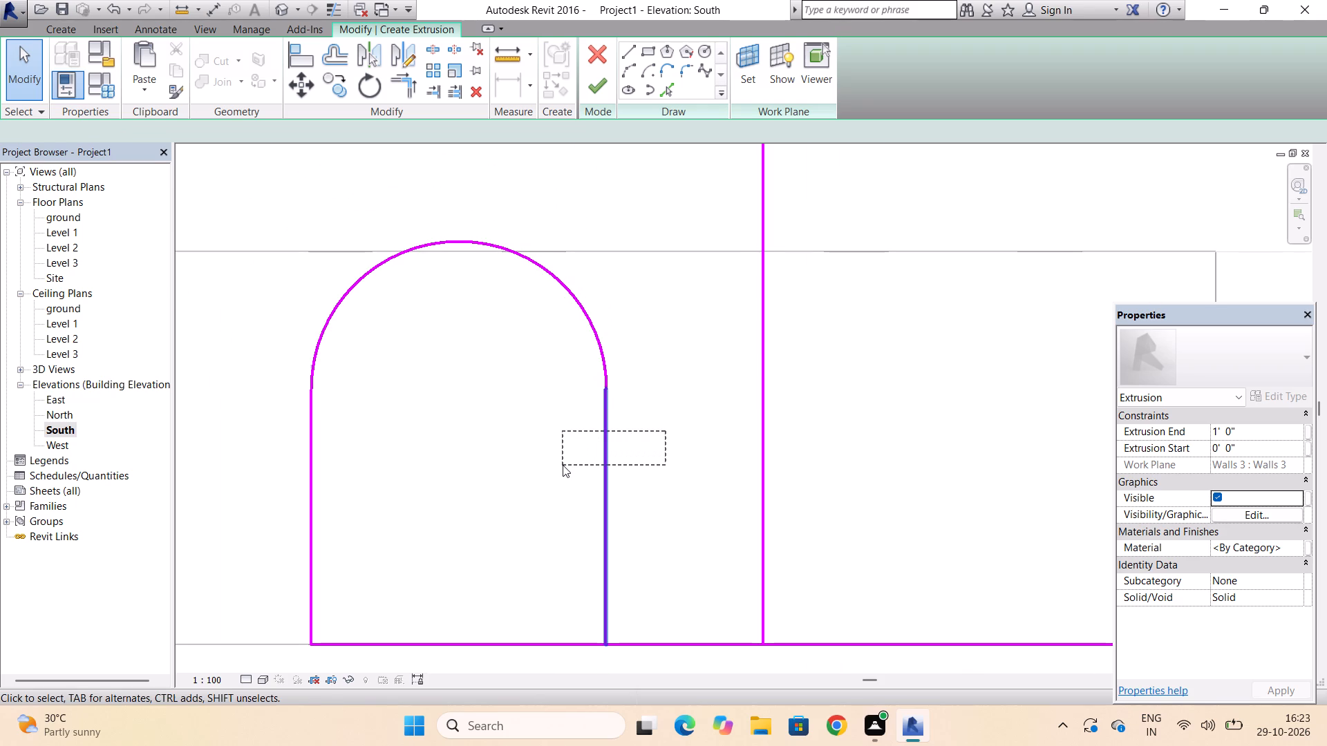
key("Delete")
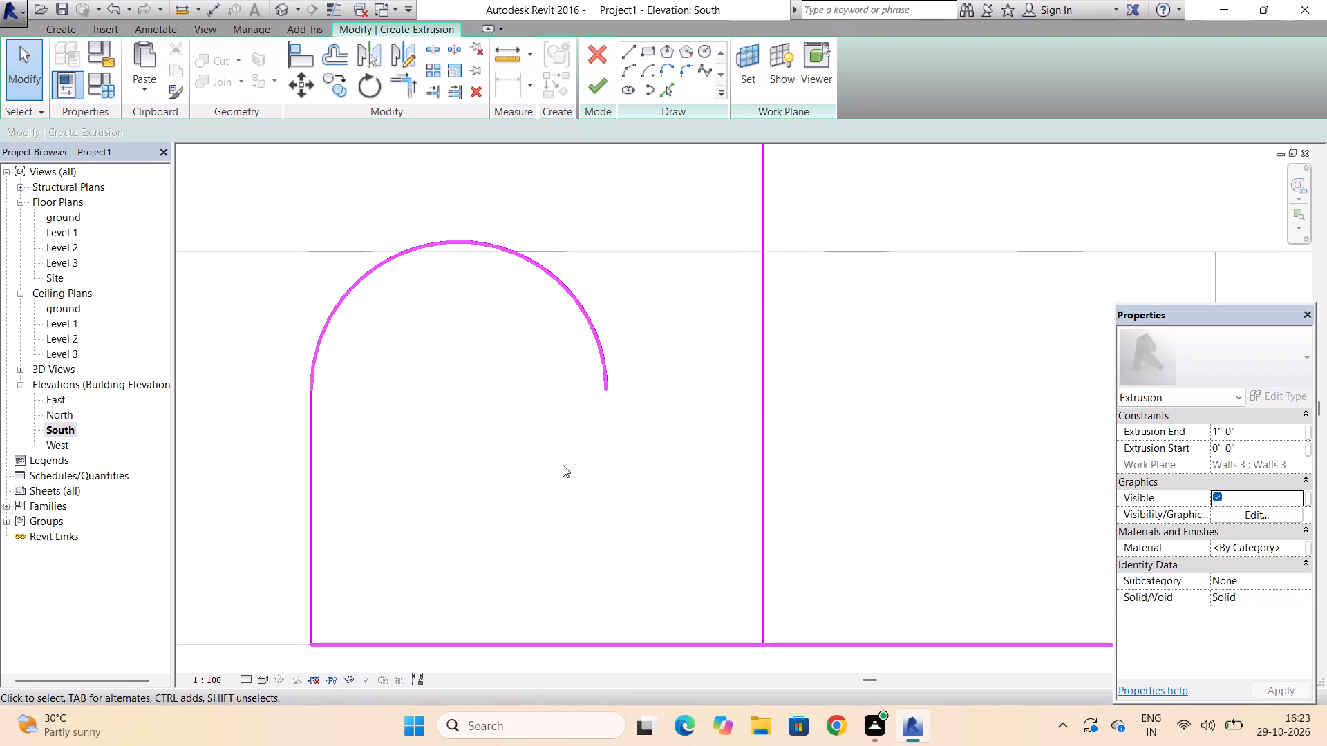
Draw a vertical line about 6'-6" long from the semicircle's open right end down to the Level 2 sketch line.
left_click(626, 54)
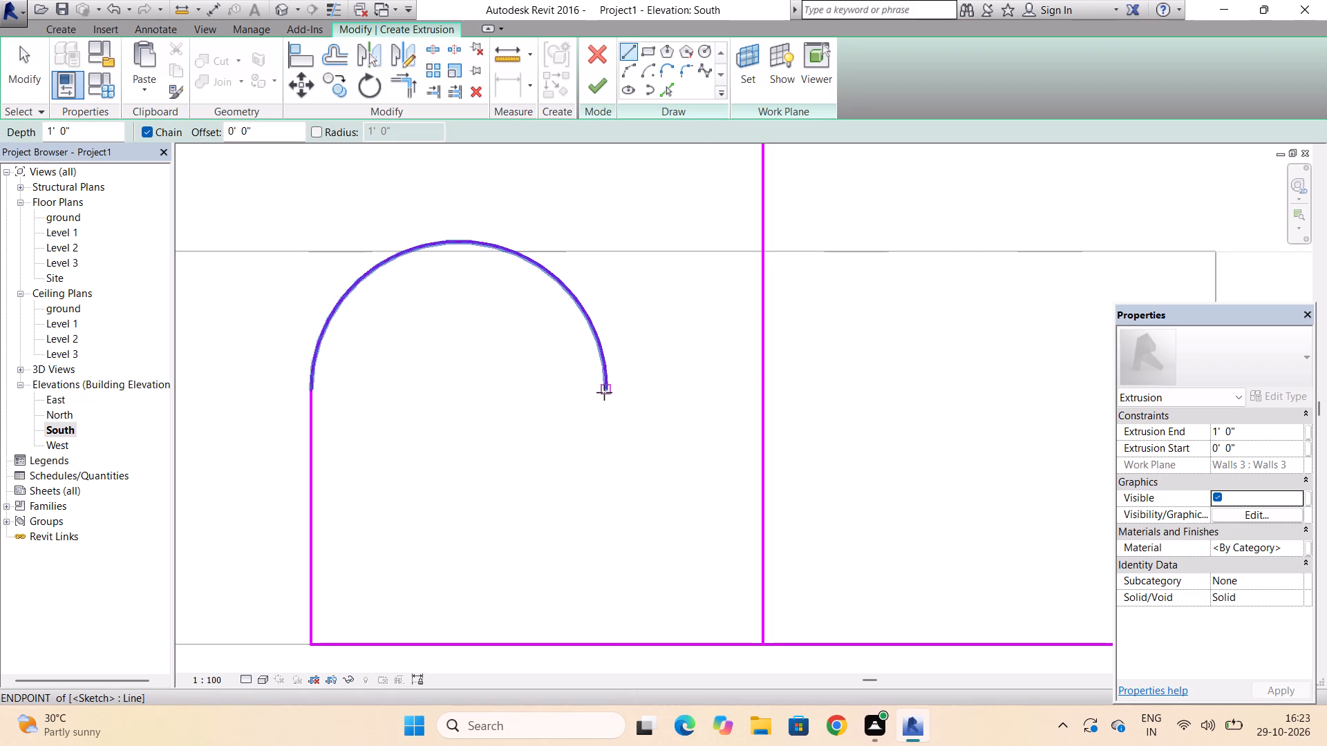
left_click(605, 388)
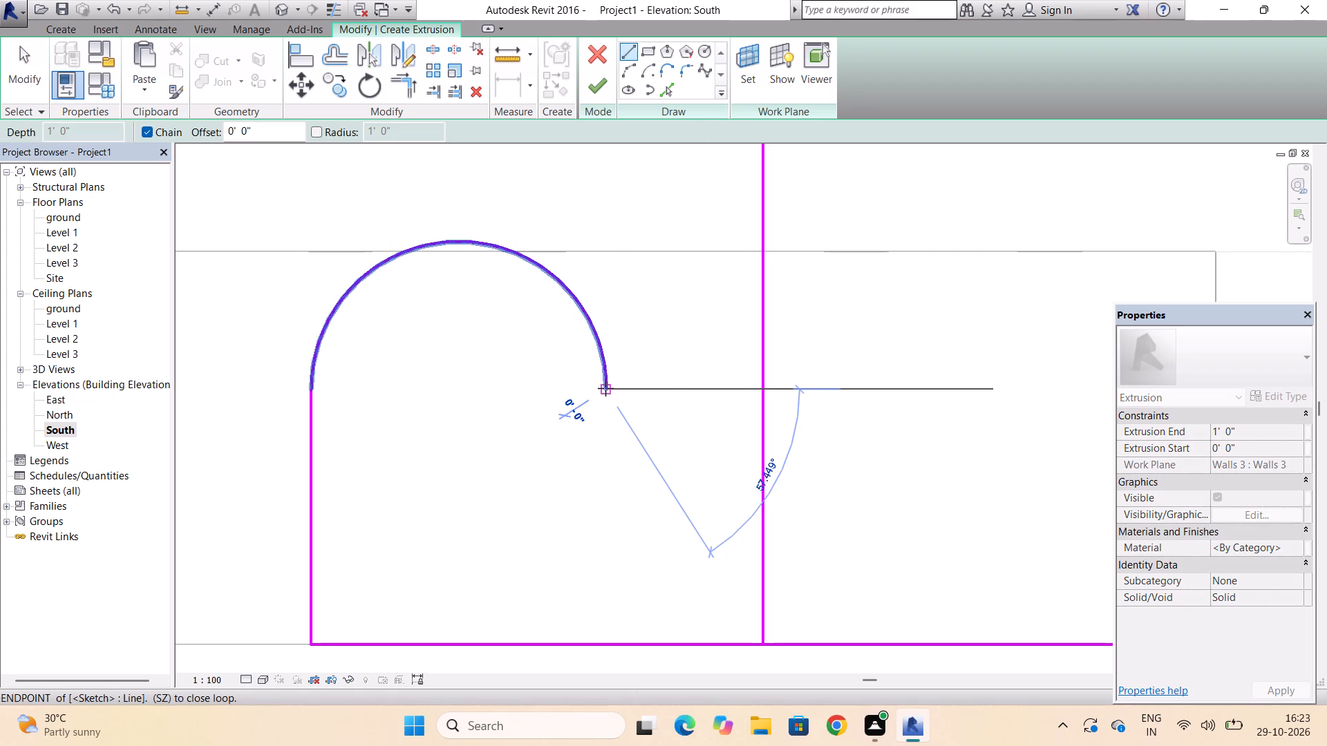
left_click(610, 647)
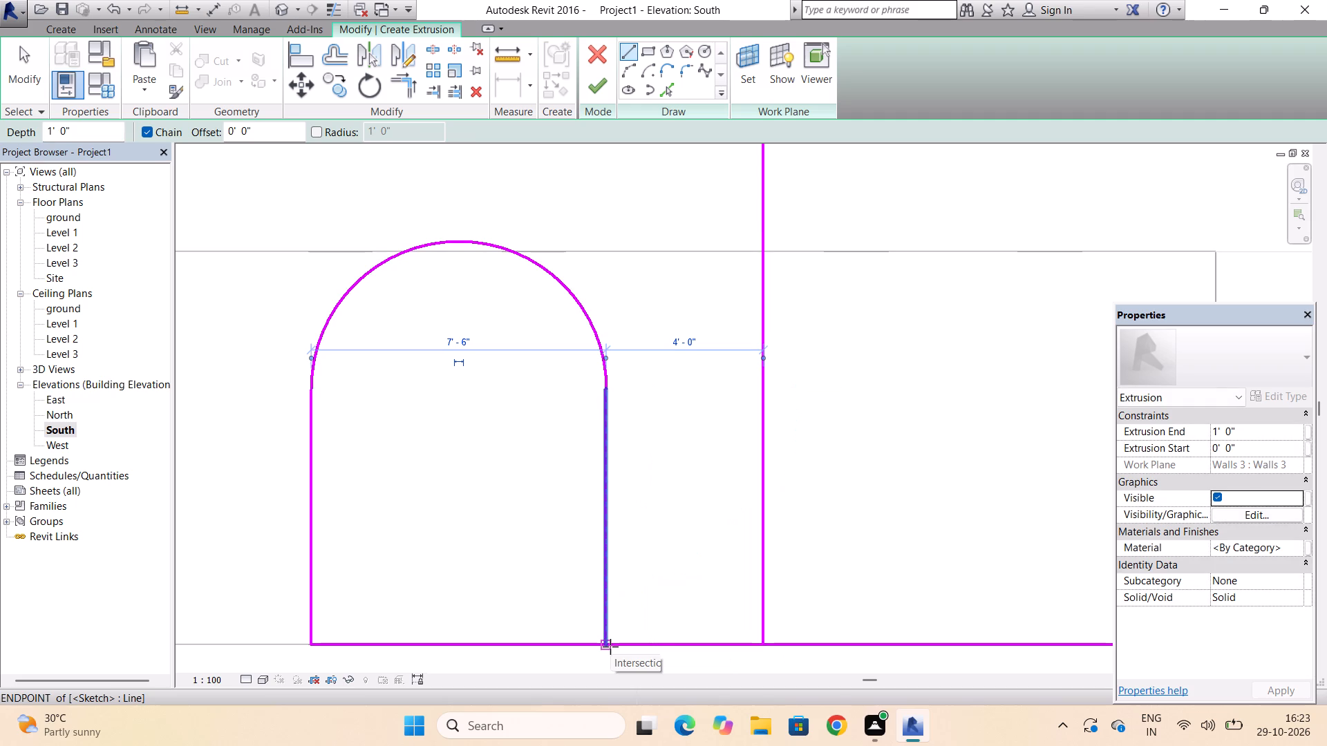
type("``")
key("grave")
key("grave")
scroll(653, 564, "down", 6)
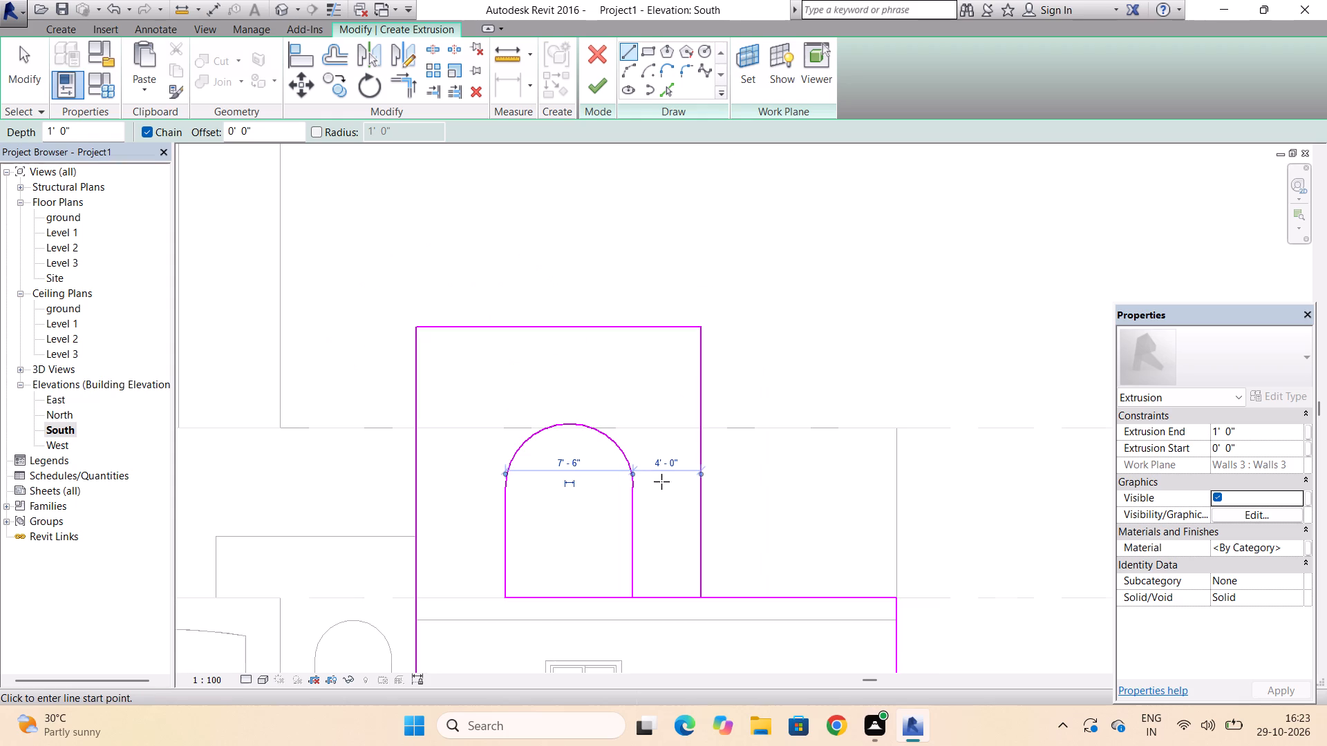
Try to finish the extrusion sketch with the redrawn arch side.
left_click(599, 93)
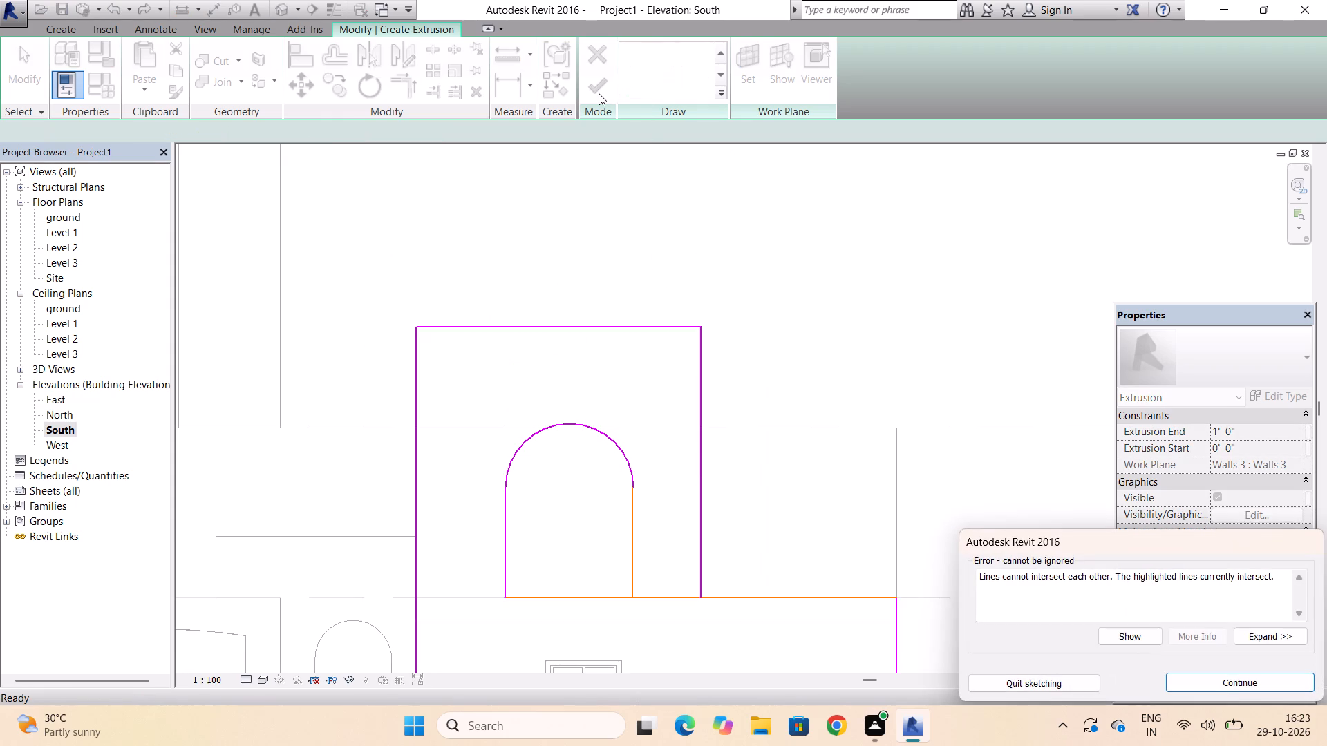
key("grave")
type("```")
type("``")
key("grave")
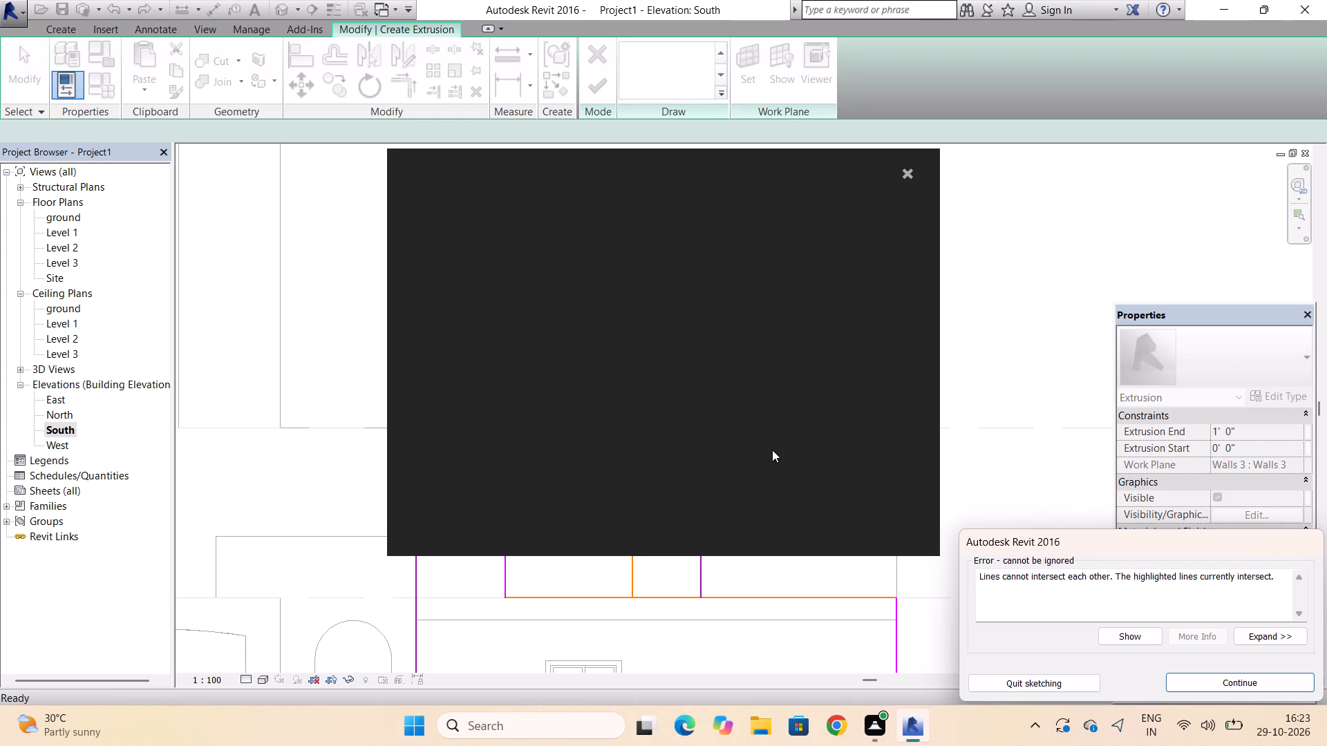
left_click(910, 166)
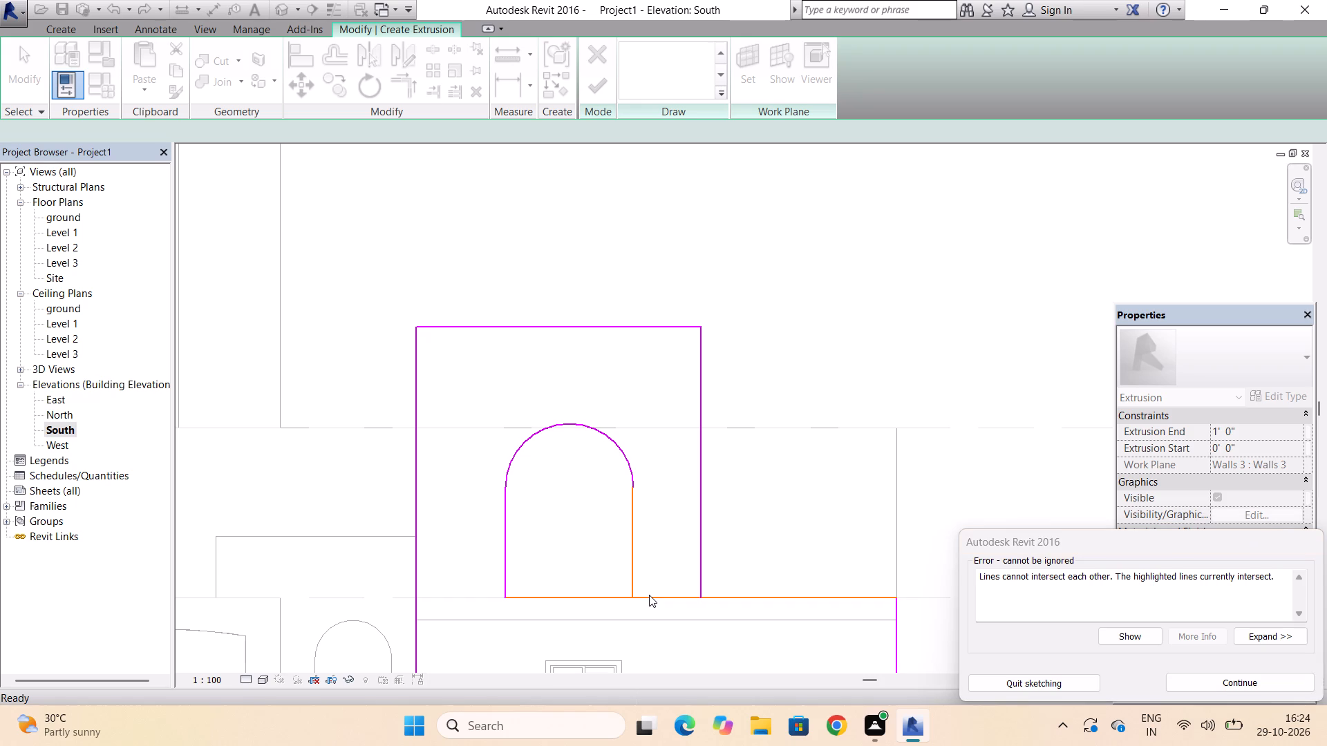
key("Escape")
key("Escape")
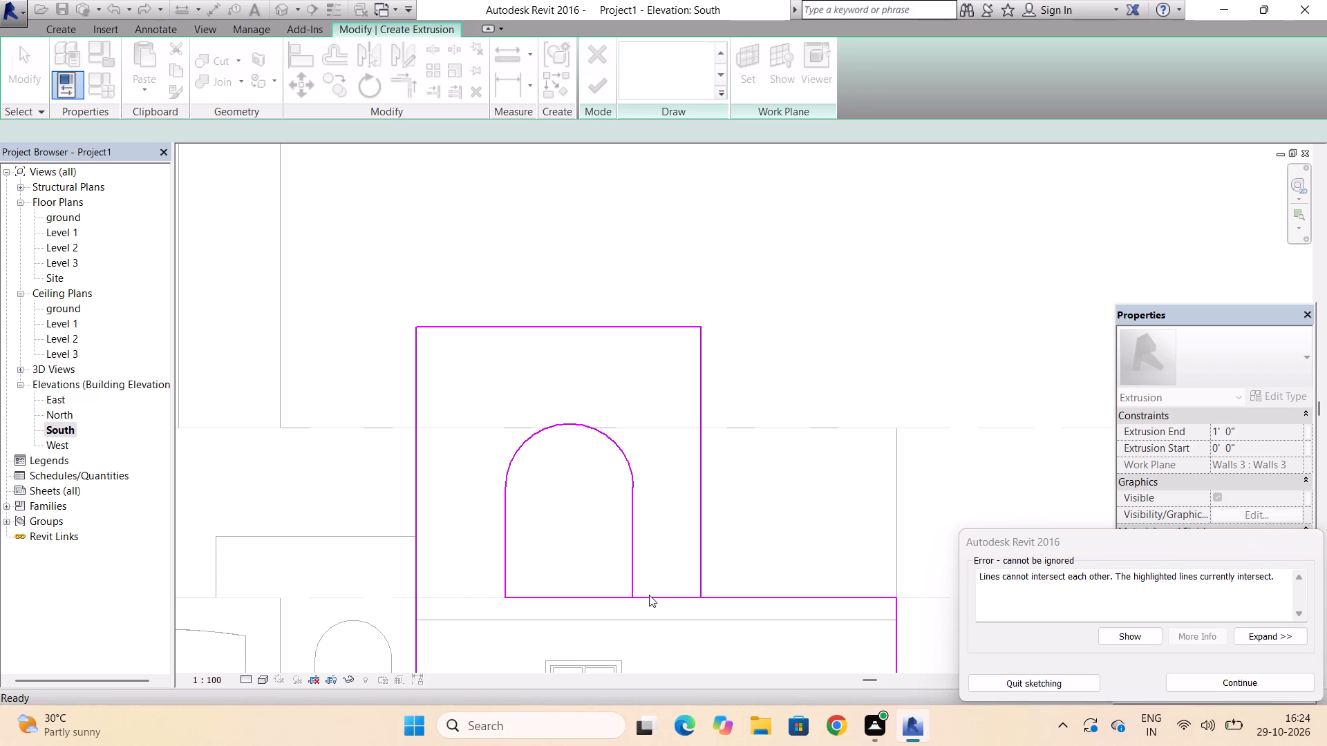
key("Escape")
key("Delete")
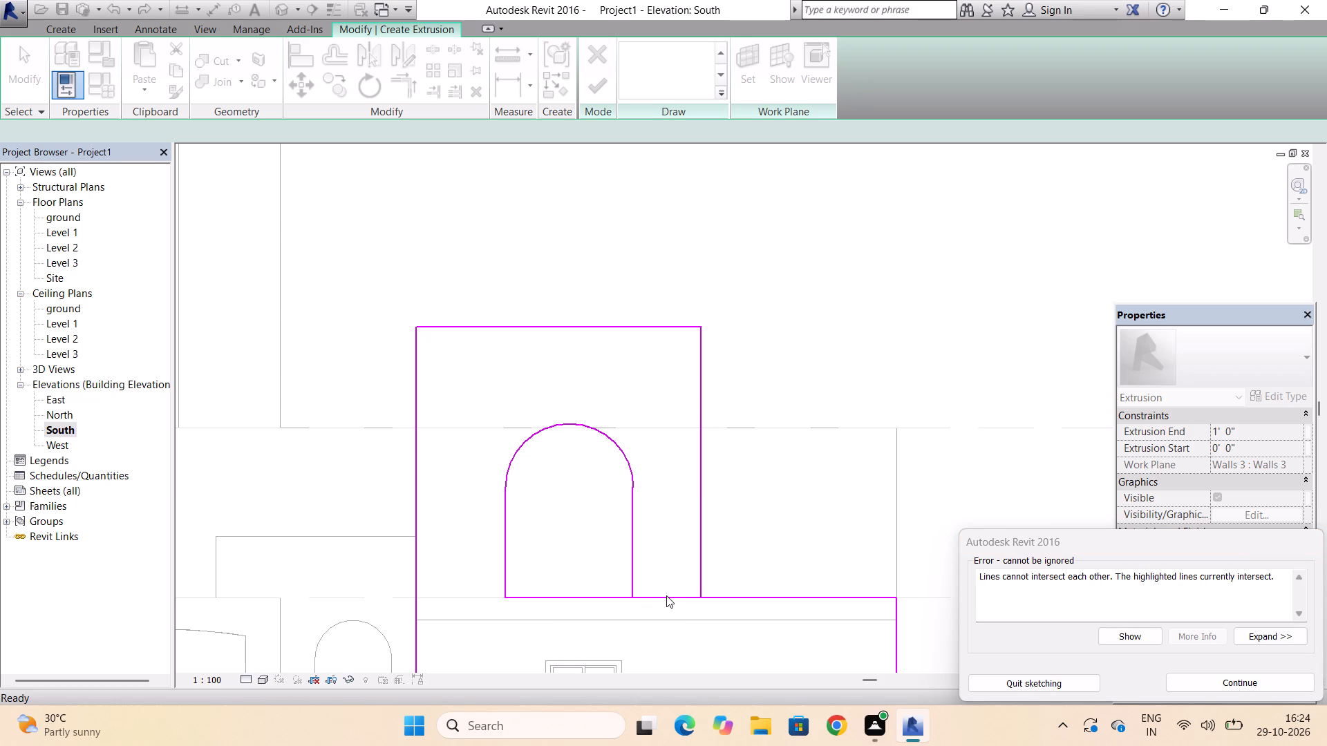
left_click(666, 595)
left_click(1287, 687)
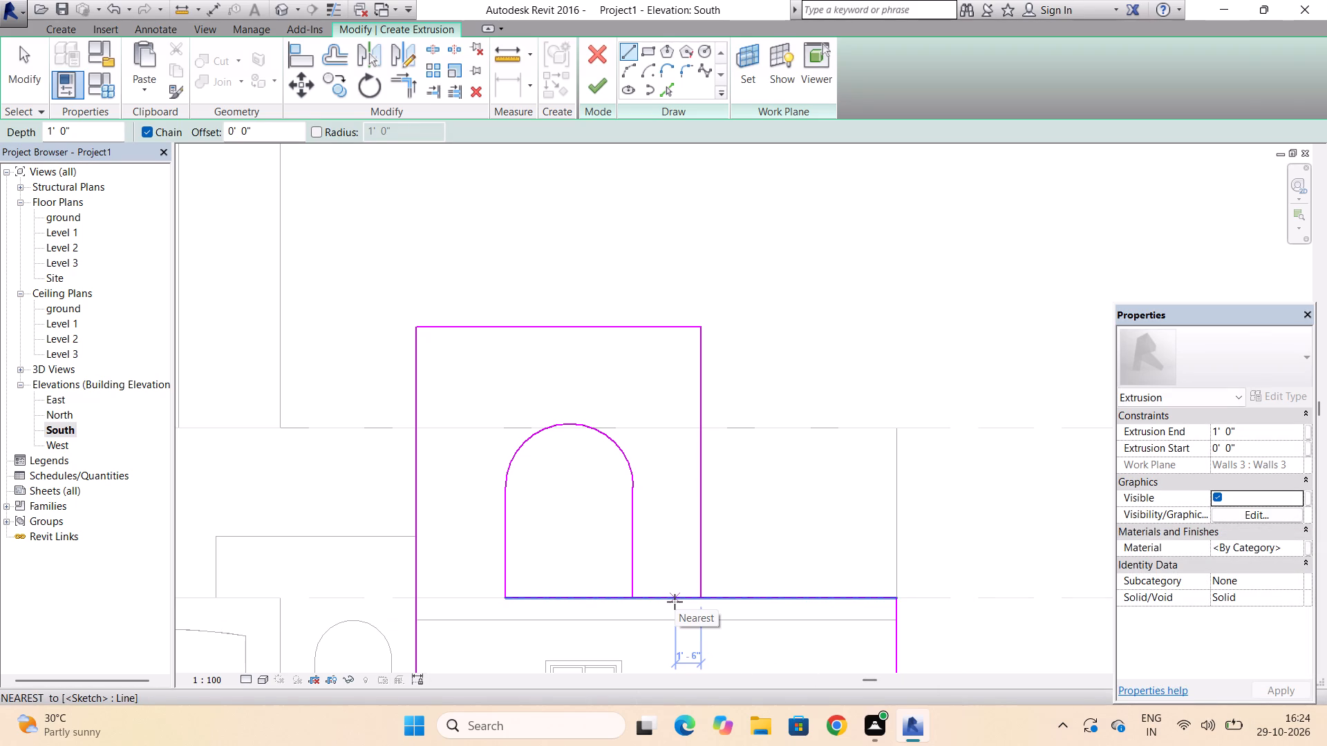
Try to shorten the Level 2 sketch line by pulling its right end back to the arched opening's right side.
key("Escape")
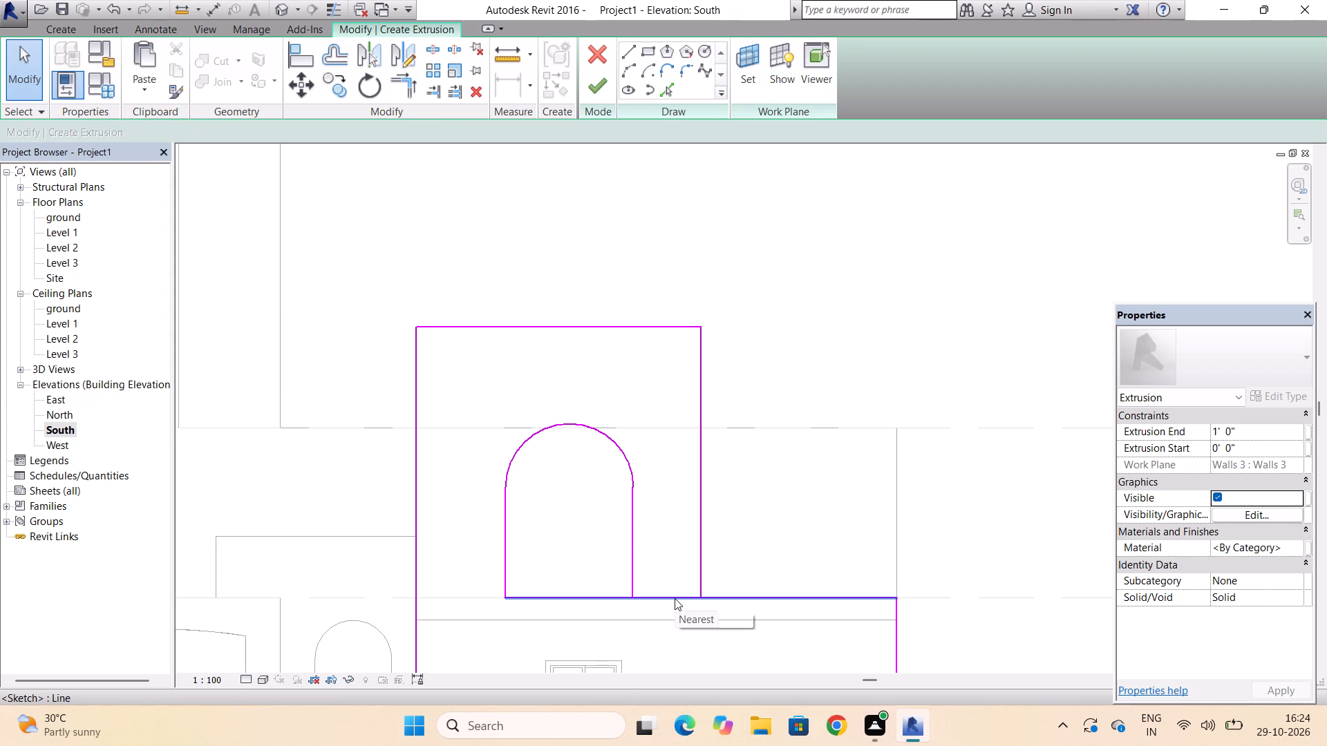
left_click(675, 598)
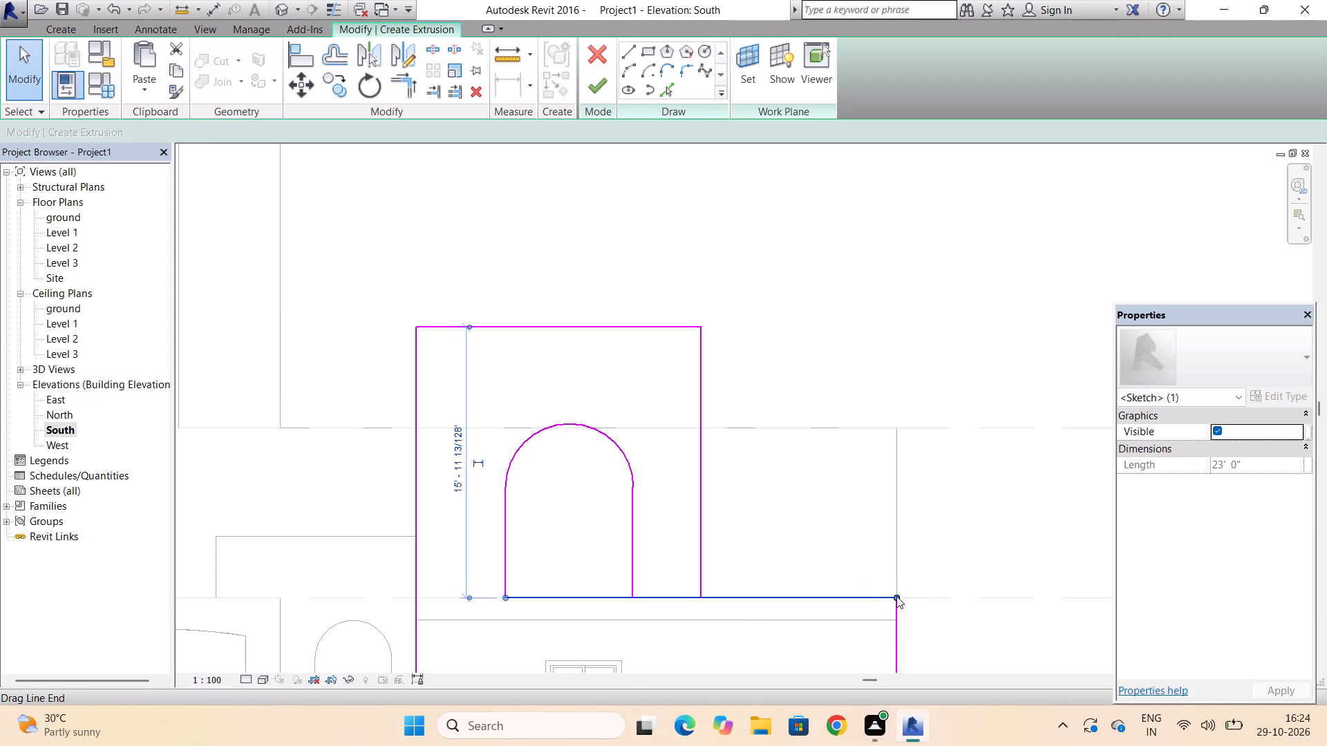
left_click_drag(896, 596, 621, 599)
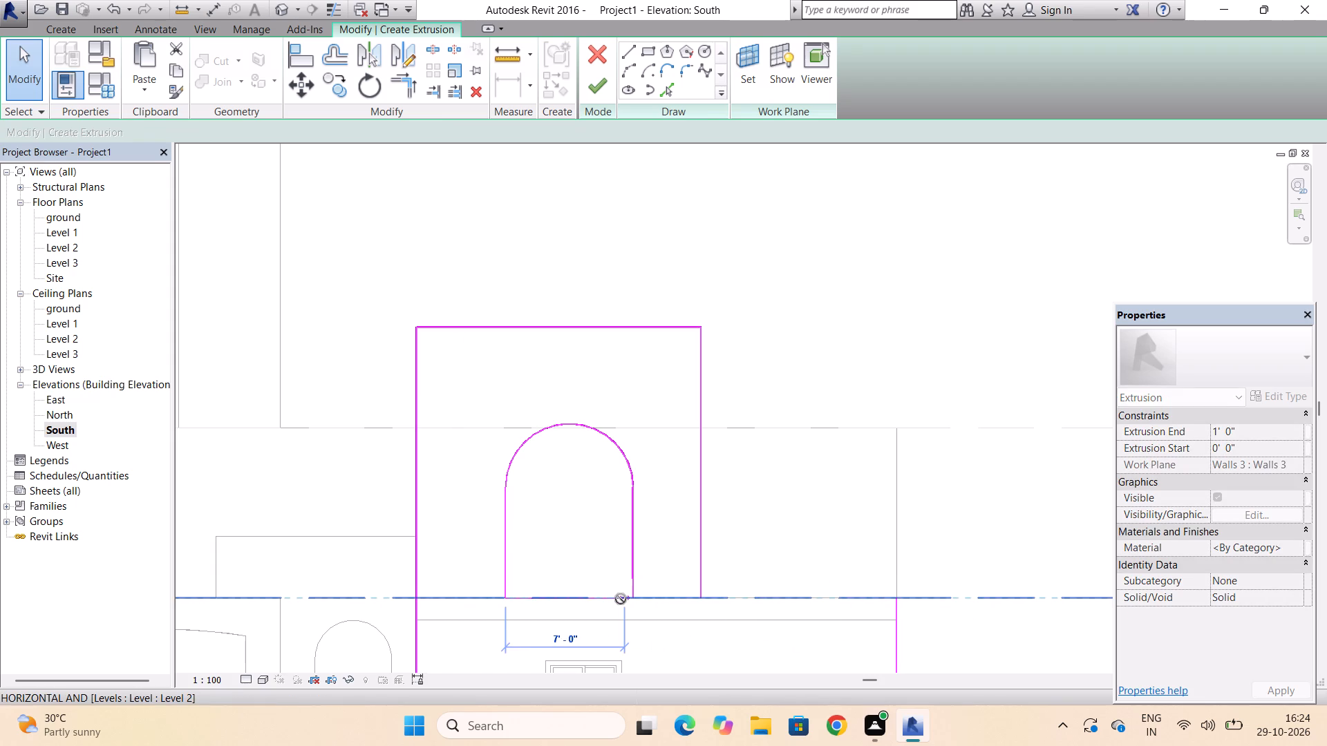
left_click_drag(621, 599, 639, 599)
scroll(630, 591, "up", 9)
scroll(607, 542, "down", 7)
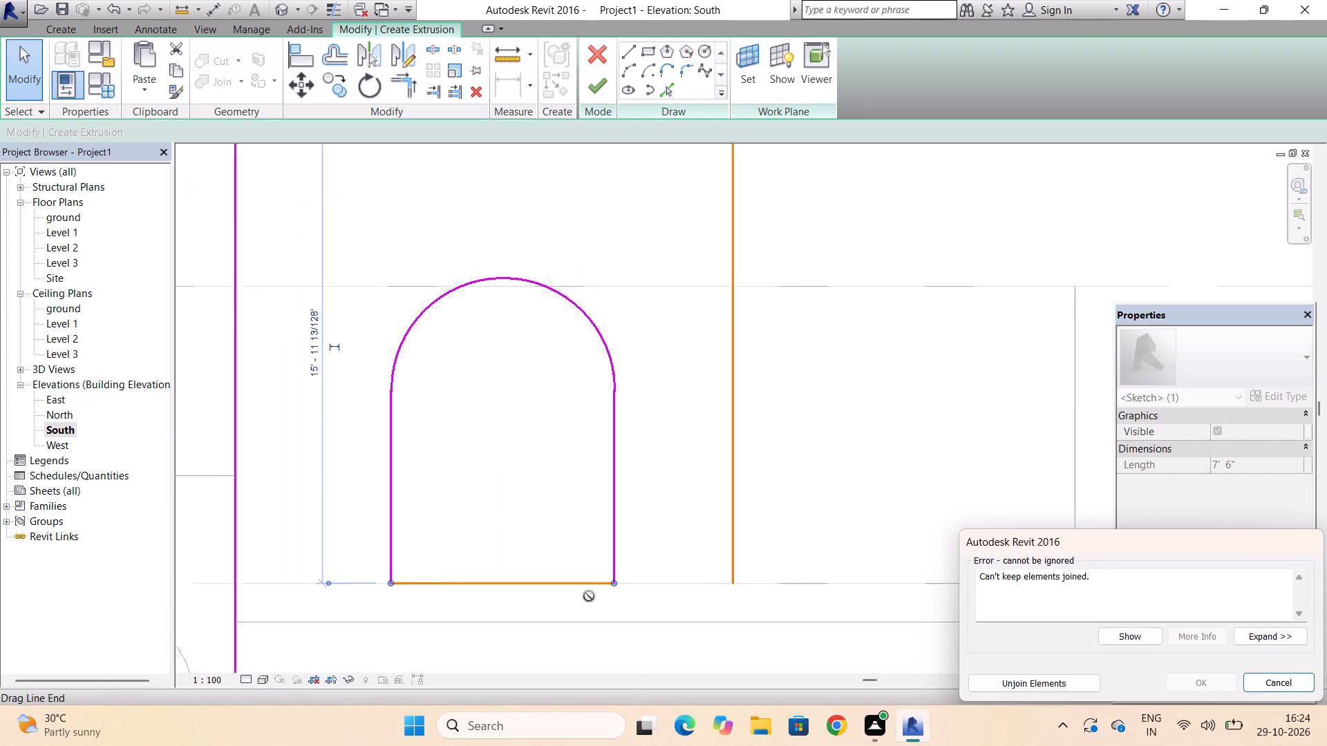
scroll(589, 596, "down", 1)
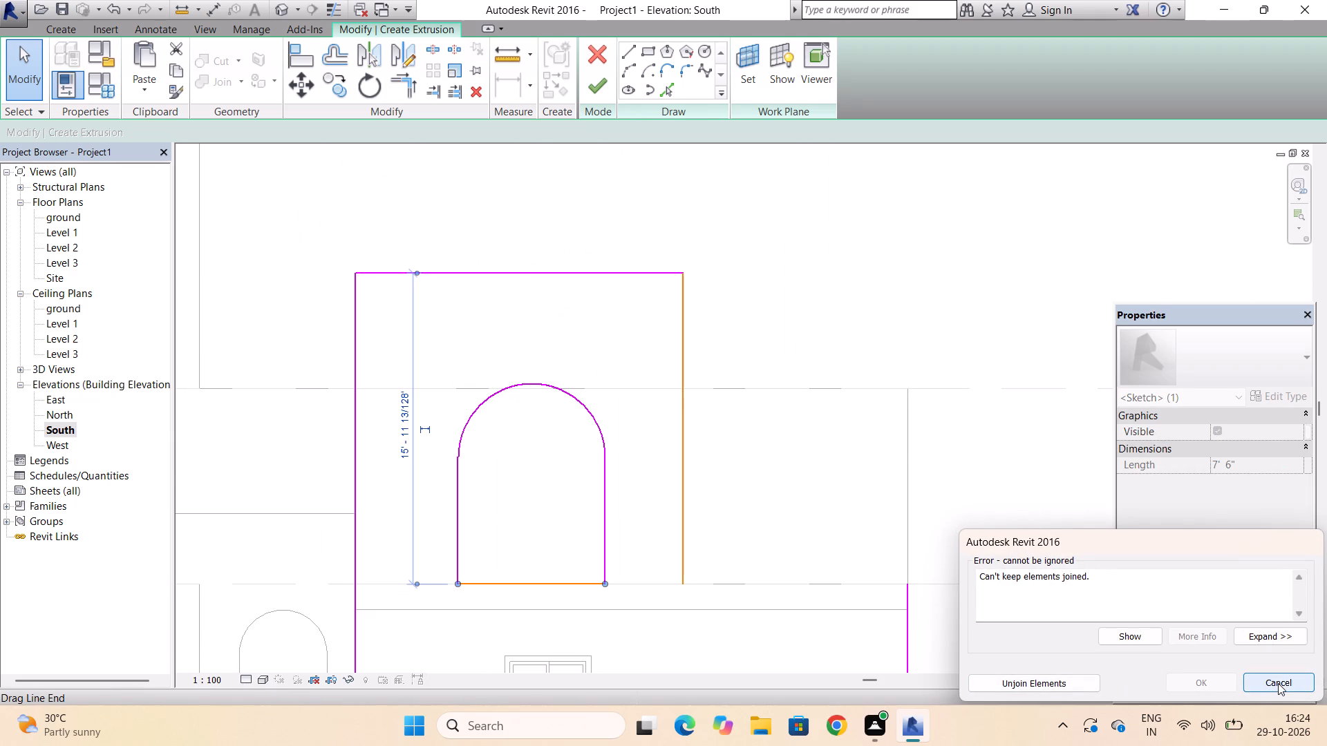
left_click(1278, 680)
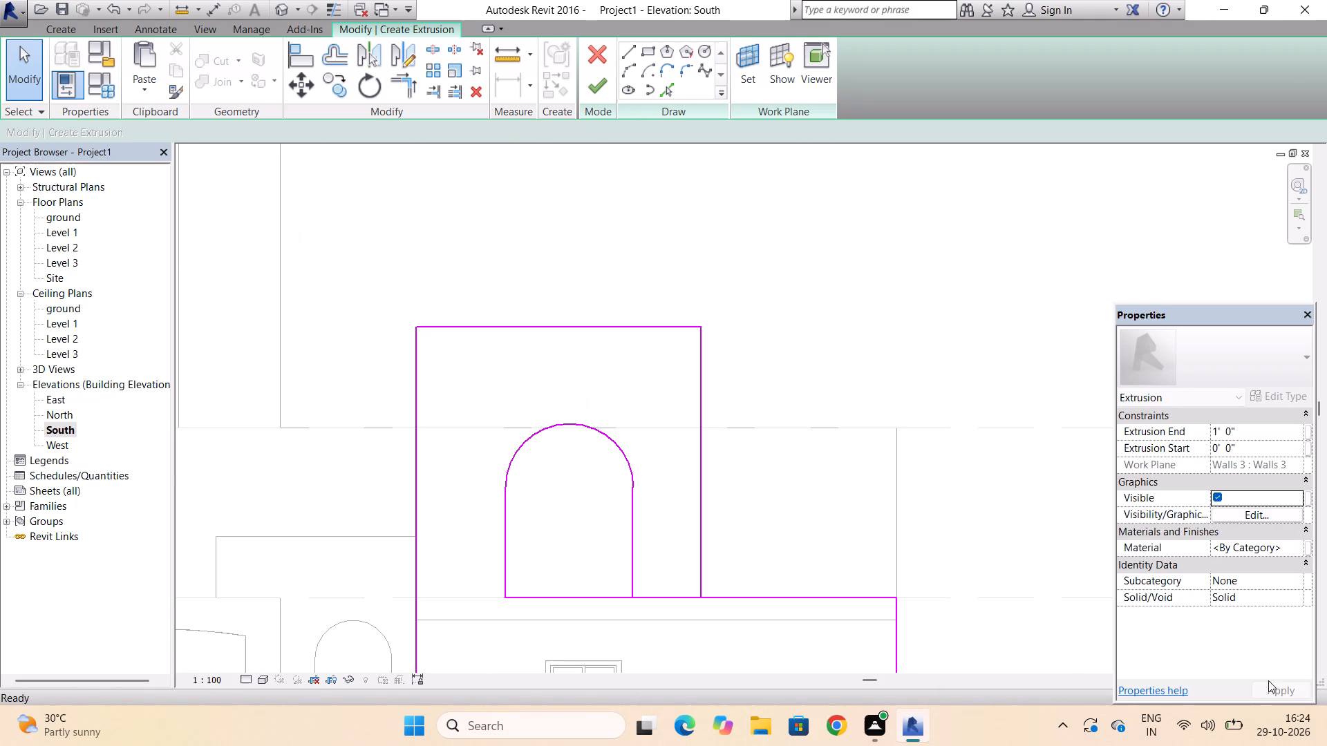
Delete the long horizontal sketch line on Level 2 that runs under the arched opening.
left_click(755, 599)
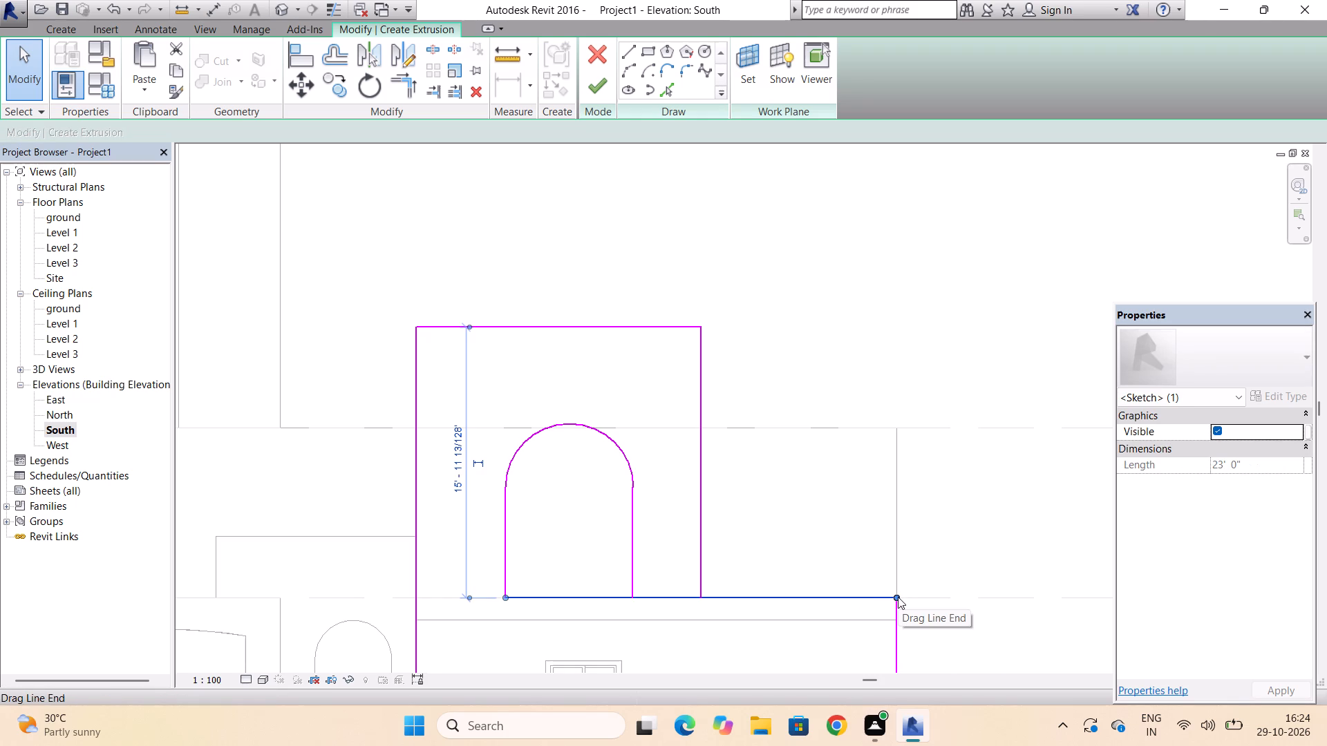
key("Delete")
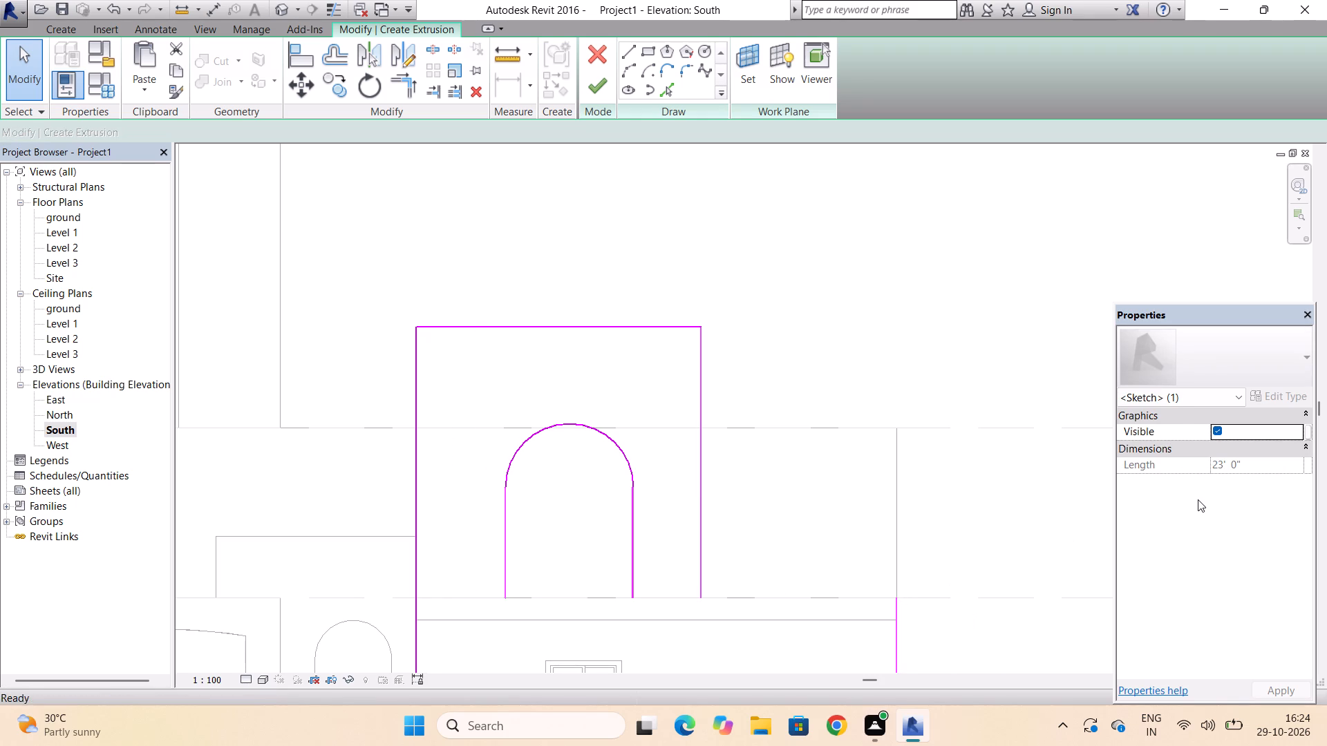
Draw a 7'-6" horizontal line on Level 2 between the arch's two vertical sides to close the opening.
left_click(634, 53)
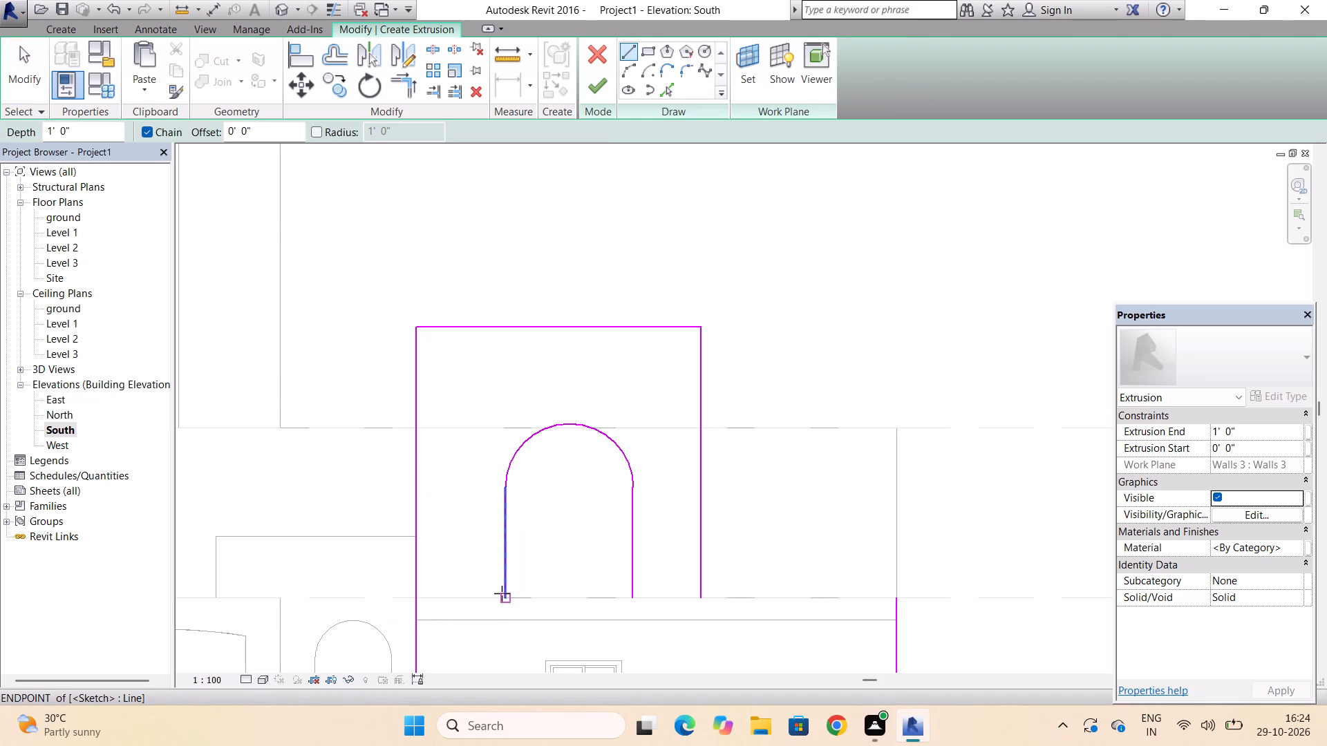
left_click(506, 600)
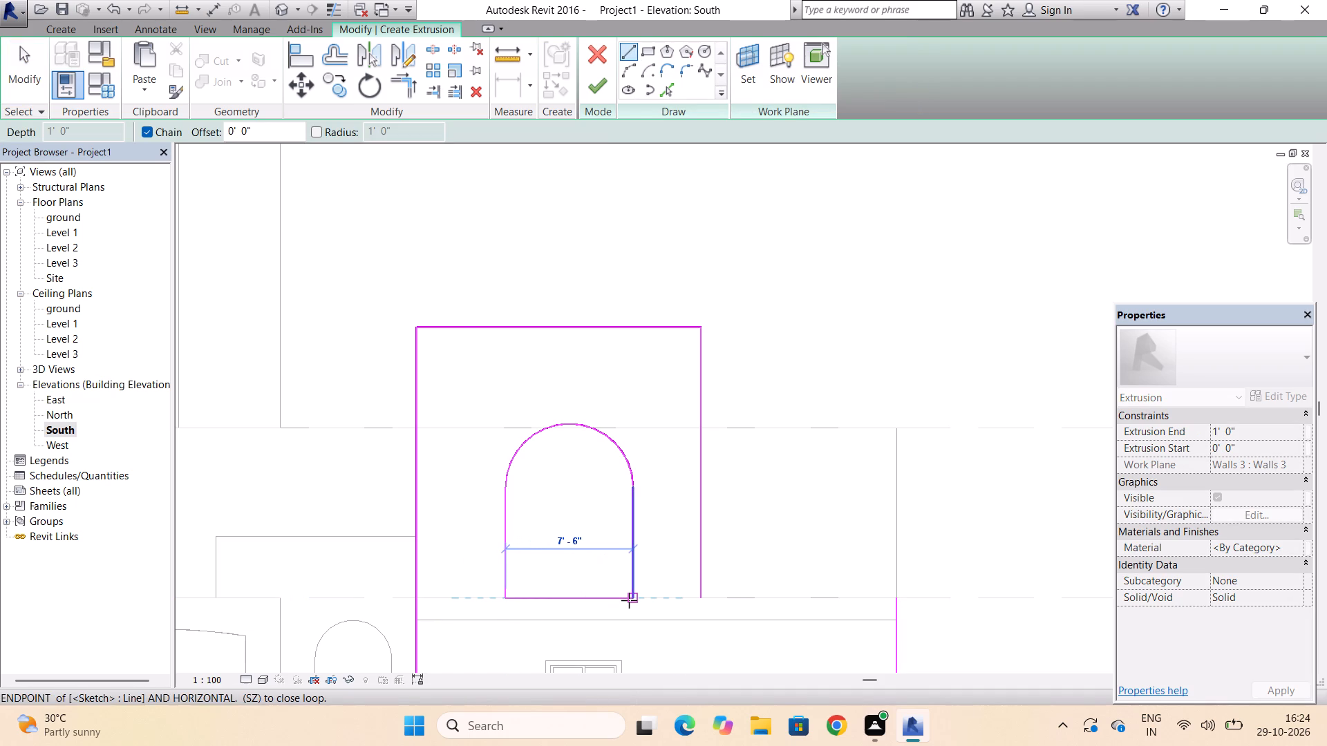
left_click(629, 600)
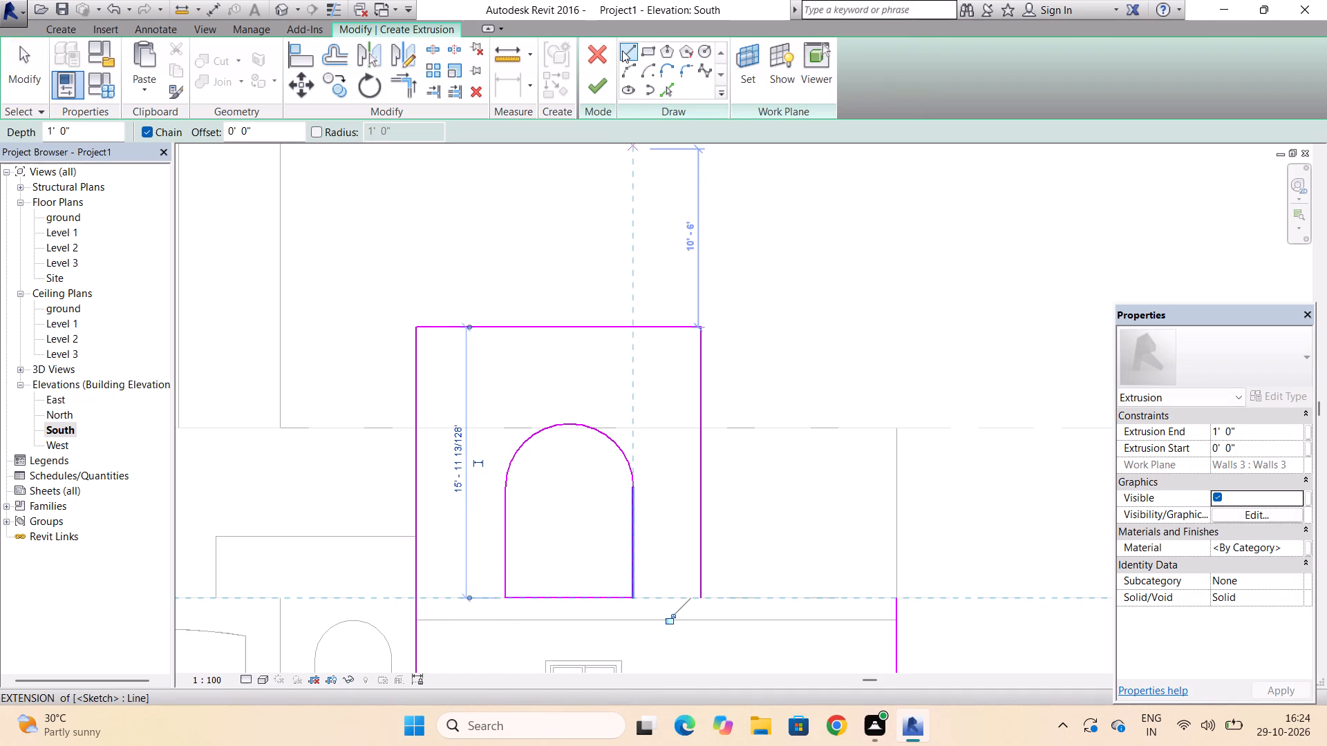
Draw an 11'-6" horizontal line on Level 2 from the tall part's right edge to the lower part's right edge.
left_click(622, 50)
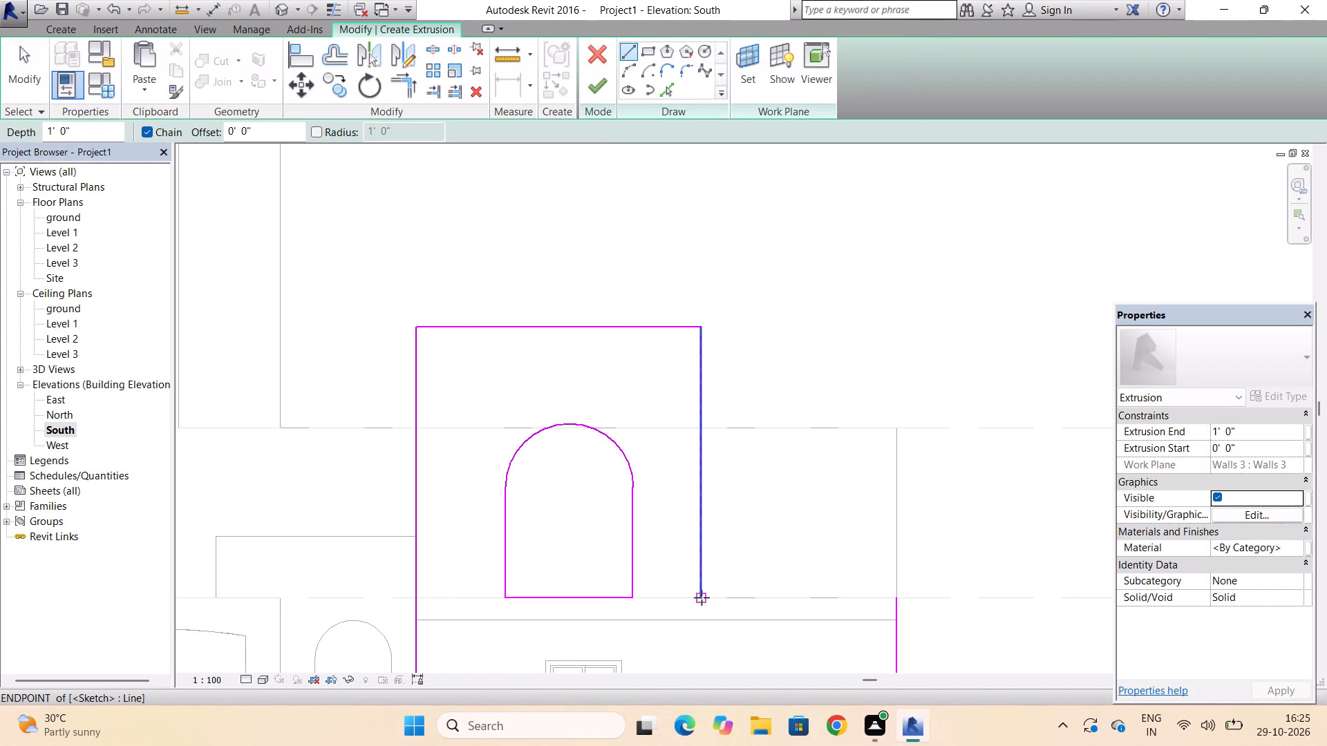
left_click(702, 597)
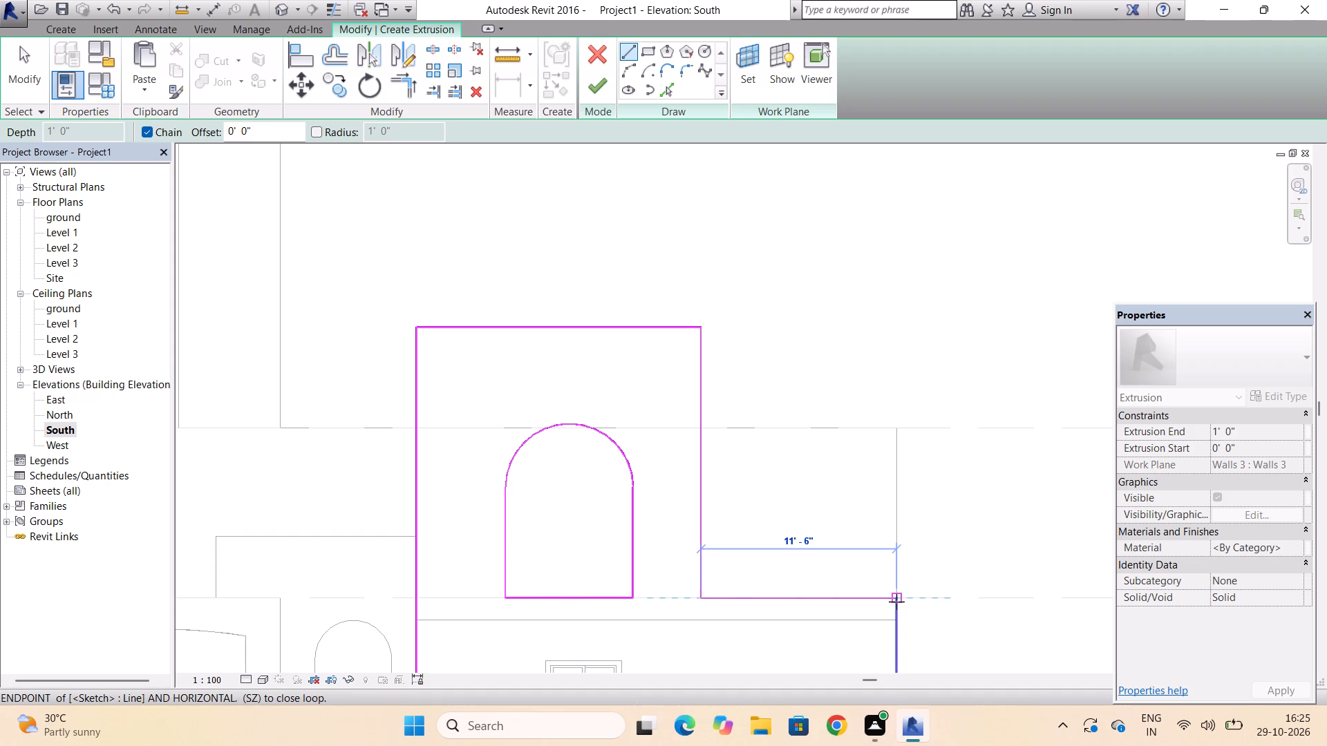
left_click(896, 602)
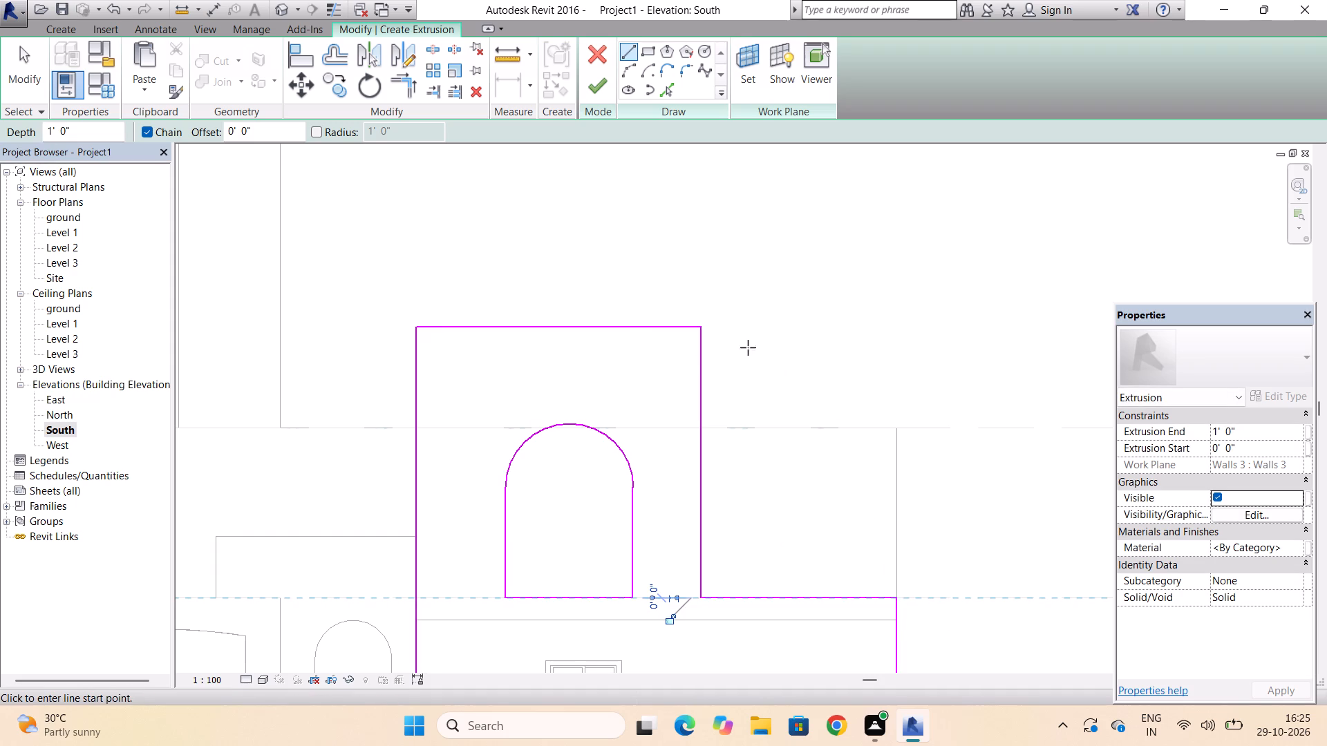
Finish the extrusion sketch and clear the selection.
left_click(601, 86)
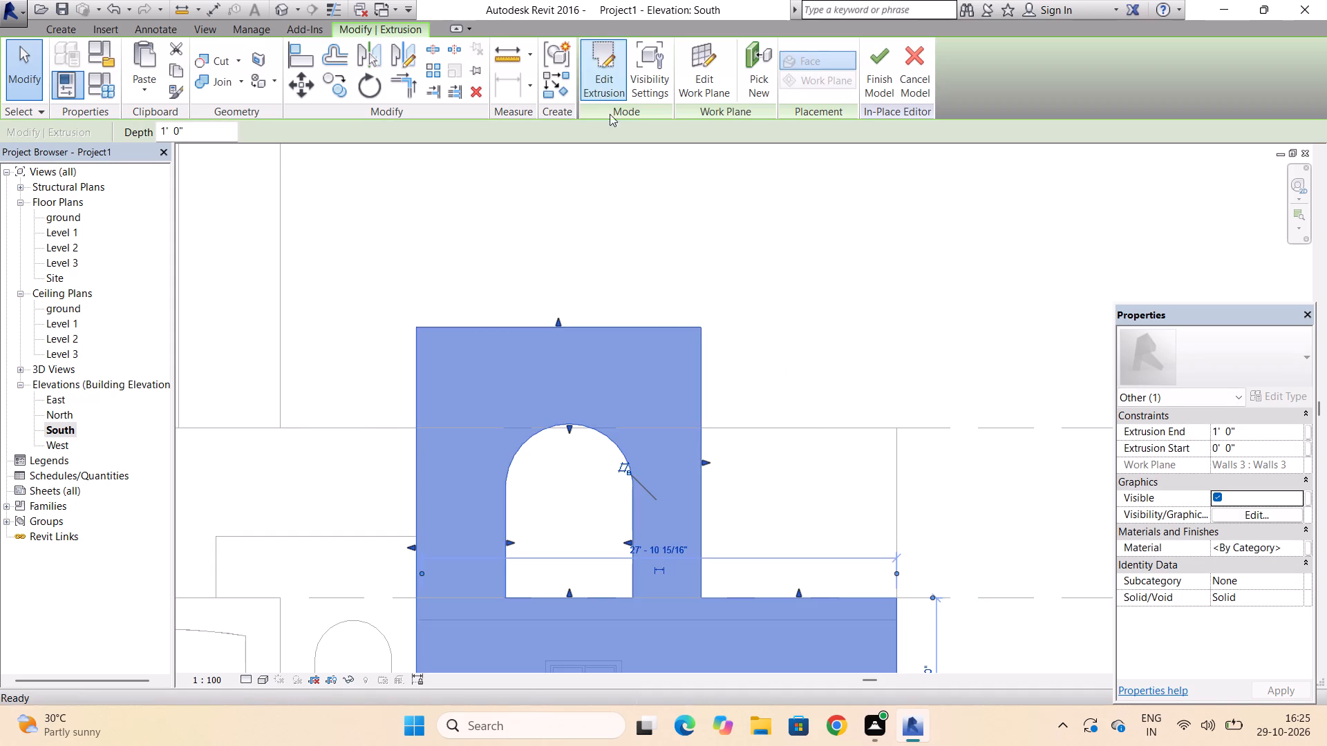
scroll(699, 341, "down", 7)
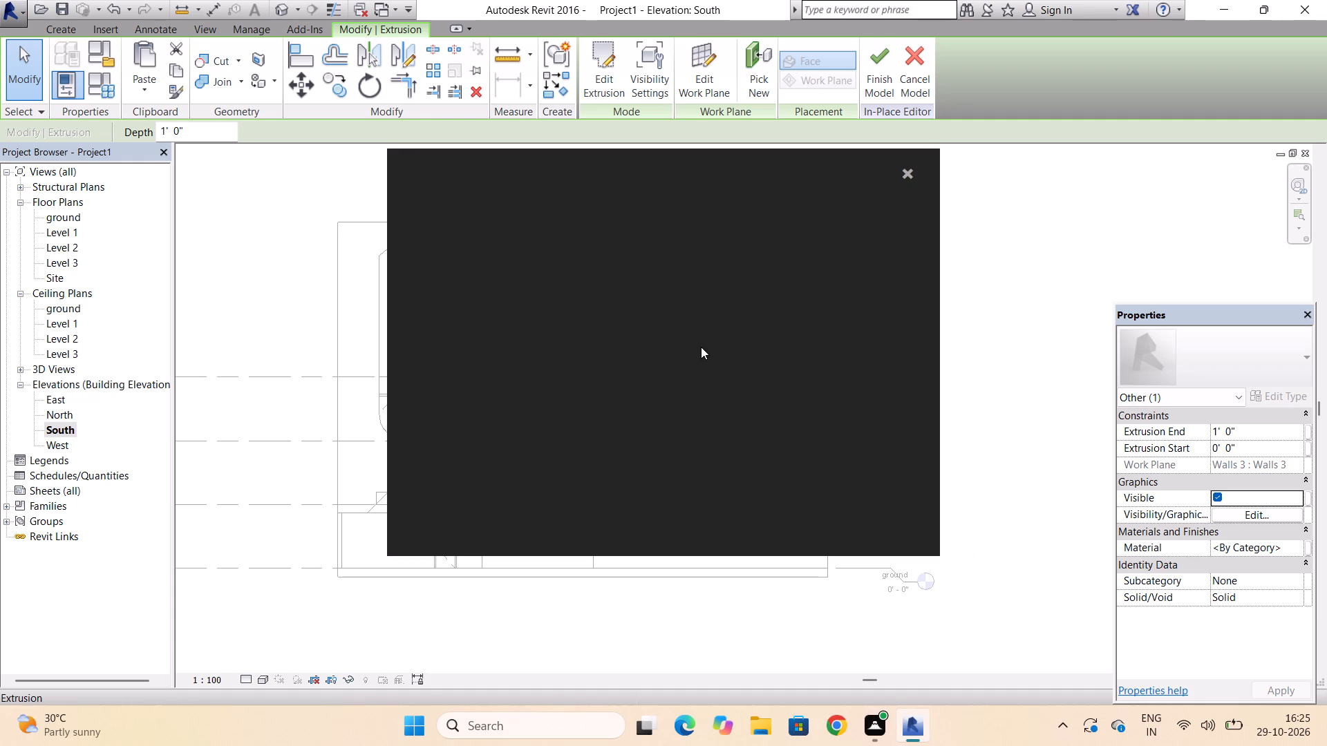
key("Escape")
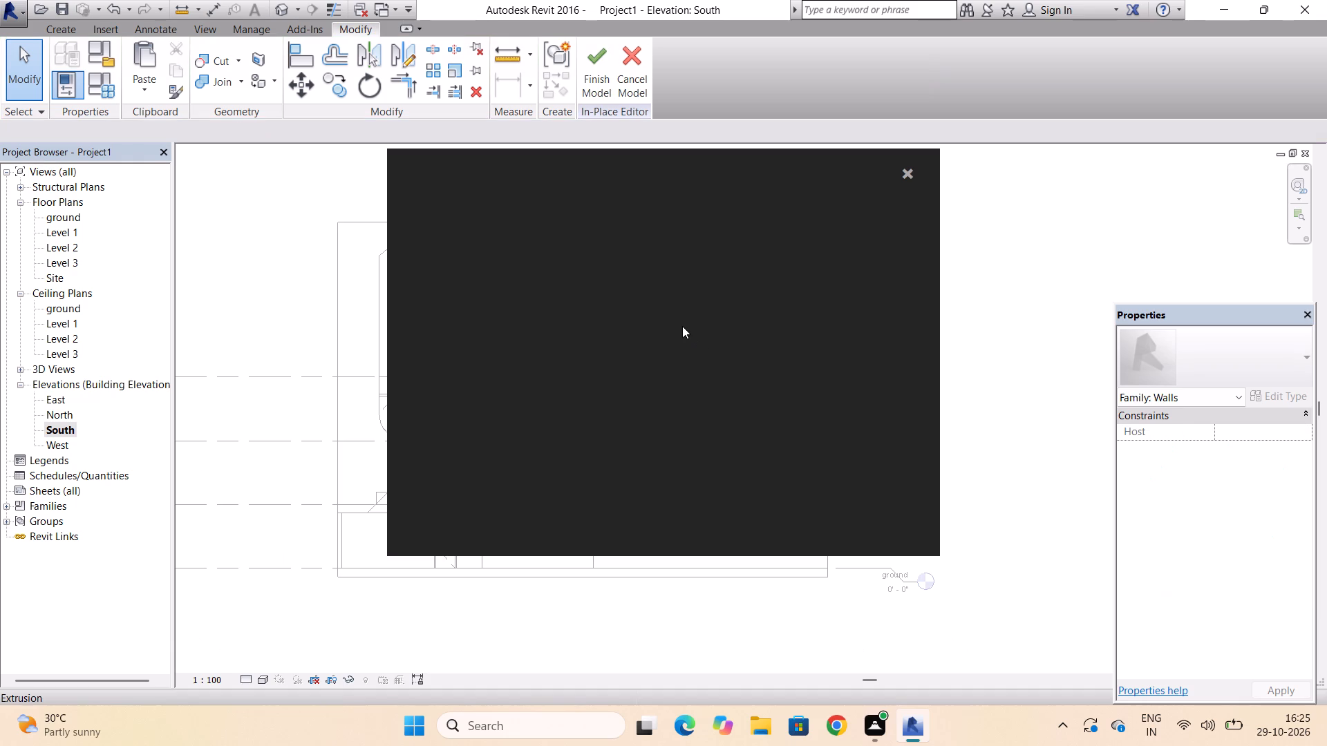
key("Escape")
left_click(914, 176)
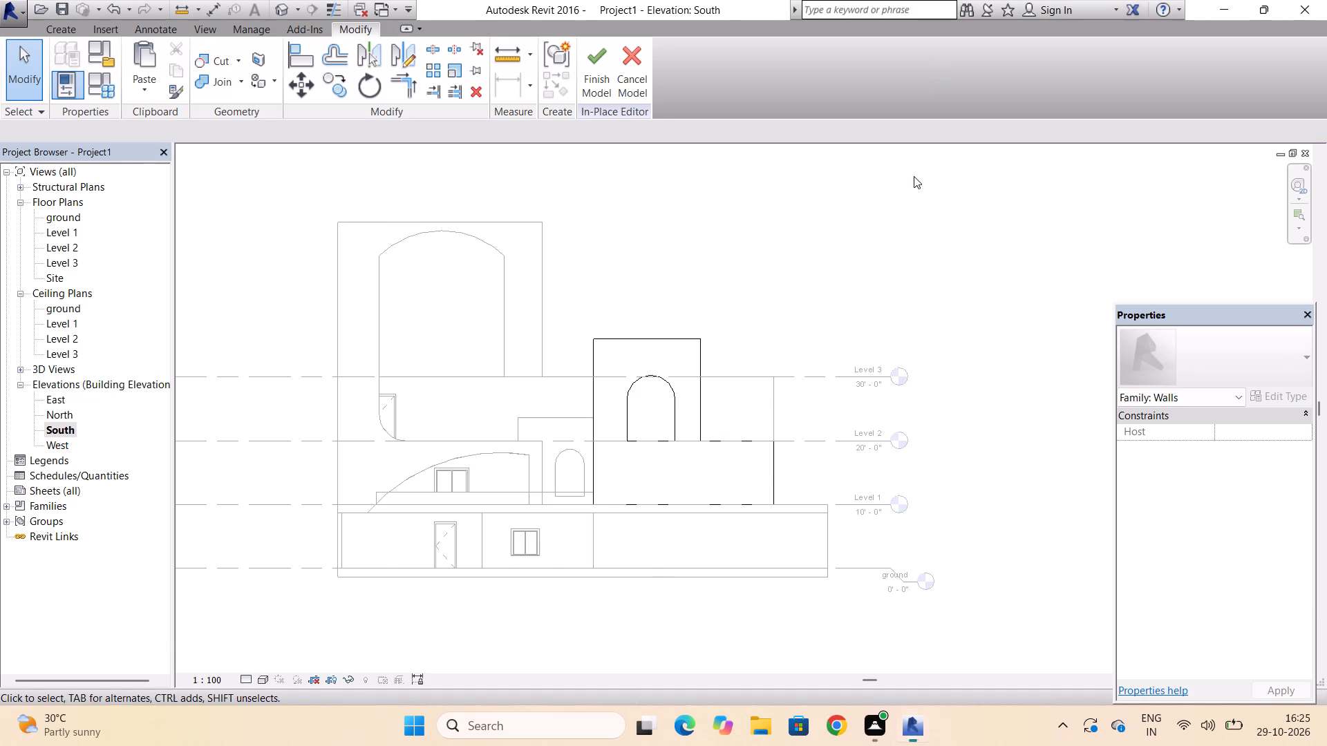
Reopen the finished wall extrusion's sketch for editing.
left_click(760, 438)
double_click(716, 473)
double_click(755, 441)
left_click(755, 441)
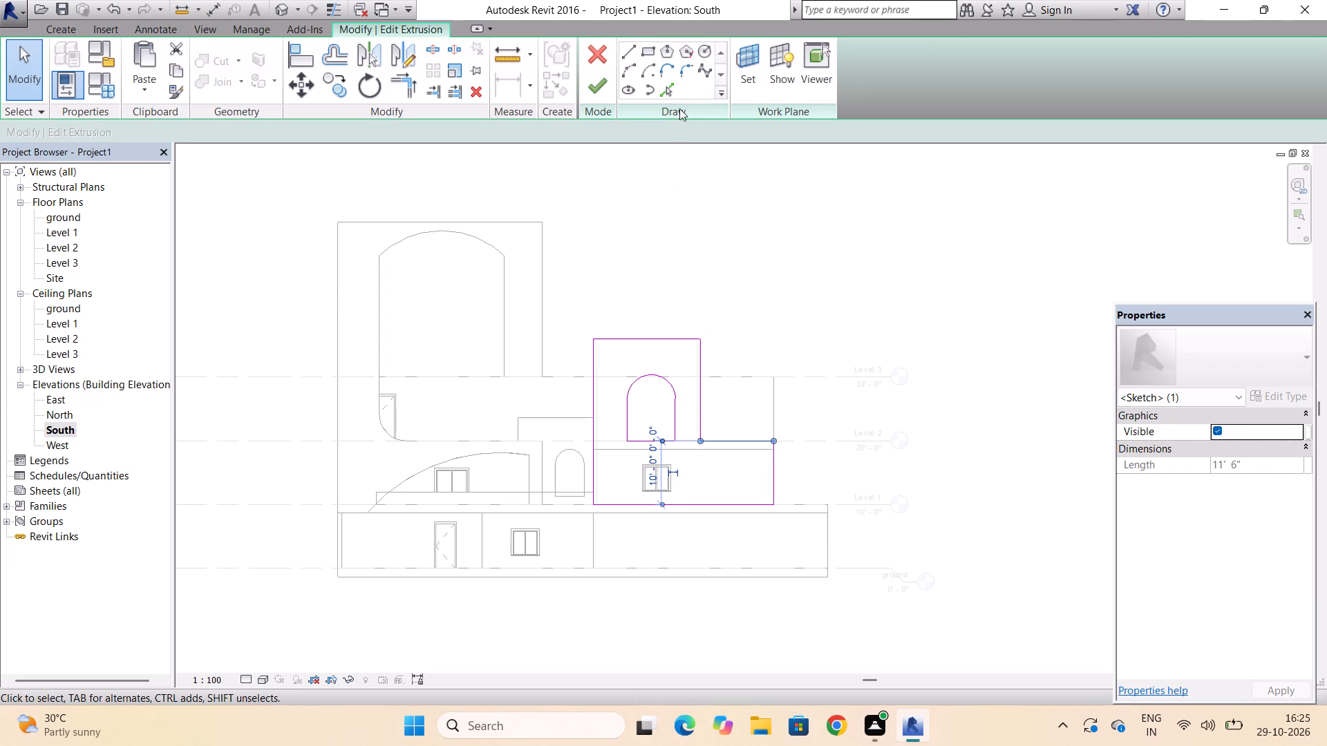
Draw a rectangle 9'-6" wide and 6'-0" high around the Level 1 window, starting in line with the arched opening's left side.
left_click(641, 46)
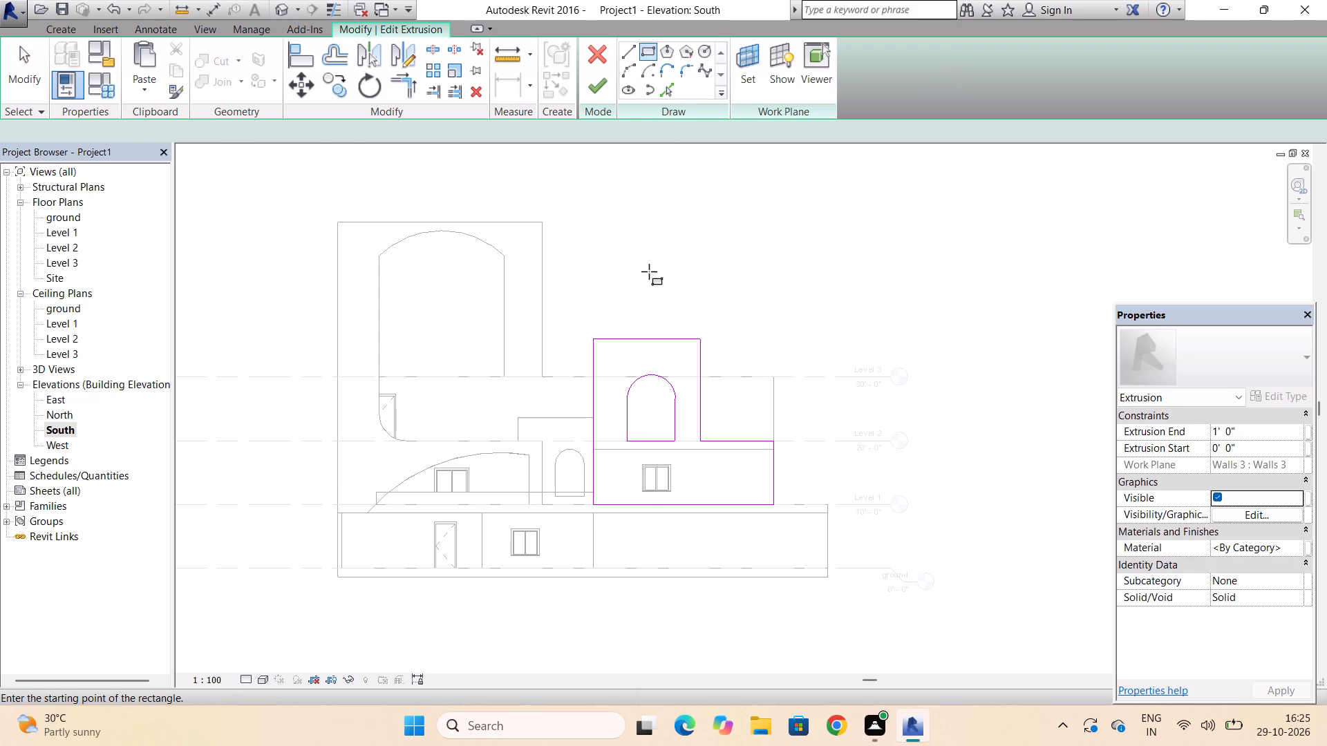
scroll(643, 499, "up", 4)
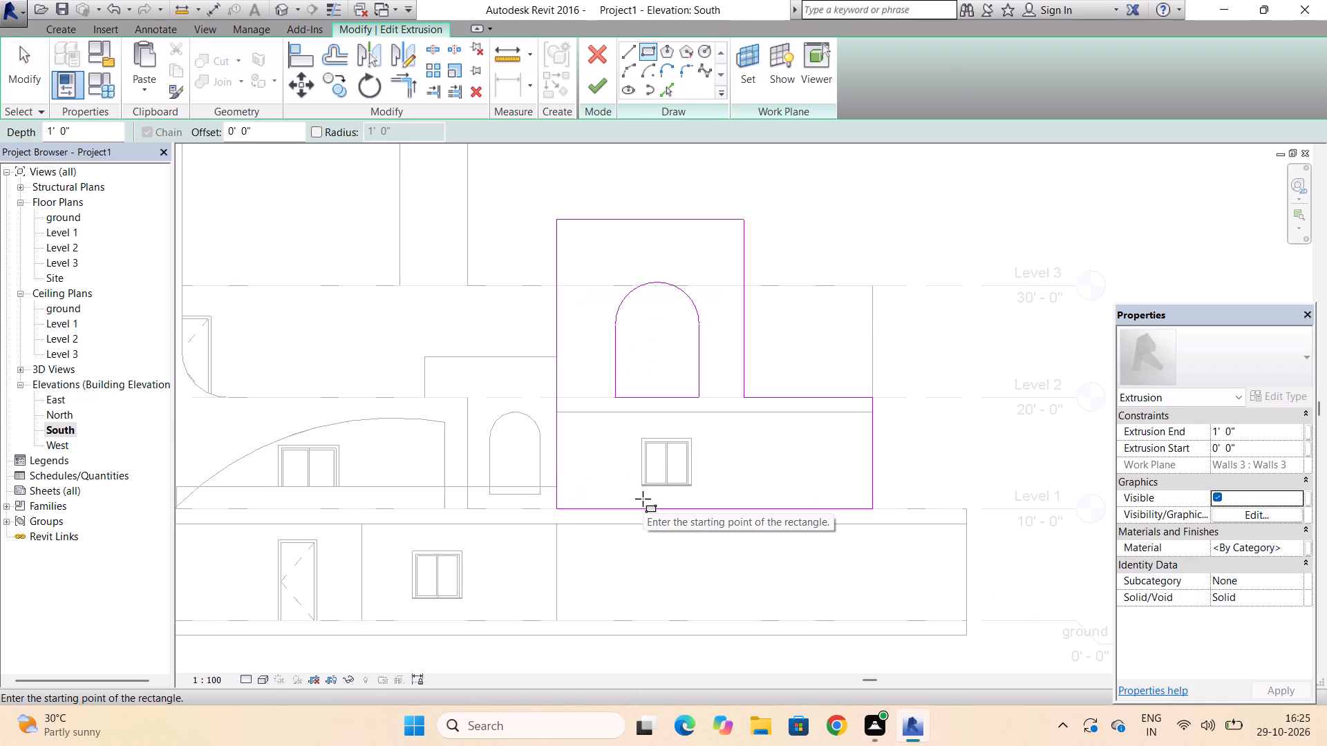
scroll(643, 499, "up", 3)
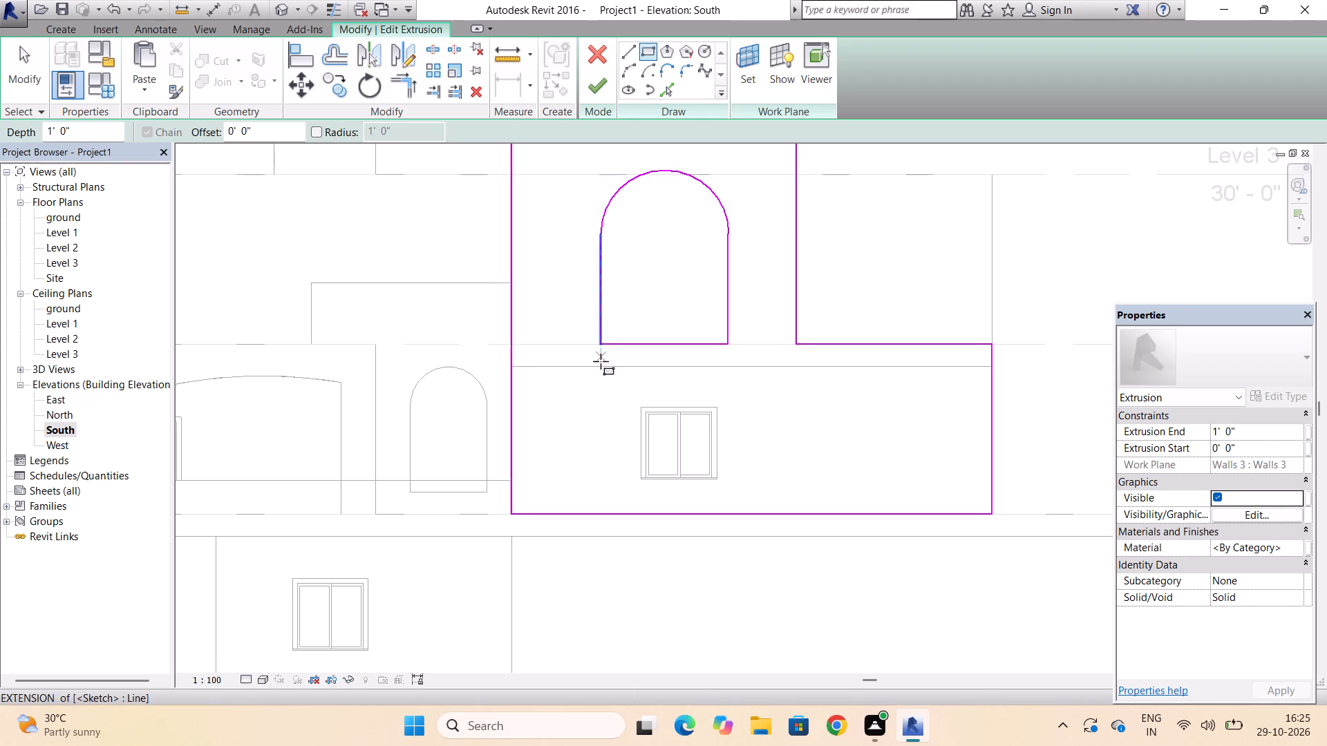
left_click(601, 401)
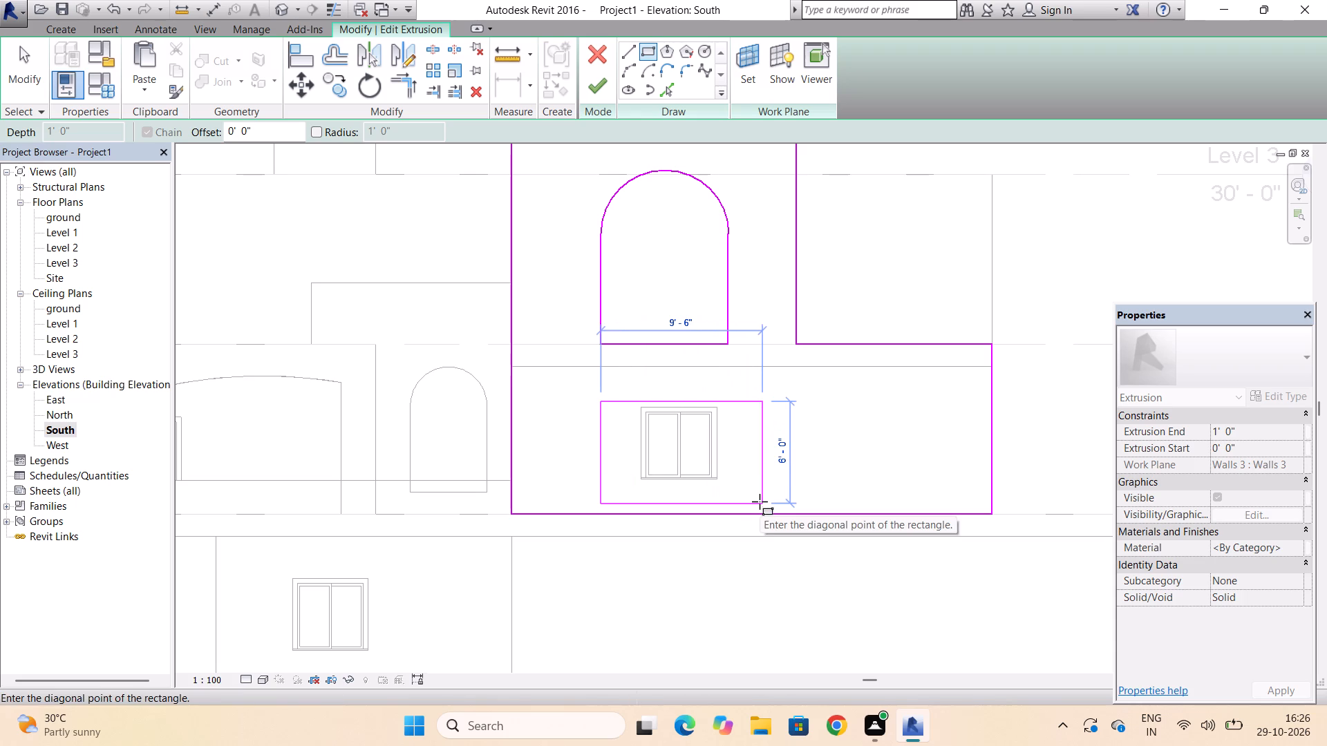
scroll(760, 501, "up", 3)
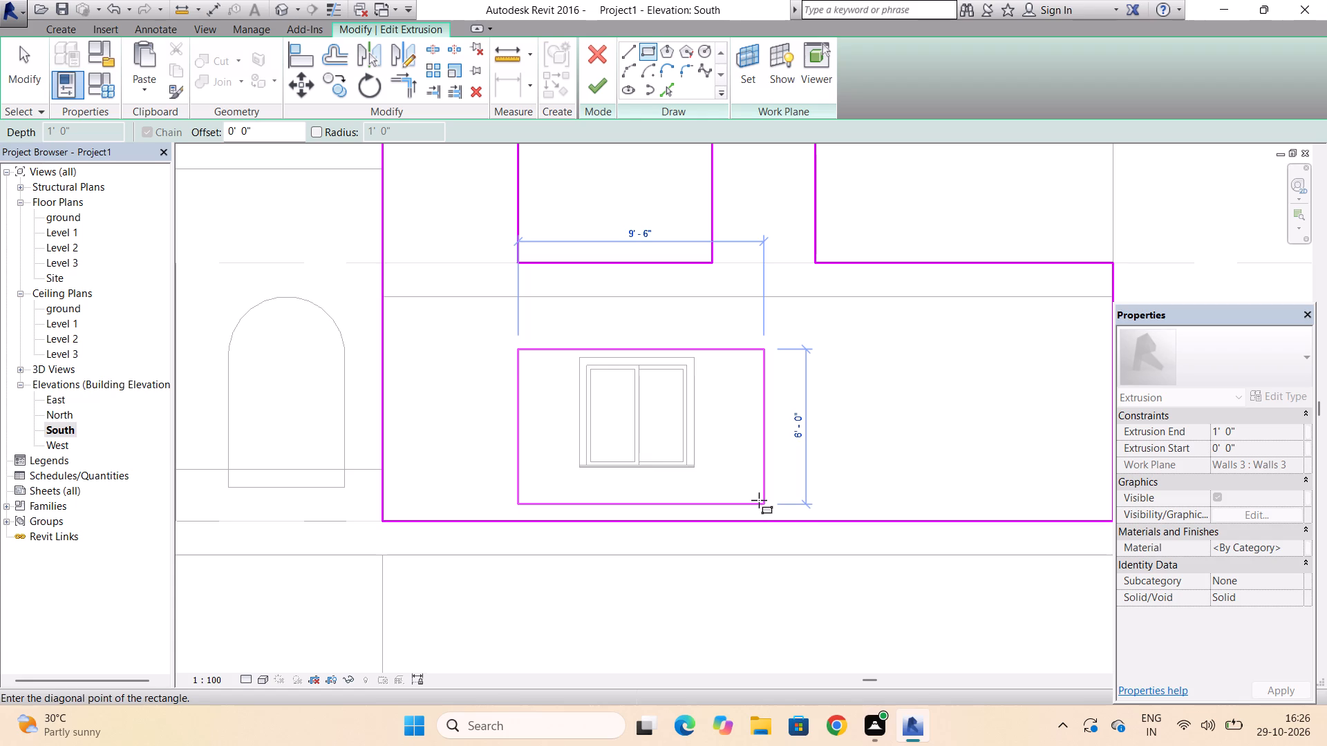
left_click(759, 500)
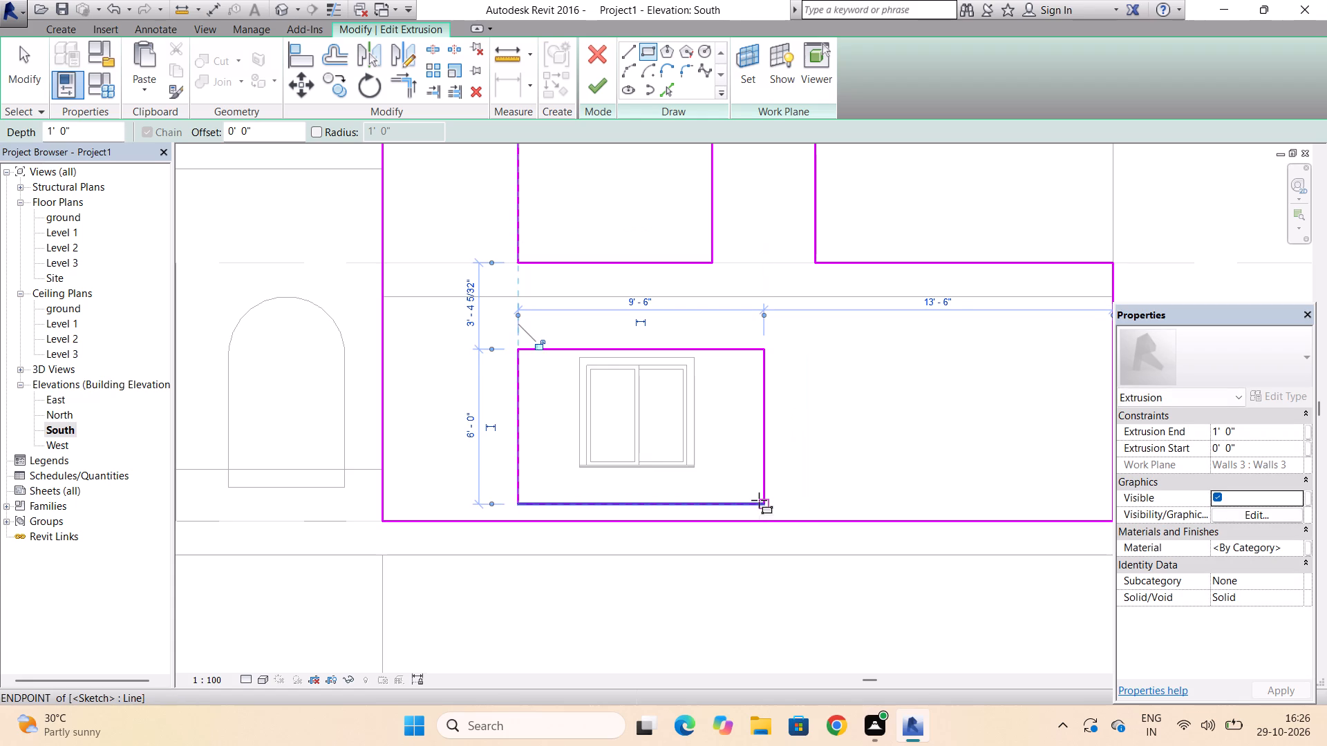
key("Escape")
key("Escape")
key("Escape")
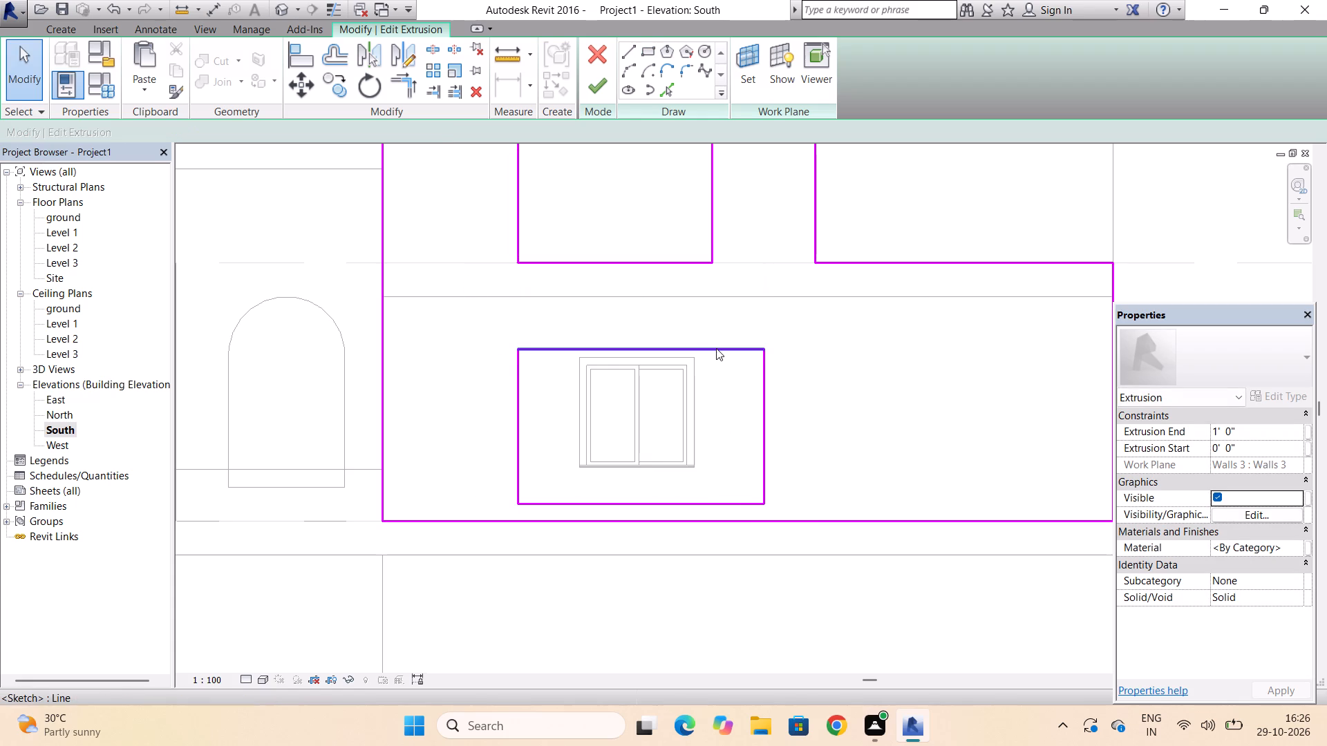
Raise the top edge of the rectangle around the window so that the rectangle is 7'-6" high, and clear the selection.
left_click(716, 347)
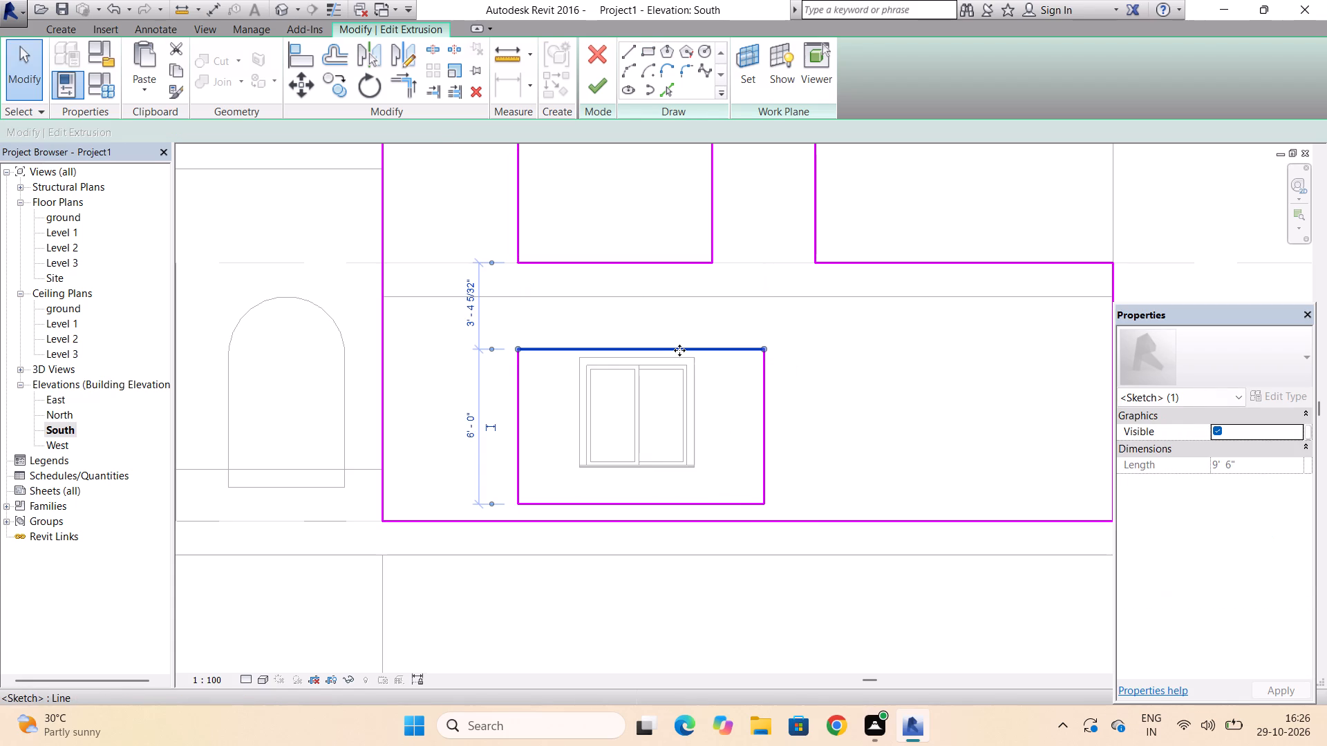
left_click_drag(679, 350, 676, 312)
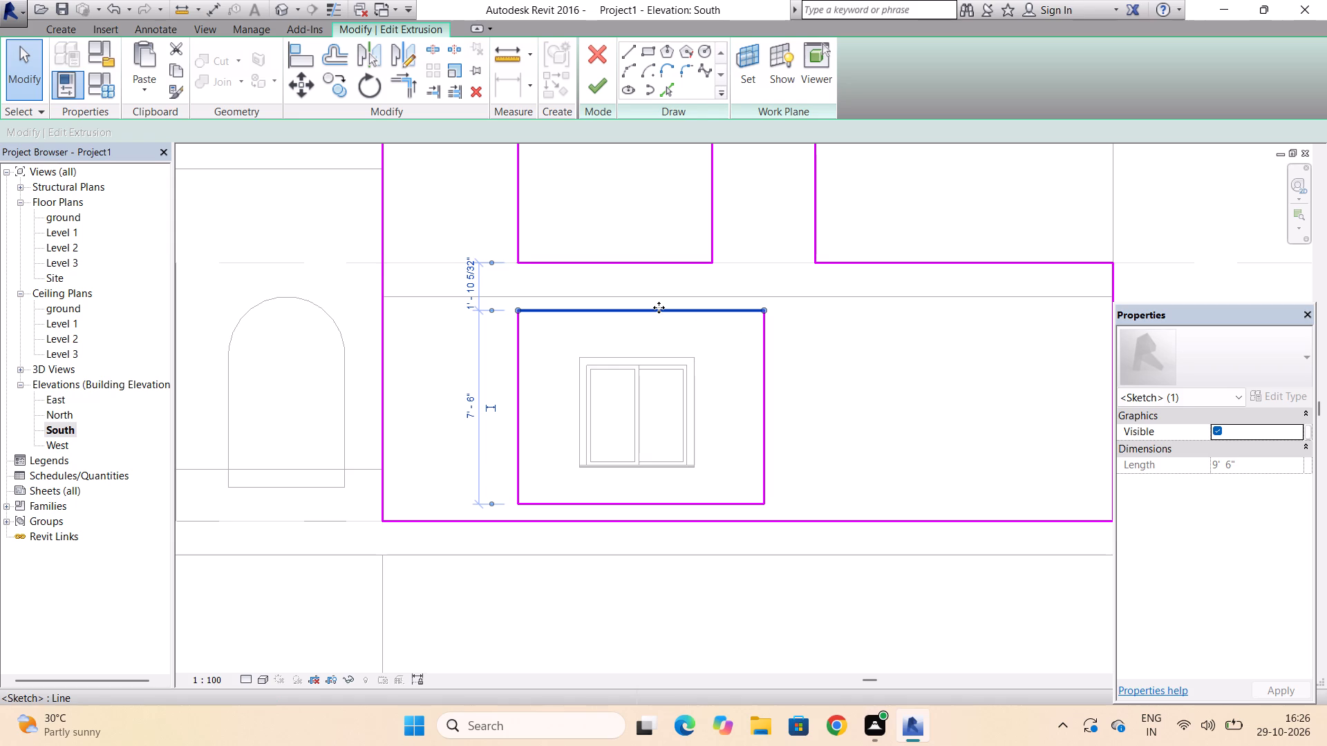
key("Escape")
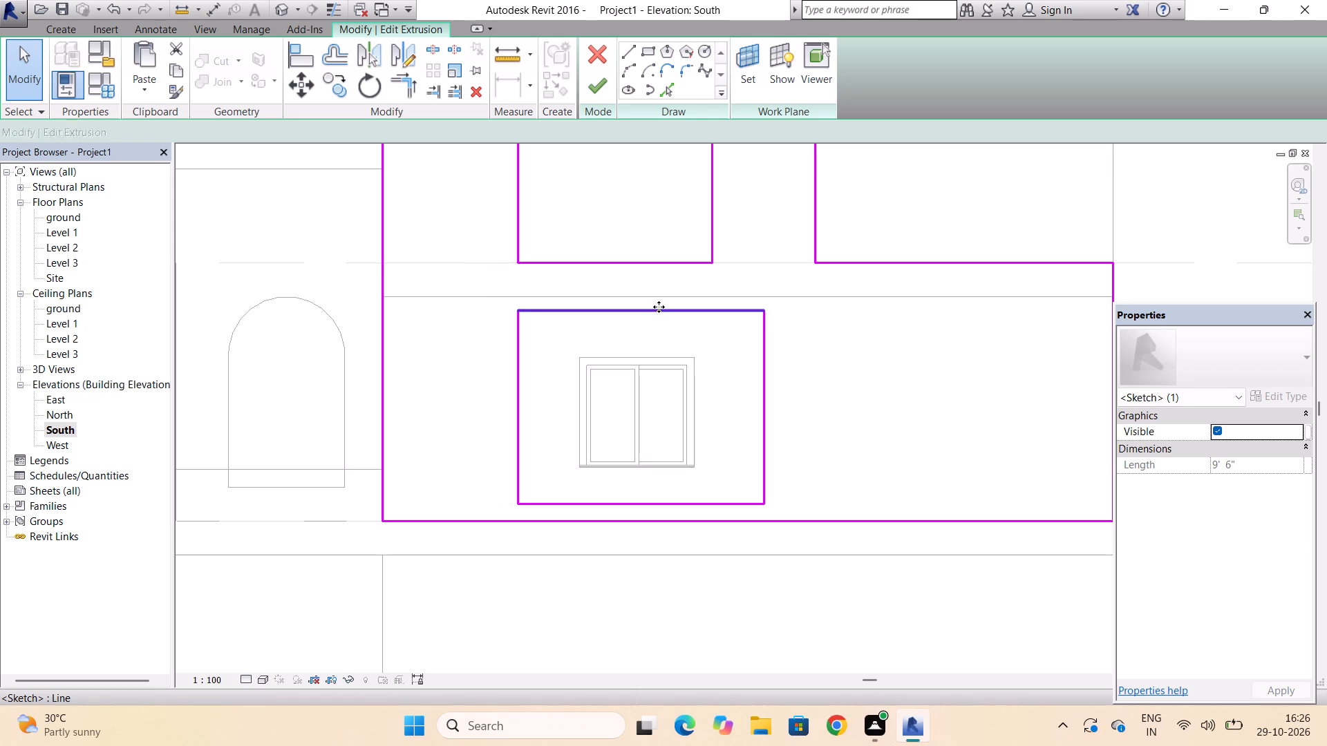
key("Escape")
key("Escape")
key("Escape")
key("Escape")
key("Escape")
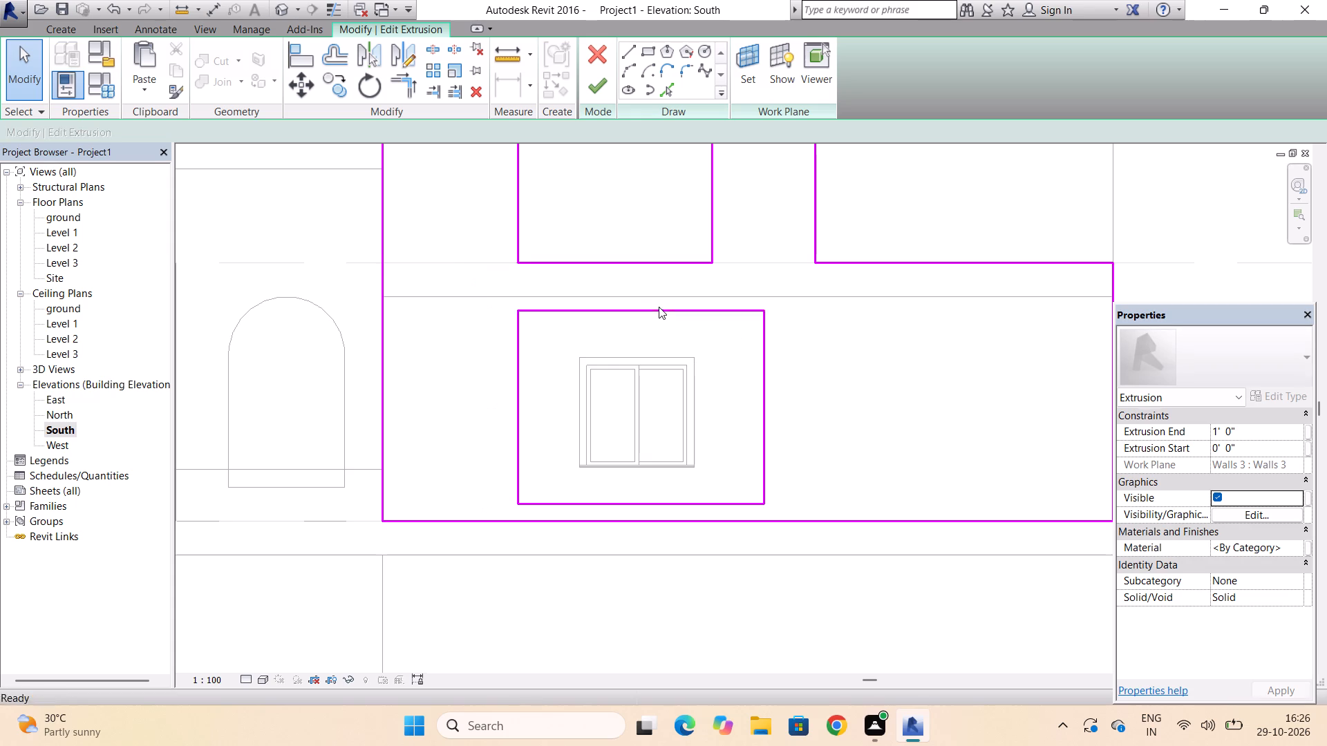
key("Escape")
key("Escape")
key("Escape")
key("Escape")
key("Escape")
key("Escape")
key("Escape")
key("Escape")
key("Escape")
key("Escape")
key("Escape")
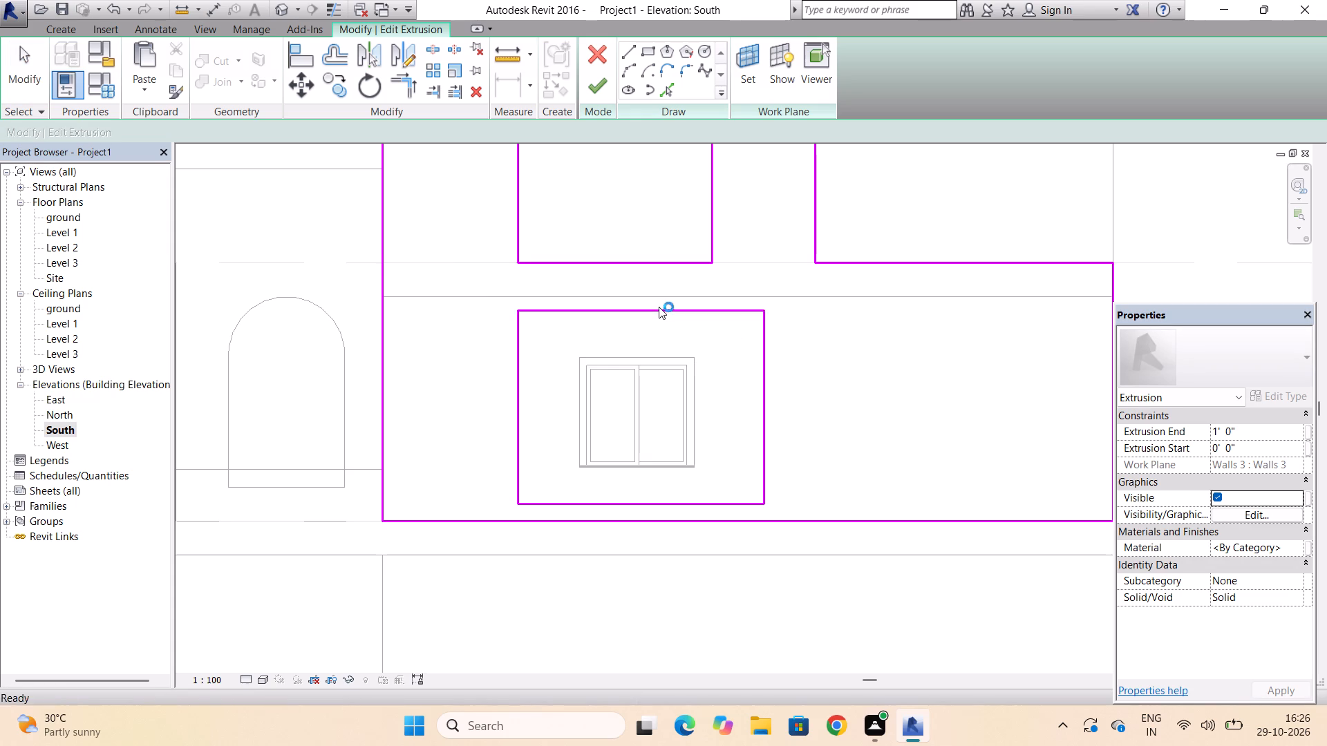
Dismiss the Autodesk notification card and return to the extrusion sketch with nothing selected.
key("Escape")
key("Escape")
key("Escape")
key("Escape")
left_click(661, 307)
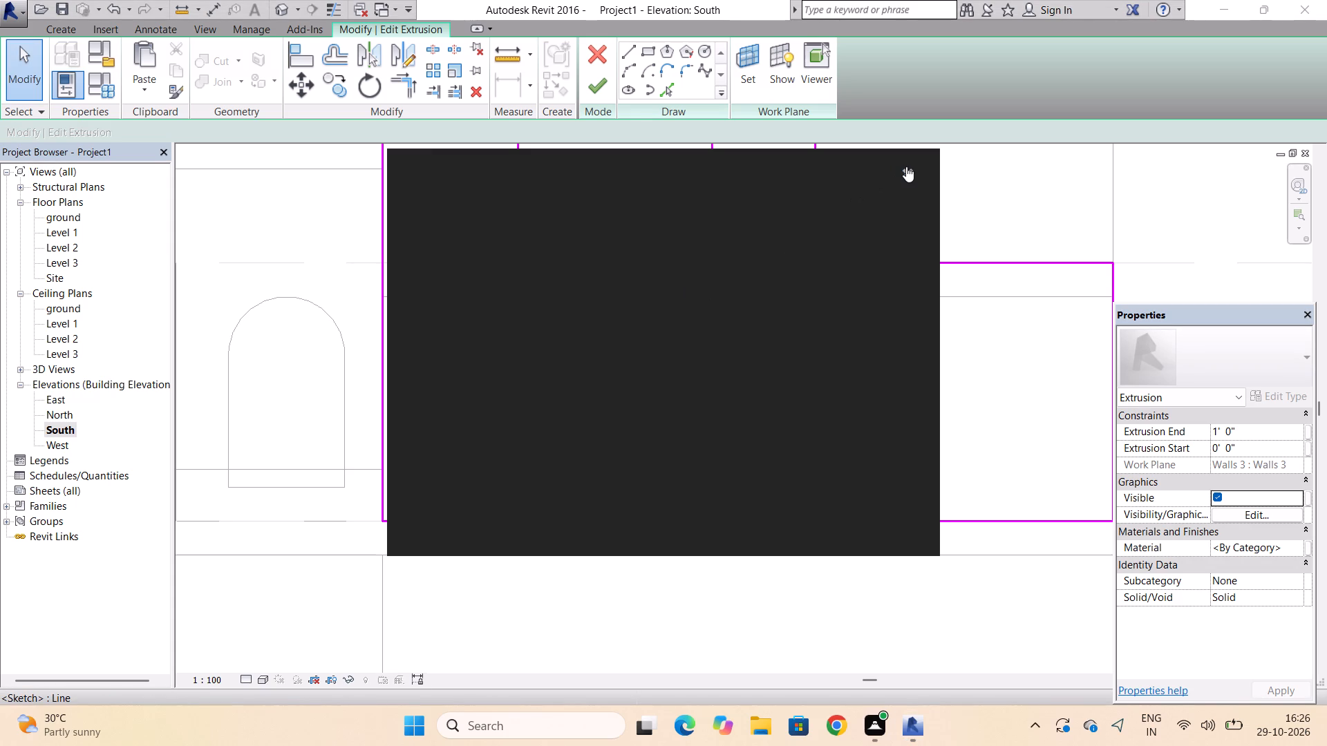
left_click(906, 166)
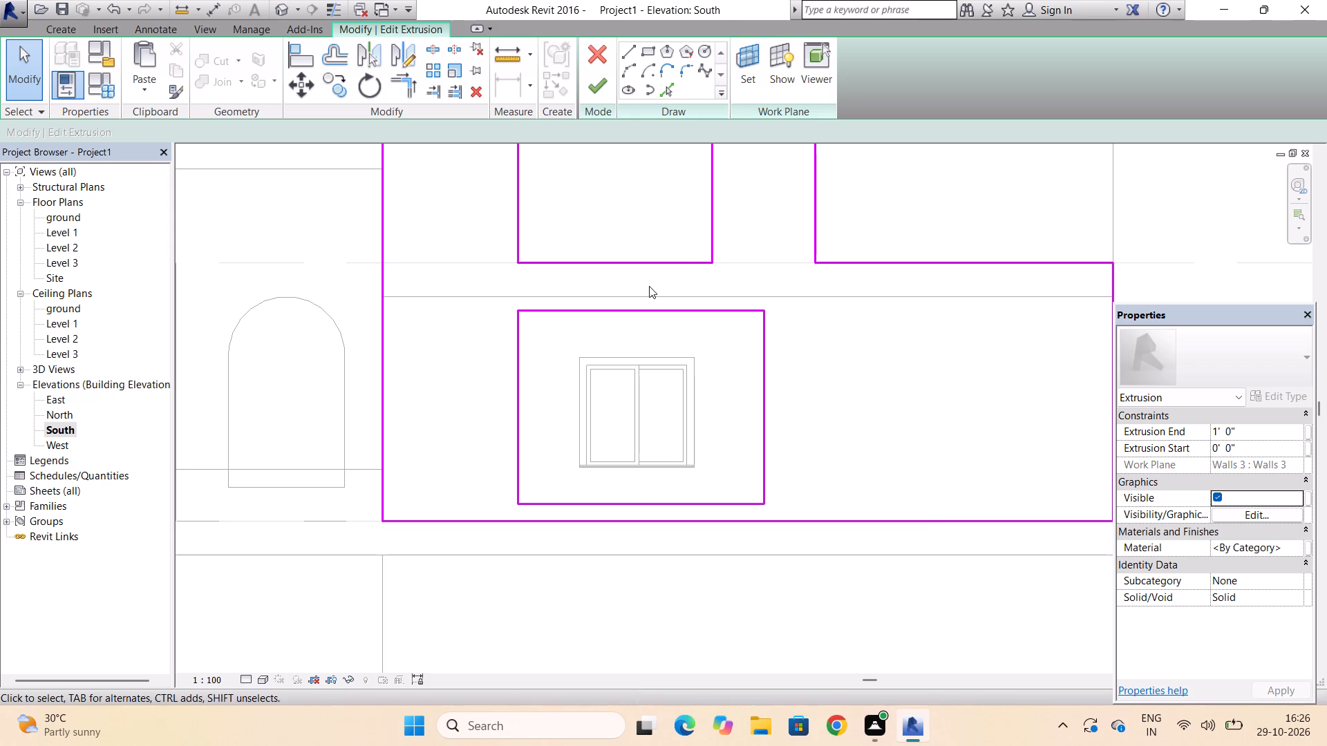
key("Escape")
key("Escape")
key("Escape")
key("Escape")
key("Escape")
key("Escape")
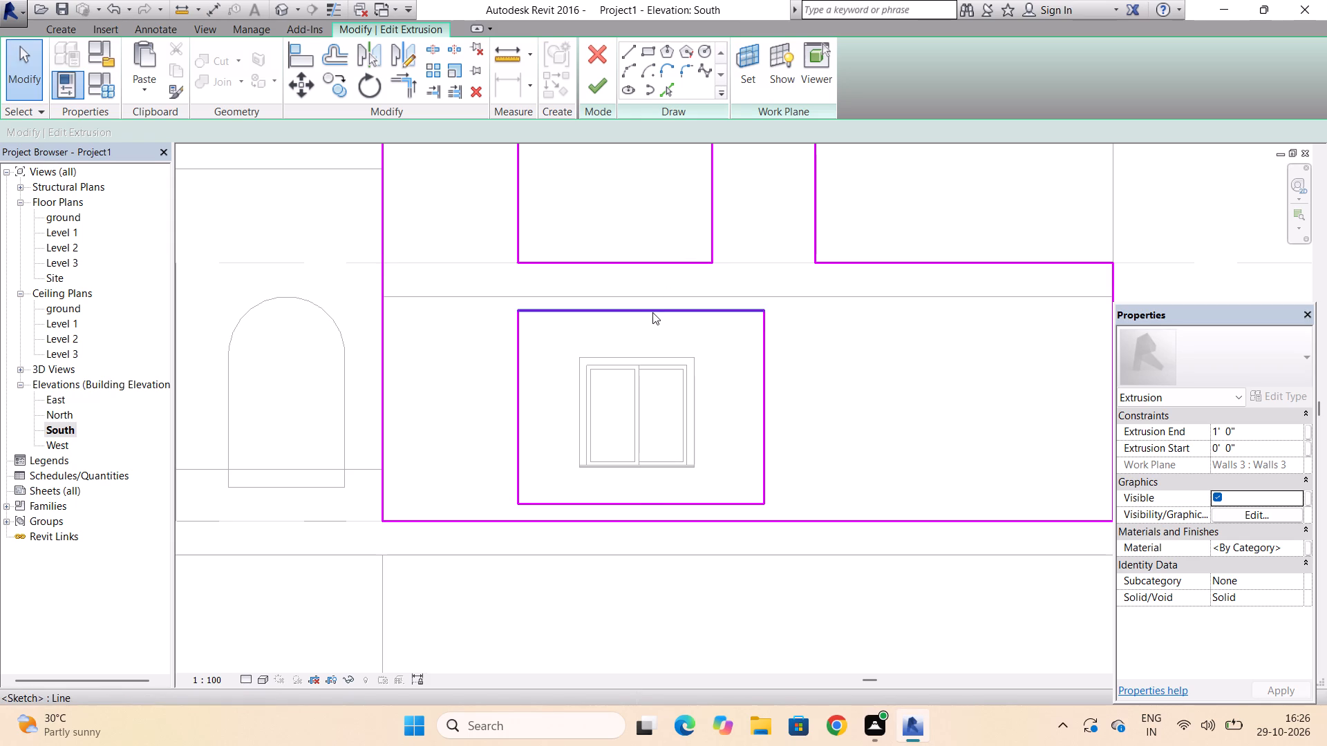
Shorten the window rectangle's top edge from its right end to a length of 5'-6".
left_click(652, 311)
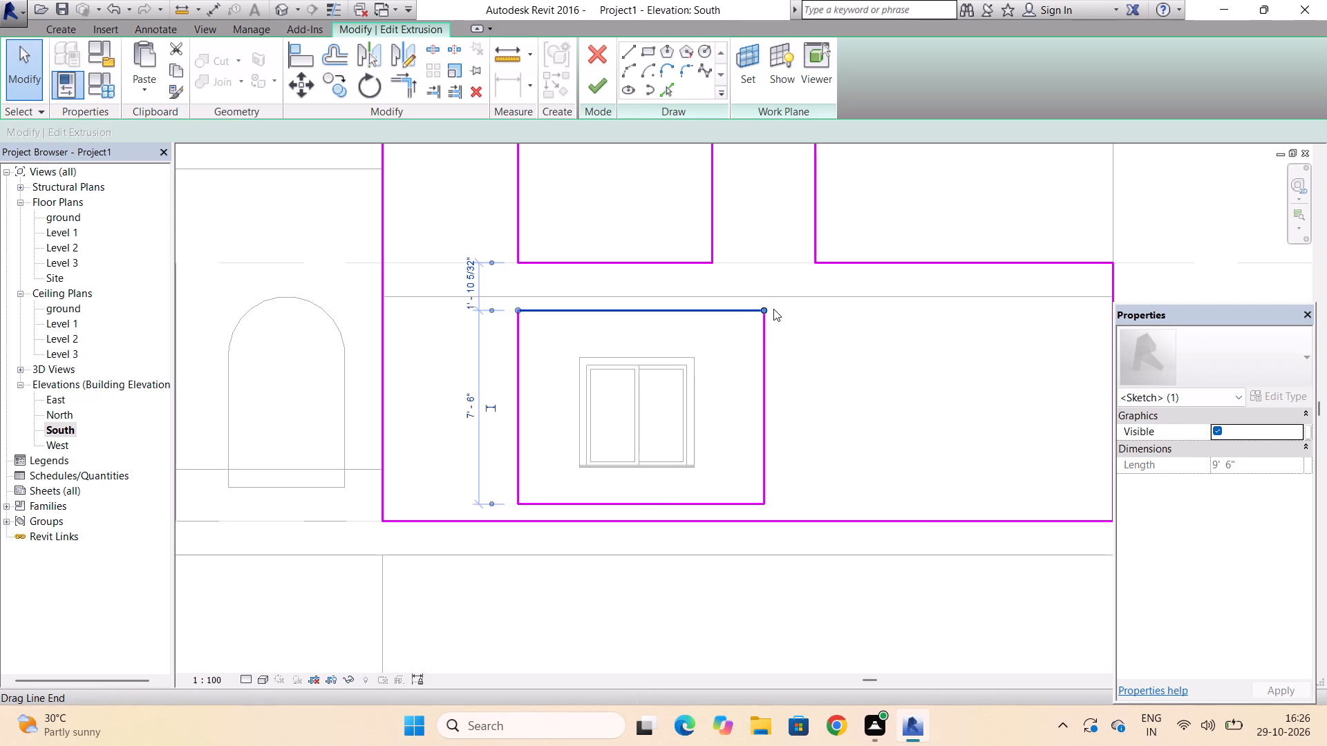
left_click_drag(762, 309, 704, 307)
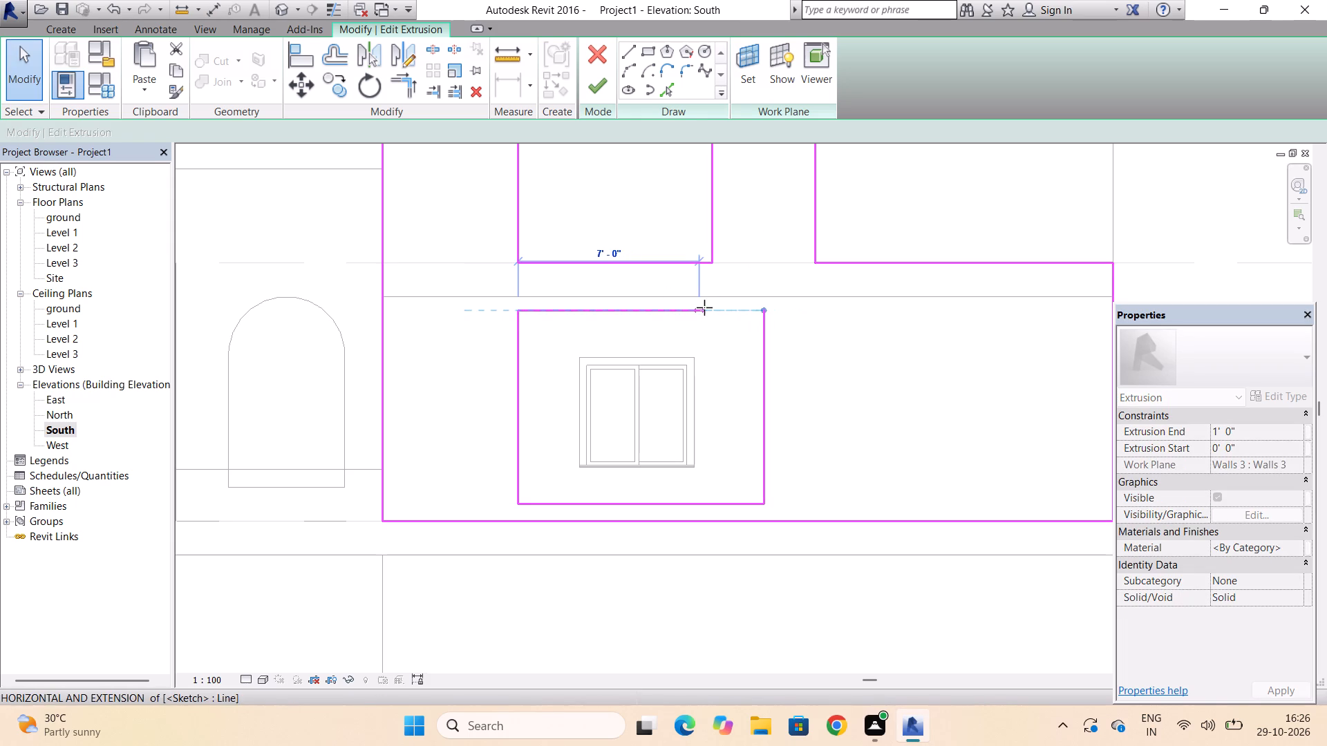
left_click_drag(704, 307, 655, 309)
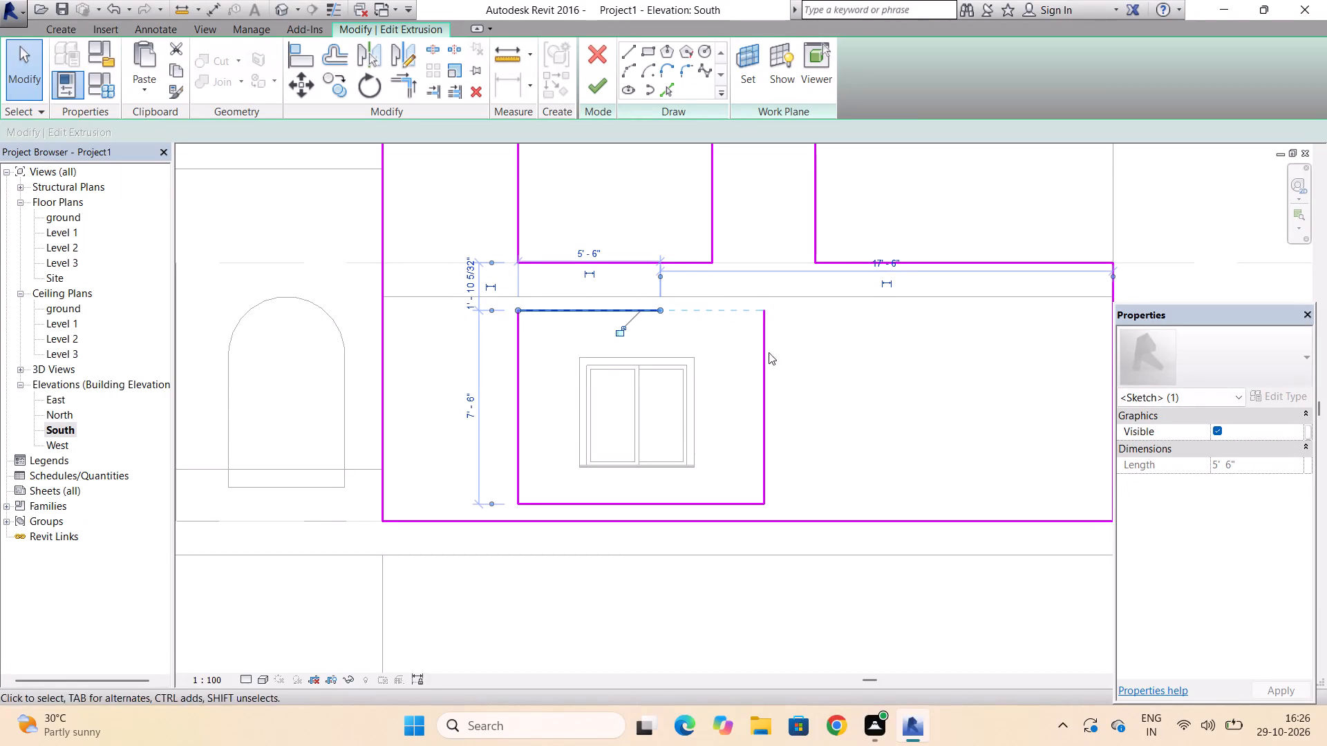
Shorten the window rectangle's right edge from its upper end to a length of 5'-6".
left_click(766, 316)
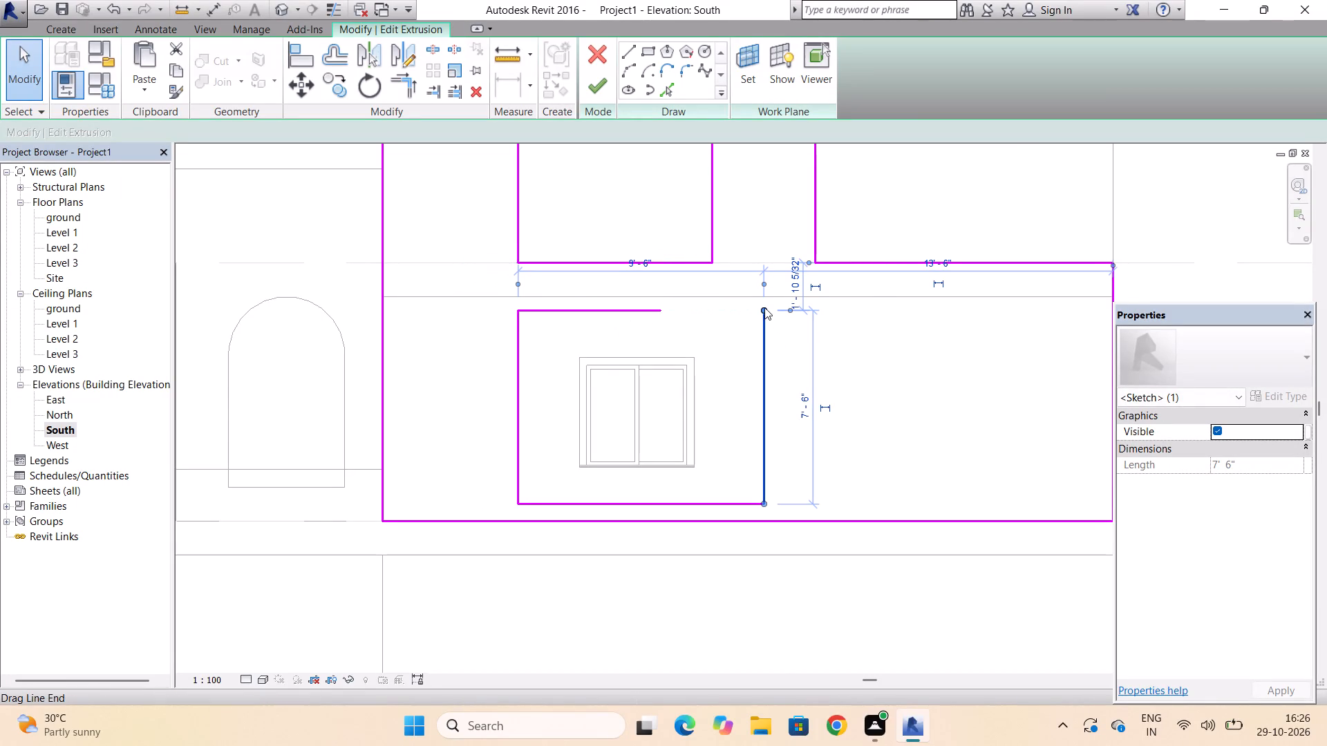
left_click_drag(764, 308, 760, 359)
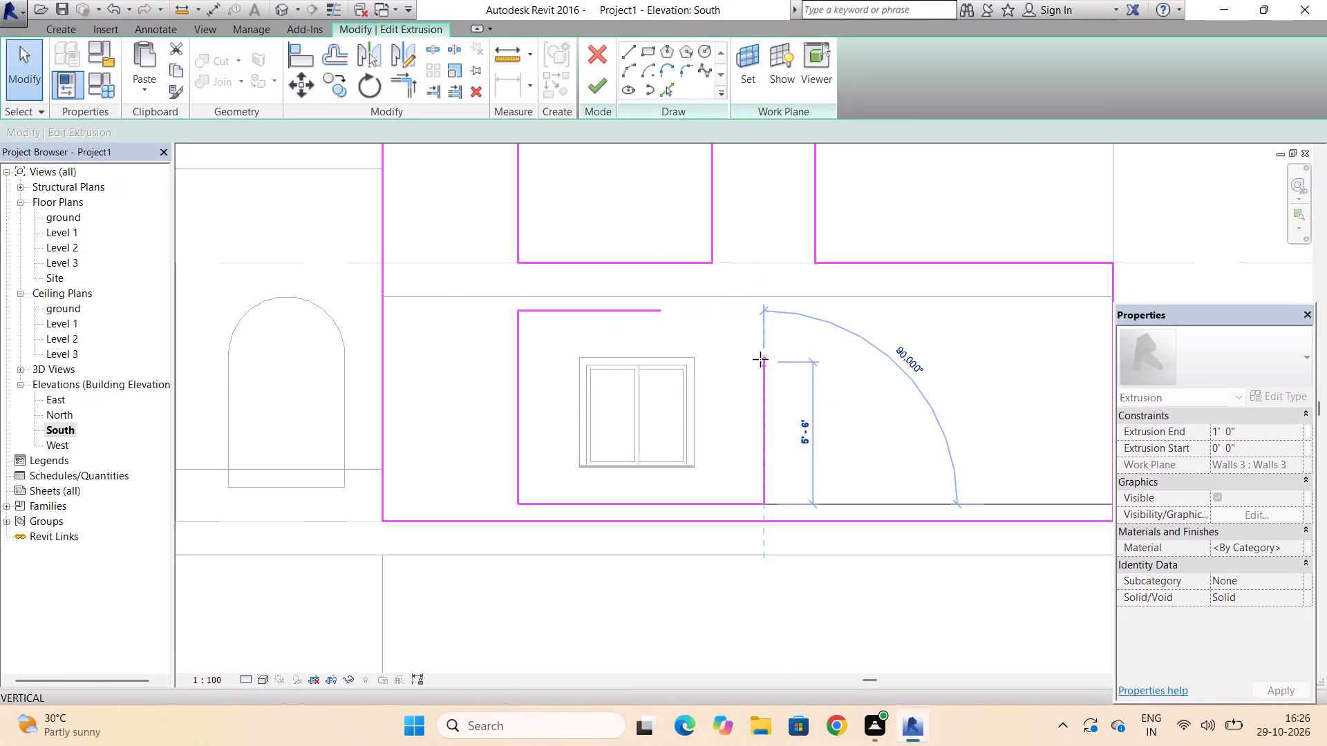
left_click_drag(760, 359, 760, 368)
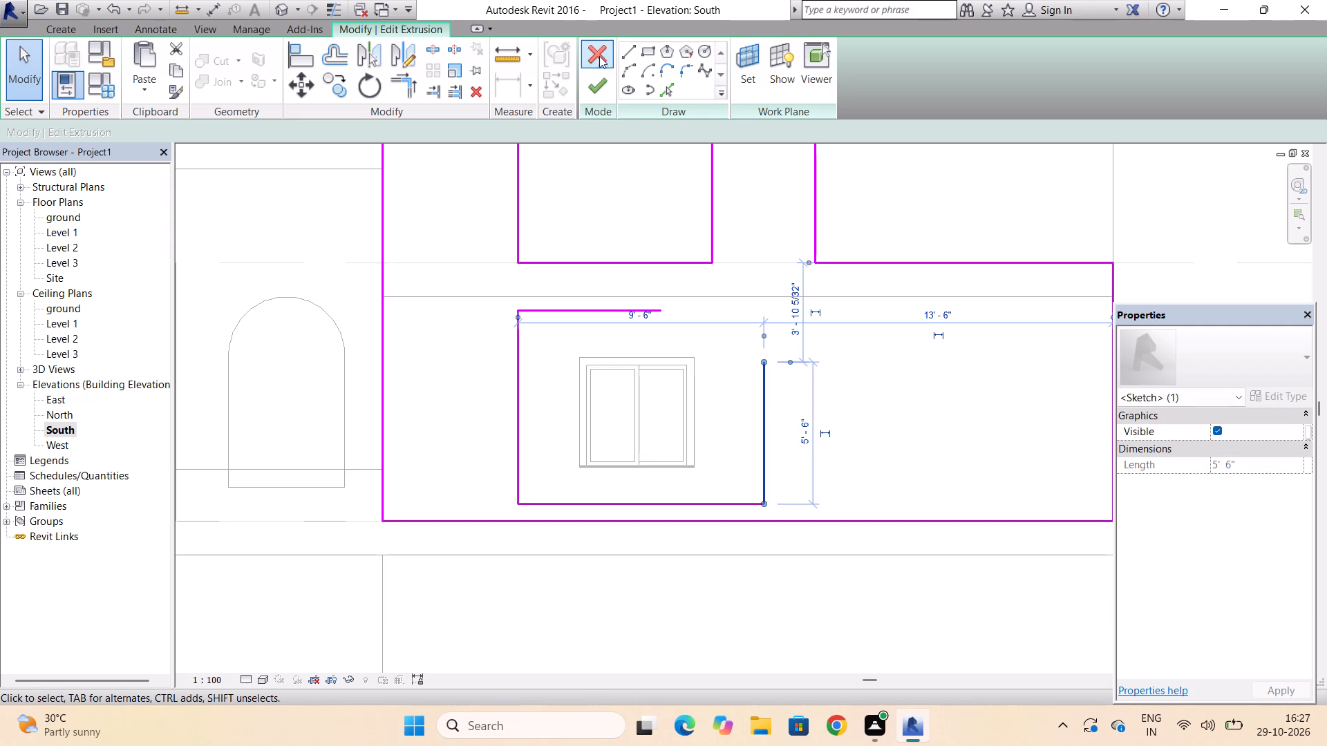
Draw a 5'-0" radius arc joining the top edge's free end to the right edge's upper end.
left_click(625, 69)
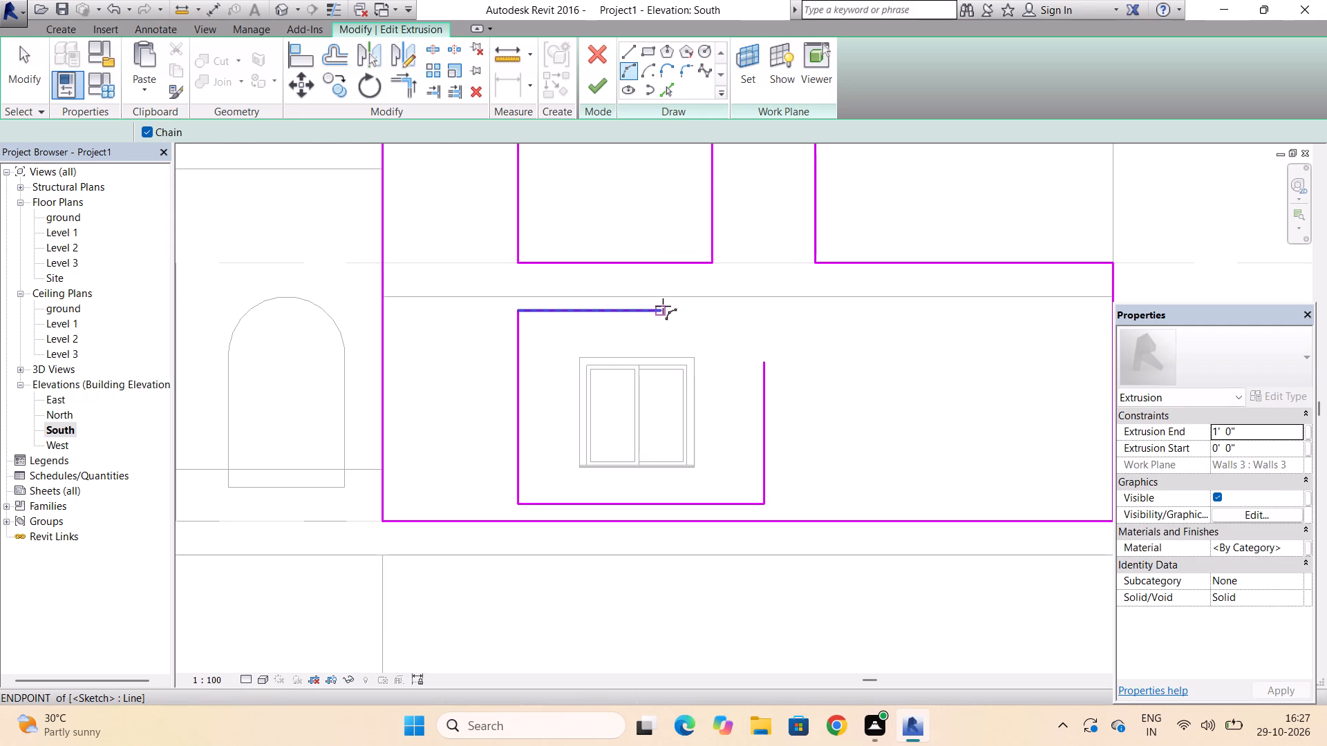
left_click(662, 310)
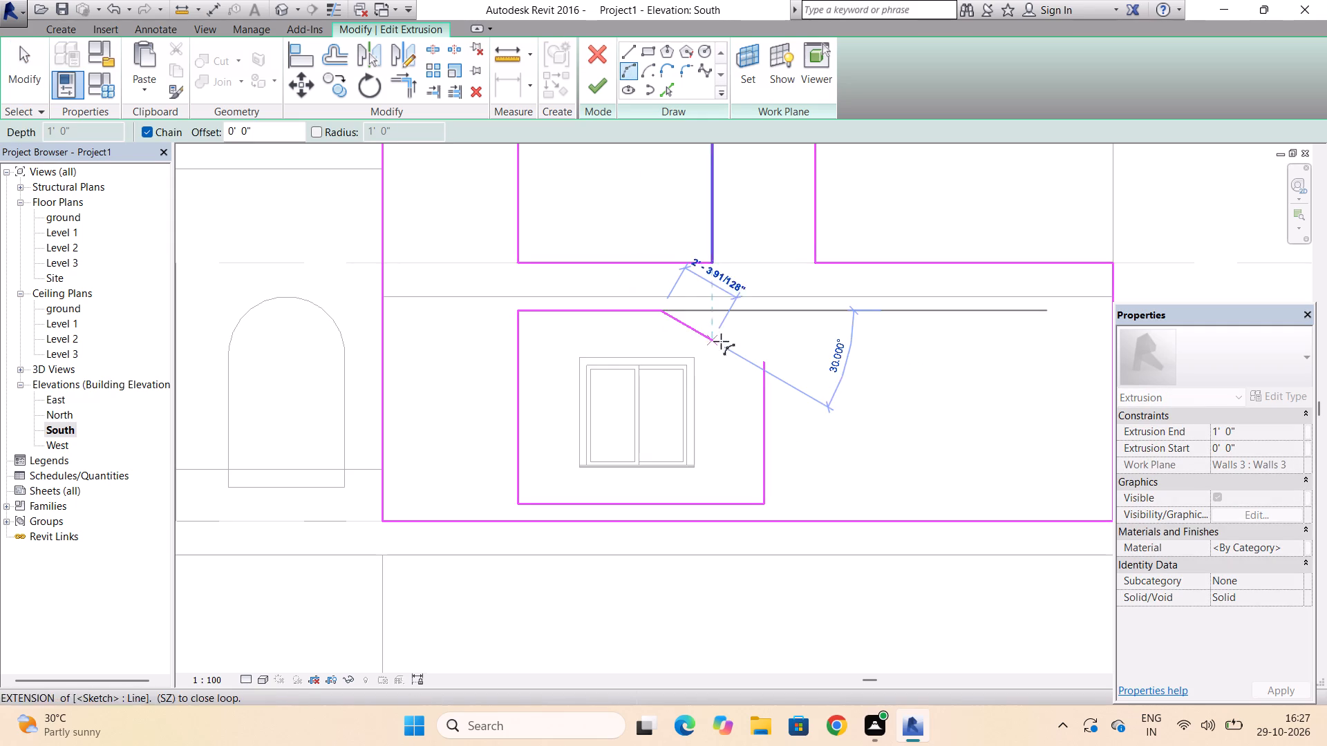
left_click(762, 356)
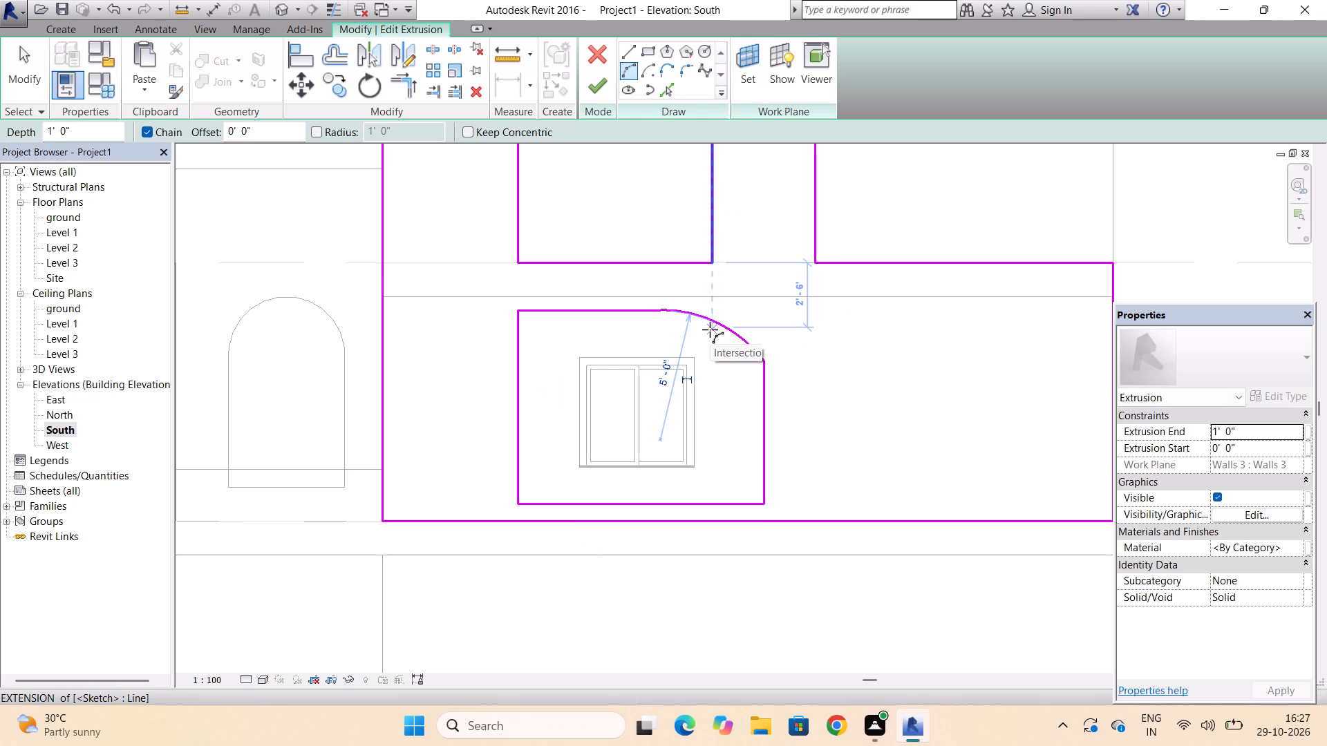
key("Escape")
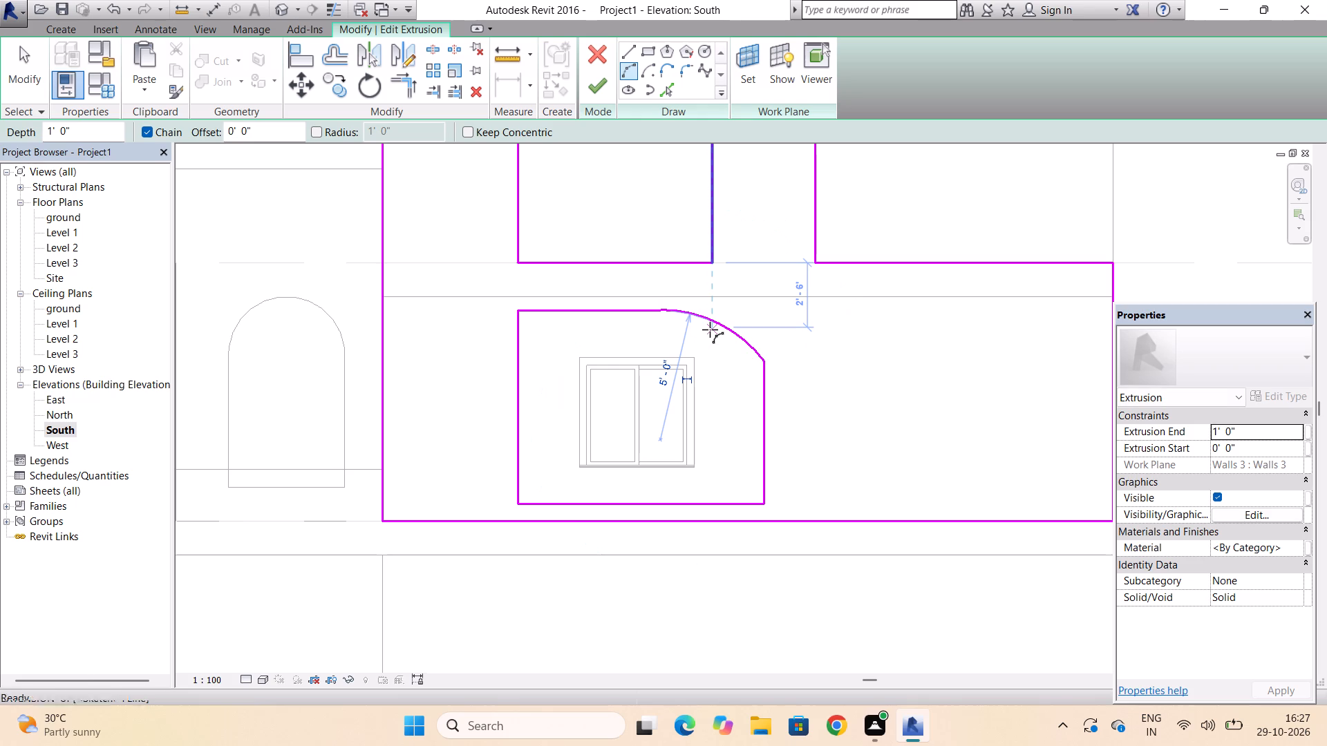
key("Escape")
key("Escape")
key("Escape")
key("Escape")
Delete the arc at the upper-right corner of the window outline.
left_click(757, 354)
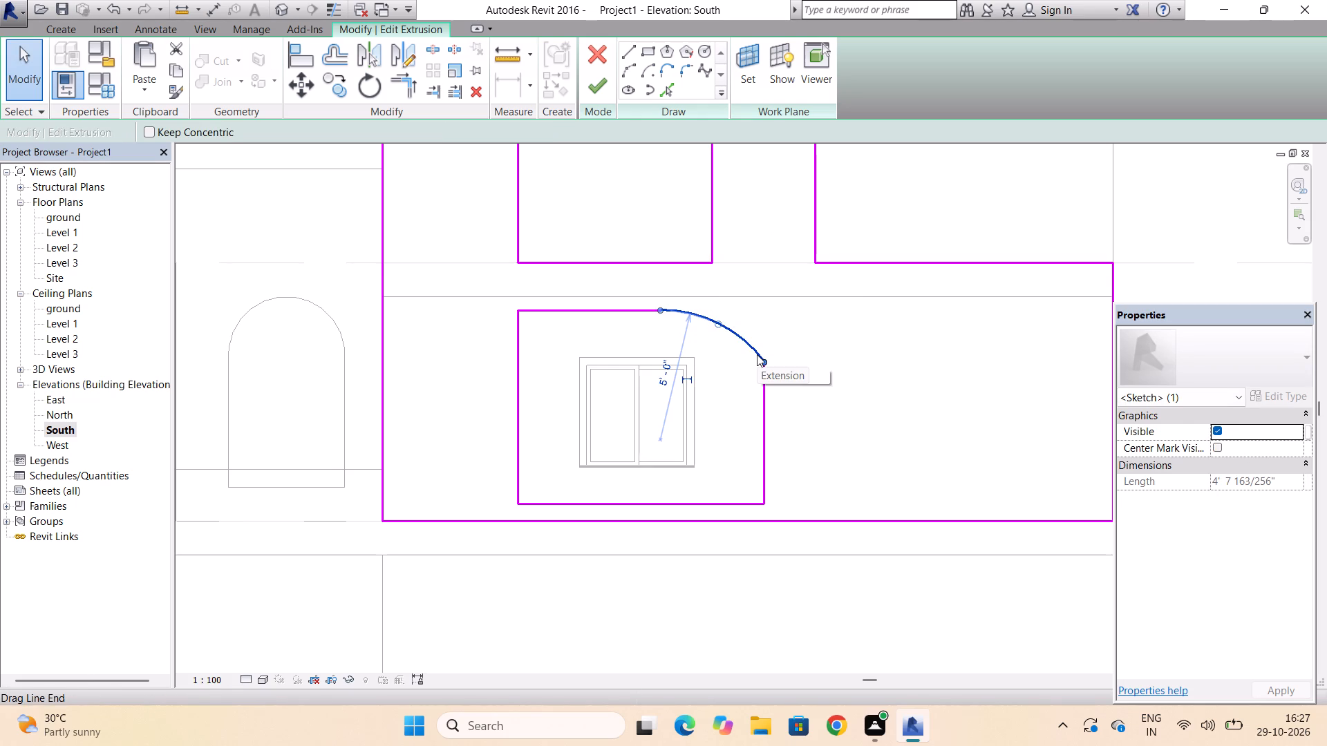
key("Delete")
Shorten the window outline's right edge from its upper end to a length of 4'-0".
left_click(763, 385)
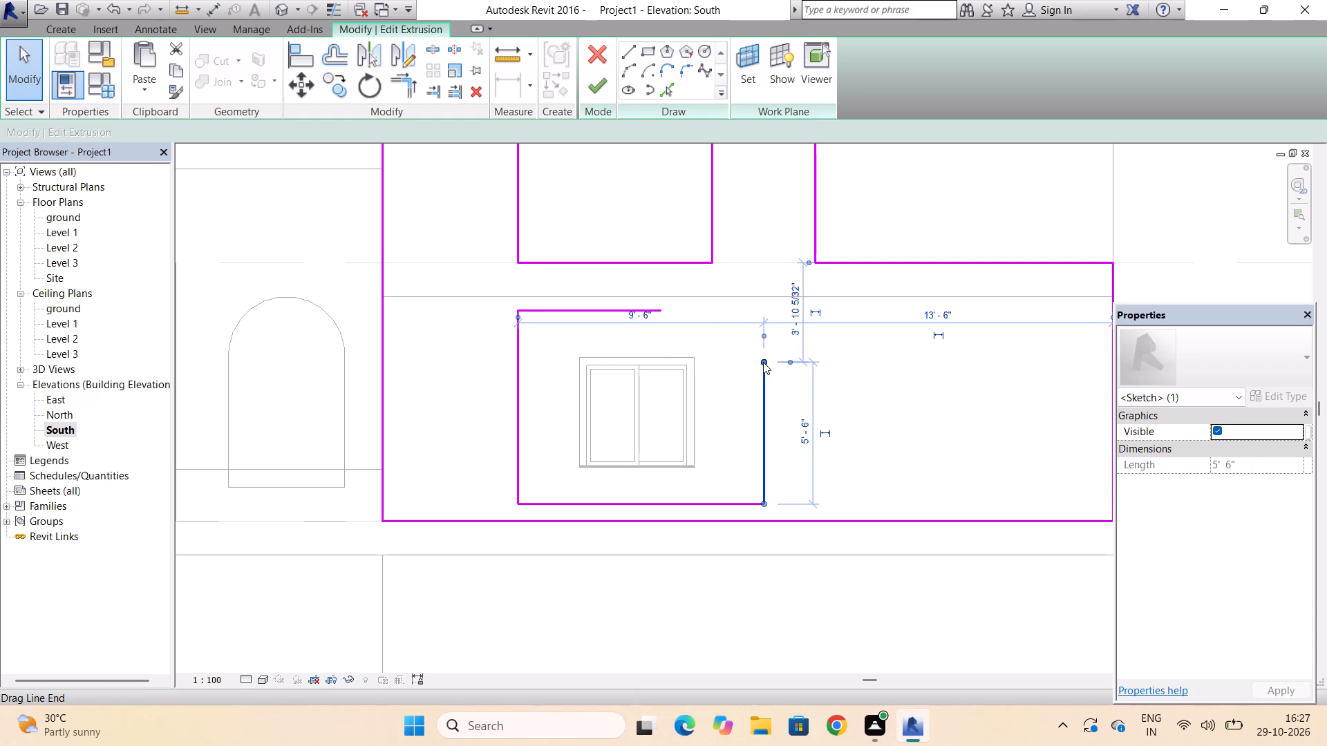
left_click_drag(763, 361, 763, 388)
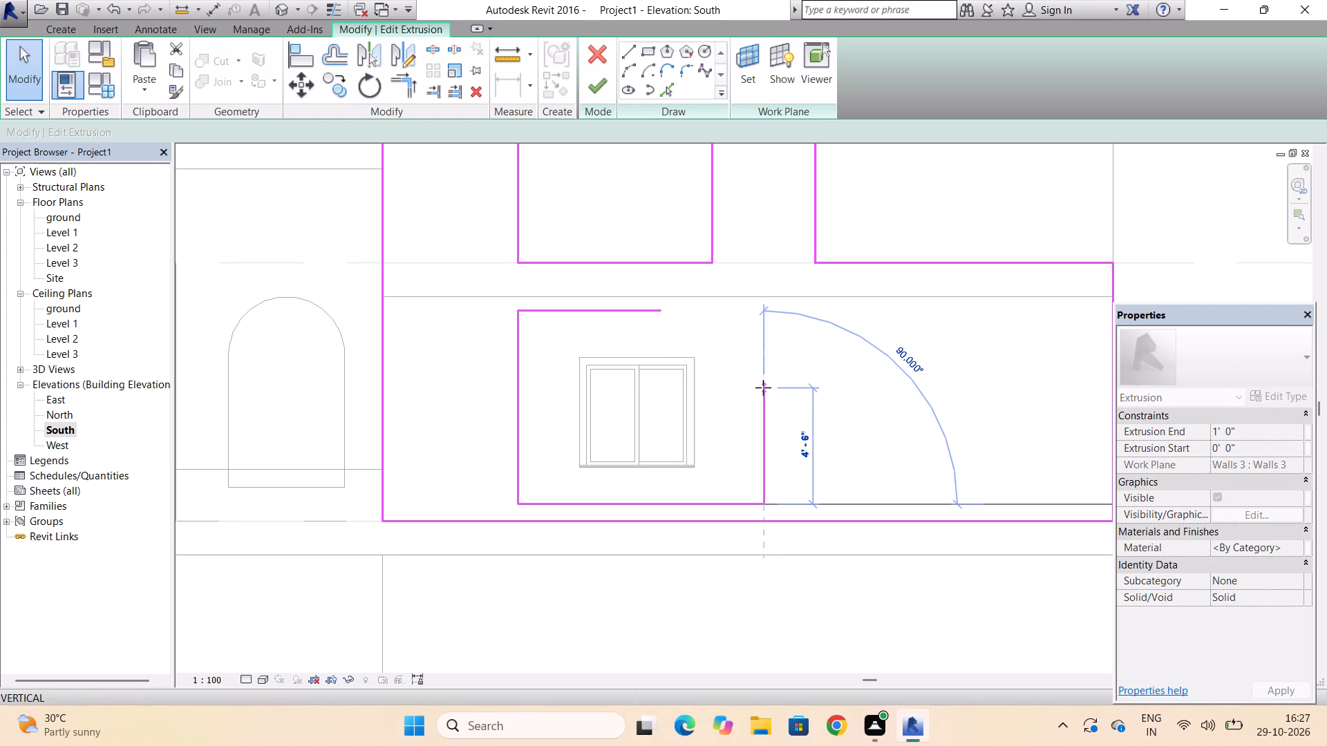
left_click_drag(763, 388, 763, 396)
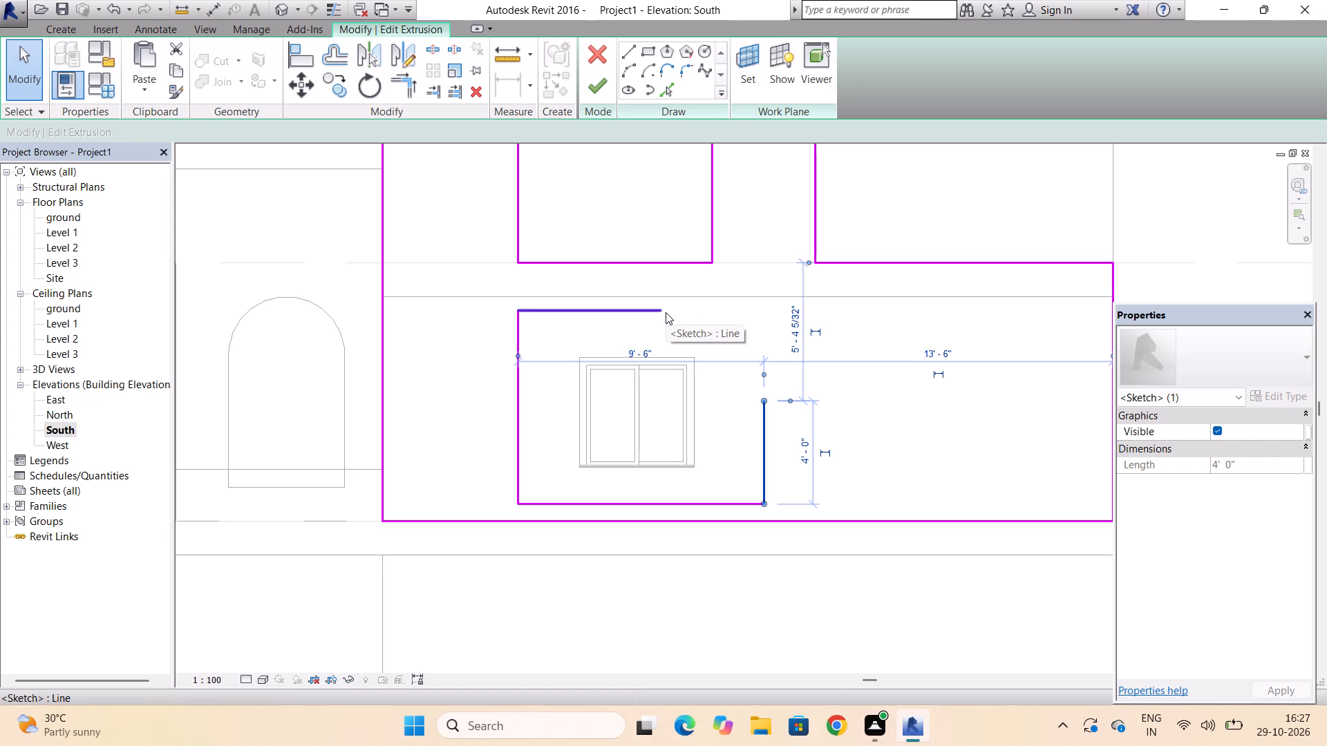
Draw an outward-curving arc of 4'-0" radius from the top edge's free end to the right edge around the Level 1 window.
left_click(621, 66)
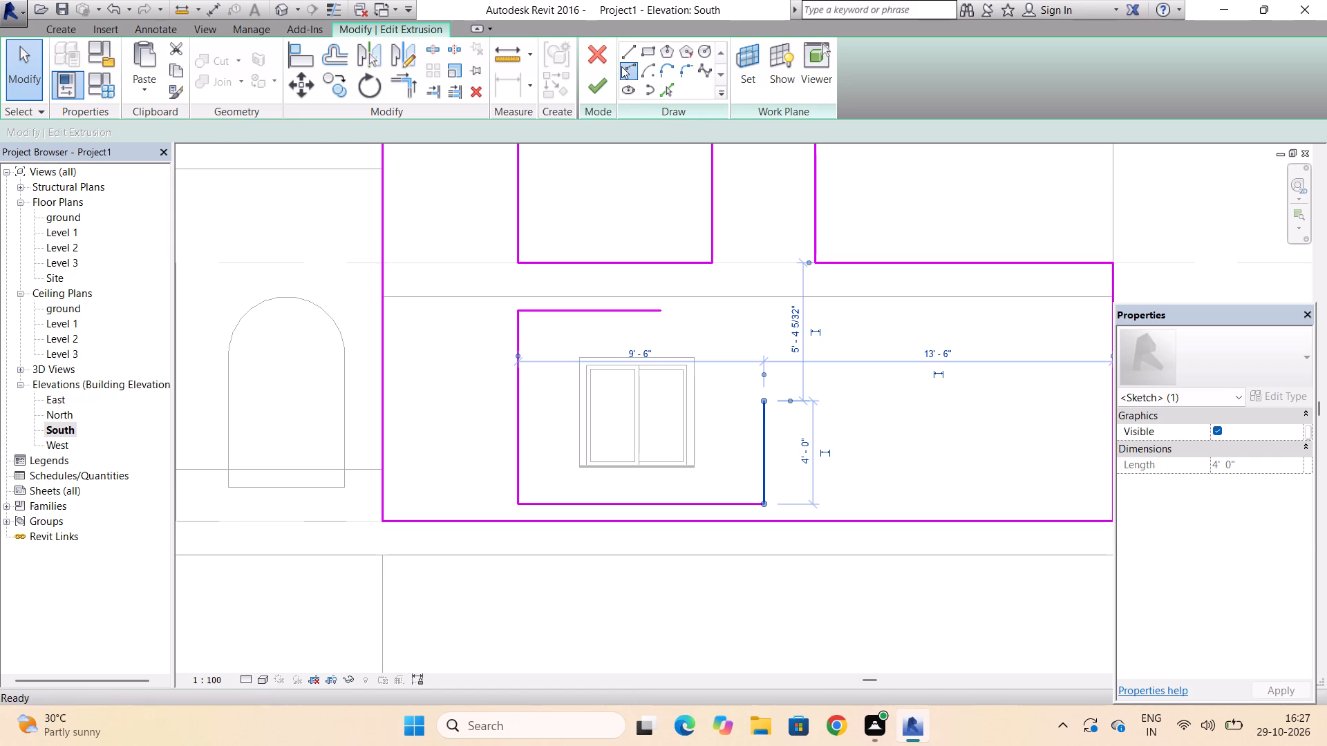
left_click(661, 313)
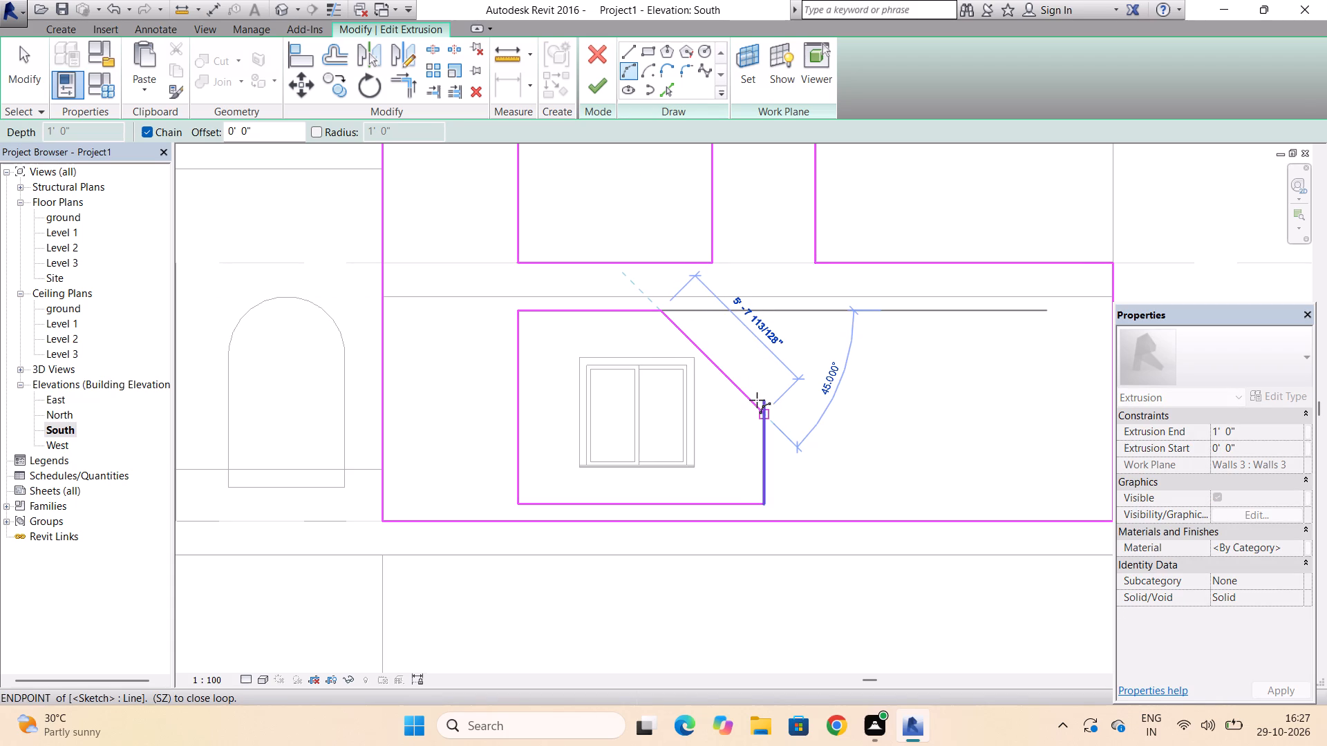
left_click(760, 410)
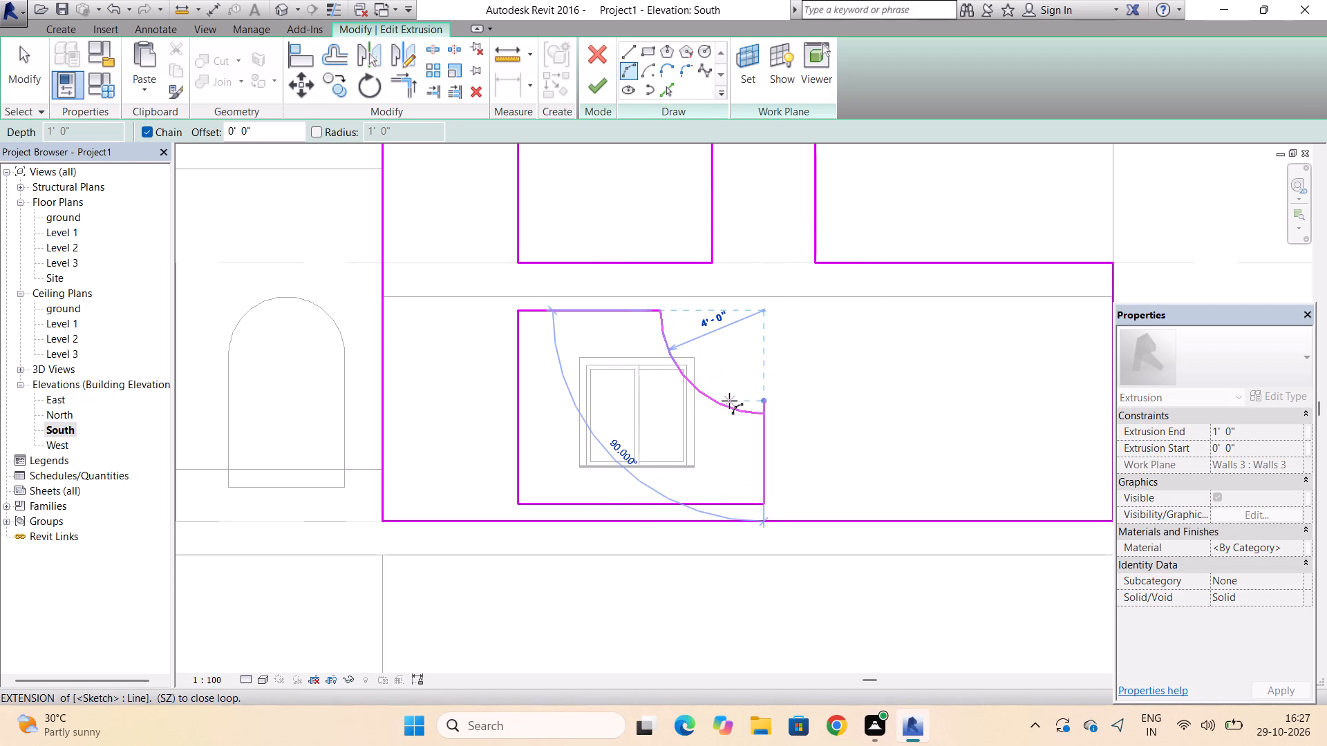
scroll(689, 358, "up", 3)
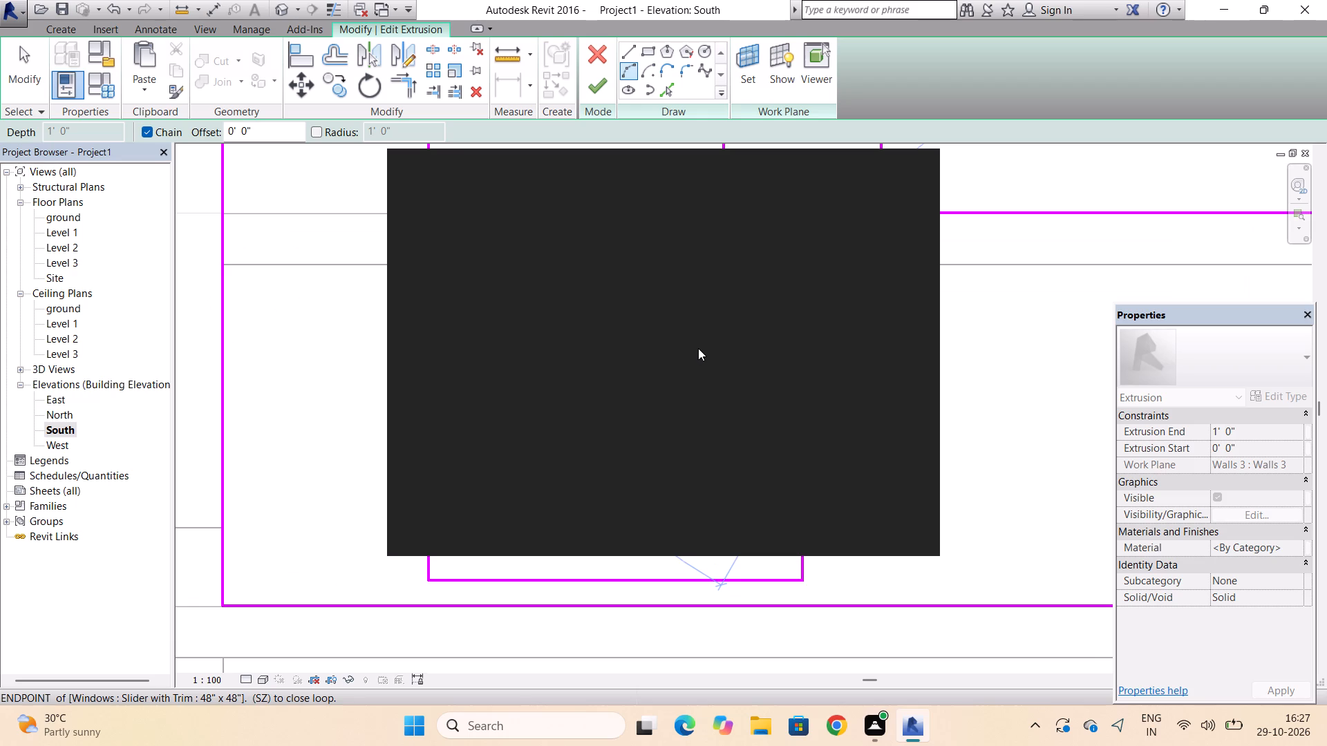
left_click(901, 169)
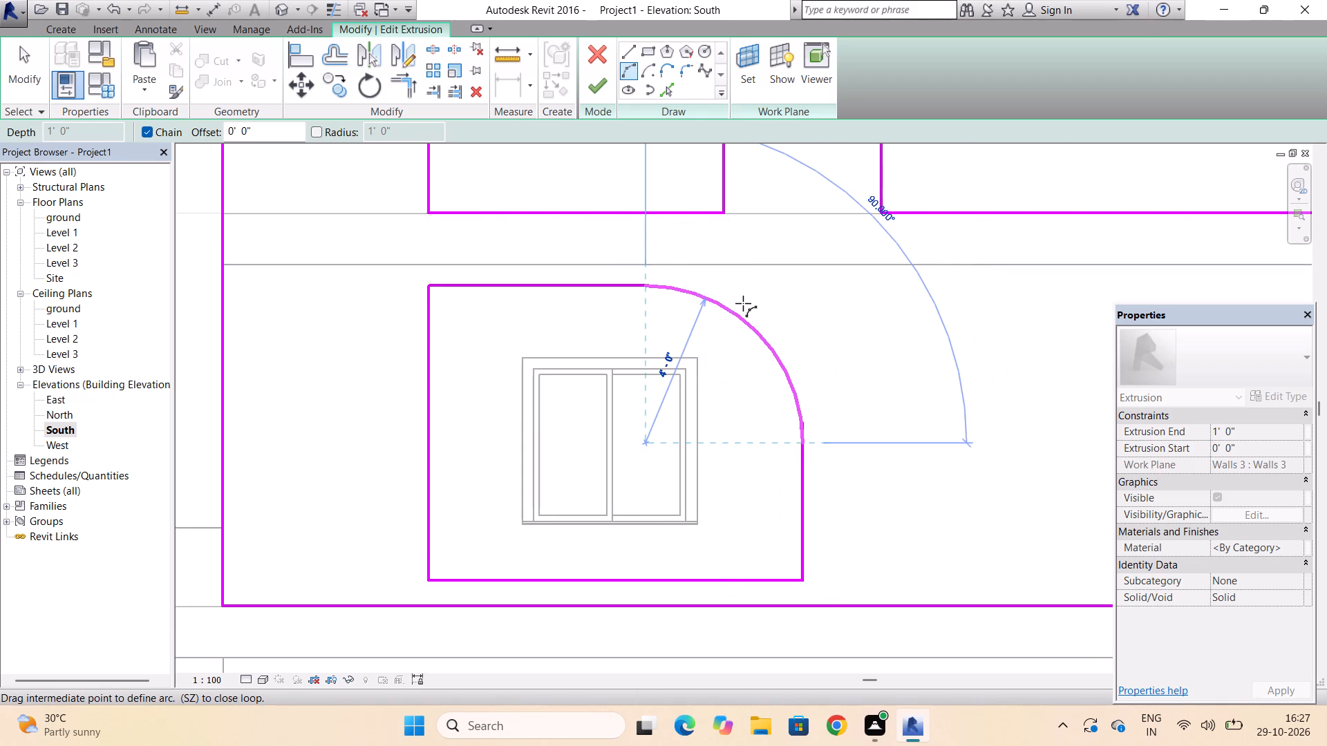
left_click(743, 303)
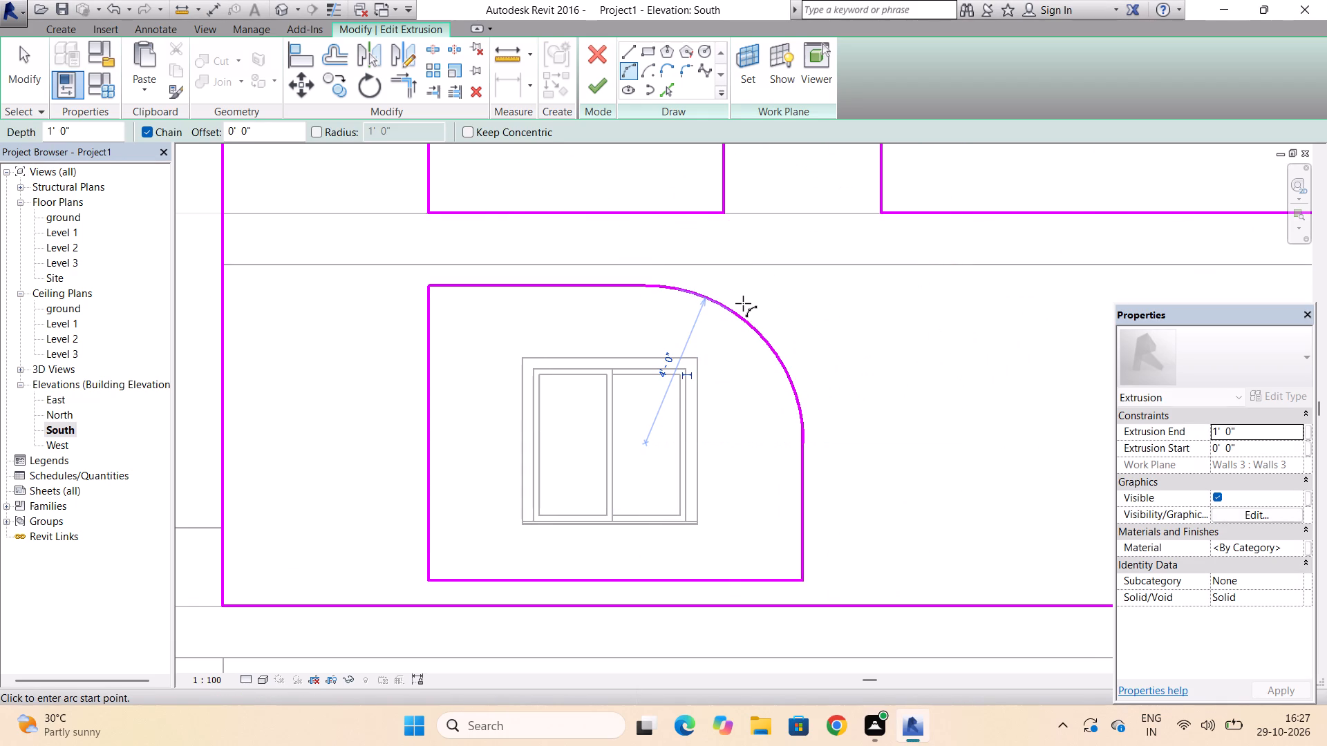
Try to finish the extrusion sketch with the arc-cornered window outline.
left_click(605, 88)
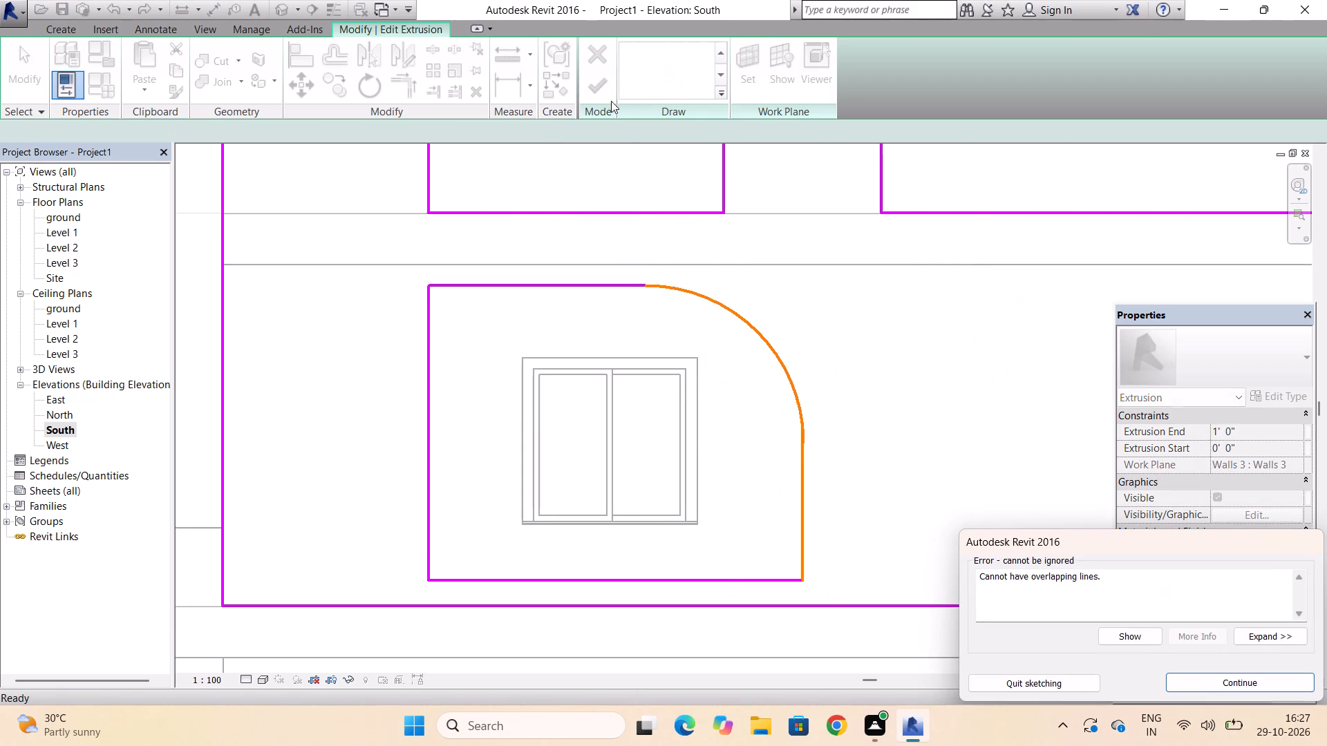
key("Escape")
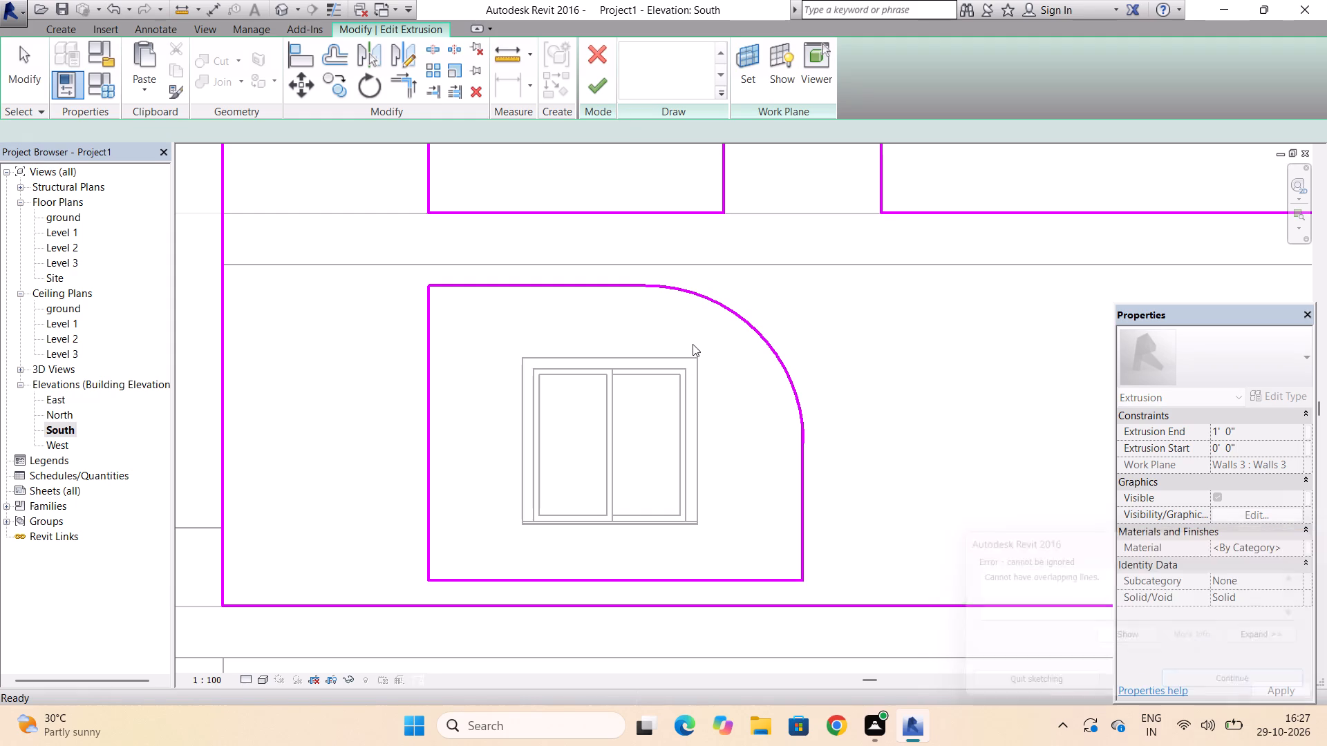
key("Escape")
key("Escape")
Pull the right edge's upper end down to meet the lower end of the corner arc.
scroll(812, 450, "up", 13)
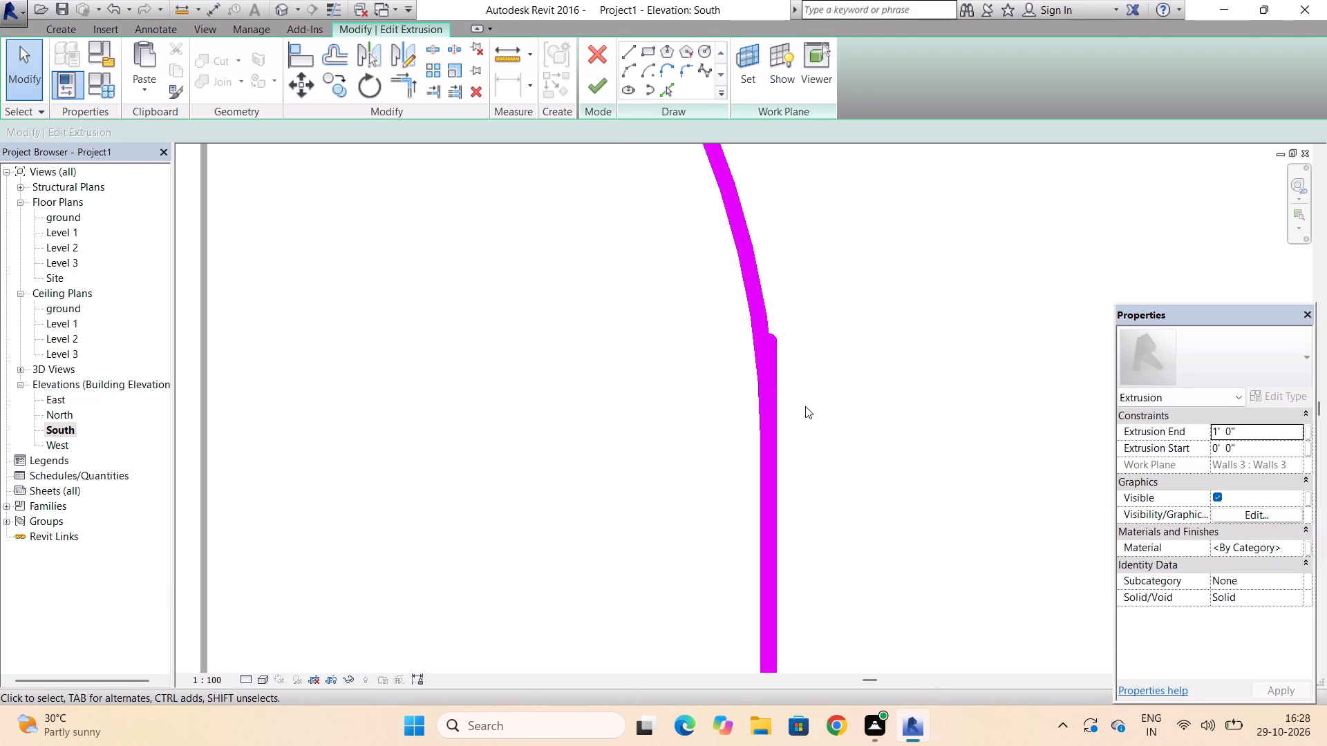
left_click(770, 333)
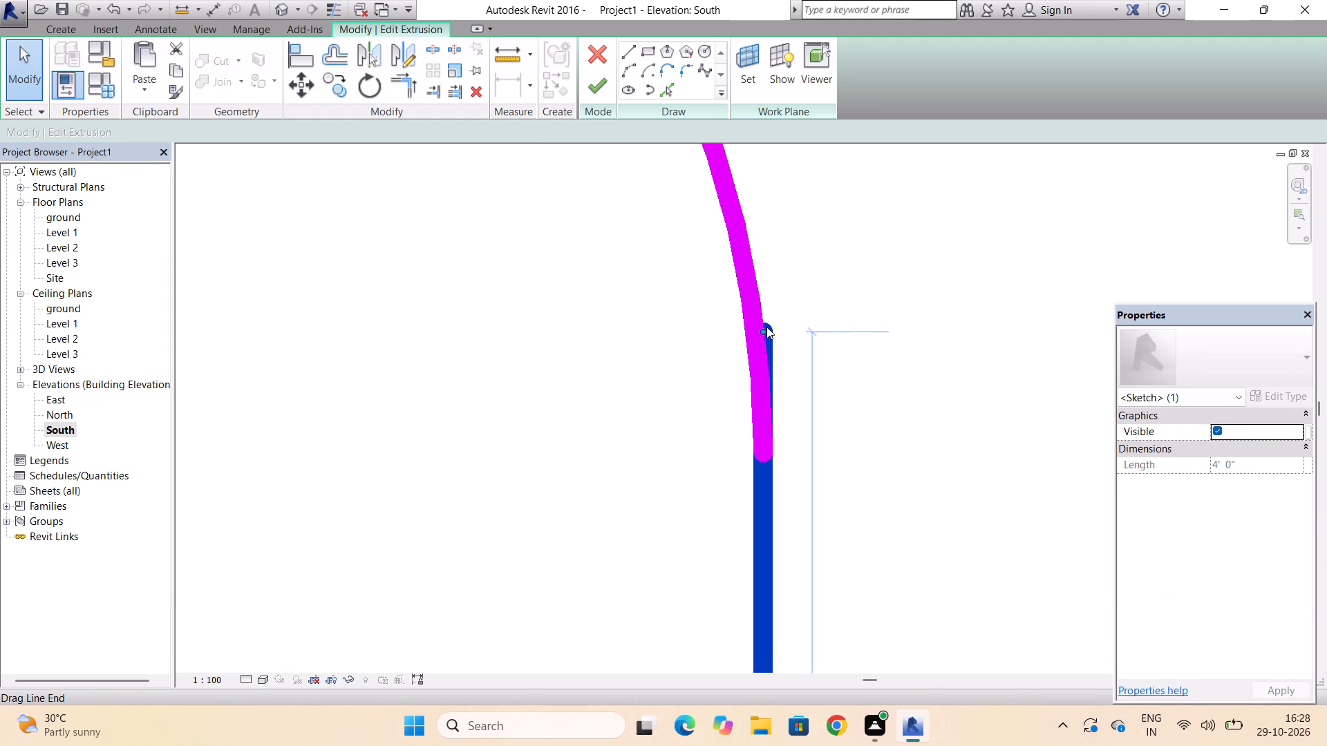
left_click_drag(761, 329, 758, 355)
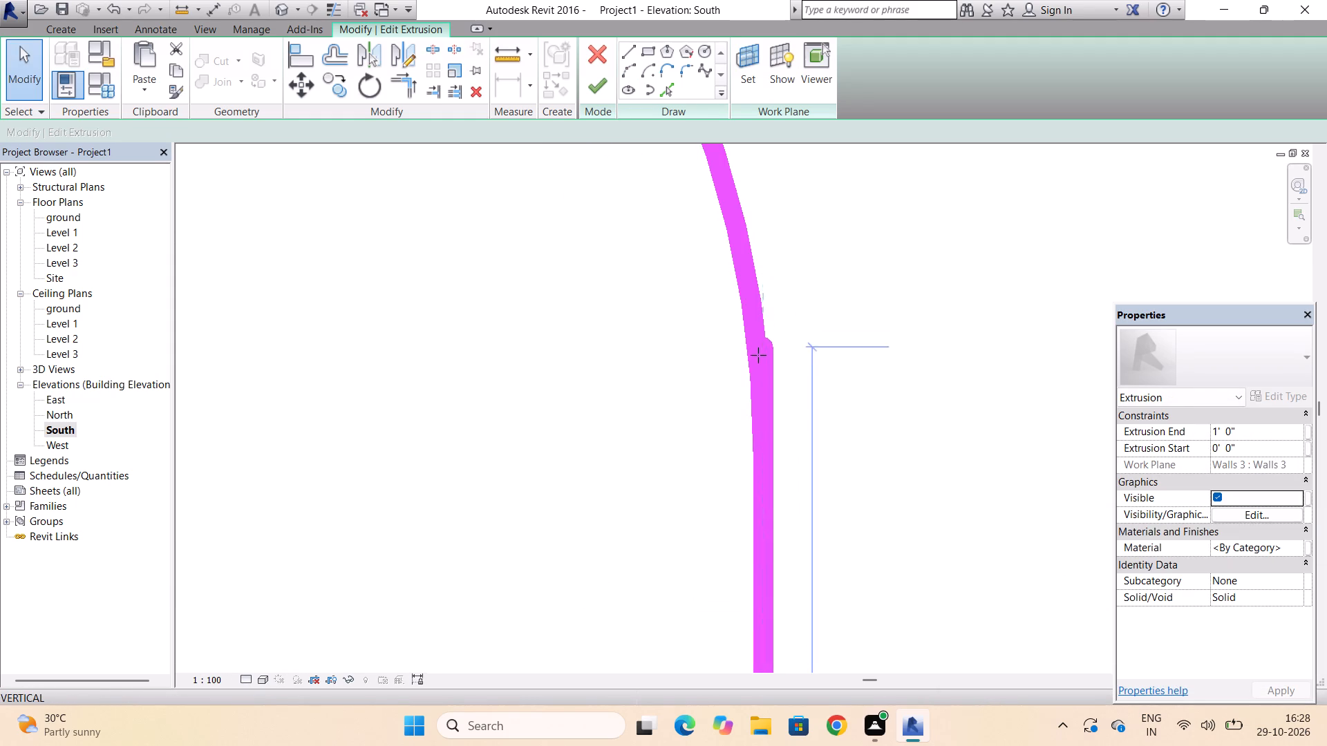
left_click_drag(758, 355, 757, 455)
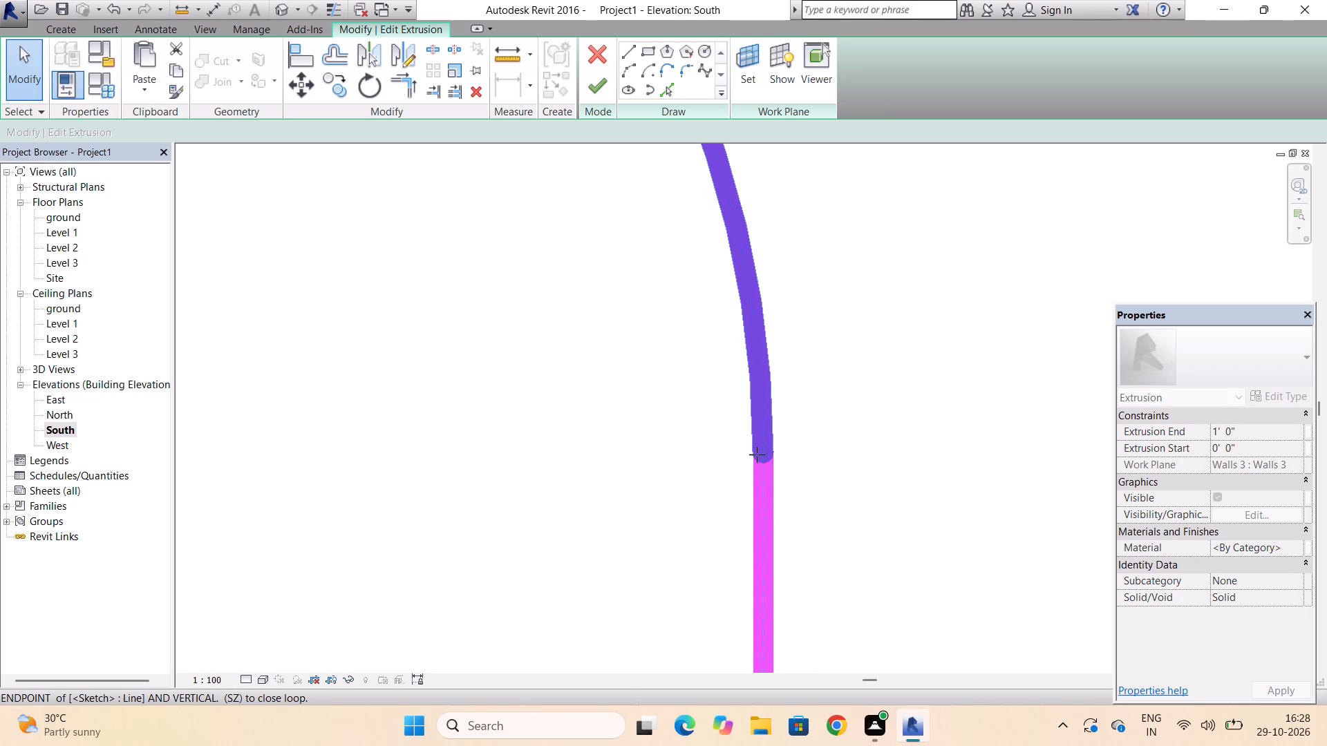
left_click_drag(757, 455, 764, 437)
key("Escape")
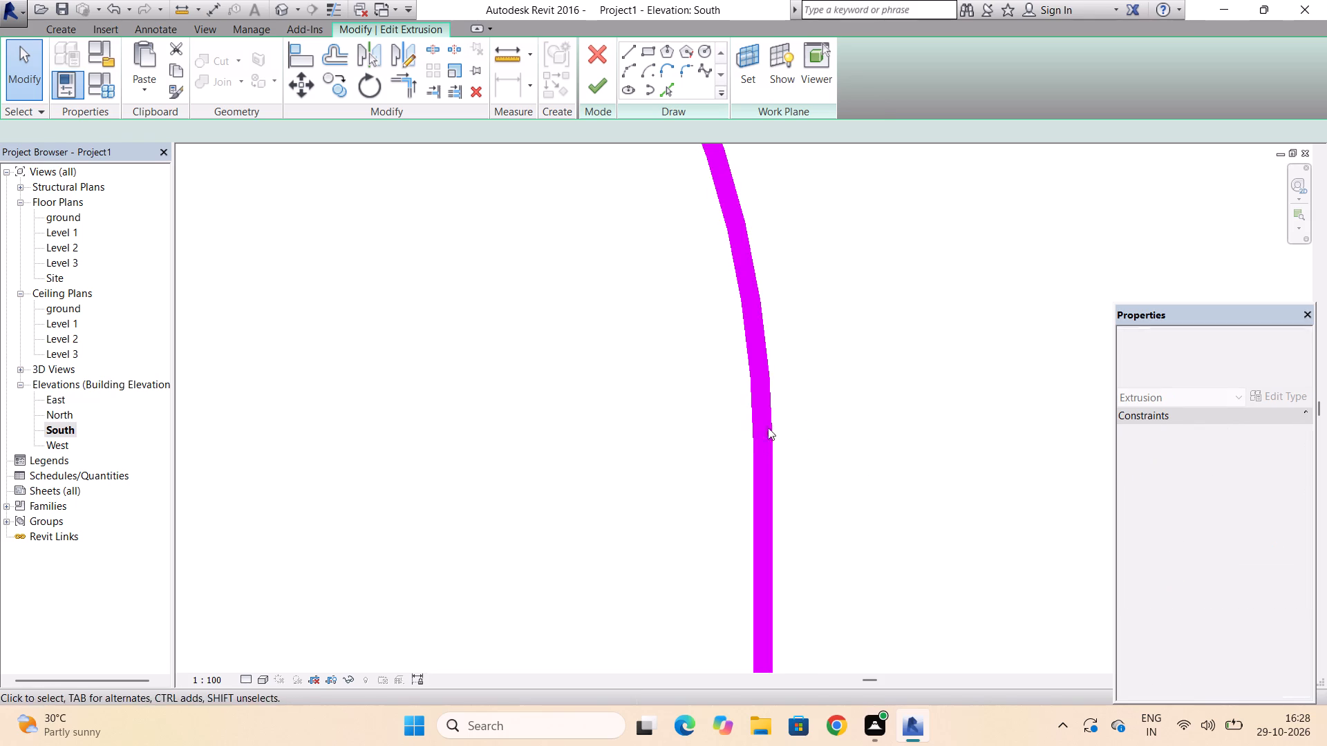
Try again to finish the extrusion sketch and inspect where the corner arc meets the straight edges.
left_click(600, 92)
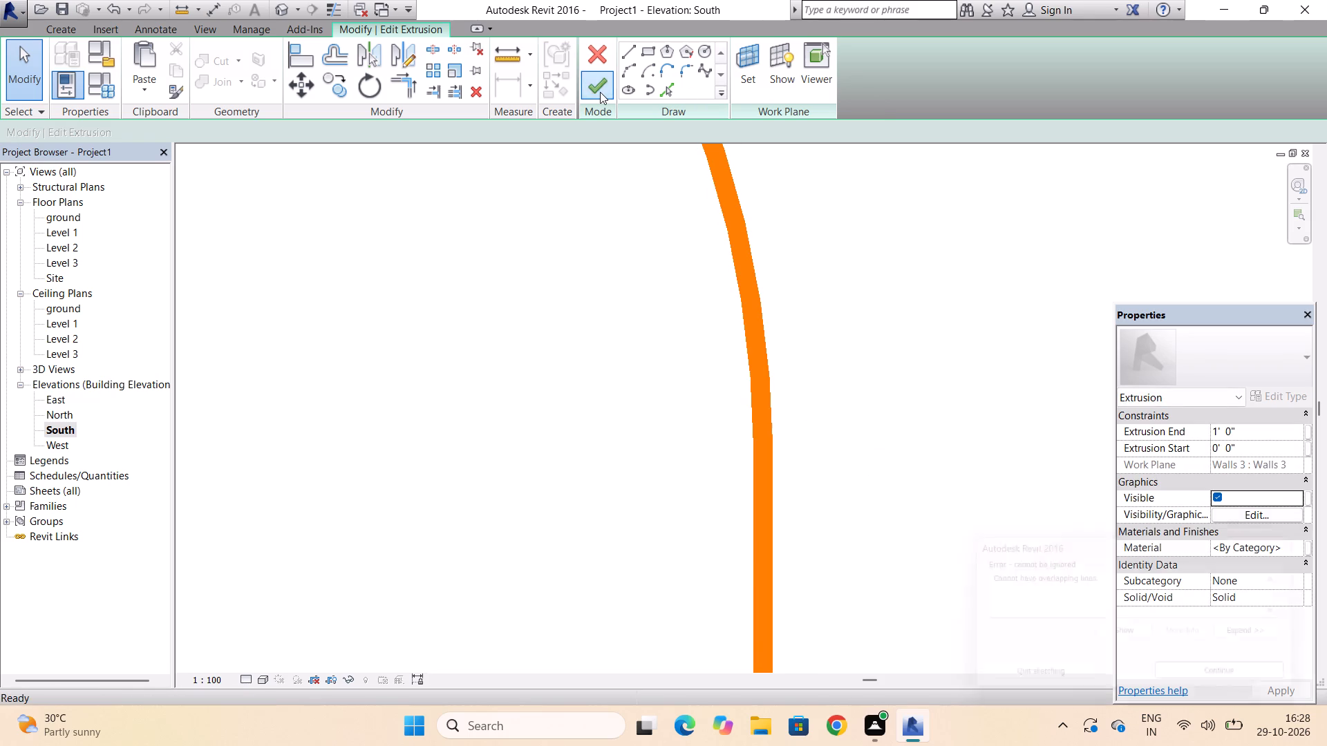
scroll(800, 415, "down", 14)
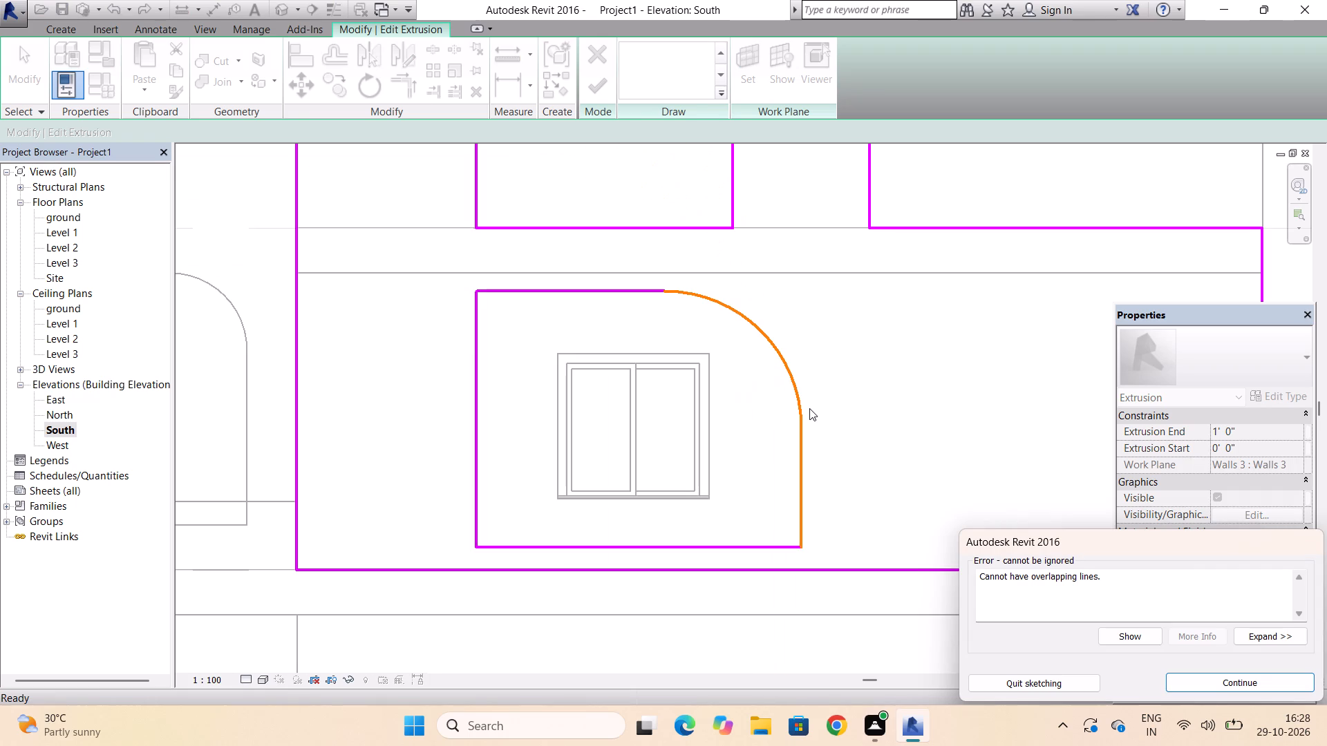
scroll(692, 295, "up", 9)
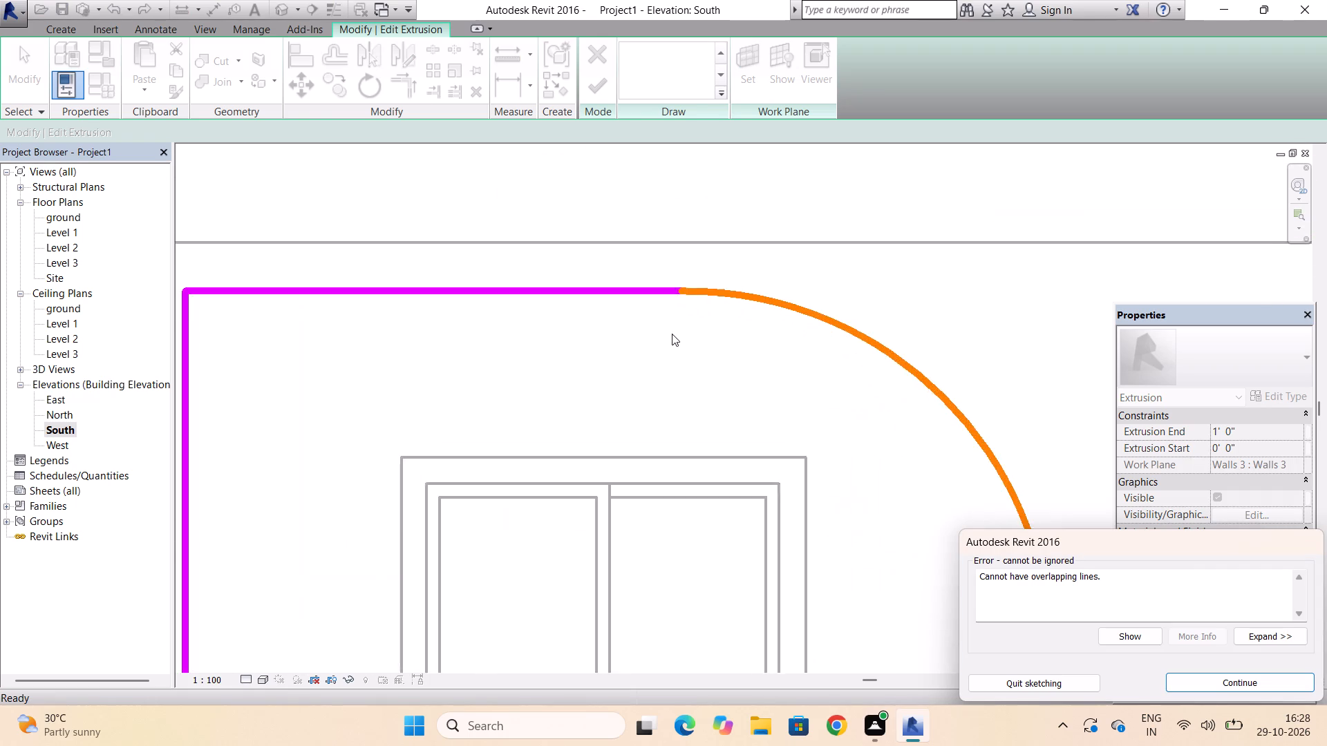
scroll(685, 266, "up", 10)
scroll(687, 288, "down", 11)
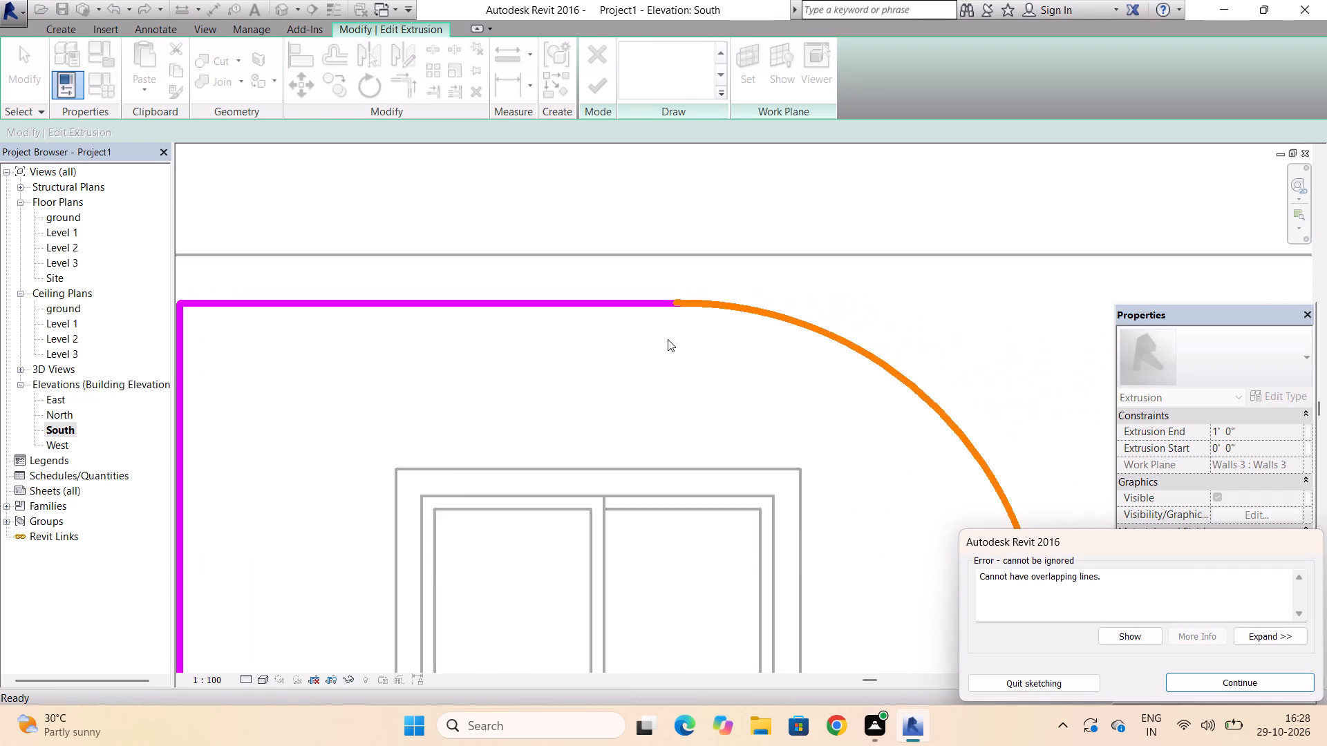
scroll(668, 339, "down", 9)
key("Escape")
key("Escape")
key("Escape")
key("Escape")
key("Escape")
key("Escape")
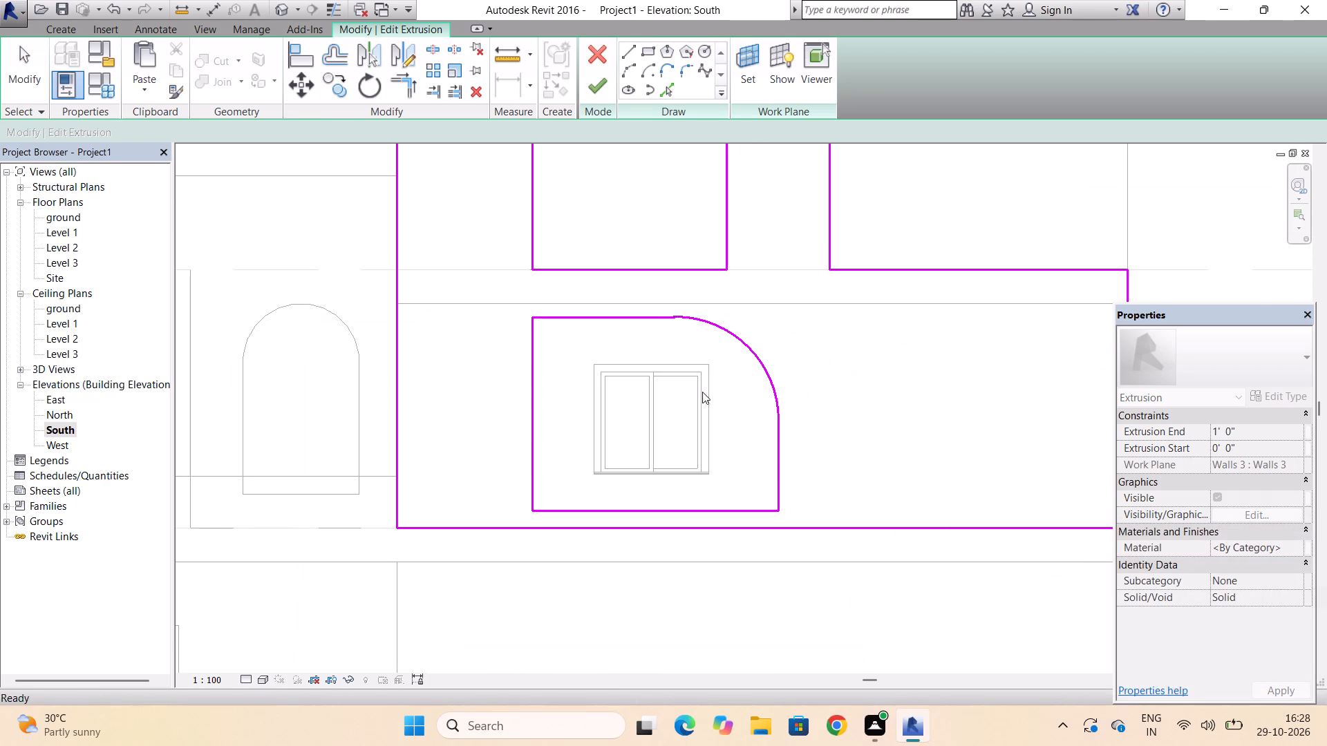
Delete the right and top straight edges of the outline around the Level 1 window.
left_click(776, 474)
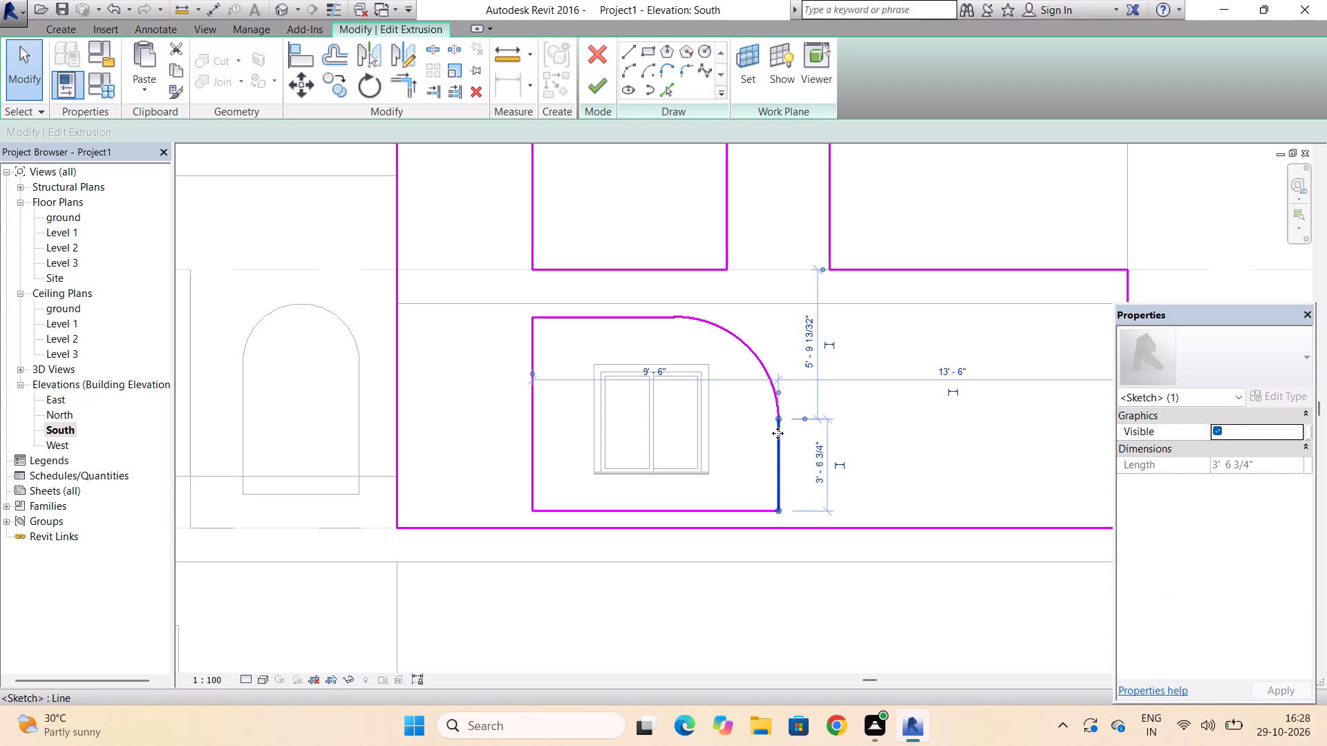
scroll(778, 424, "up", 3)
key("Delete")
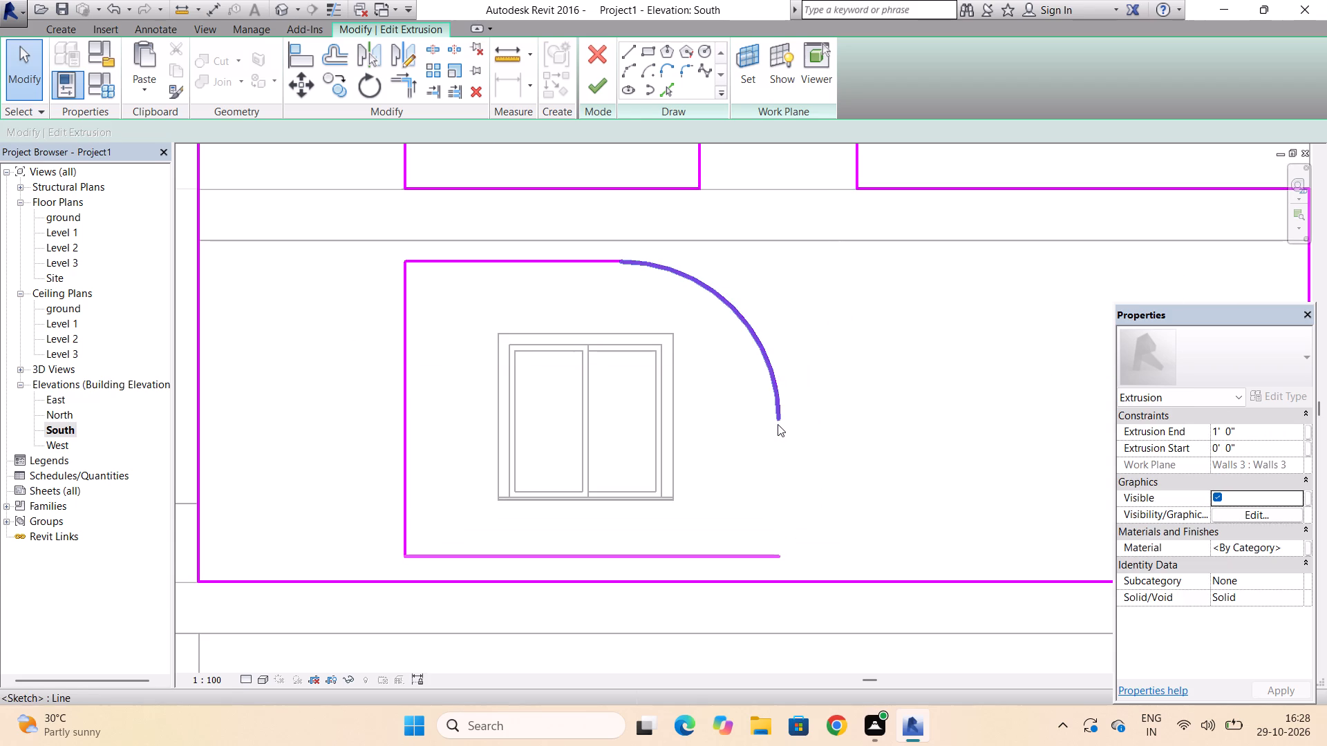
left_click(598, 260)
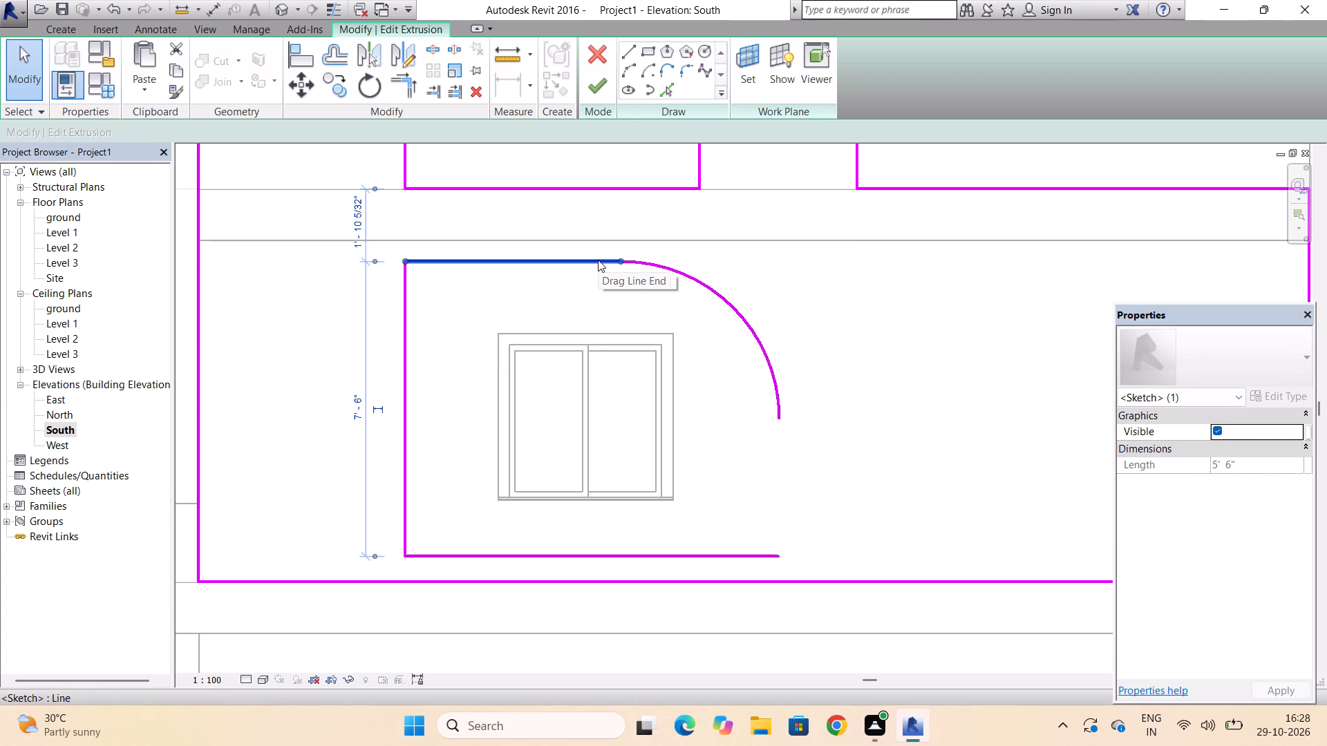
key("Delete")
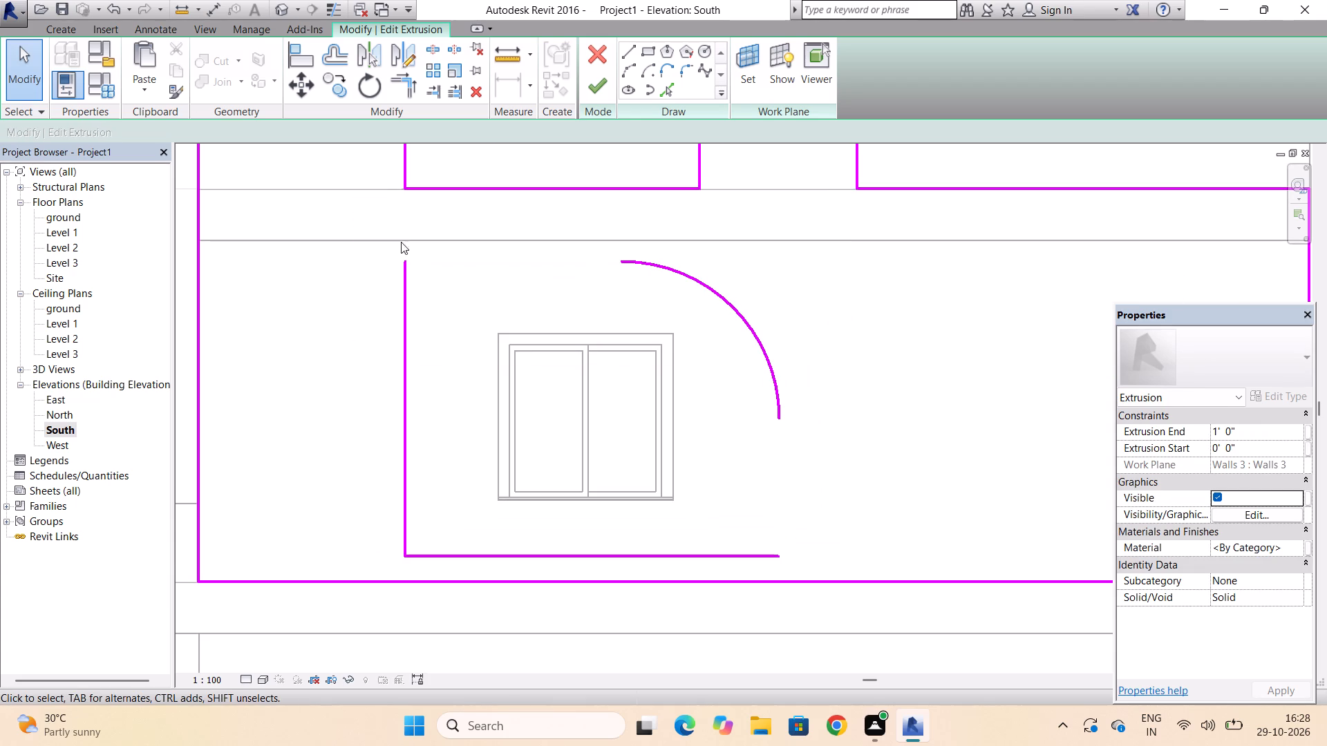
Redraw the outline's 5'-6" top edge and 3'-6" right edge as straight lines meeting the ends of the corner arc.
left_click(632, 48)
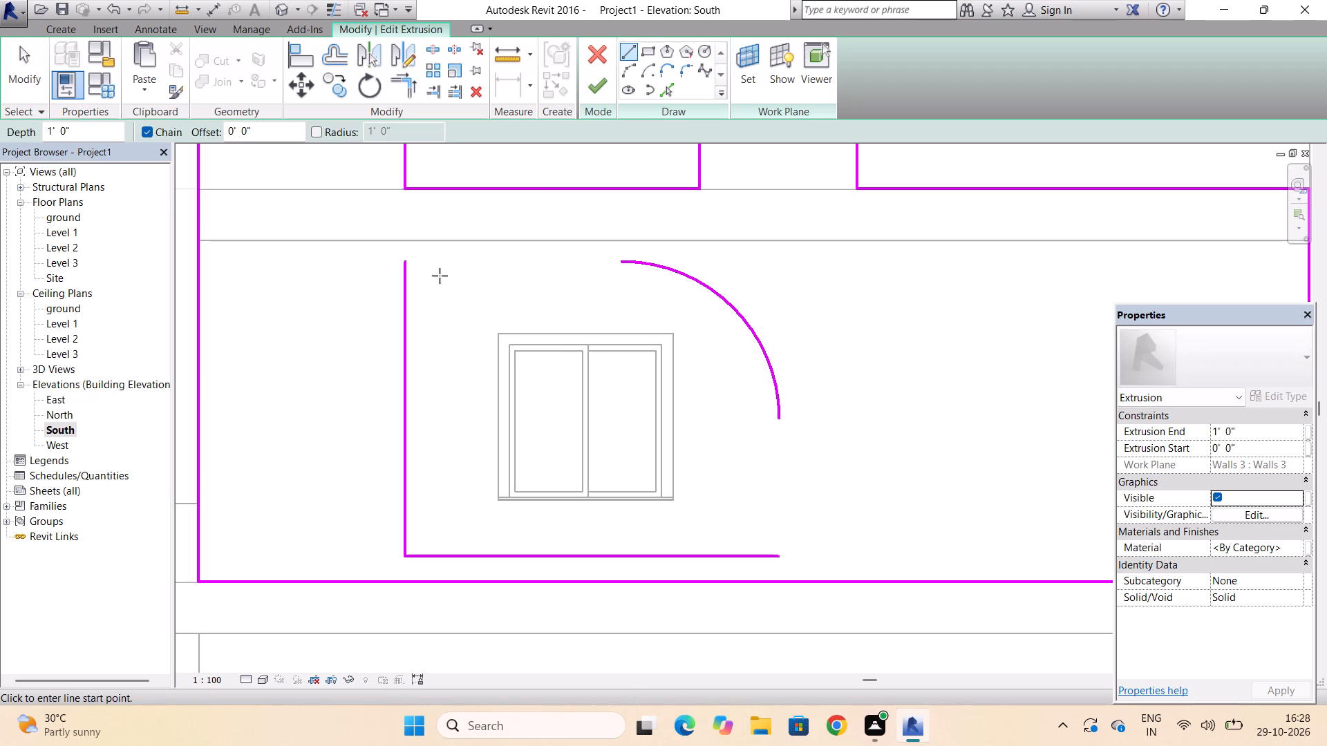
left_click(620, 260)
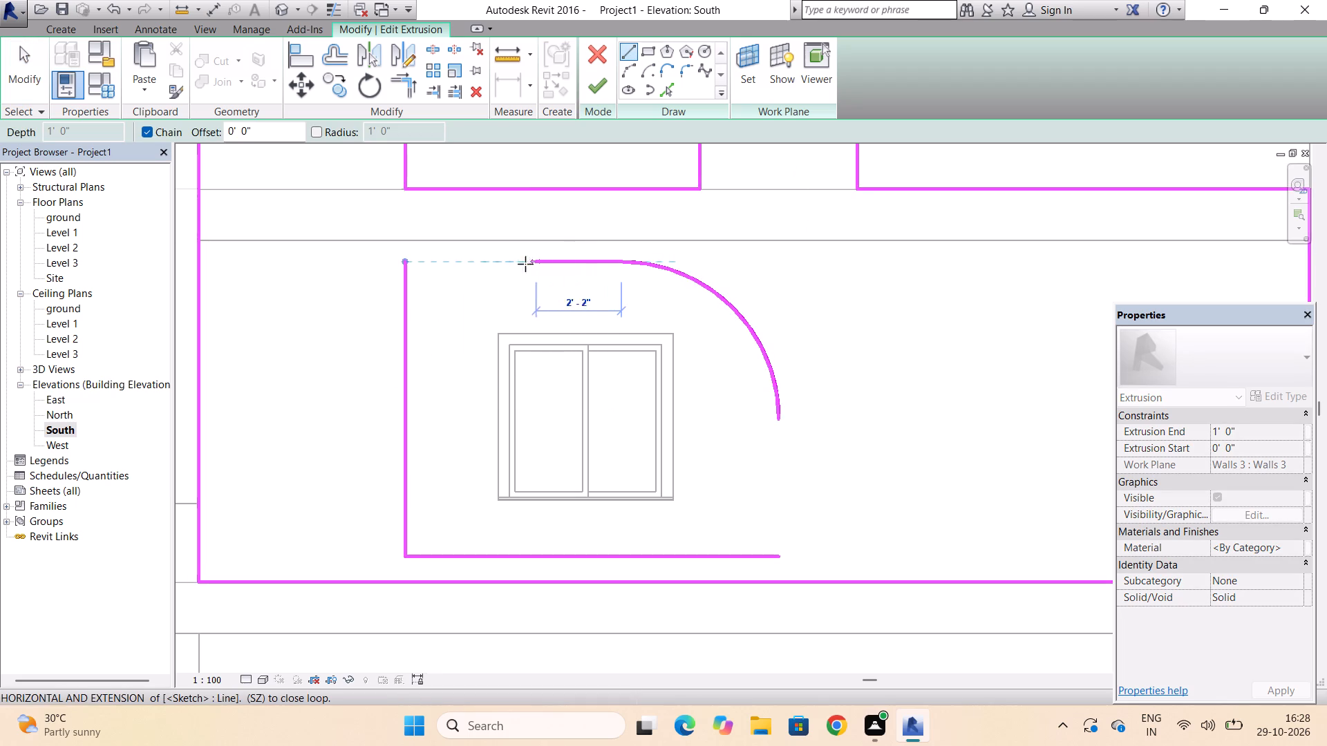
left_click(402, 266)
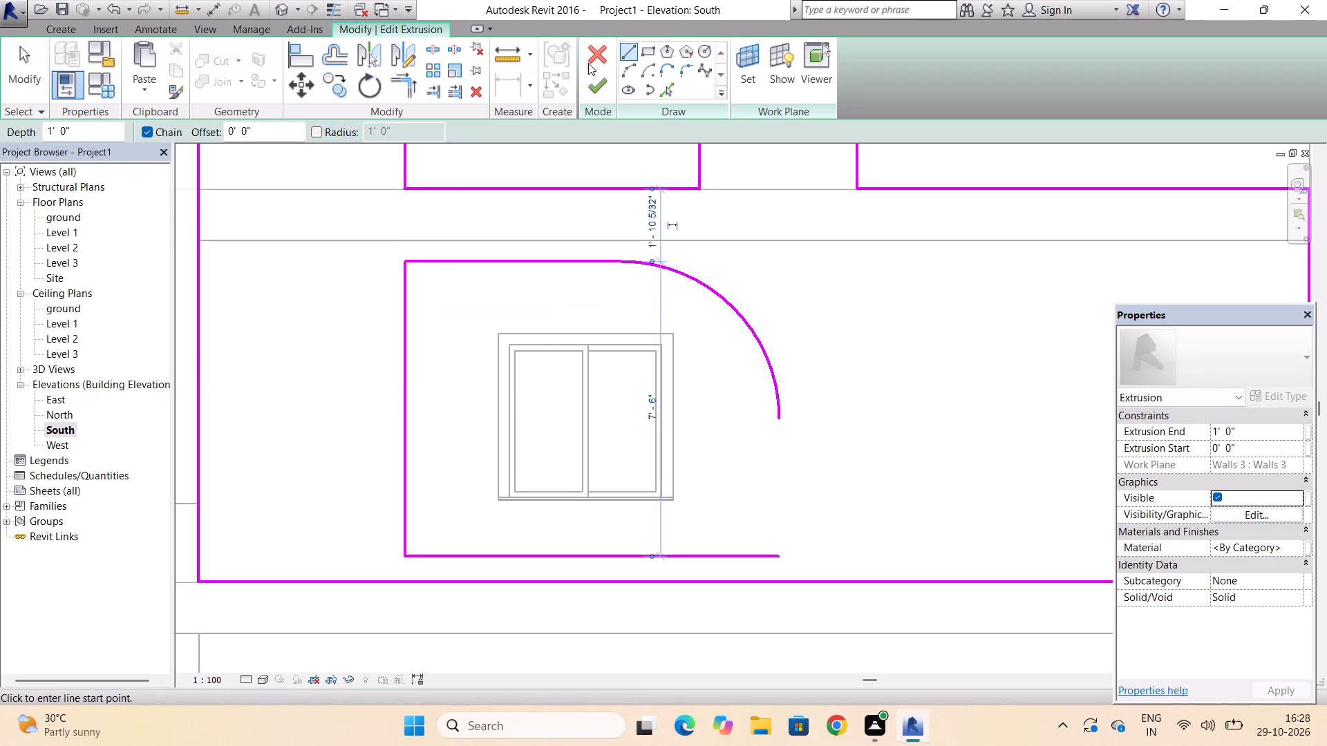
left_click(628, 49)
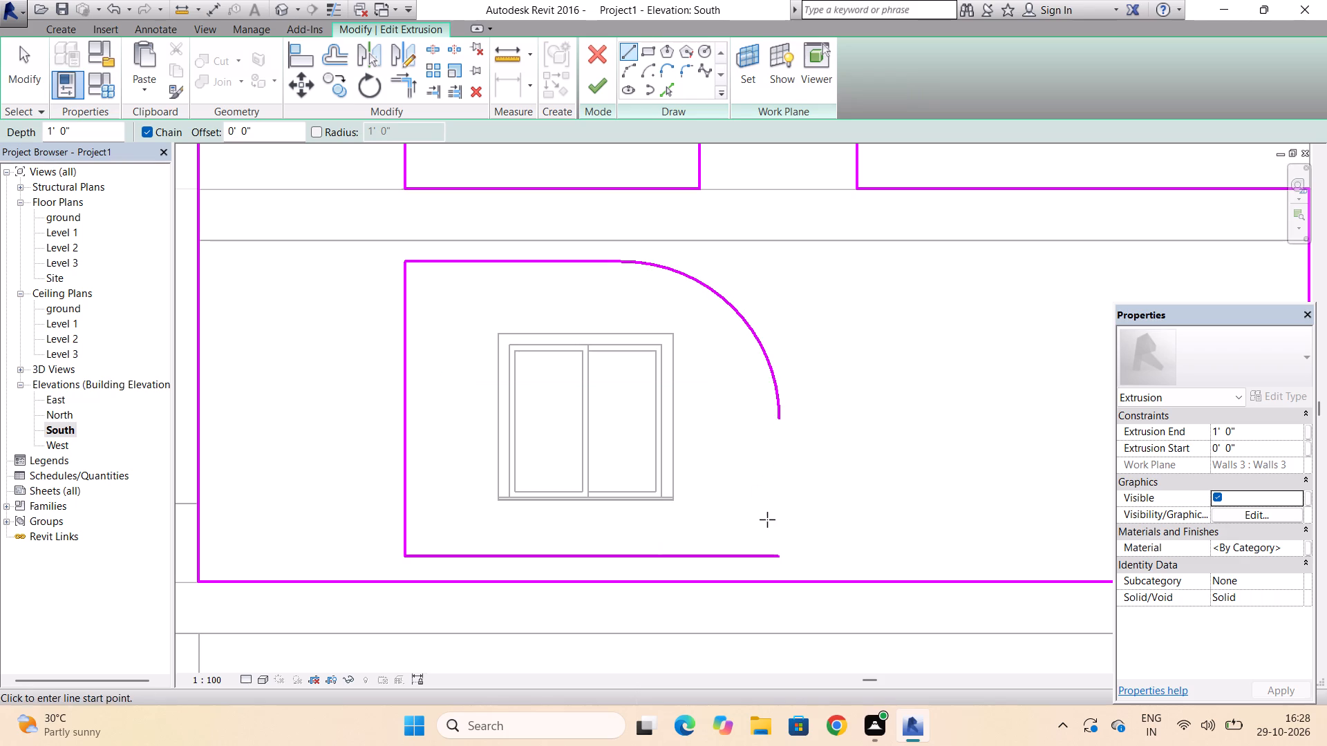
left_click(778, 559)
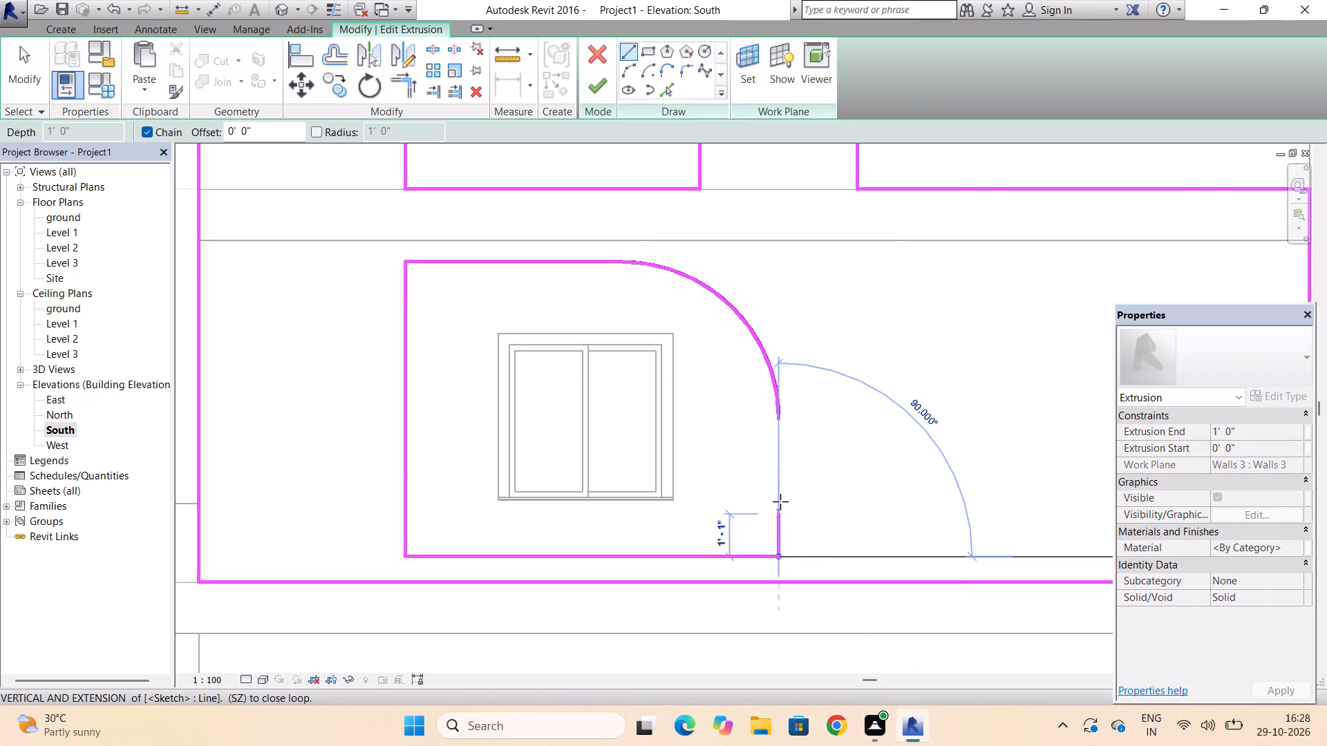
left_click(778, 419)
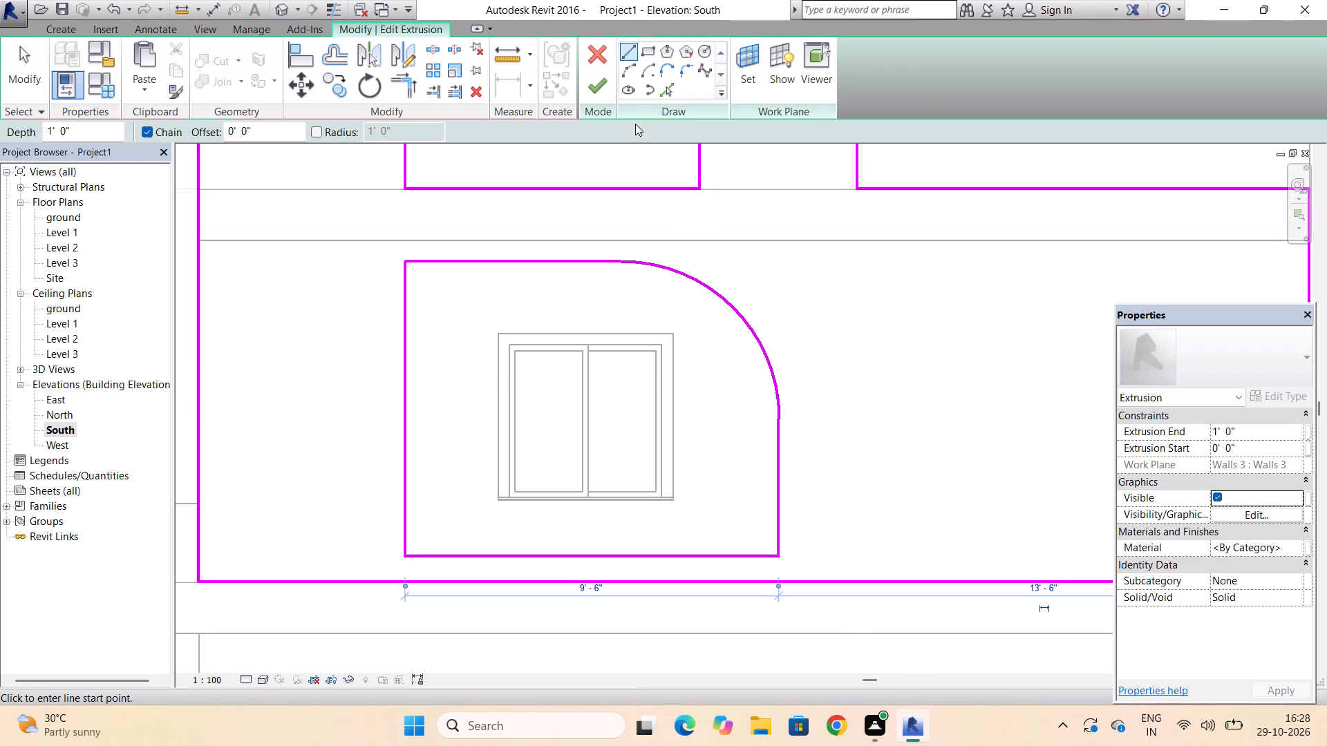
Finish the extrusion sketch with the closed, round-cornered window outline and deselect the extrusion.
left_click(592, 95)
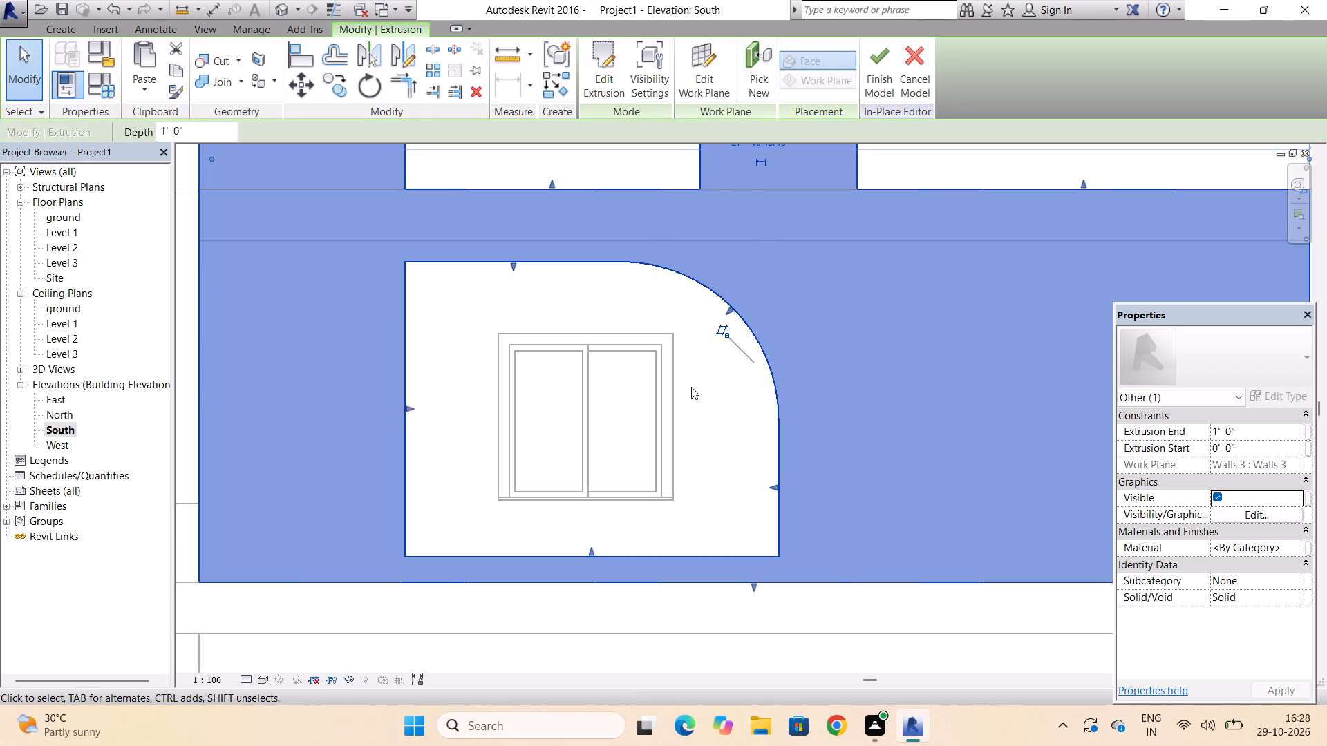
scroll(691, 390, "down", 8)
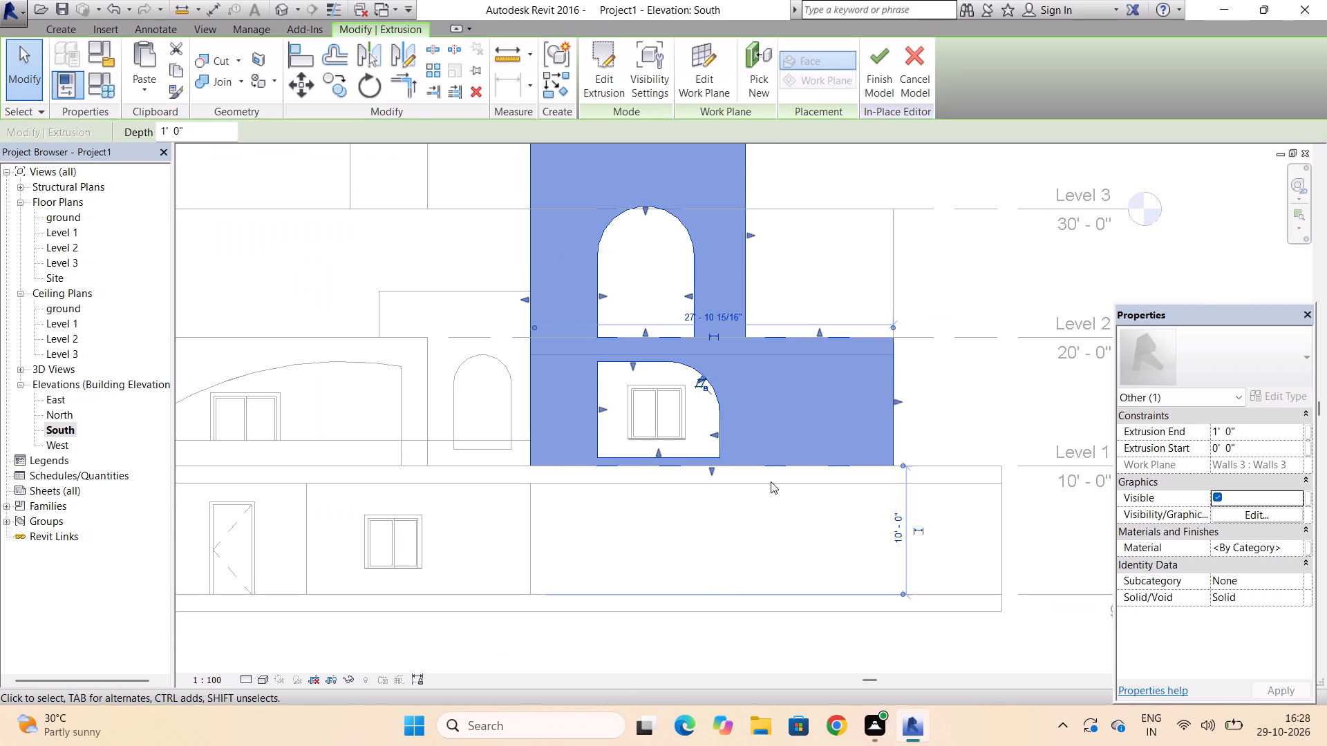
left_click(990, 183)
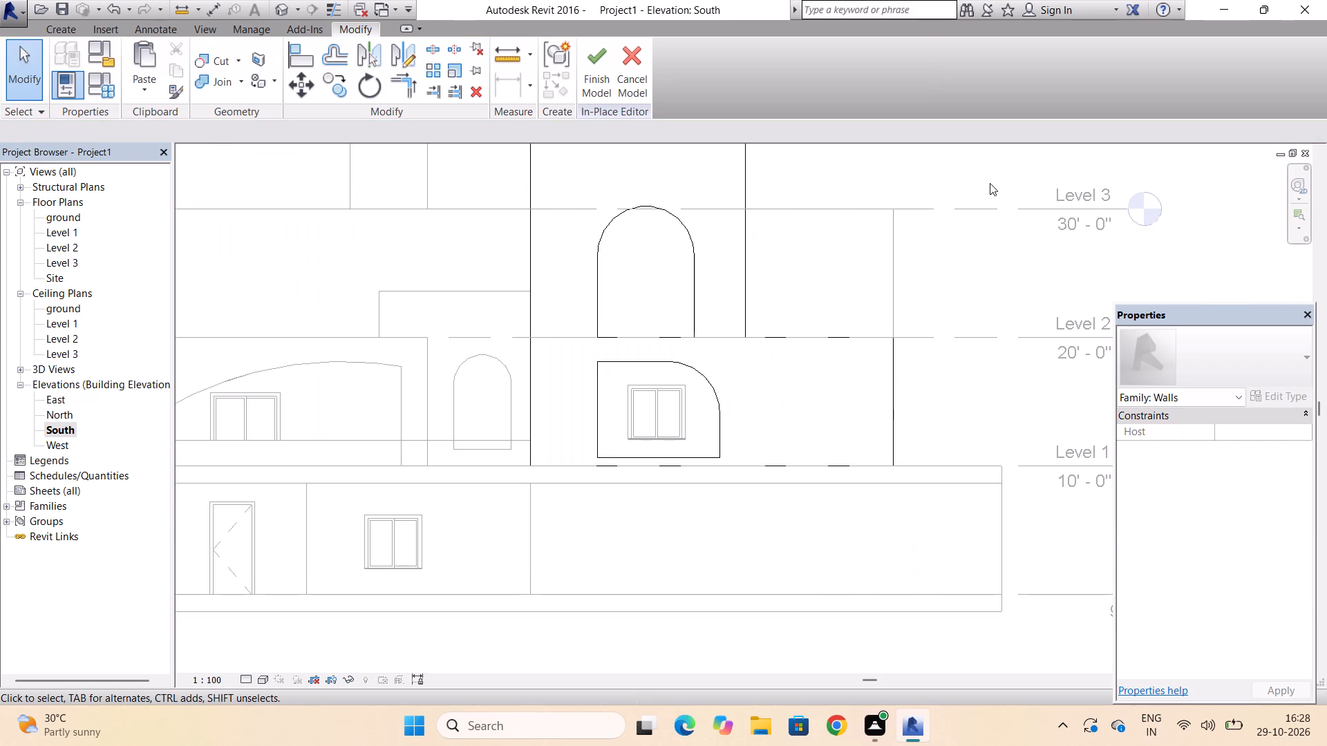
key("Escape")
key("Escape")
key("Escape")
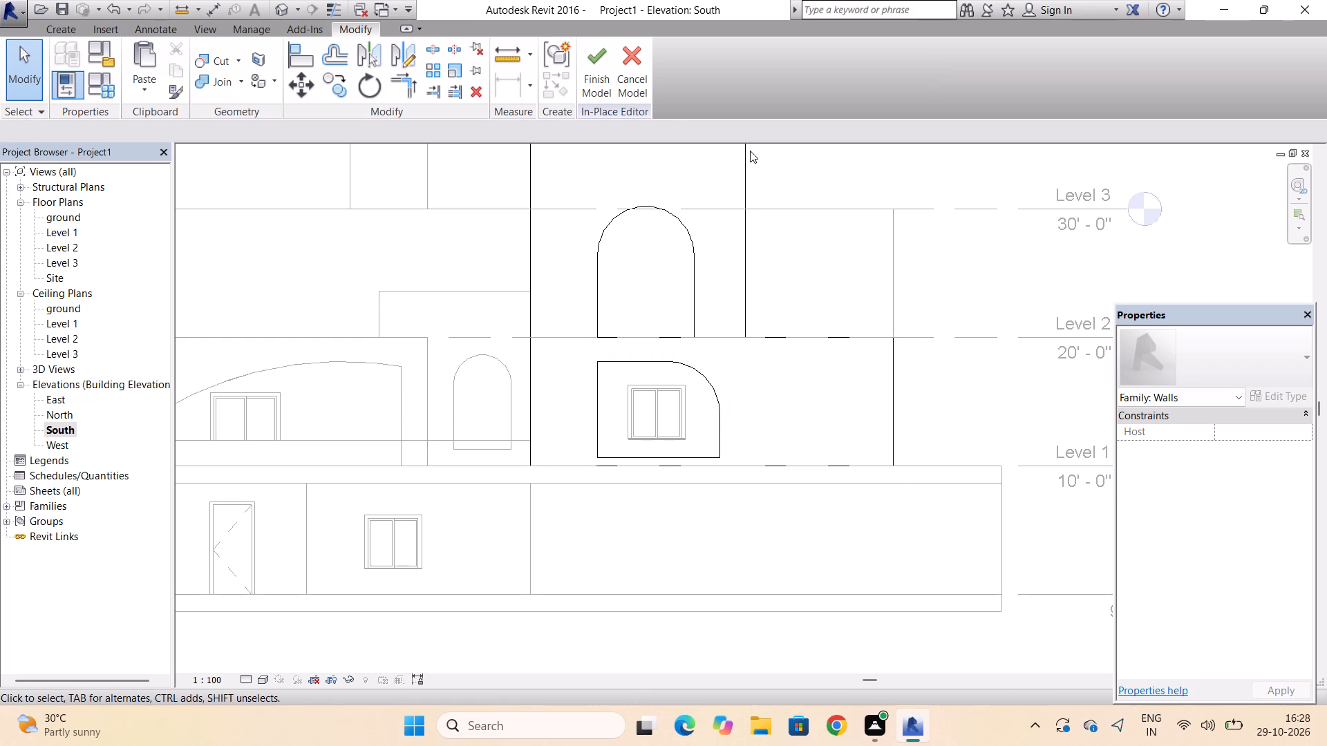
Finish the in-place wall model and close the pop-up window over the elevation.
left_click(584, 81)
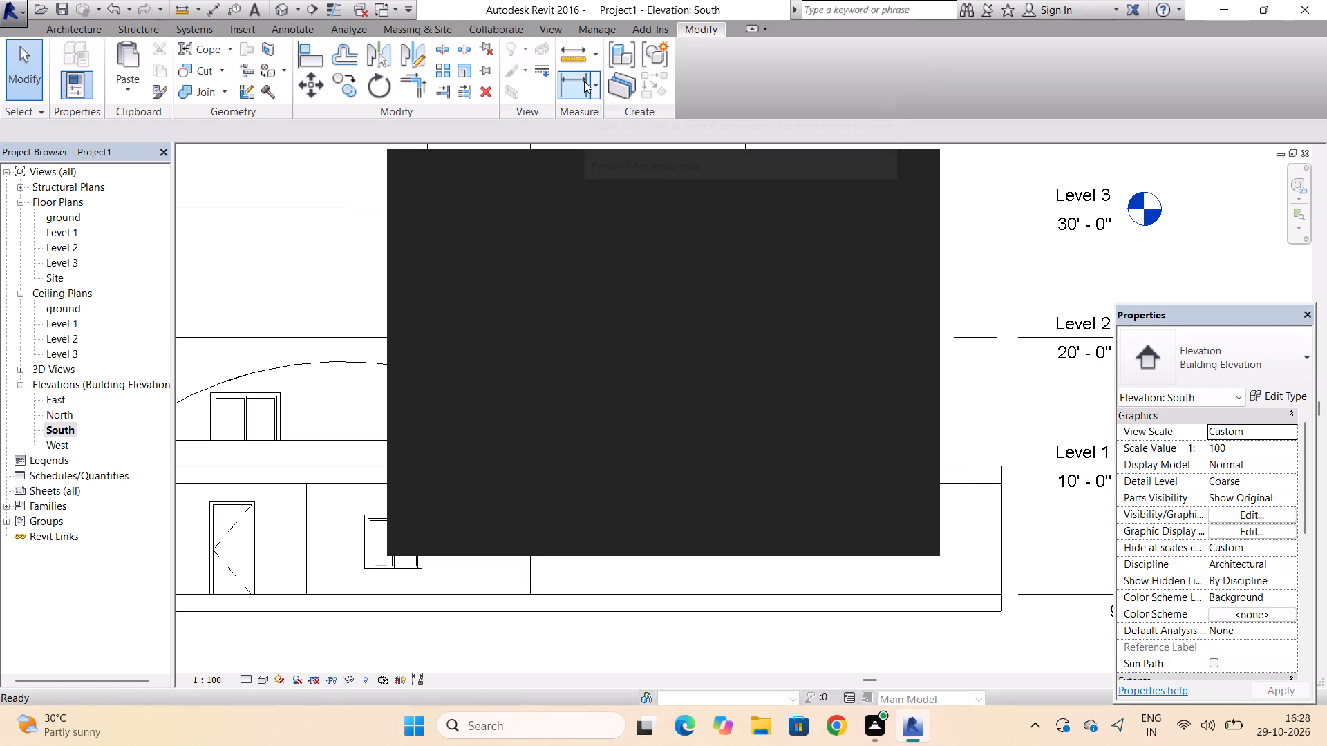
left_click(912, 165)
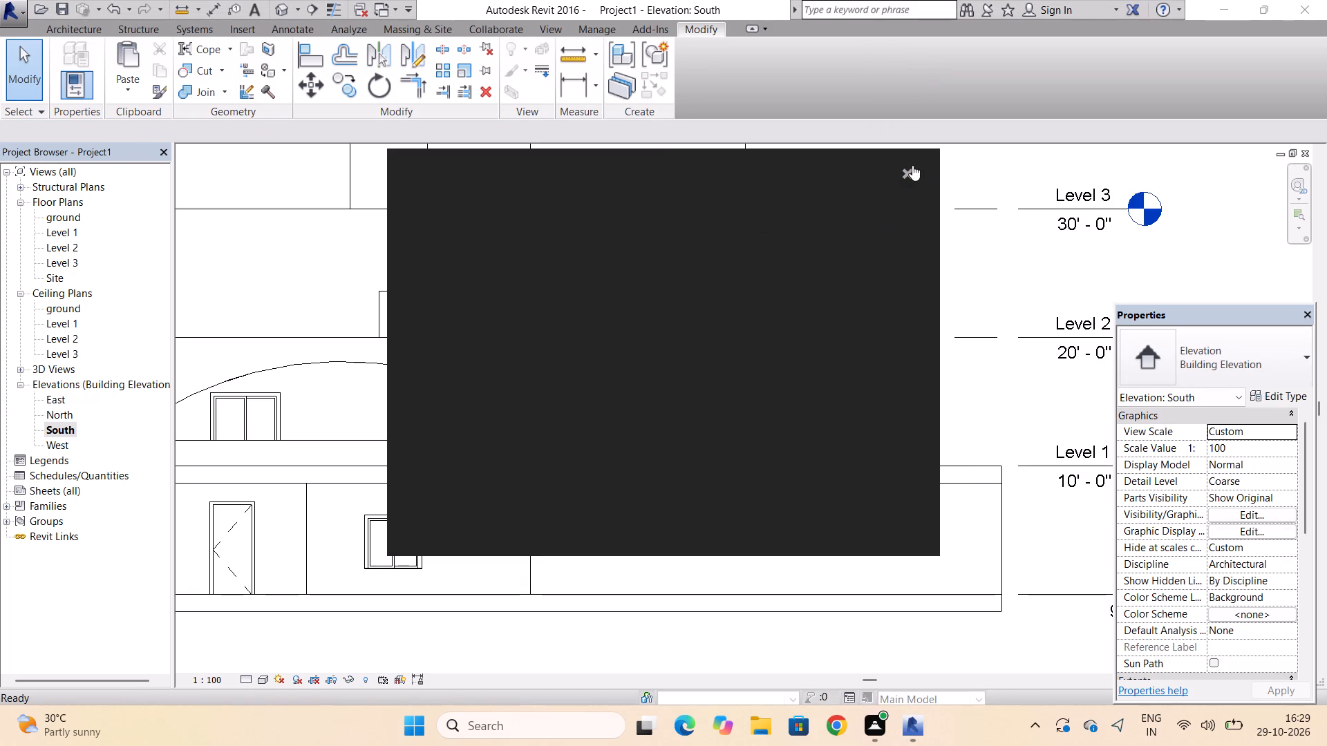
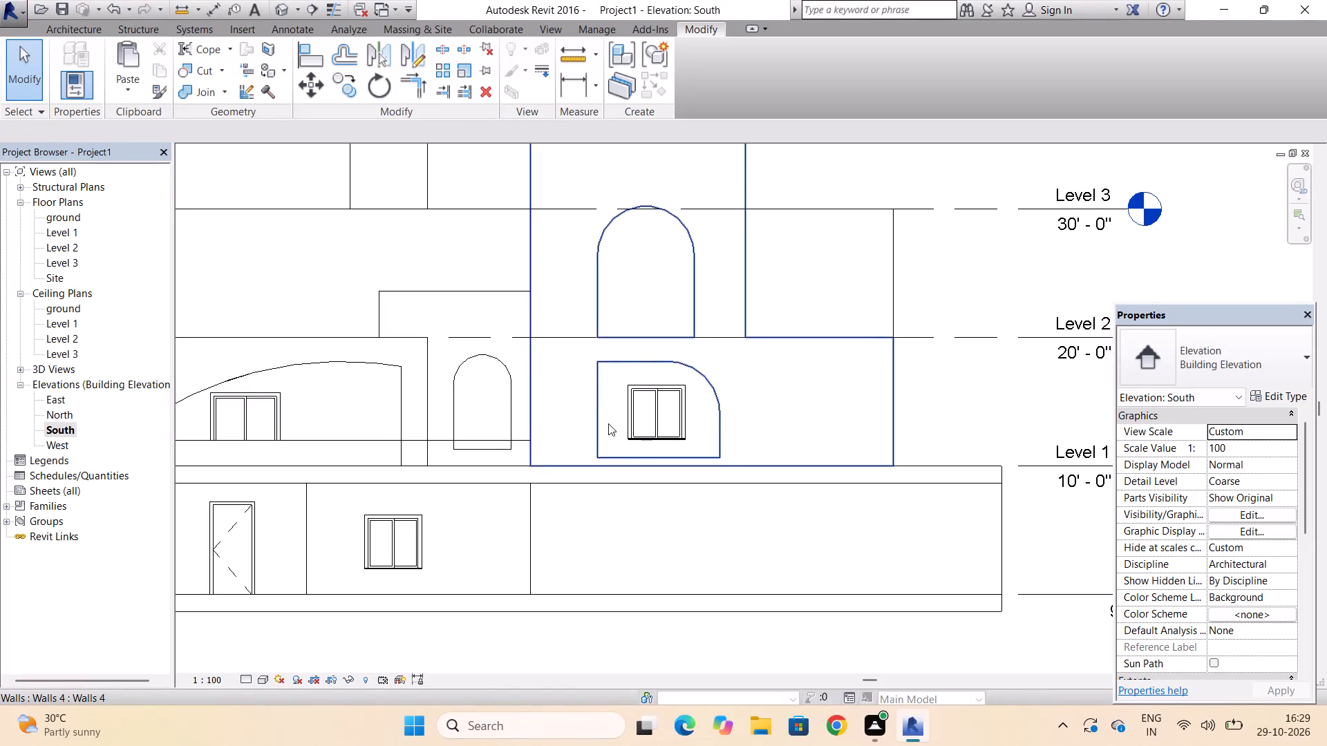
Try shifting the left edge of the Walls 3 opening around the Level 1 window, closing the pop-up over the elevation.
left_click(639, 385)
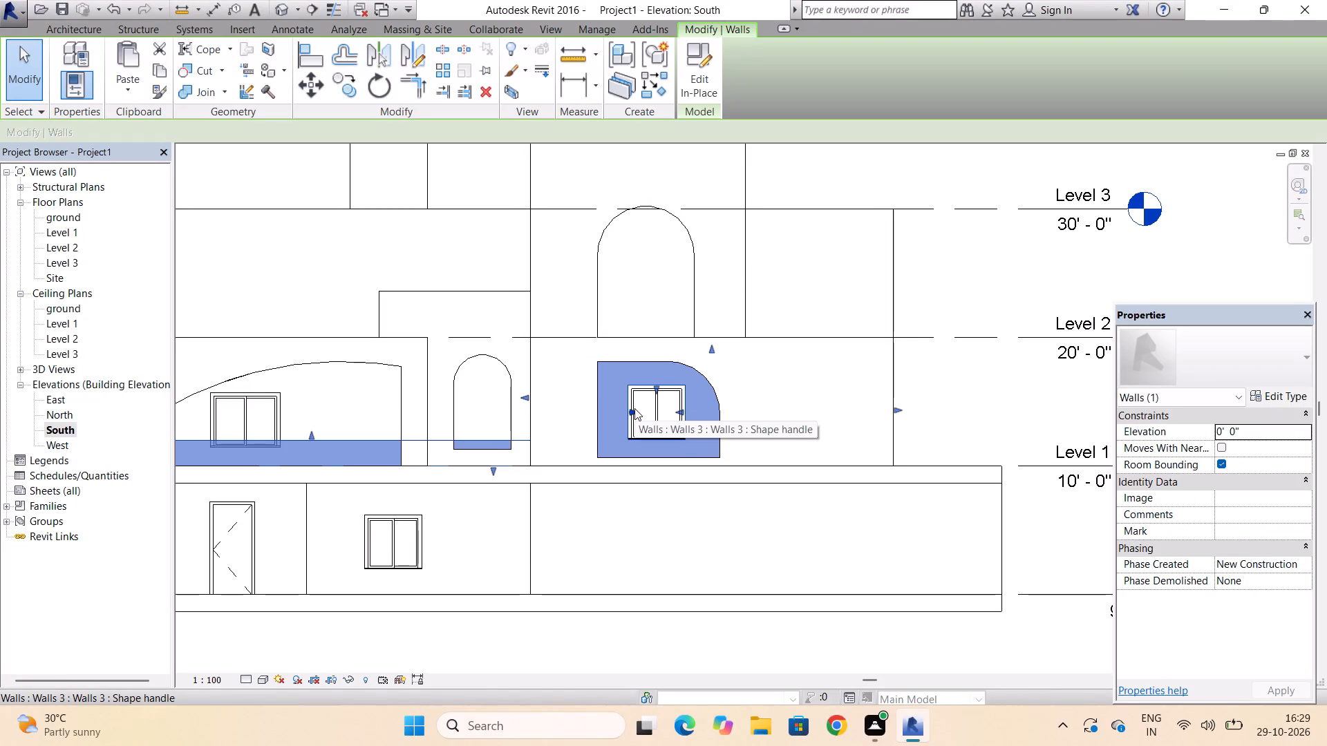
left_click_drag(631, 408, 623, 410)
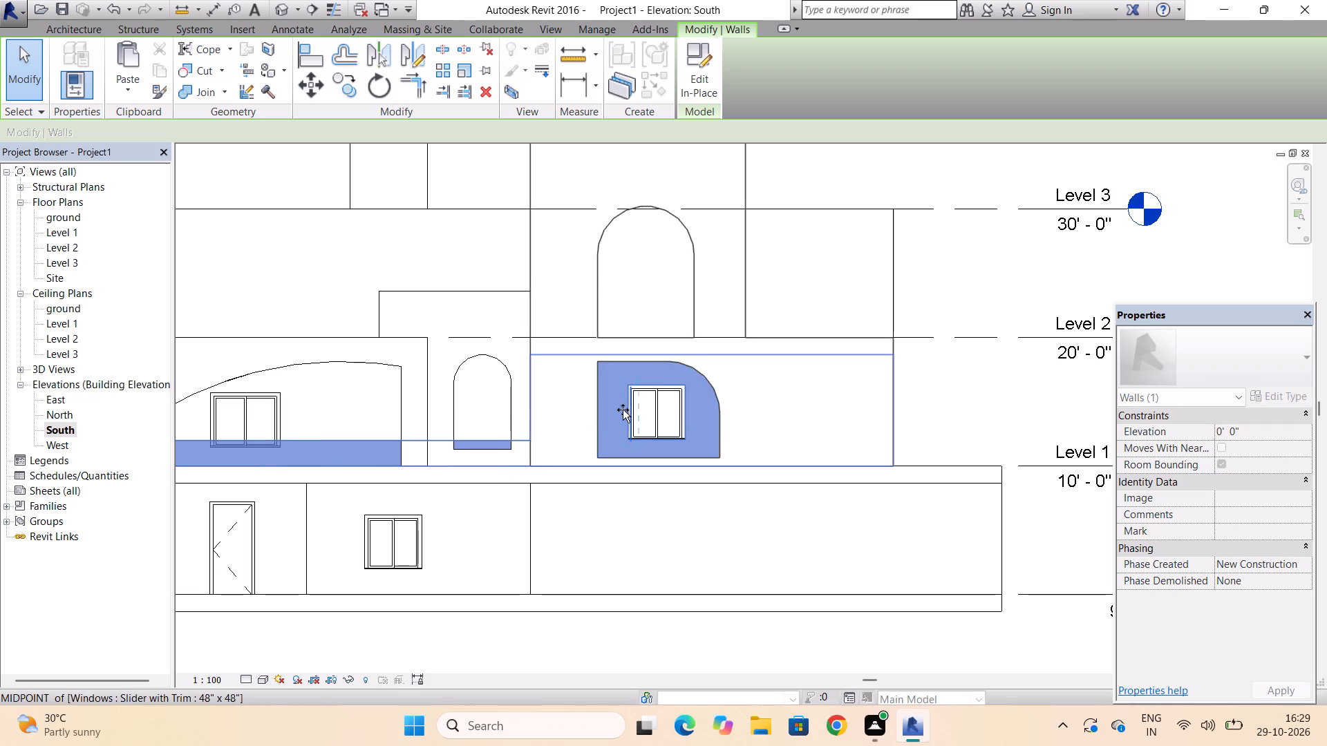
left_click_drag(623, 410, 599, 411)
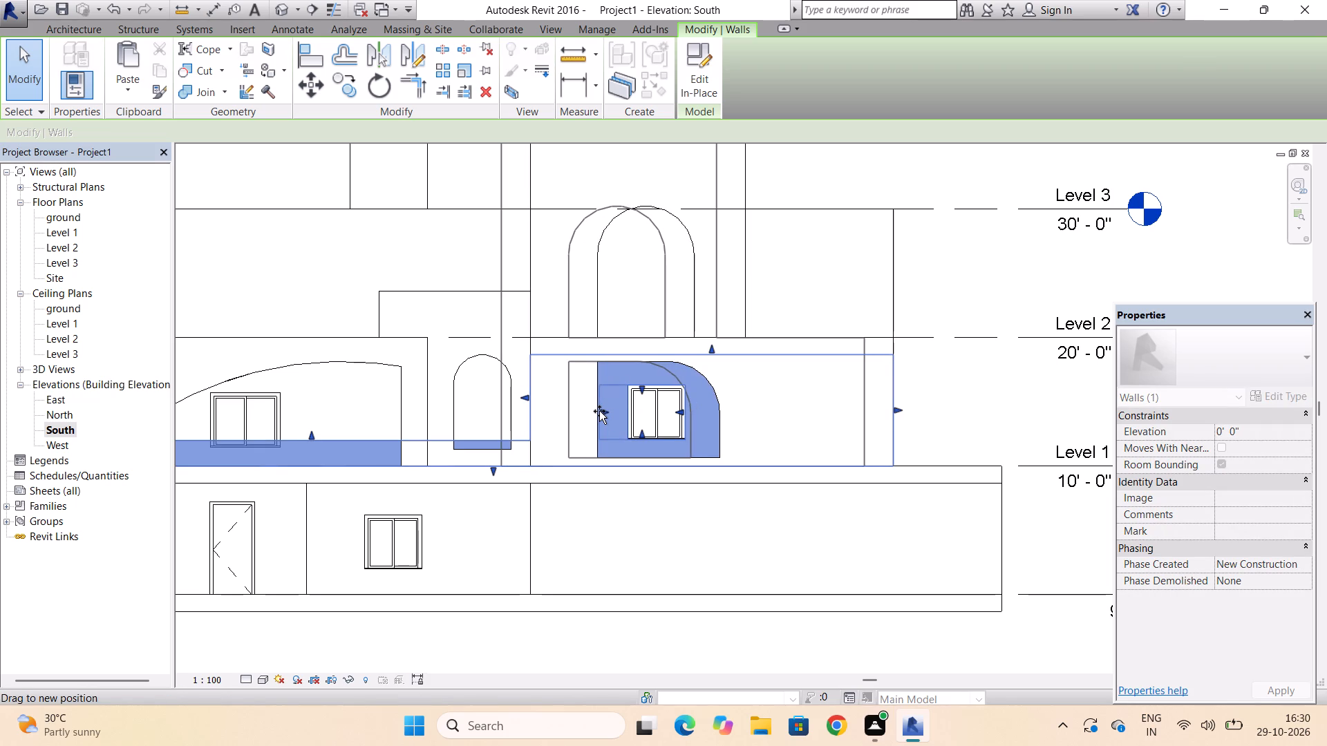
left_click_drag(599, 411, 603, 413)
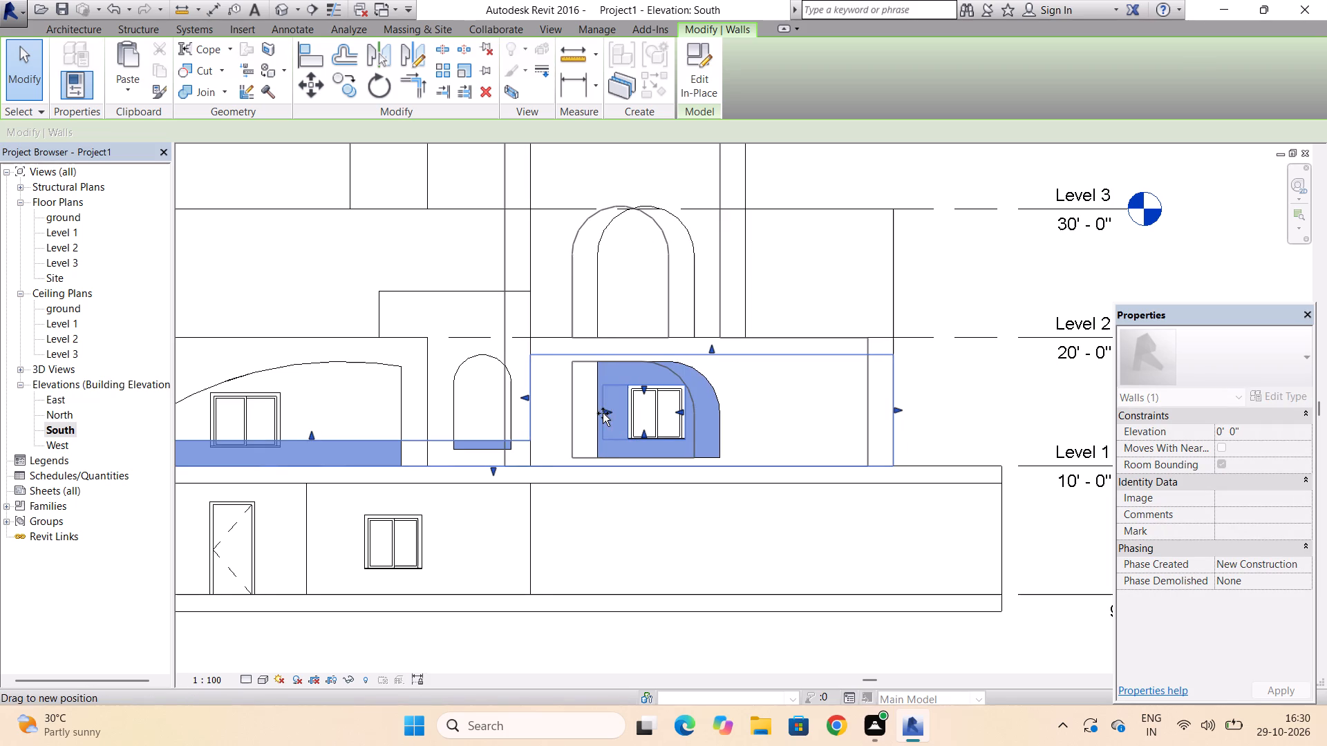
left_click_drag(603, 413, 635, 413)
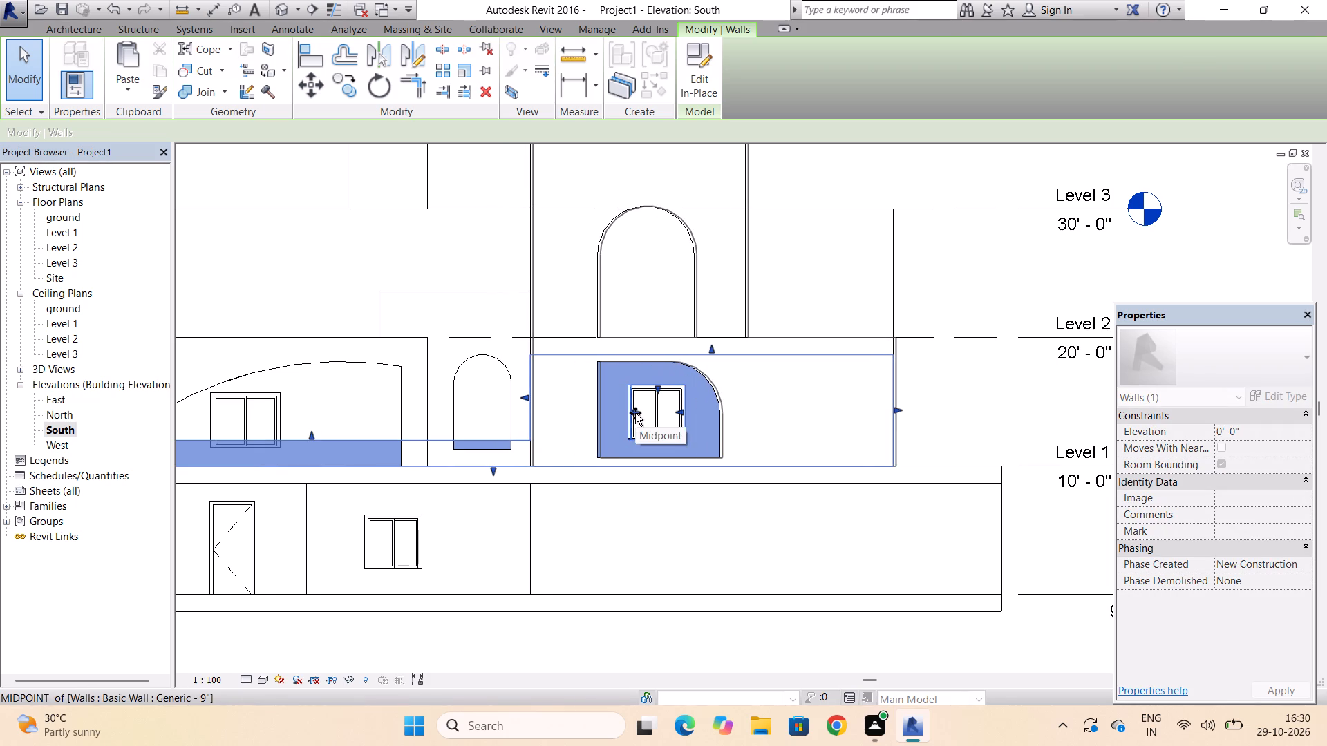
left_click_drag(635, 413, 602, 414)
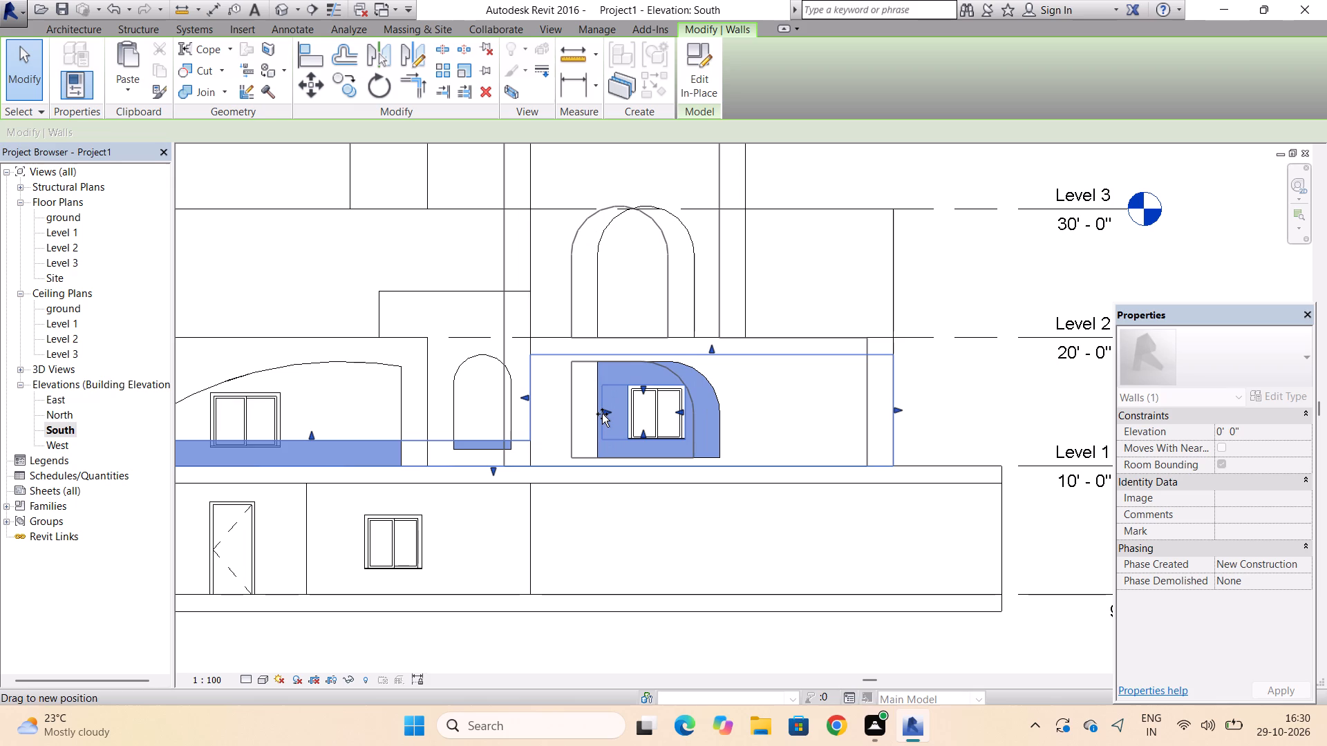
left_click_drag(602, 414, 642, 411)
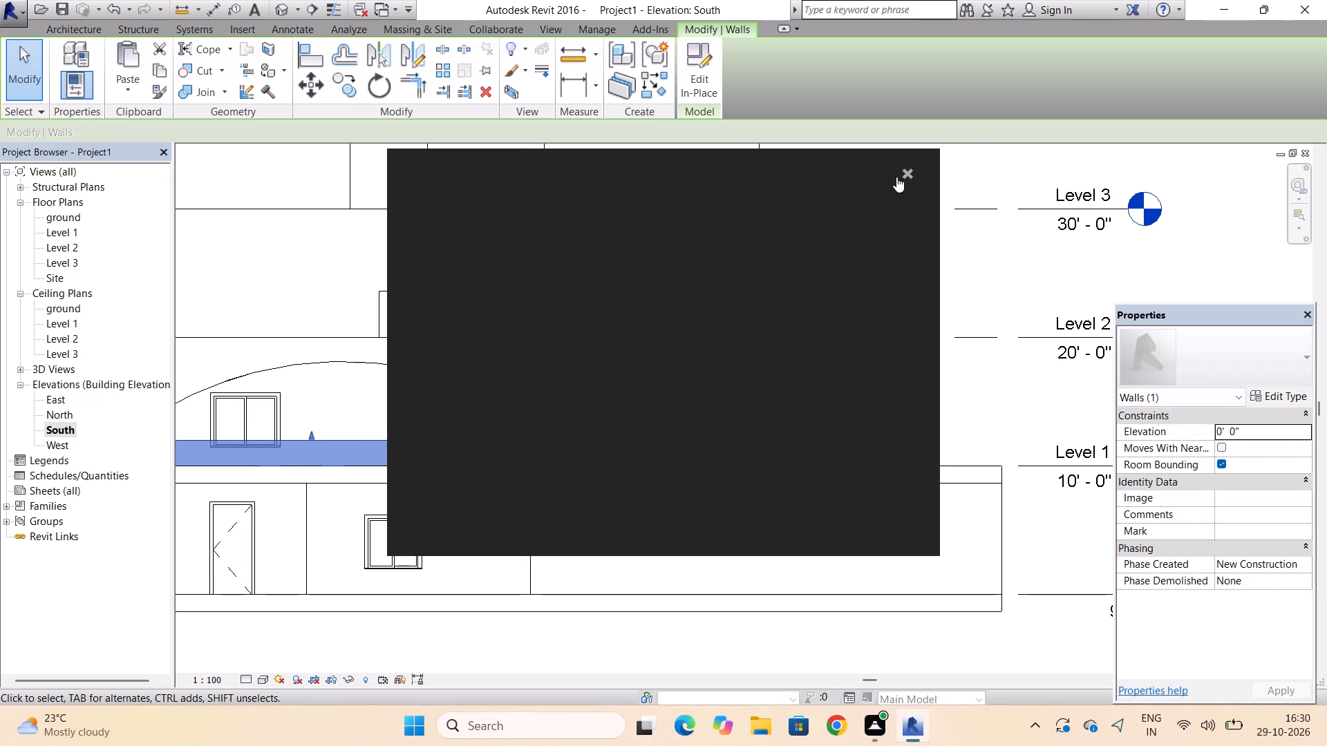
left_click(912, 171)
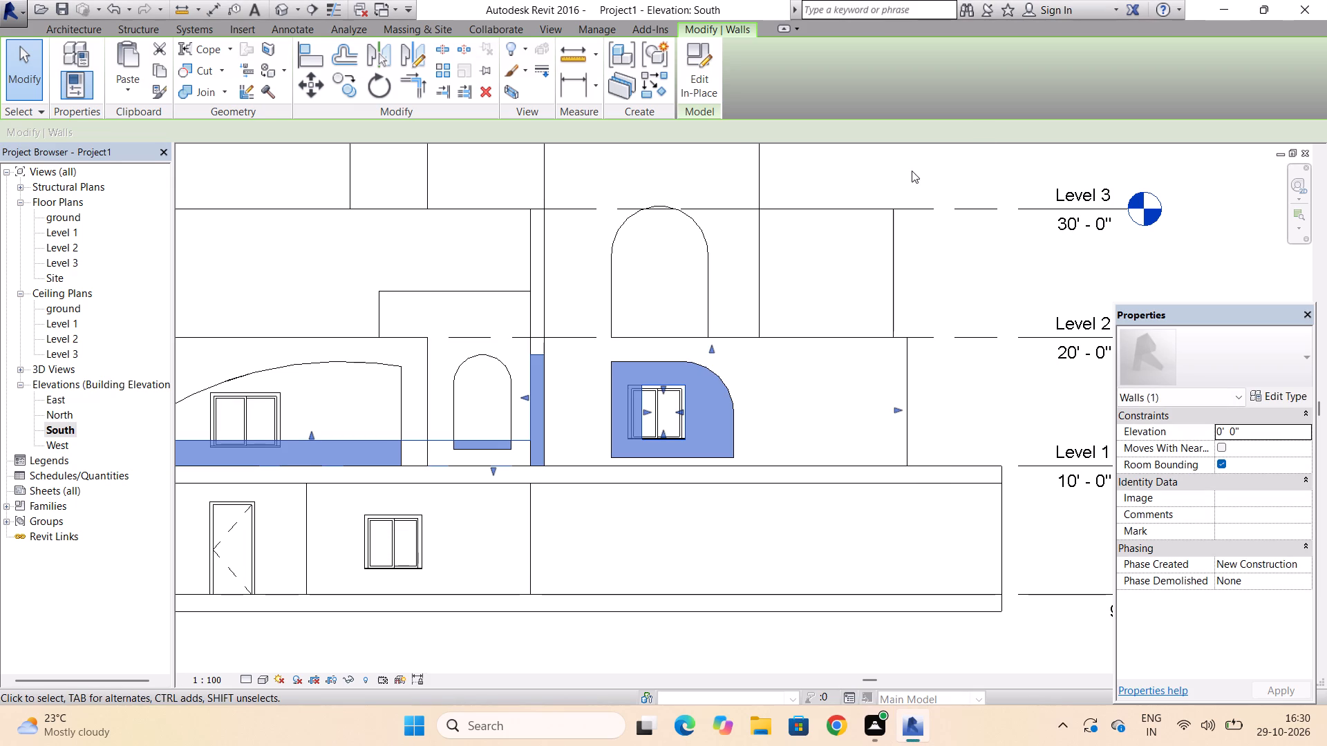
Move the left edge of the Walls 3 opening outward, past the left side of the Level 1 window.
scroll(621, 429, "up", 3)
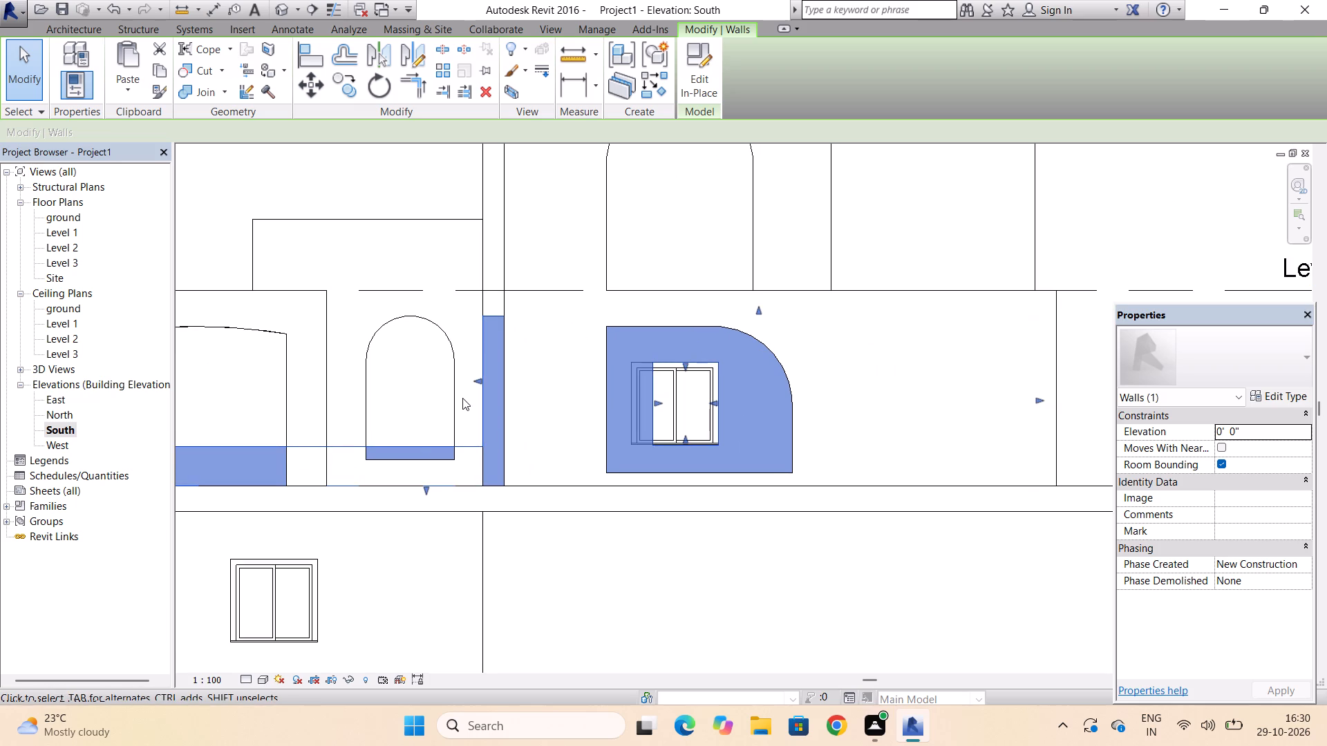
scroll(462, 398, "down", 2)
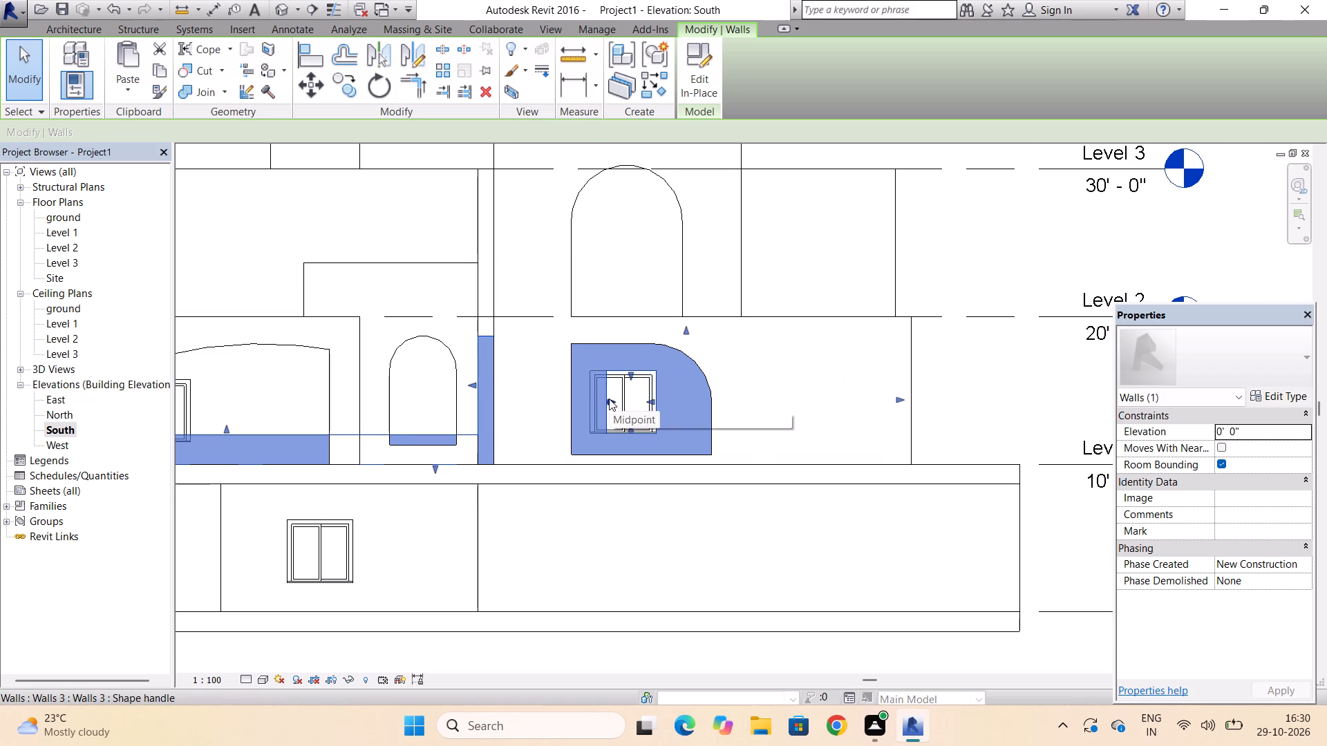
left_click_drag(609, 399, 567, 402)
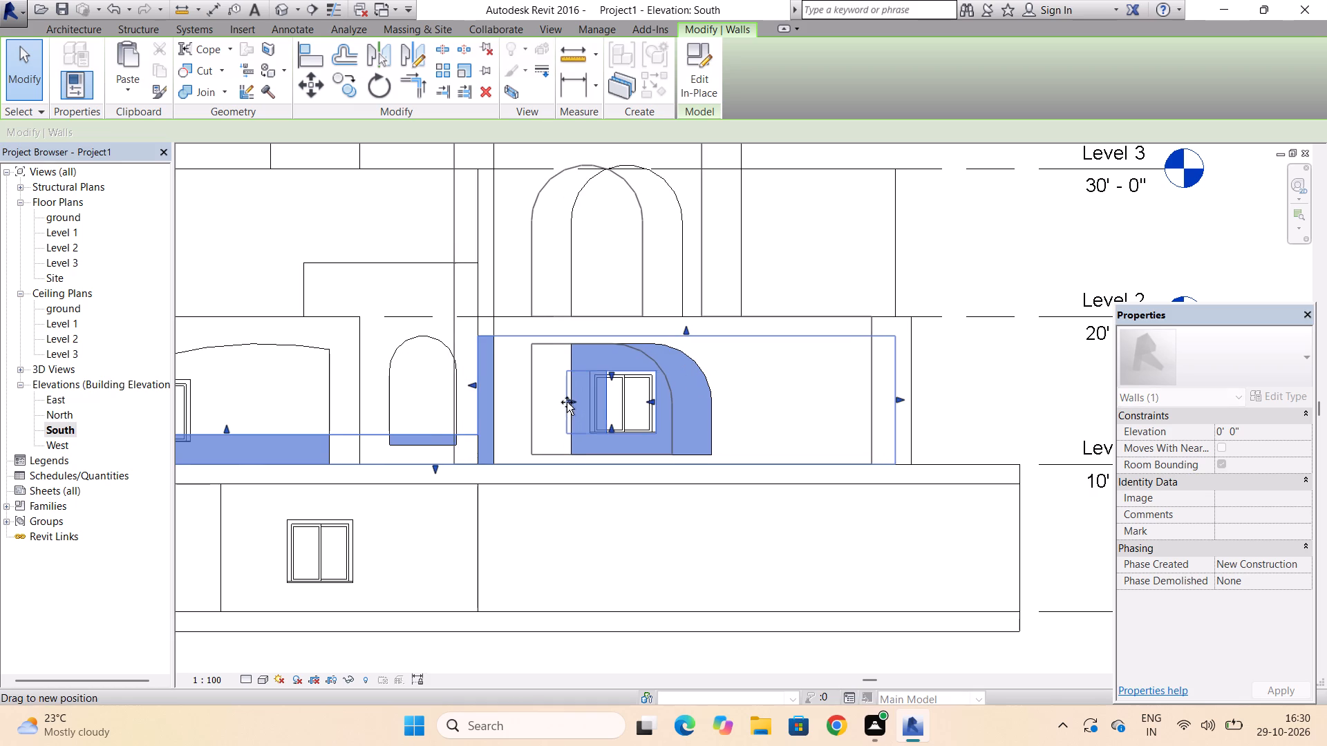
left_click_drag(567, 402, 574, 399)
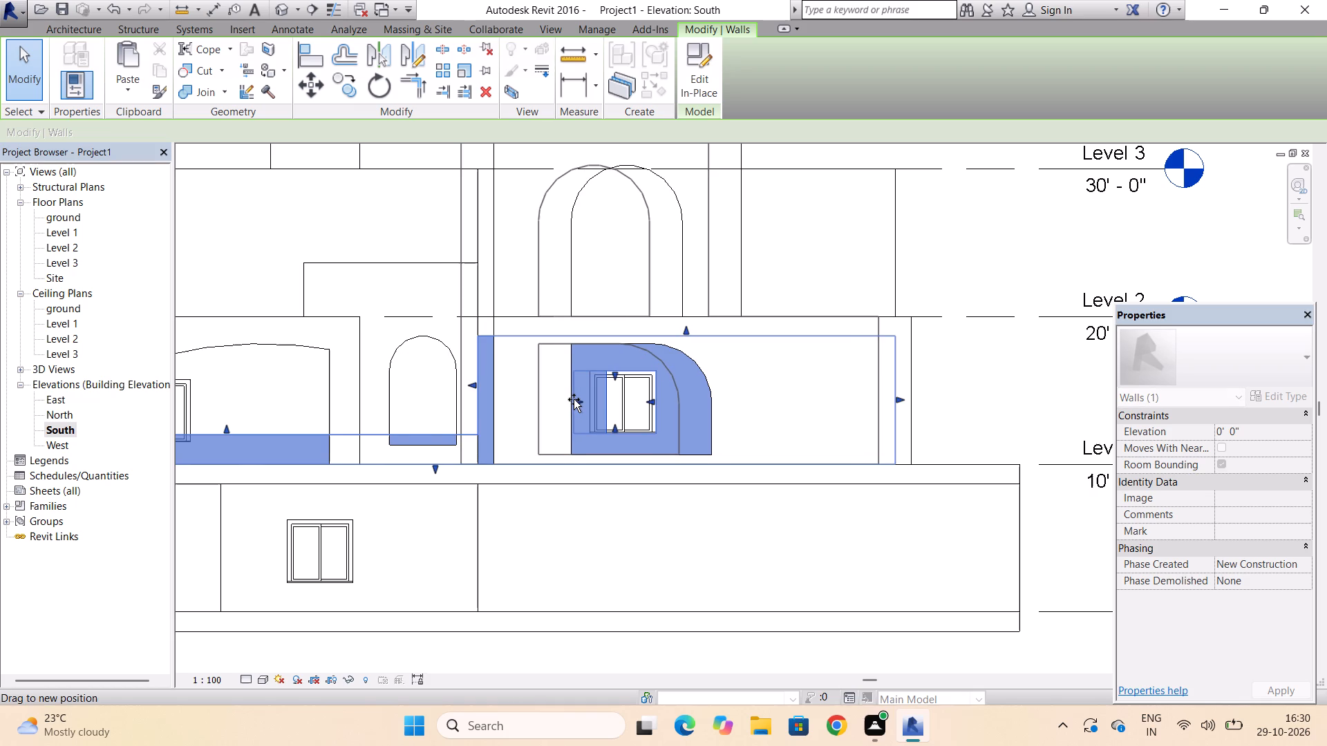
left_click_drag(574, 399, 572, 399)
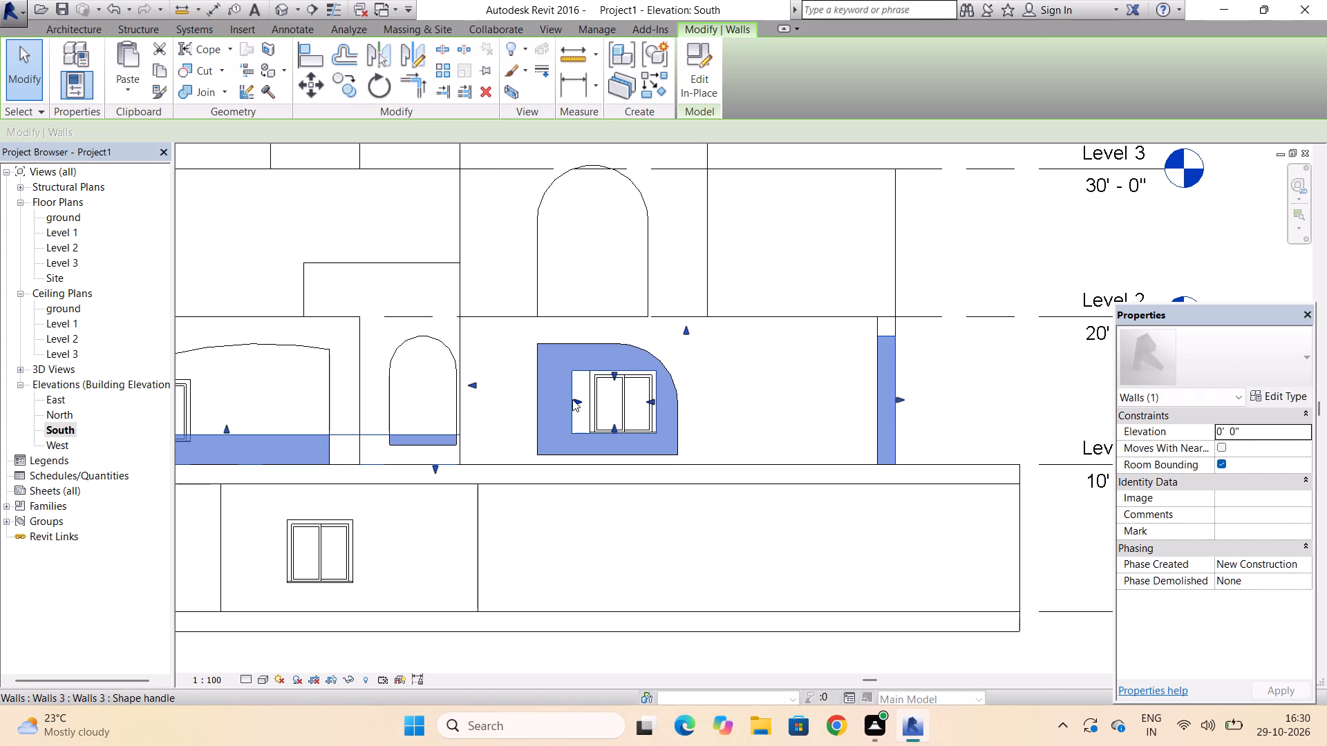
Stretch the right end of the in-place wall with the round-cornered opening out to the building's right corner.
left_click(876, 403)
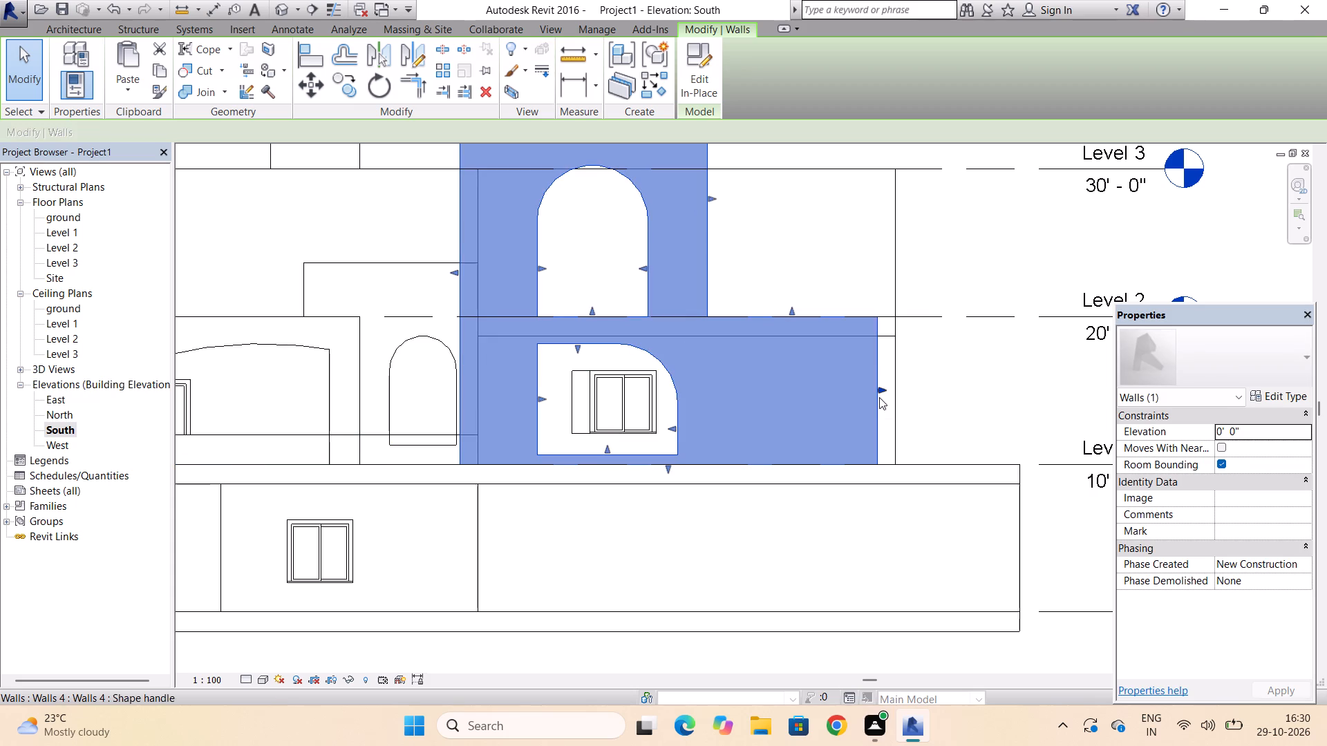
left_click_drag(883, 388, 892, 388)
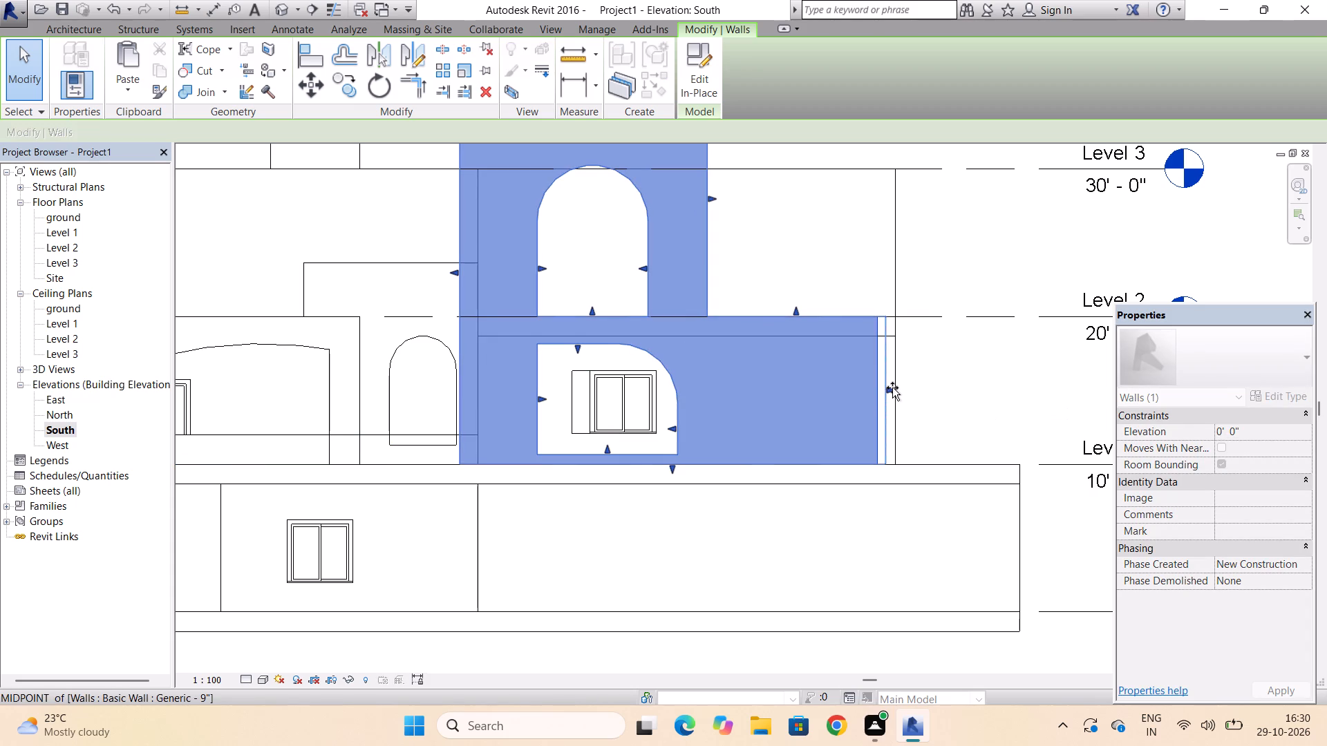
left_click_drag(892, 388, 899, 388)
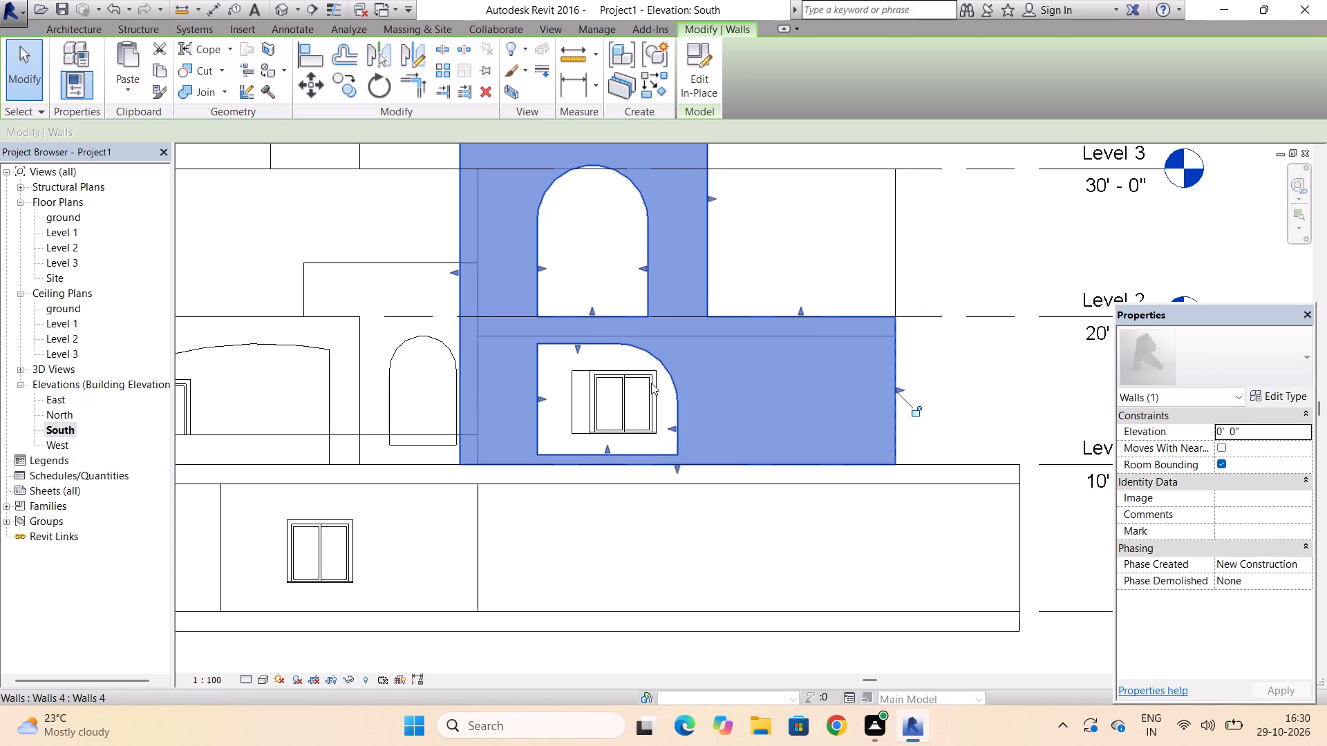
Move the Level 1 window left against the left edge of its wall opening, about 8'-2" from the wall's left end.
scroll(578, 396, "up", 6)
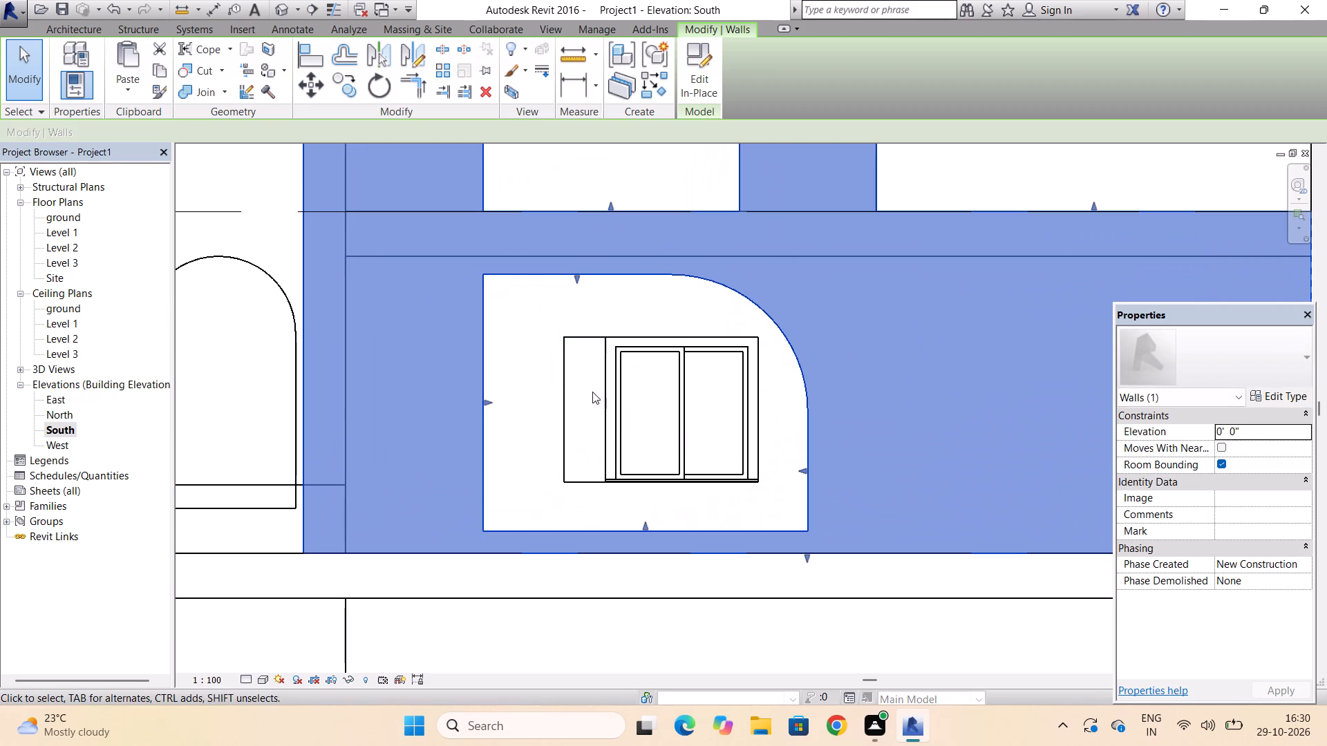
left_click(605, 376)
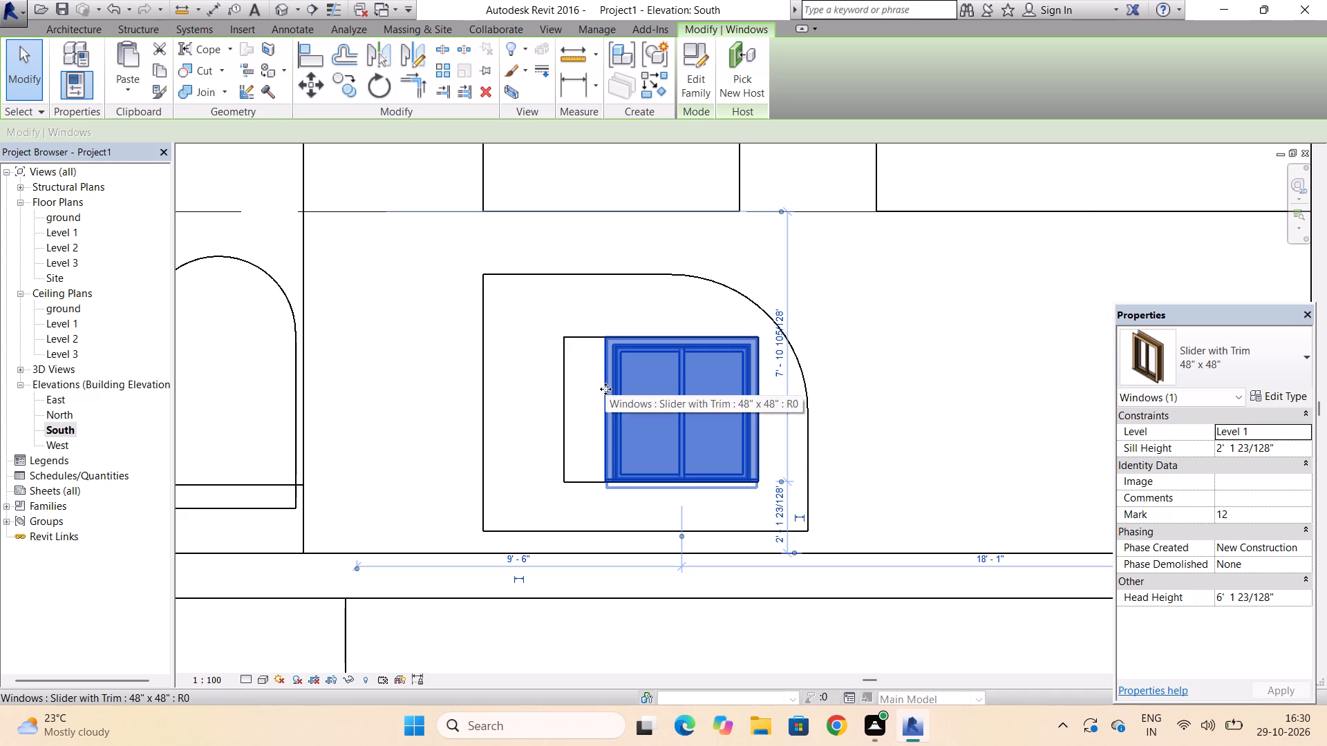
left_click_drag(605, 389, 567, 393)
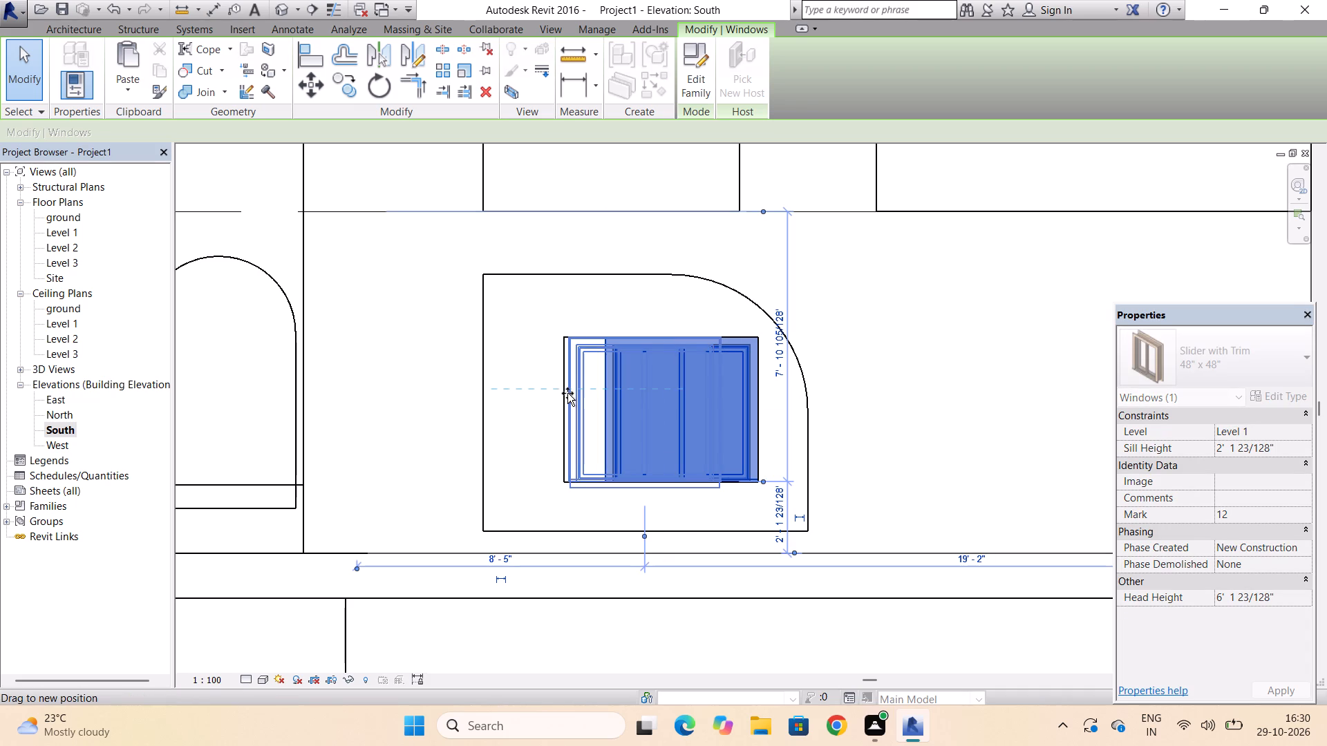
left_click_drag(567, 393, 561, 394)
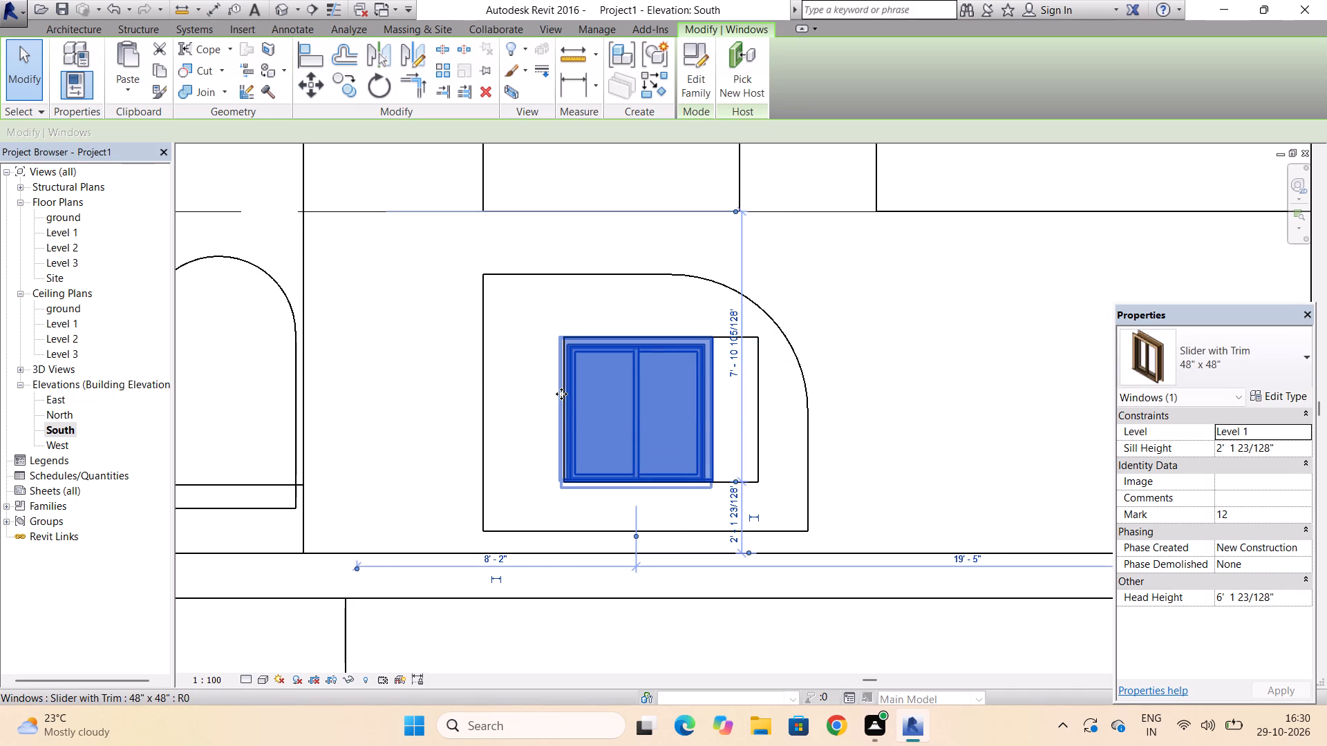
Fit the right and left edges of the Walls 3 opening to the sides of the Level 1 window and deselect the wall.
left_click(757, 407)
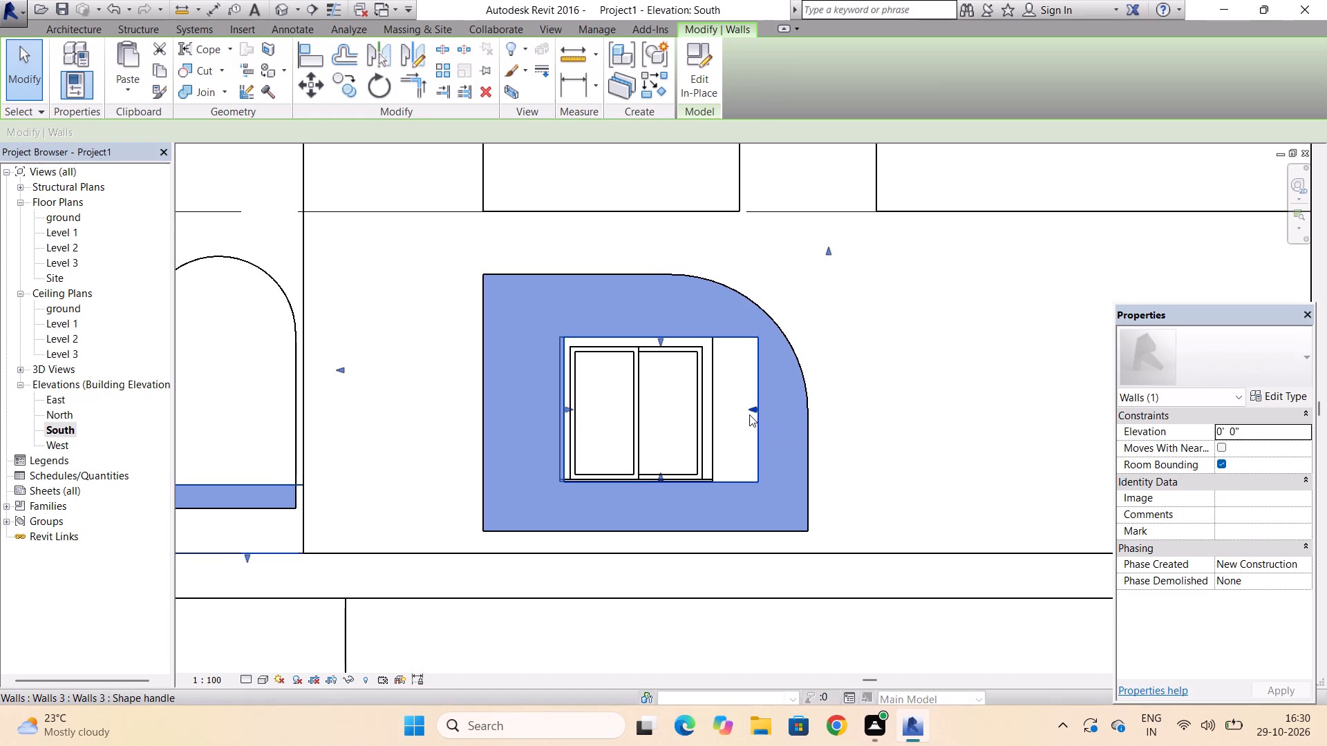
left_click_drag(749, 408, 722, 413)
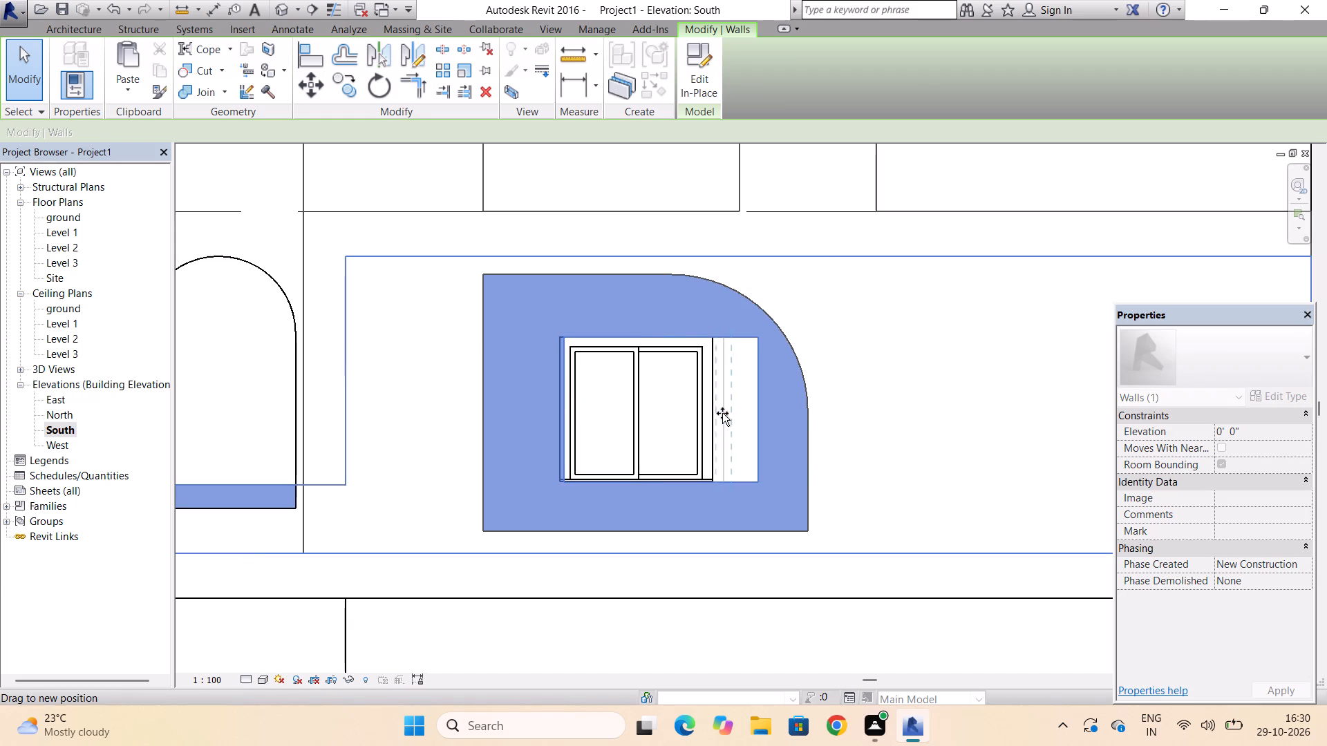
left_click_drag(722, 413, 719, 413)
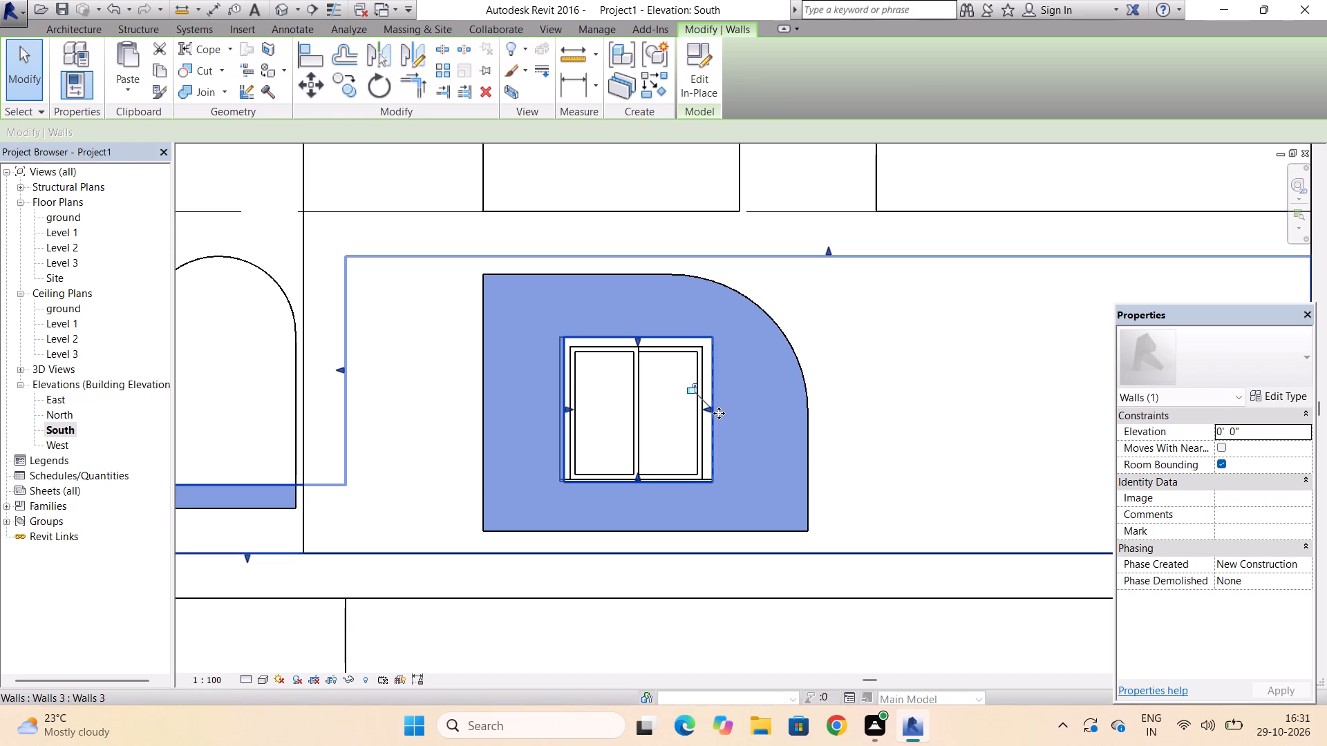
scroll(722, 423, "down", 5)
scroll(644, 425, "up", 3)
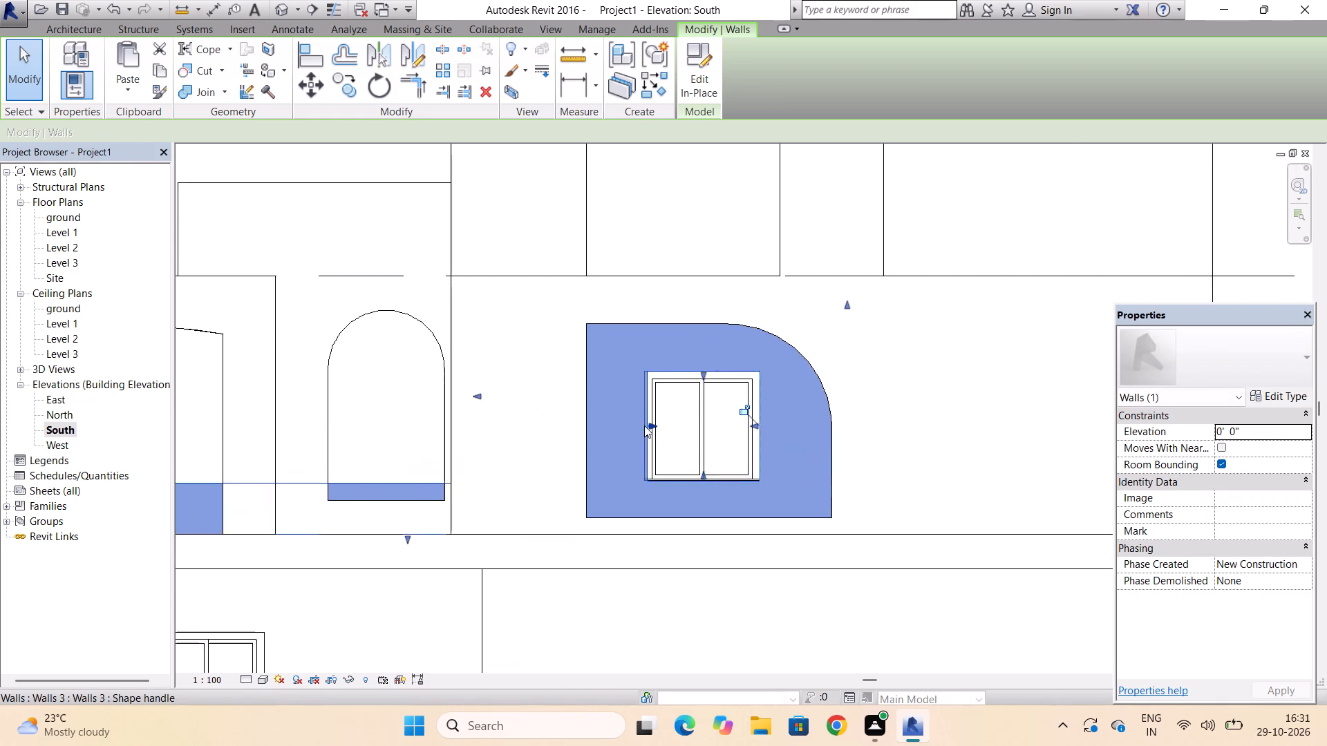
scroll(644, 425, "up", 7)
left_click_drag(654, 425, 639, 429)
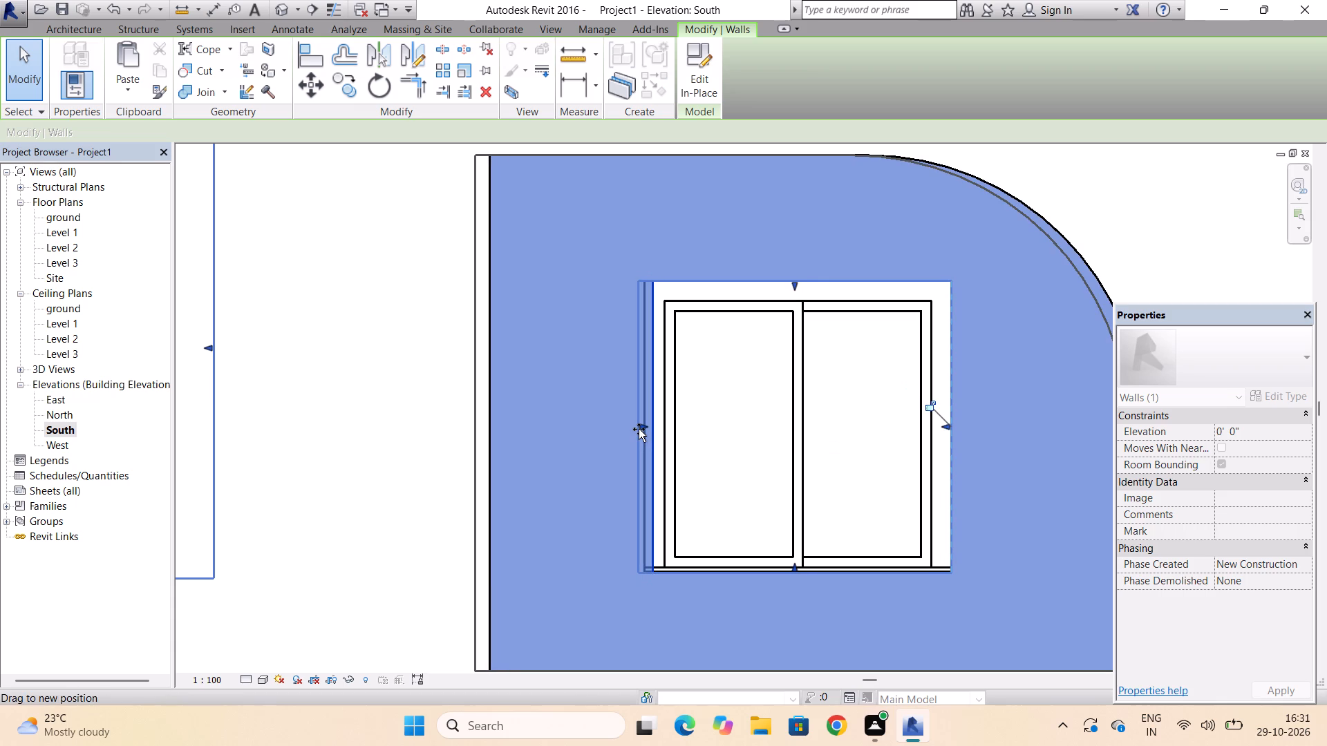
left_click_drag(639, 429, 644, 428)
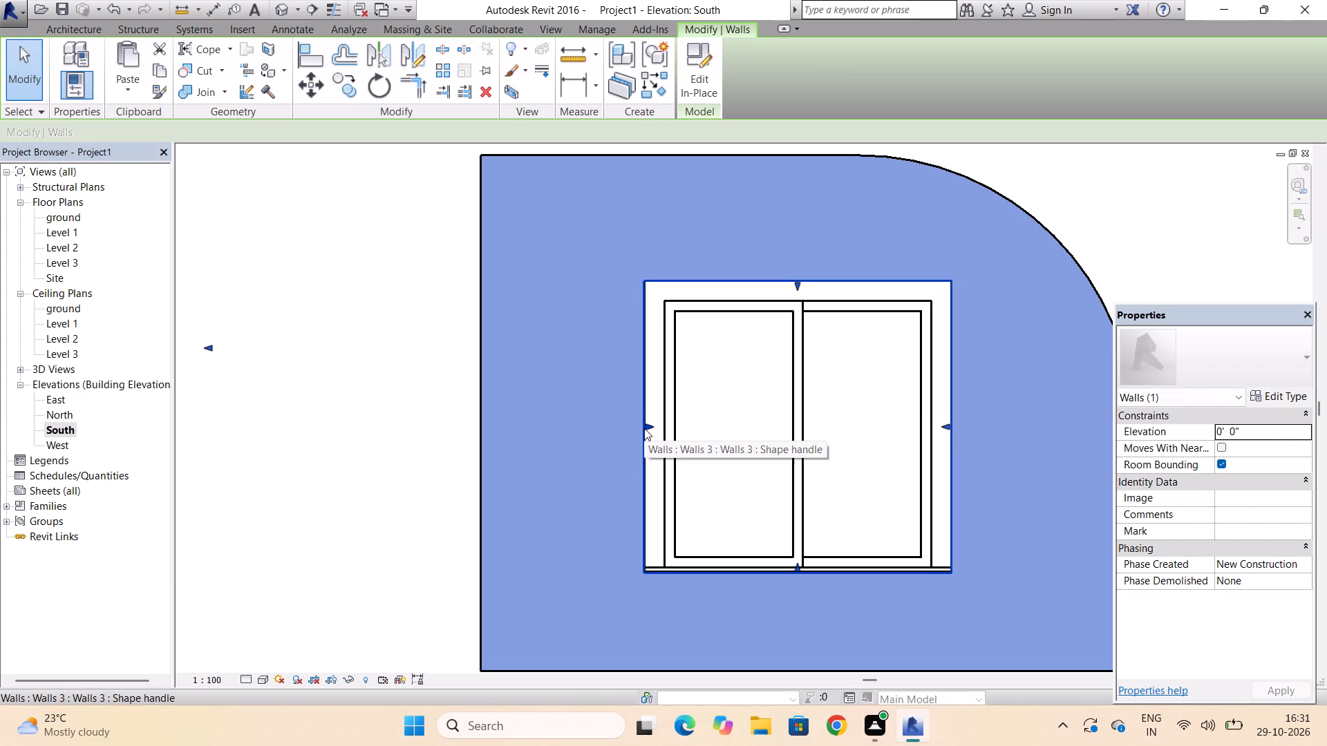
scroll(643, 437, "down", 12)
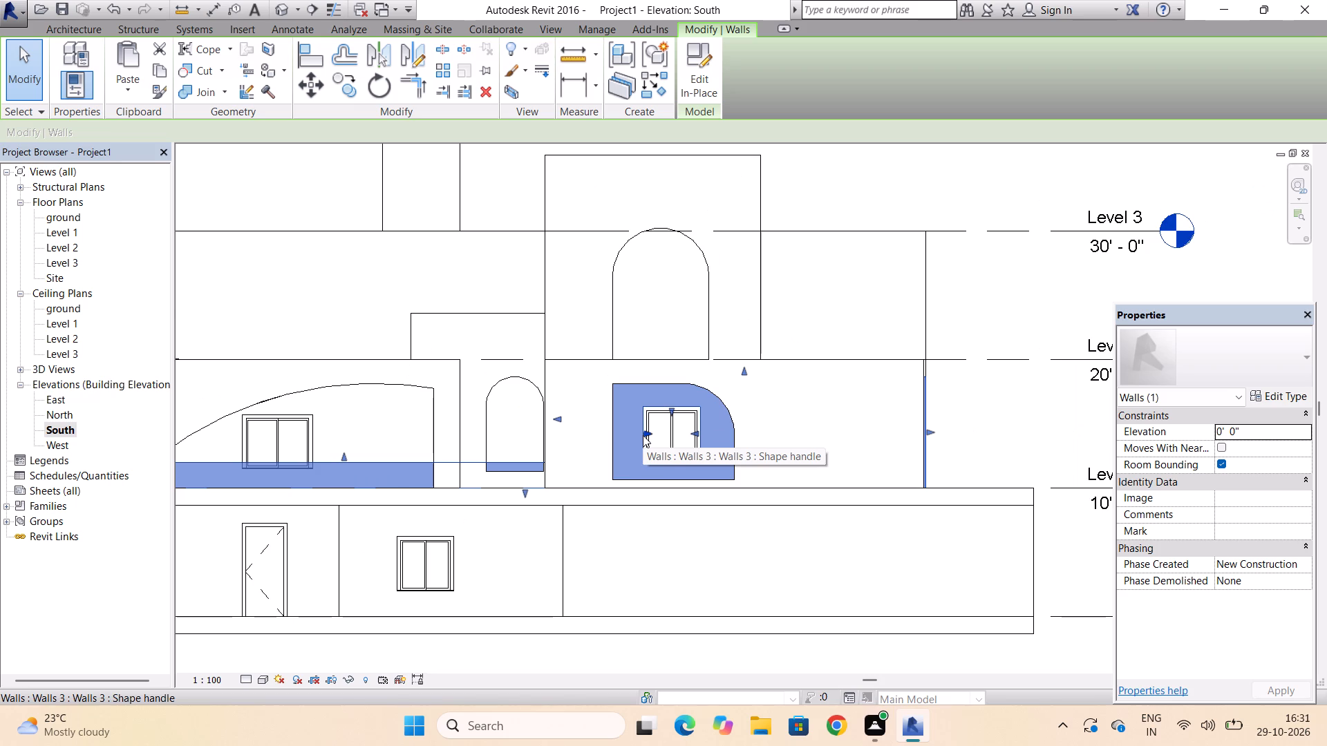
key("Escape")
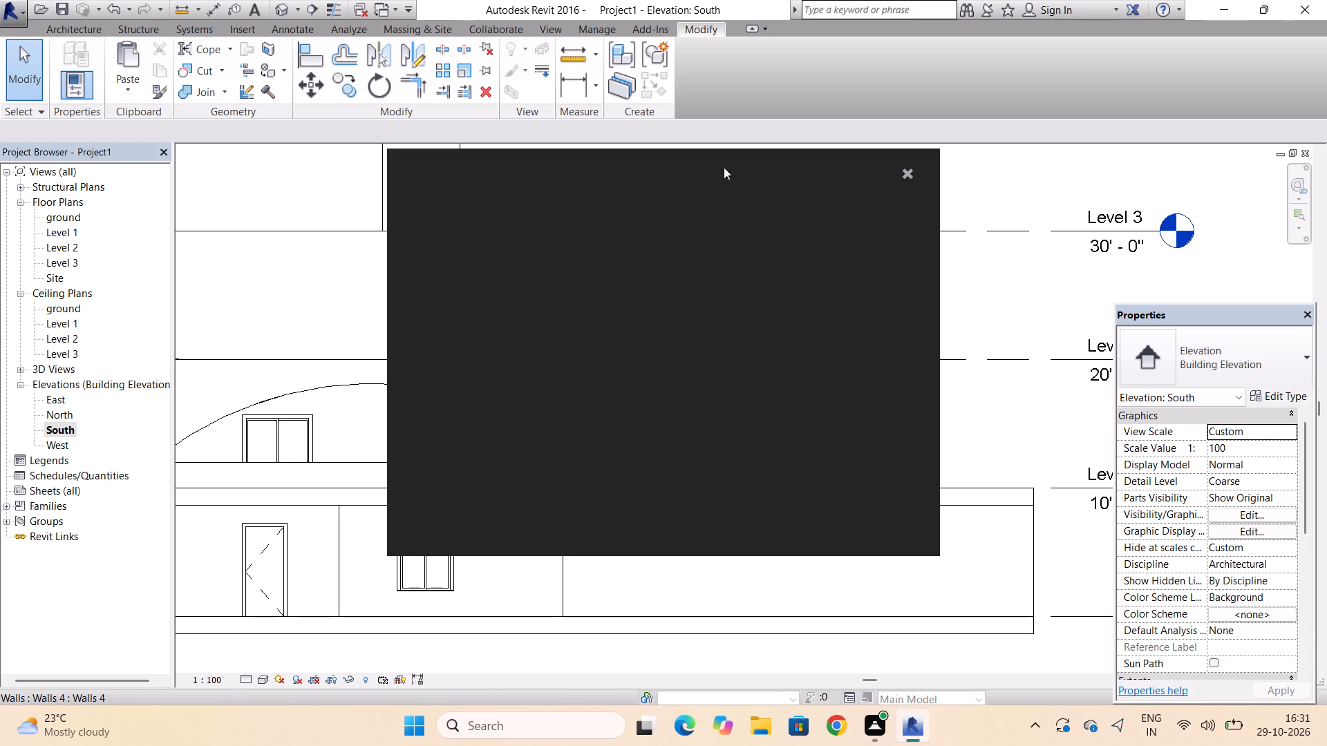
left_click(906, 174)
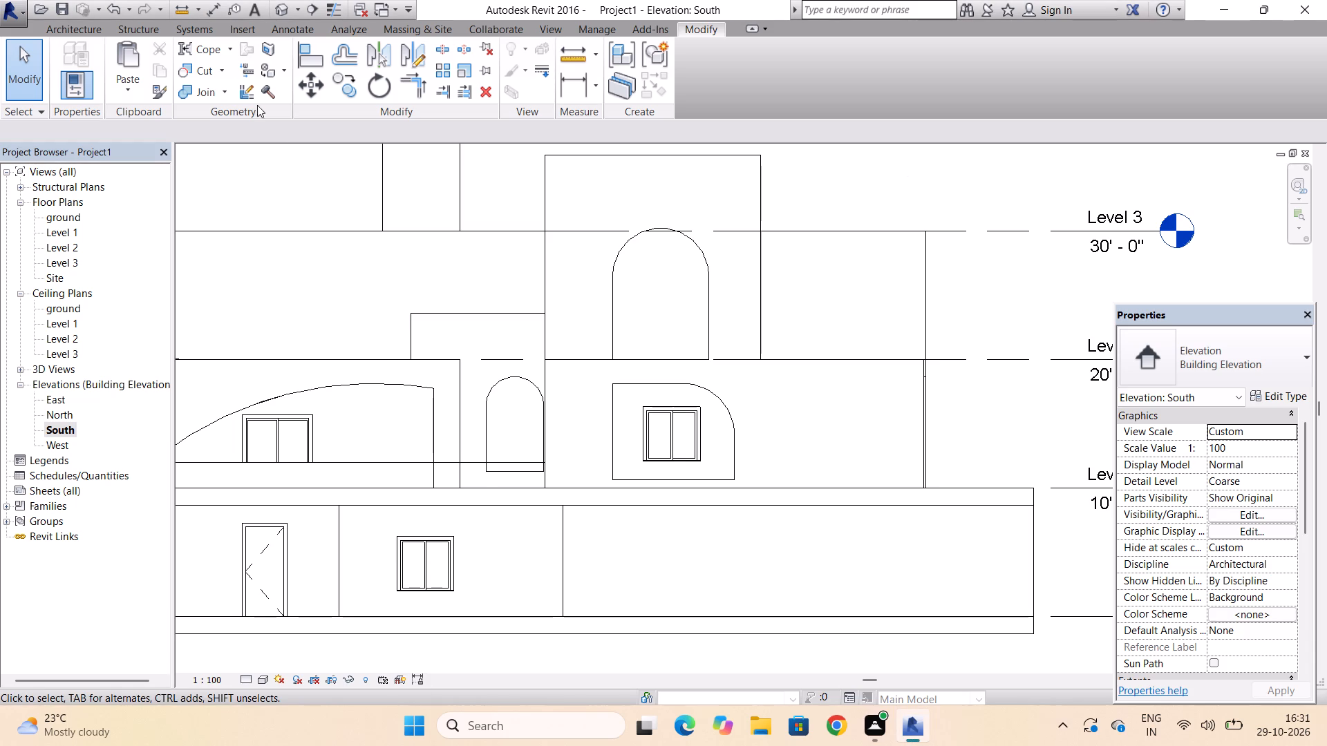
Place a 48" x 48" Slider with Trim window inside the Level 2 arched opening, about 9'-0" from the wall's left end, dismissing the save reminder.
left_click(86, 30)
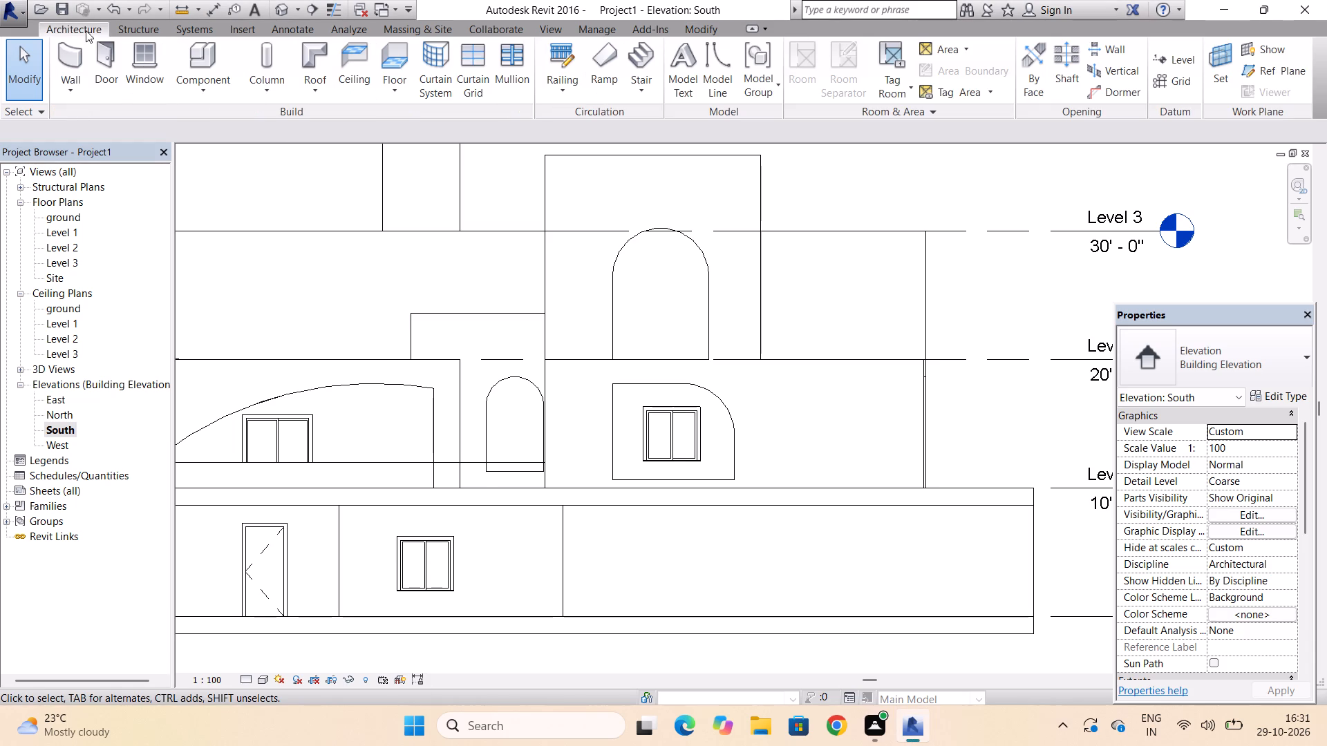
left_click(147, 63)
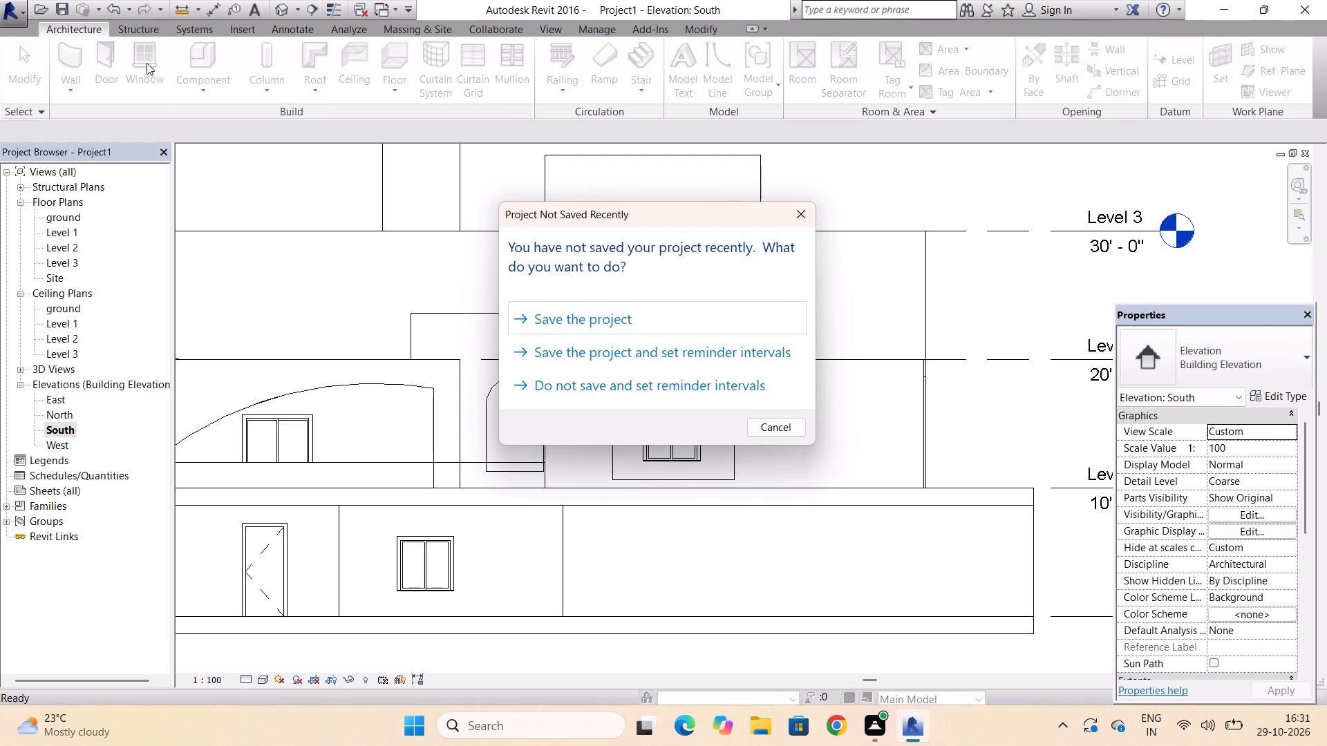
left_click(801, 208)
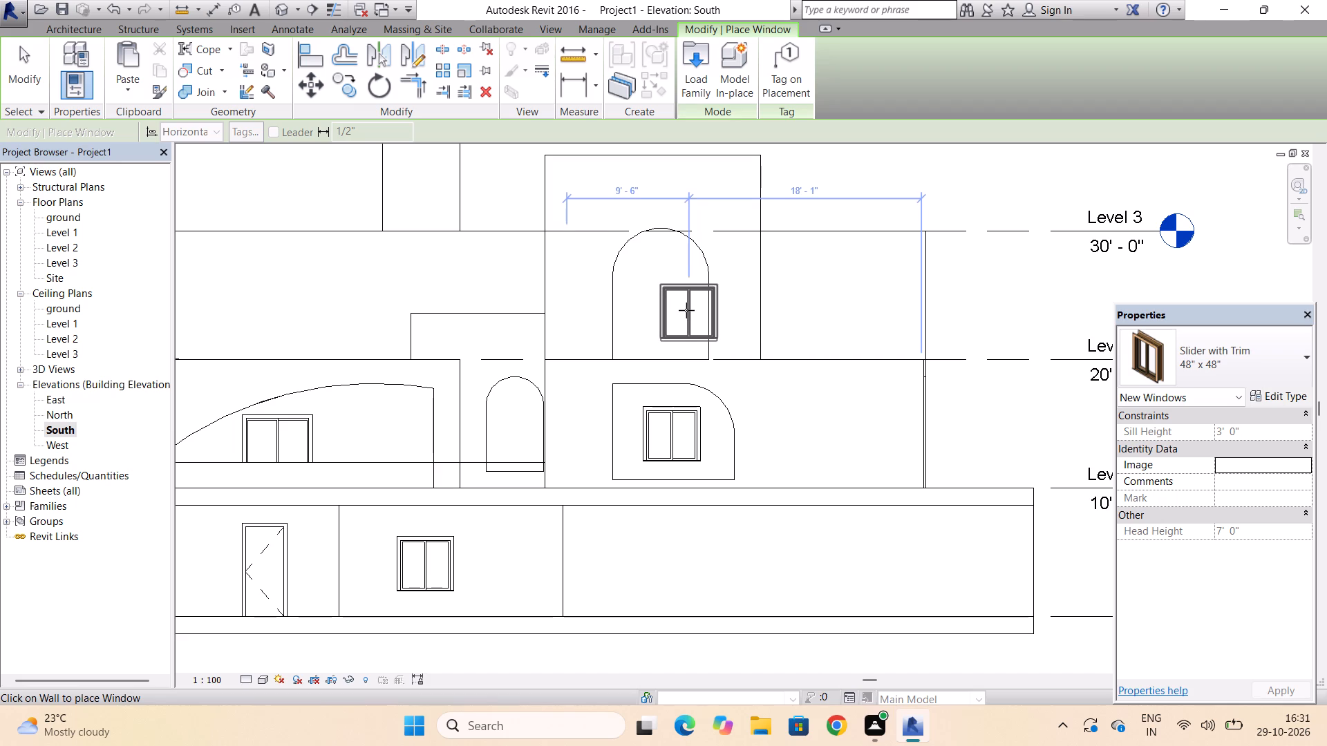
left_click(681, 308)
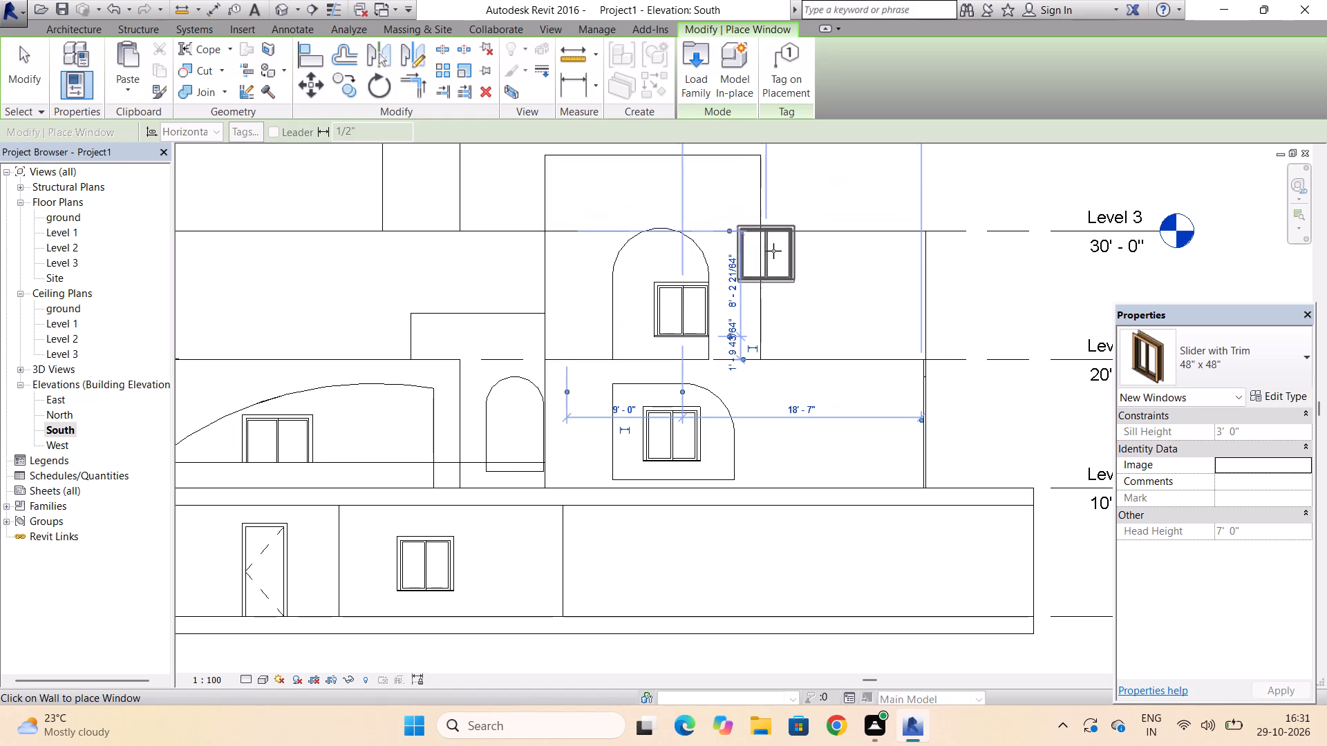
key("Escape")
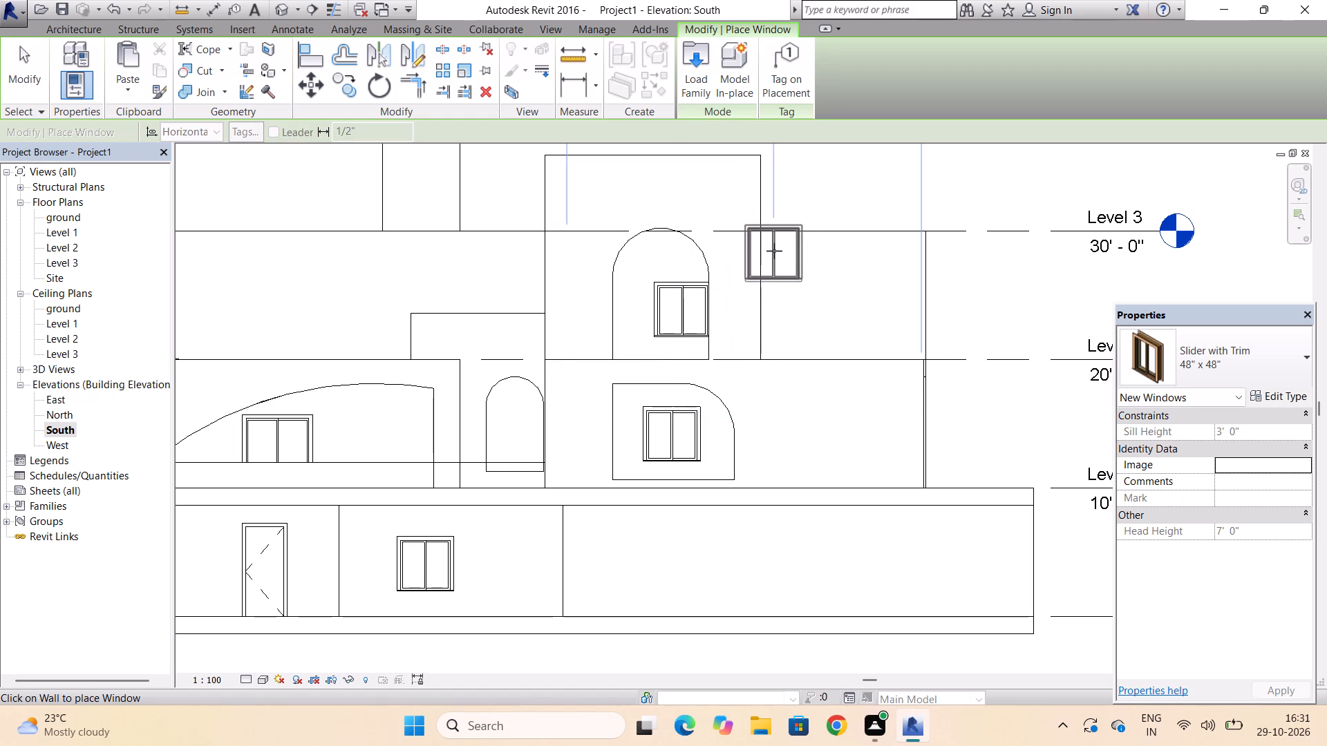
key("Escape")
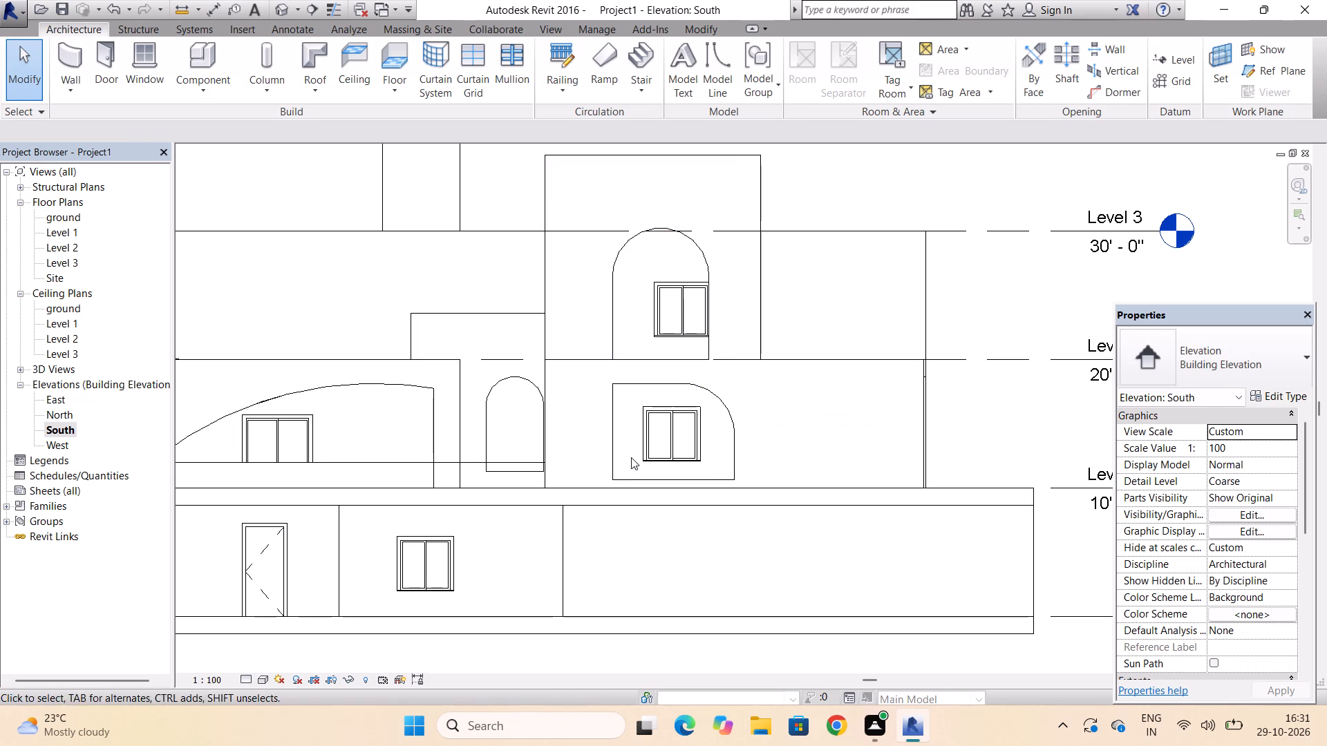
Extend the left edge of the Walls 3 window opening farther left, past the side of the Level 1 window.
scroll(643, 448, "up", 3)
left_click(645, 437)
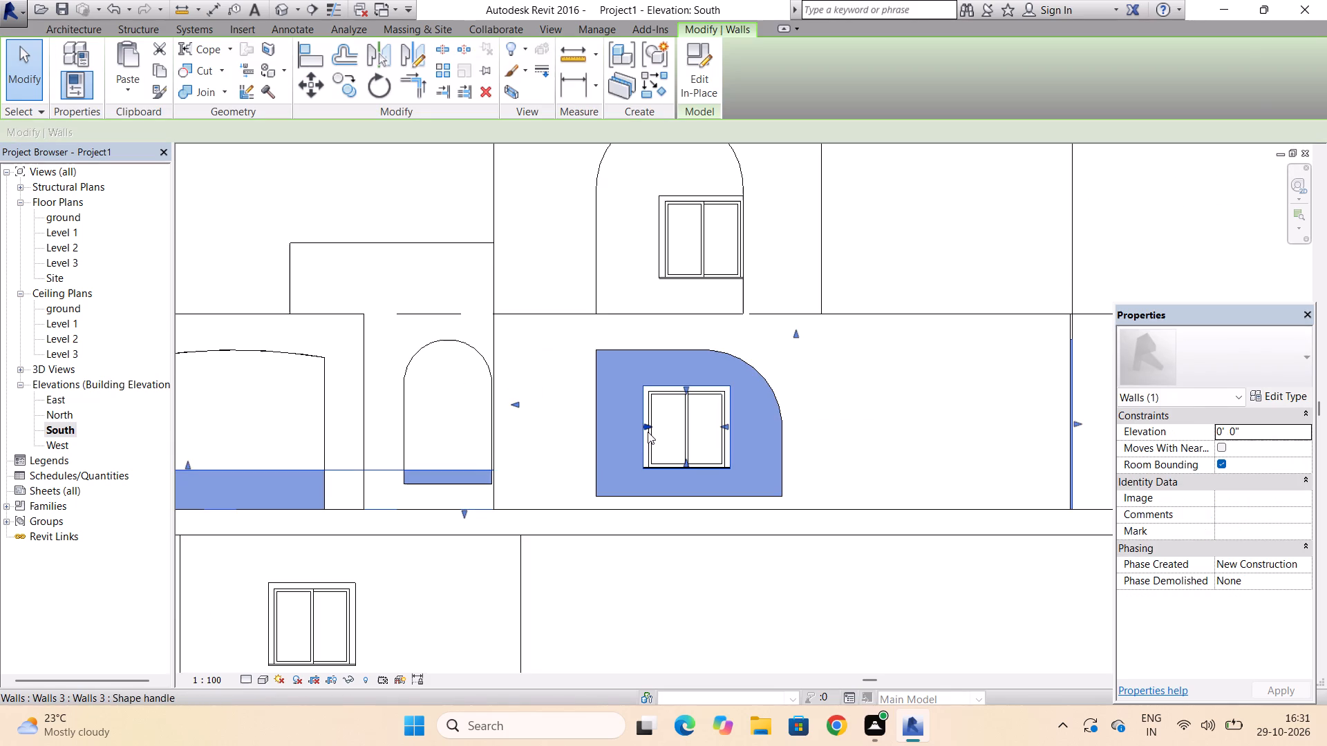
left_click_drag(648, 424, 644, 424)
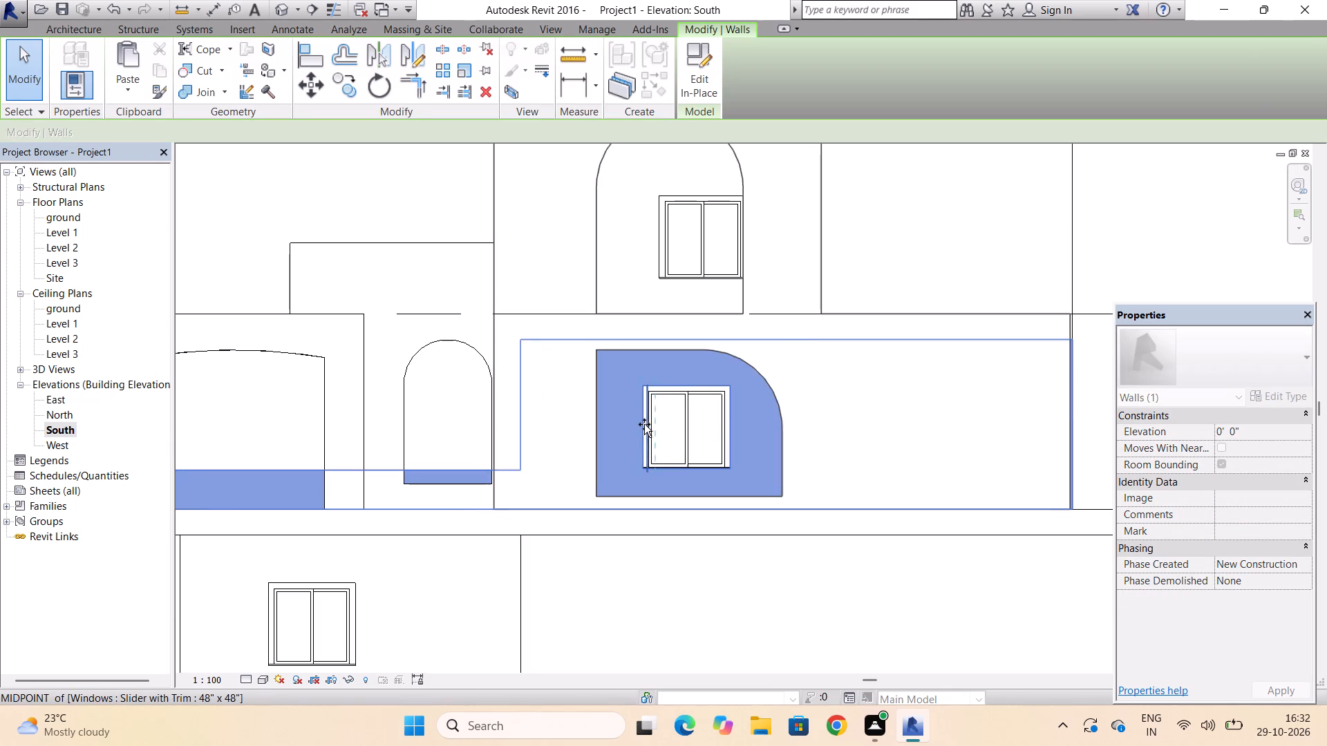
left_click_drag(644, 424, 596, 426)
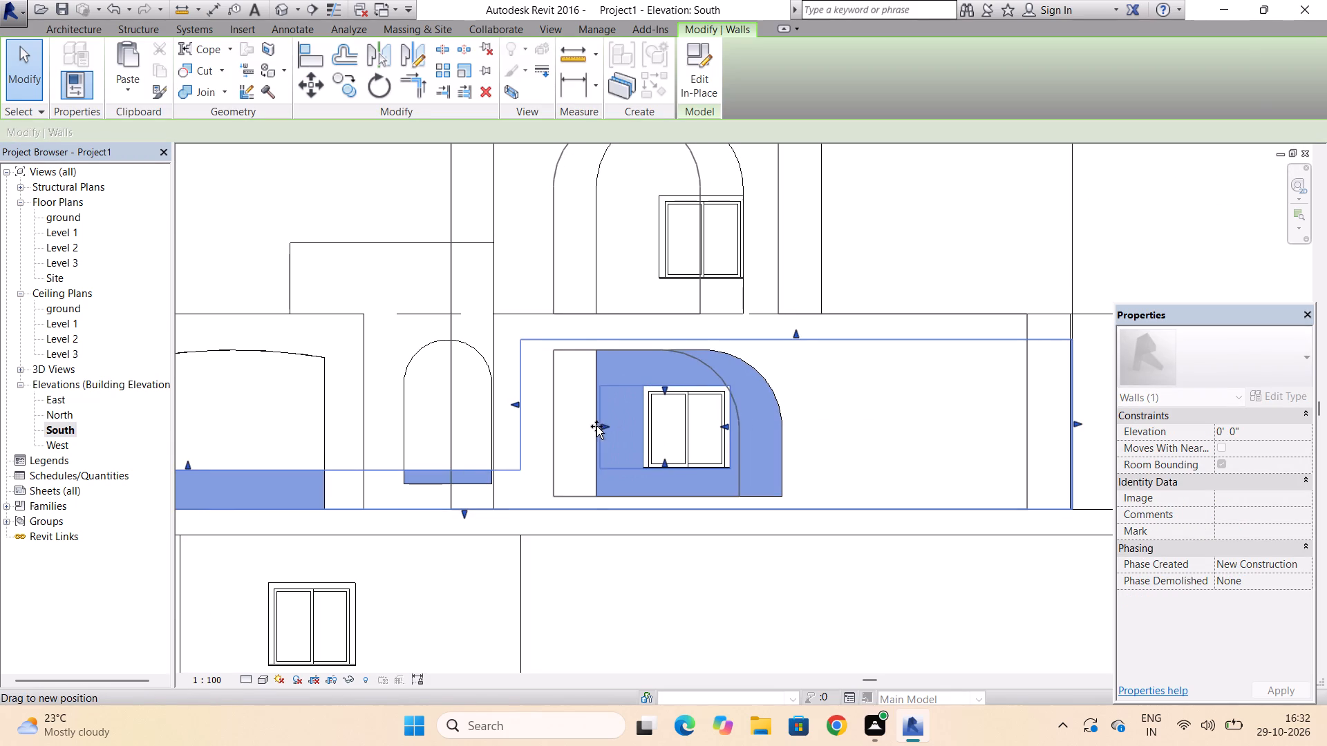
left_click_drag(596, 426, 594, 426)
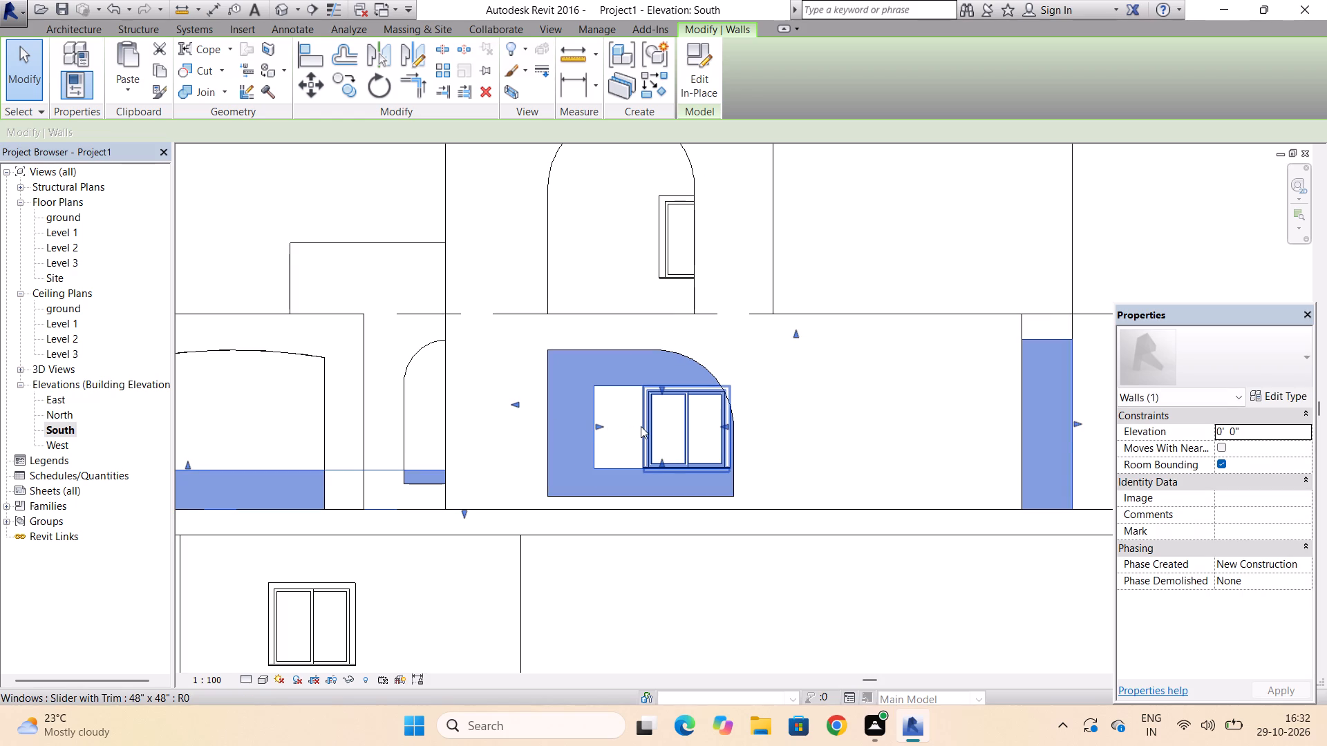
Move the Level 1 window left to about 3'-6" from the wall's left end and deselect it.
left_click(641, 426)
left_click_drag(653, 426, 601, 428)
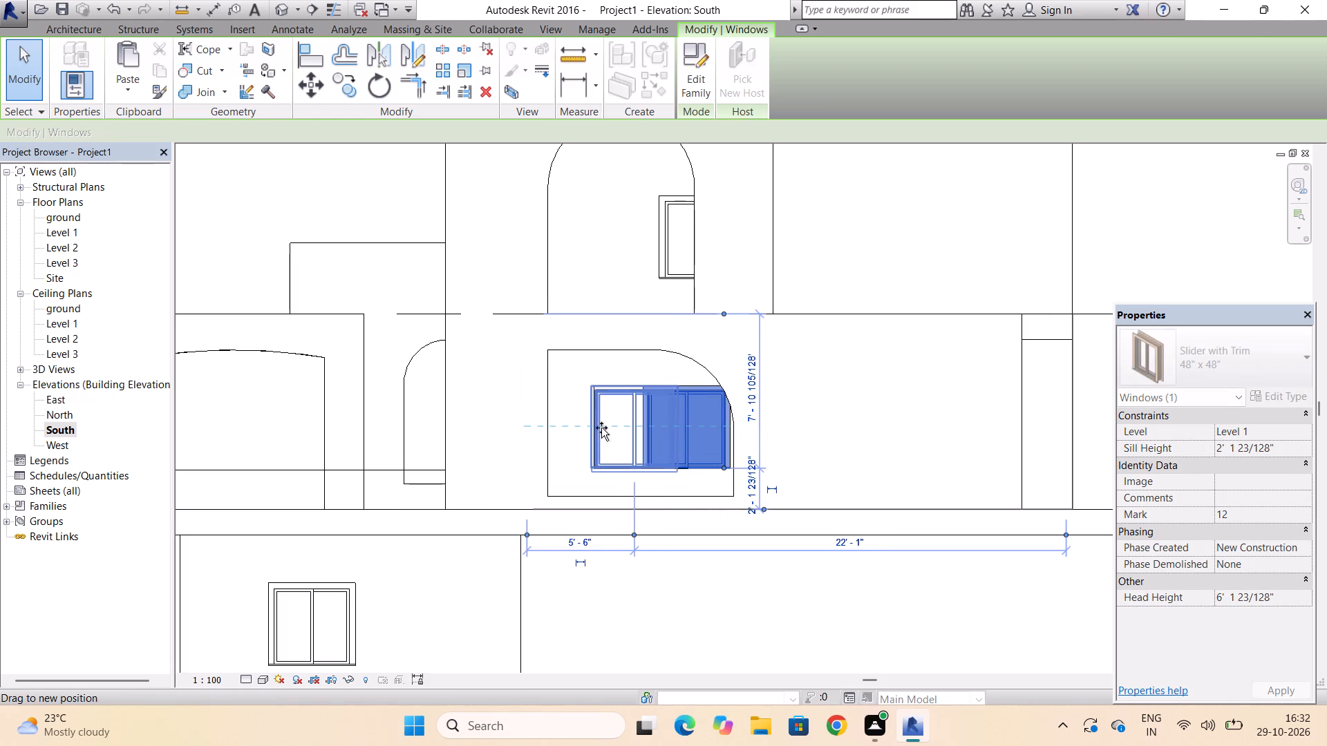
left_click_drag(601, 428, 561, 428)
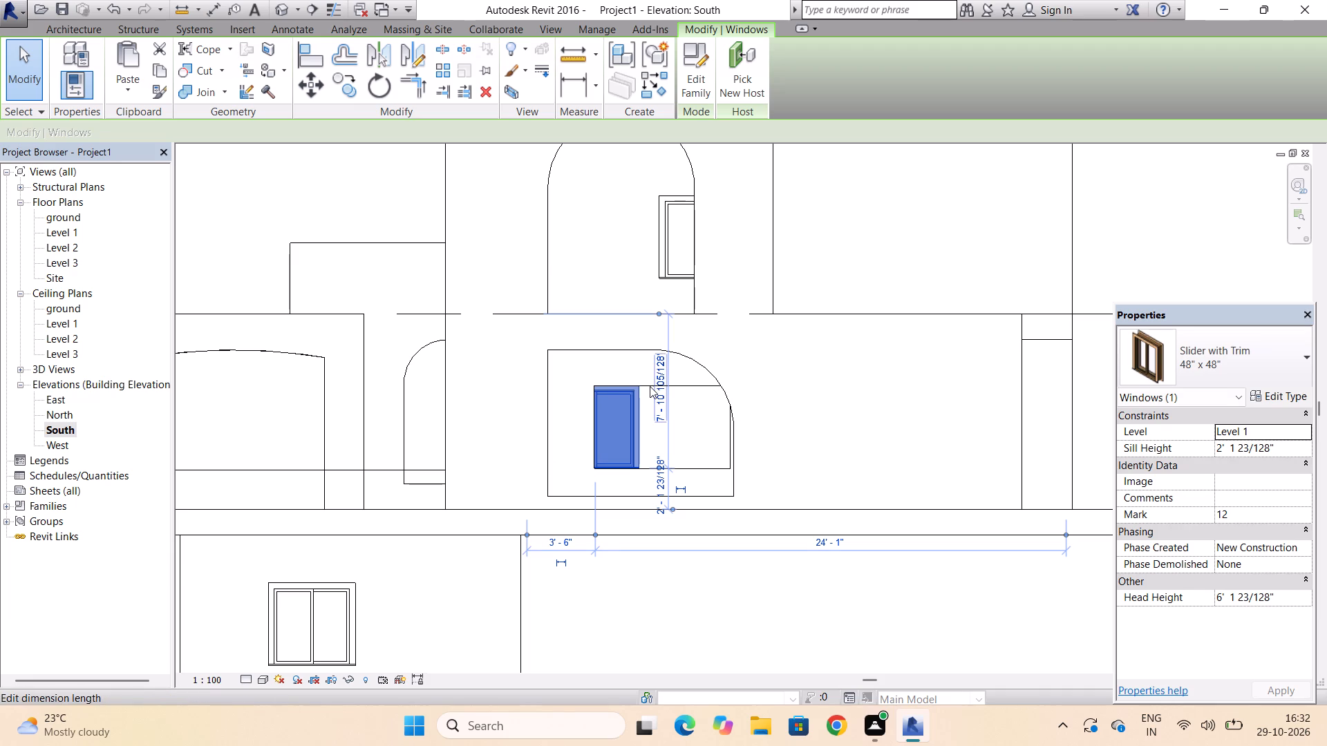
left_click(649, 383)
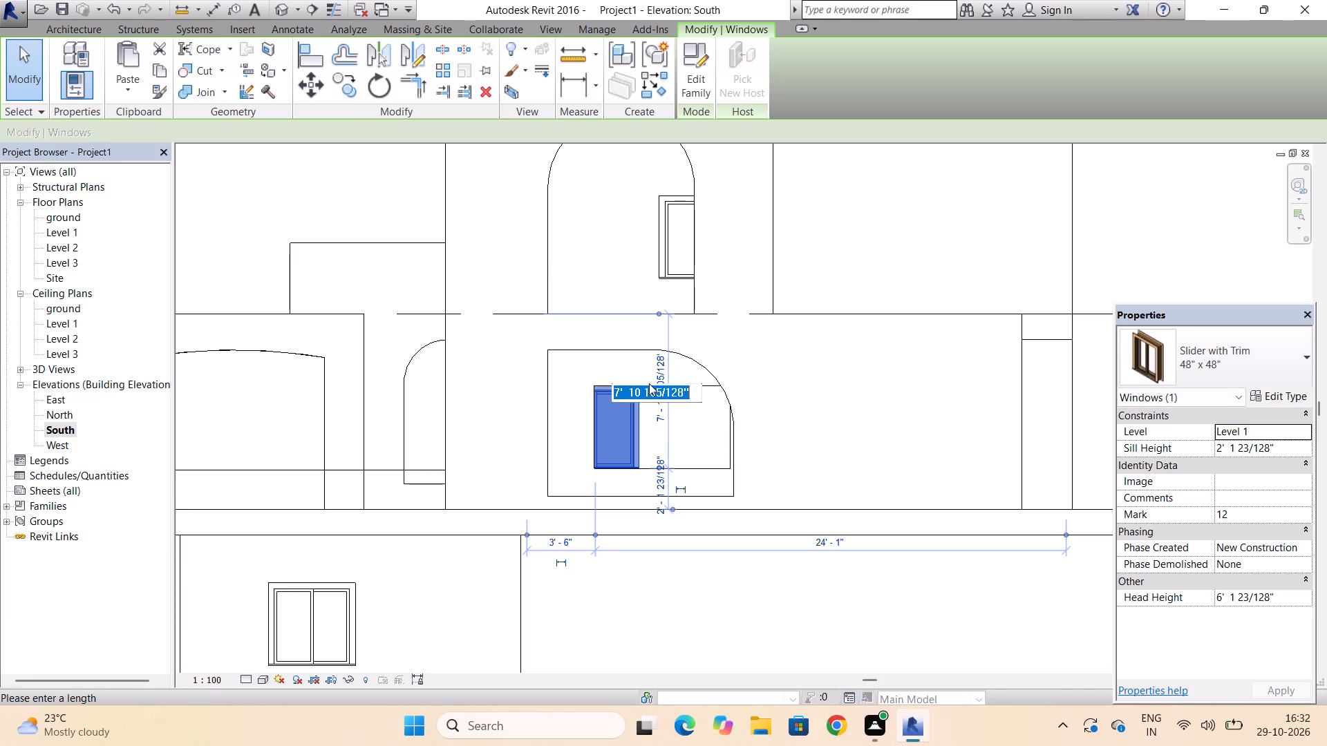
left_click(613, 356)
left_click(613, 376)
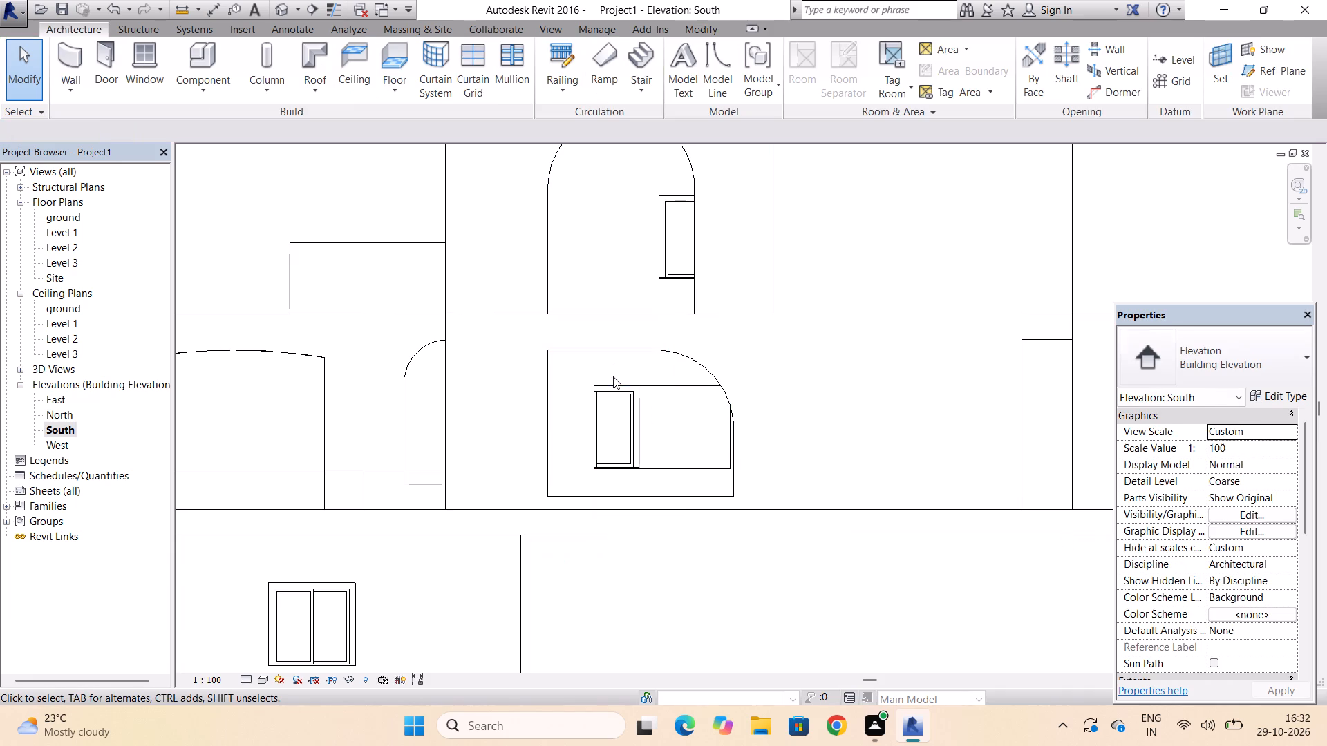
Extend the Walls 3 opening's left edge to the Level 1 window's left side and the wall's left end to the round-cornered opening.
left_click(641, 385)
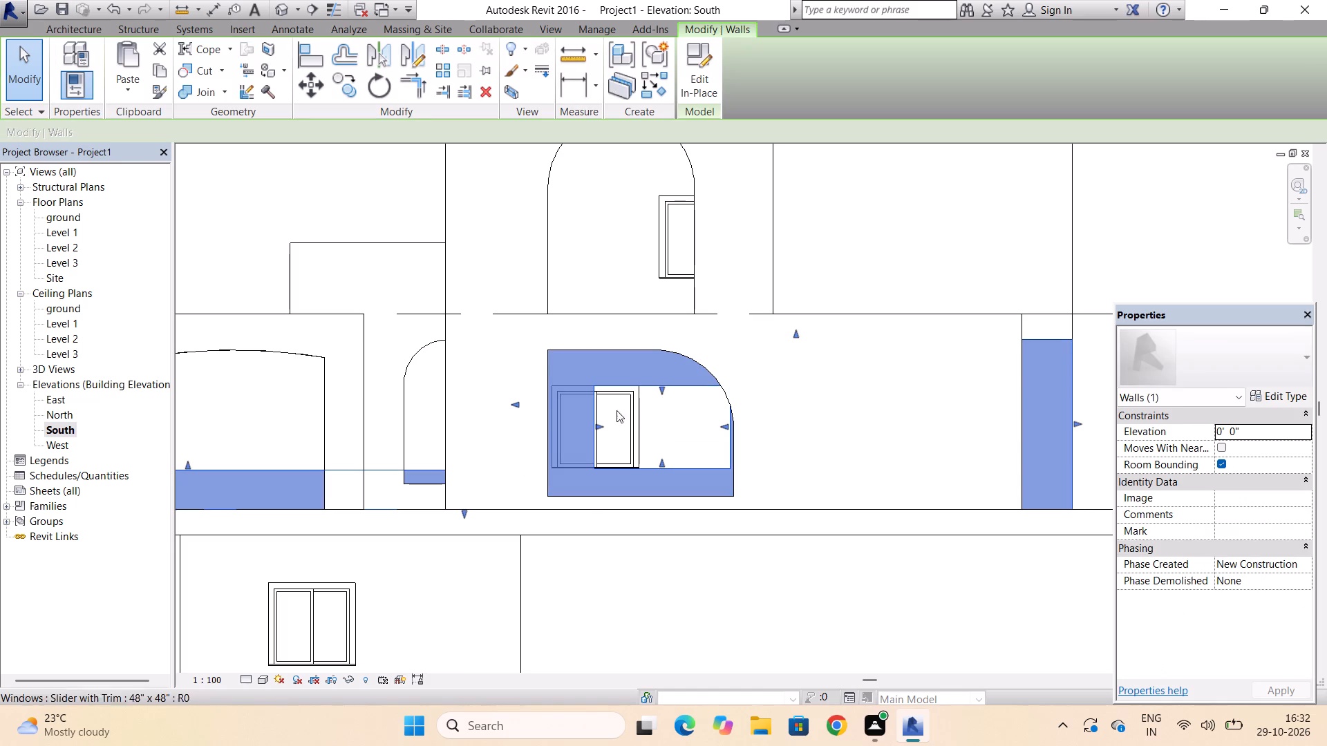
left_click_drag(600, 425, 549, 428)
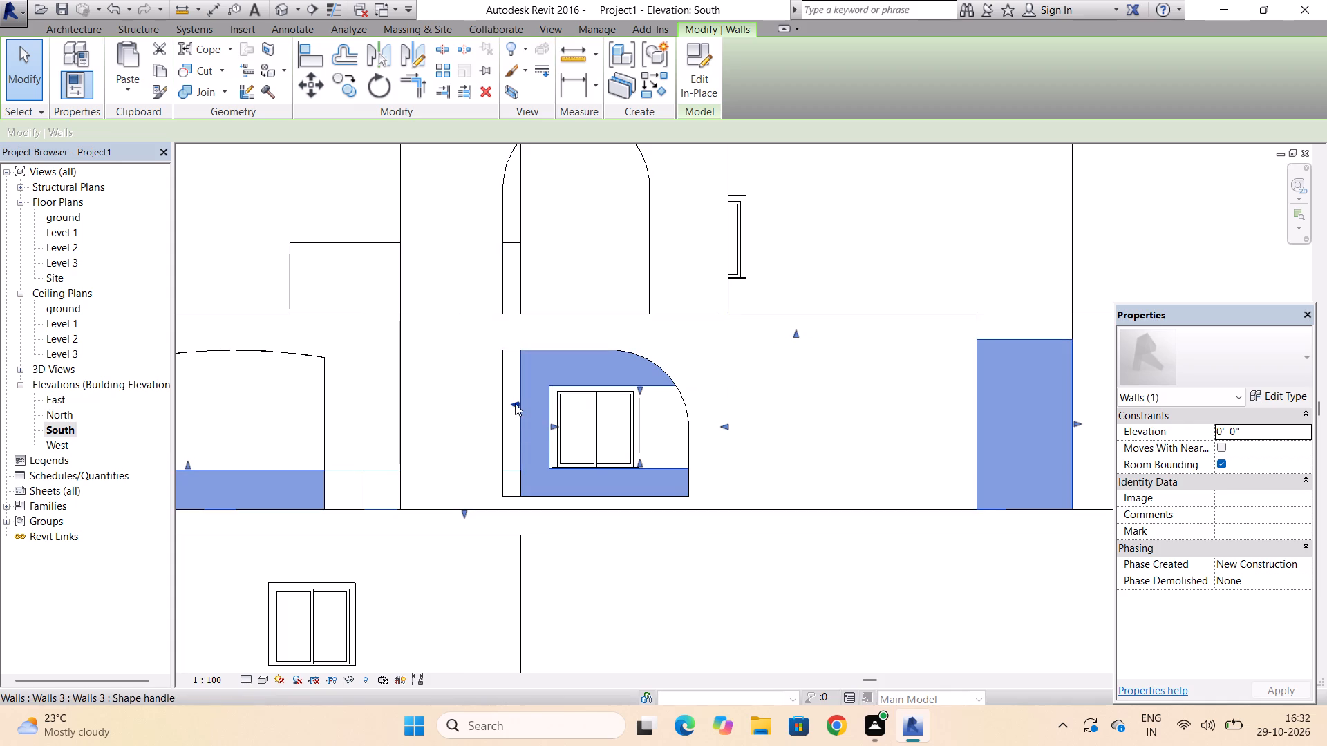
left_click_drag(515, 403, 505, 405)
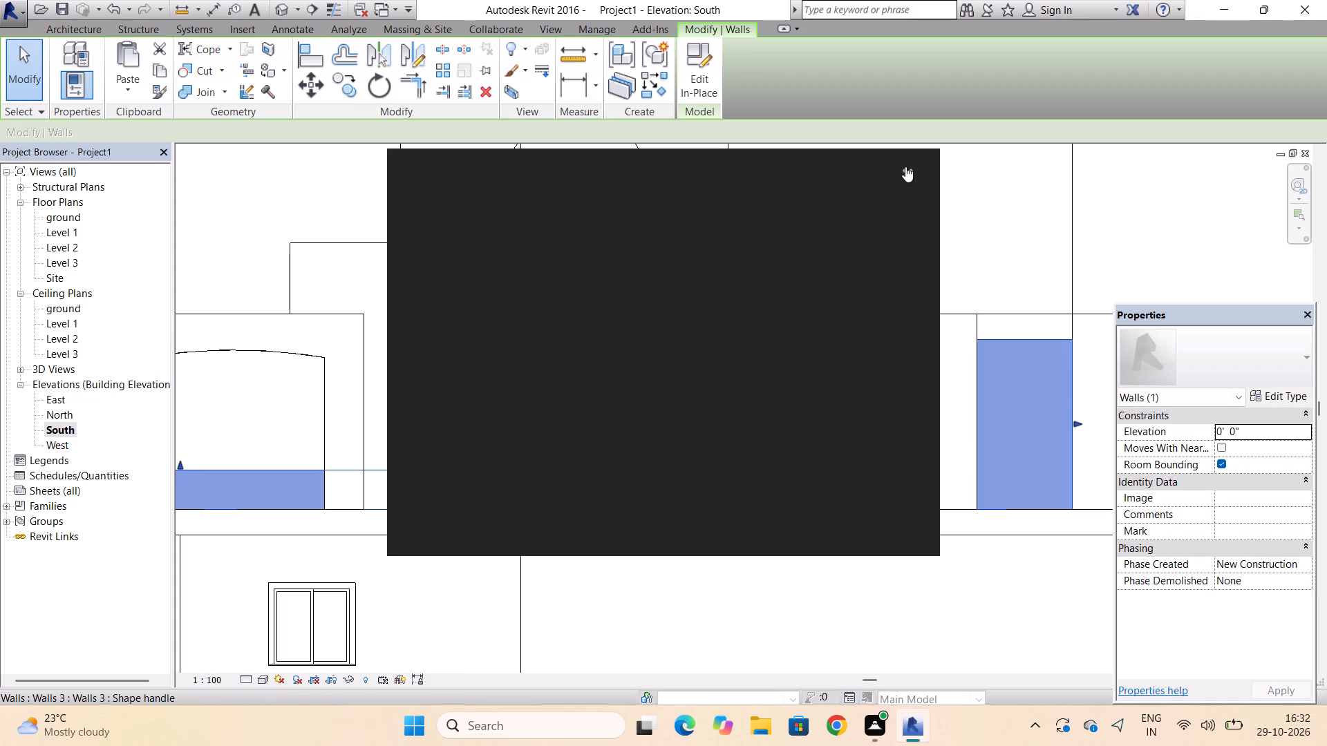
left_click(905, 166)
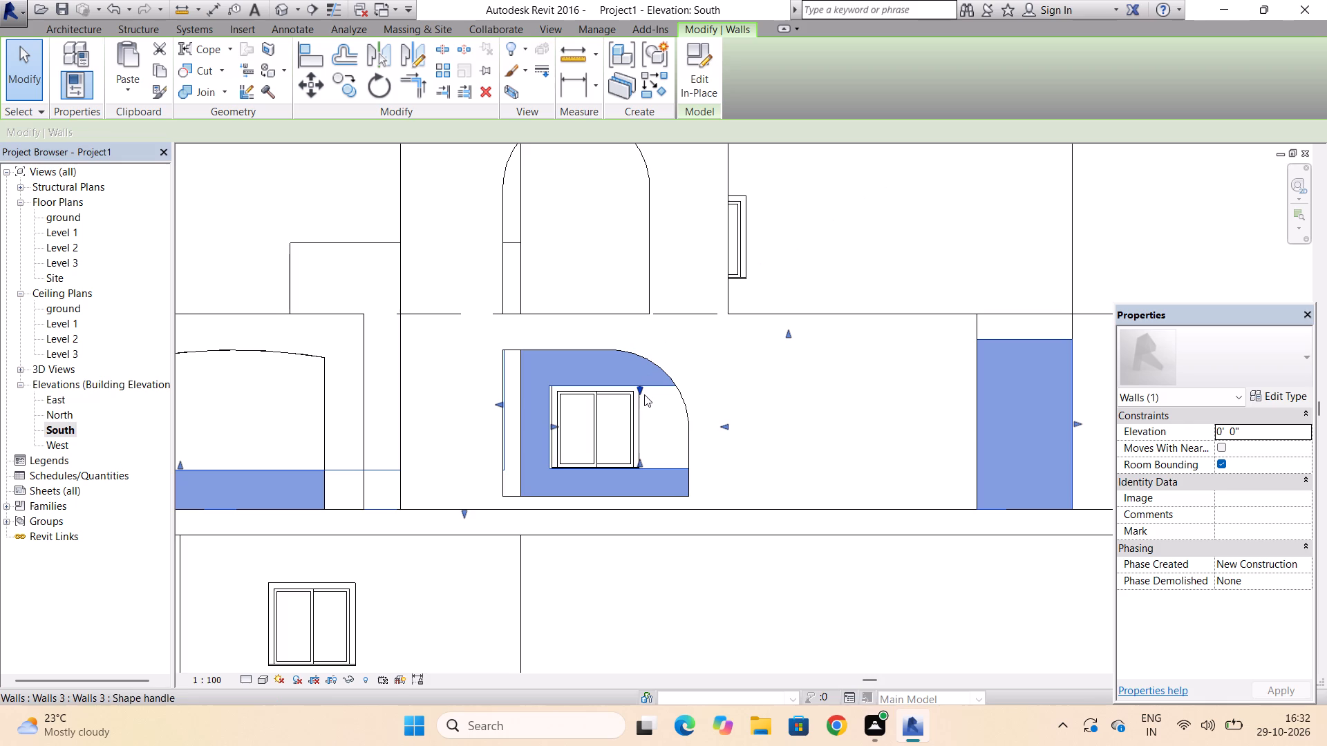
Fit the right edge of the Walls 3 opening to the right side of the Level 1 window and deselect the wall.
left_click_drag(724, 426, 697, 428)
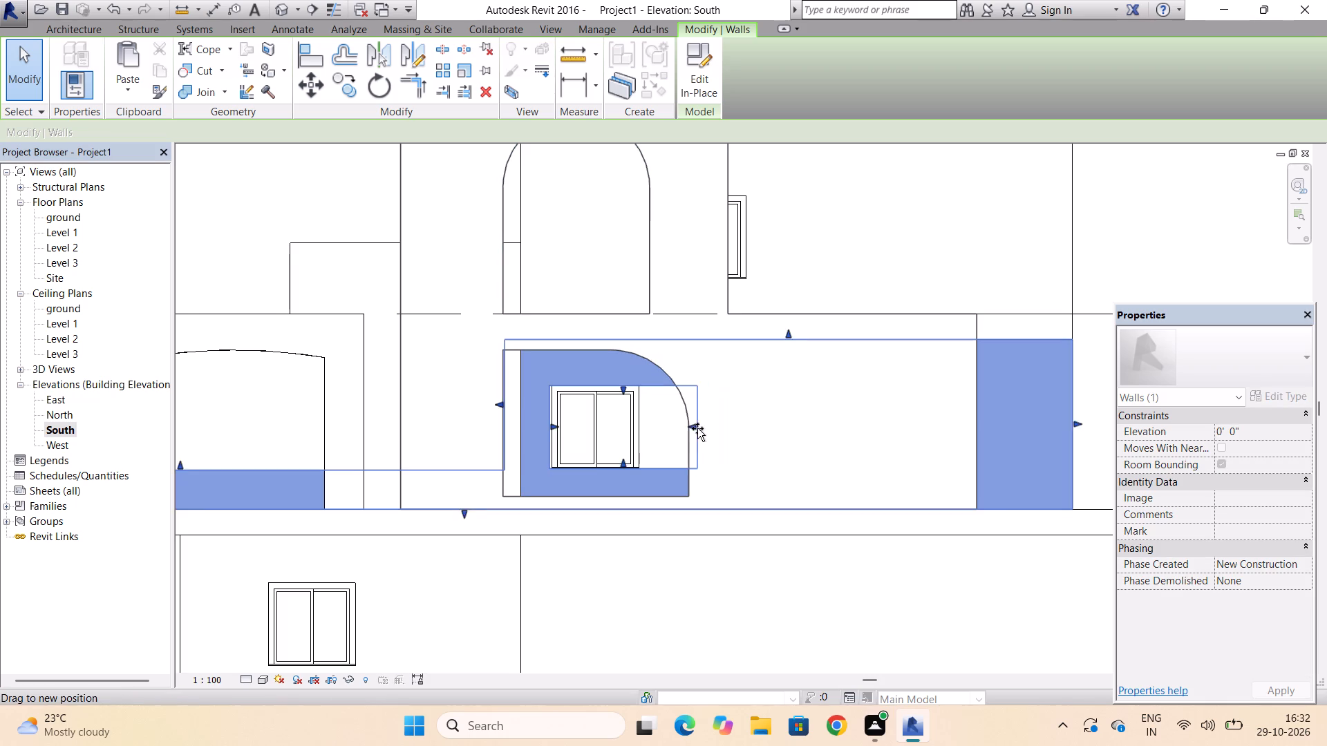
left_click_drag(697, 428, 647, 430)
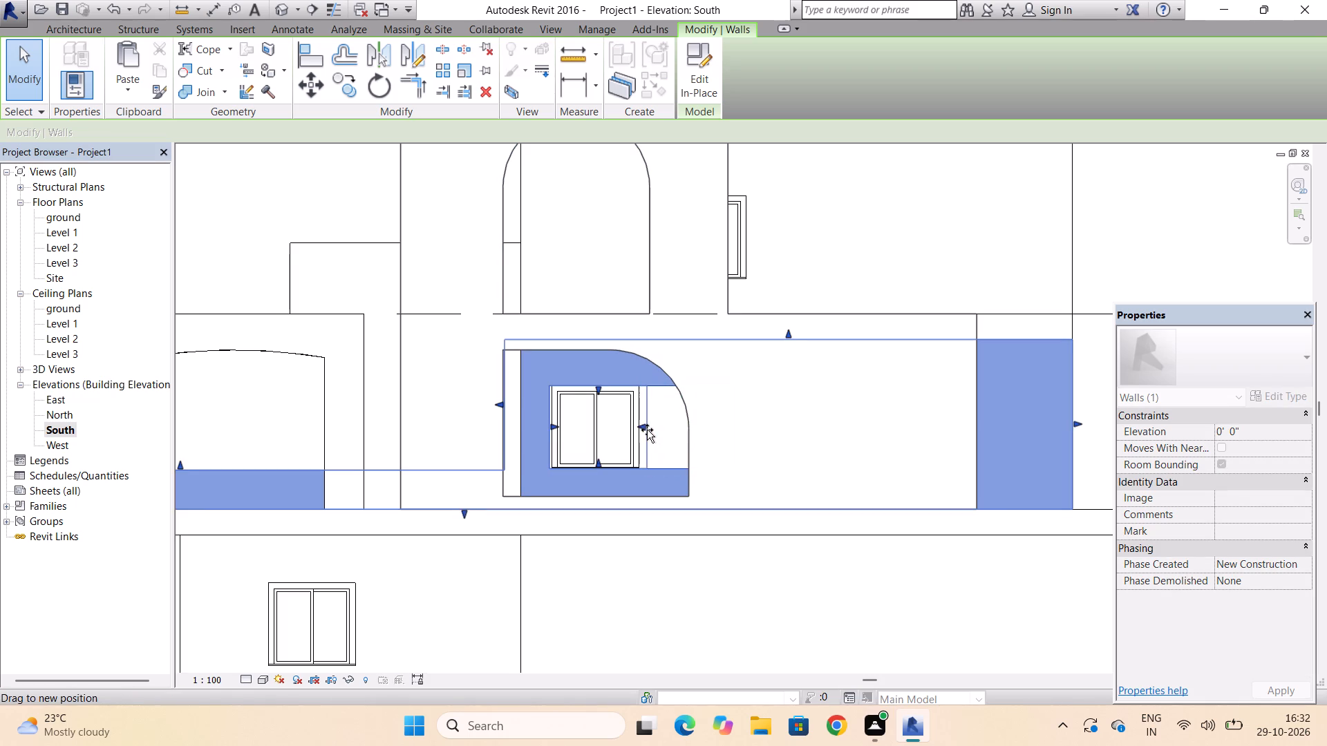
left_click_drag(647, 430, 643, 430)
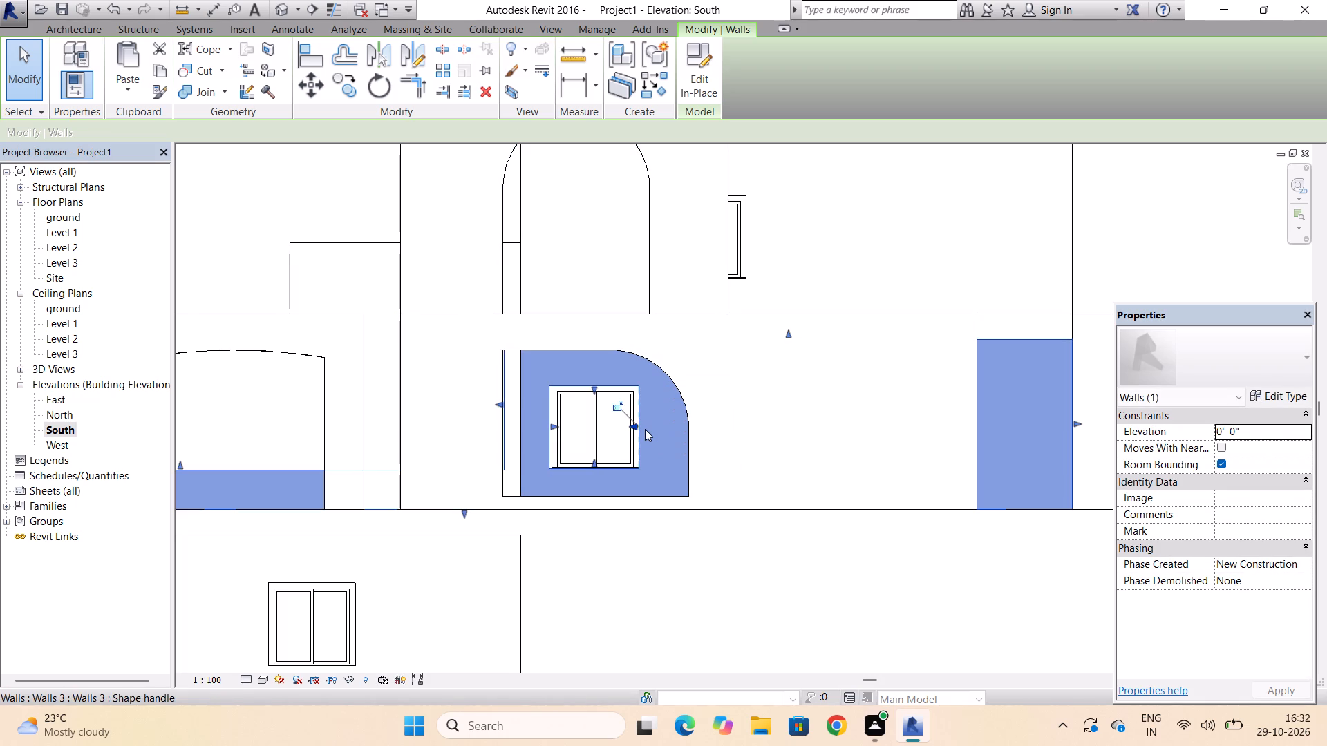
left_click(909, 212)
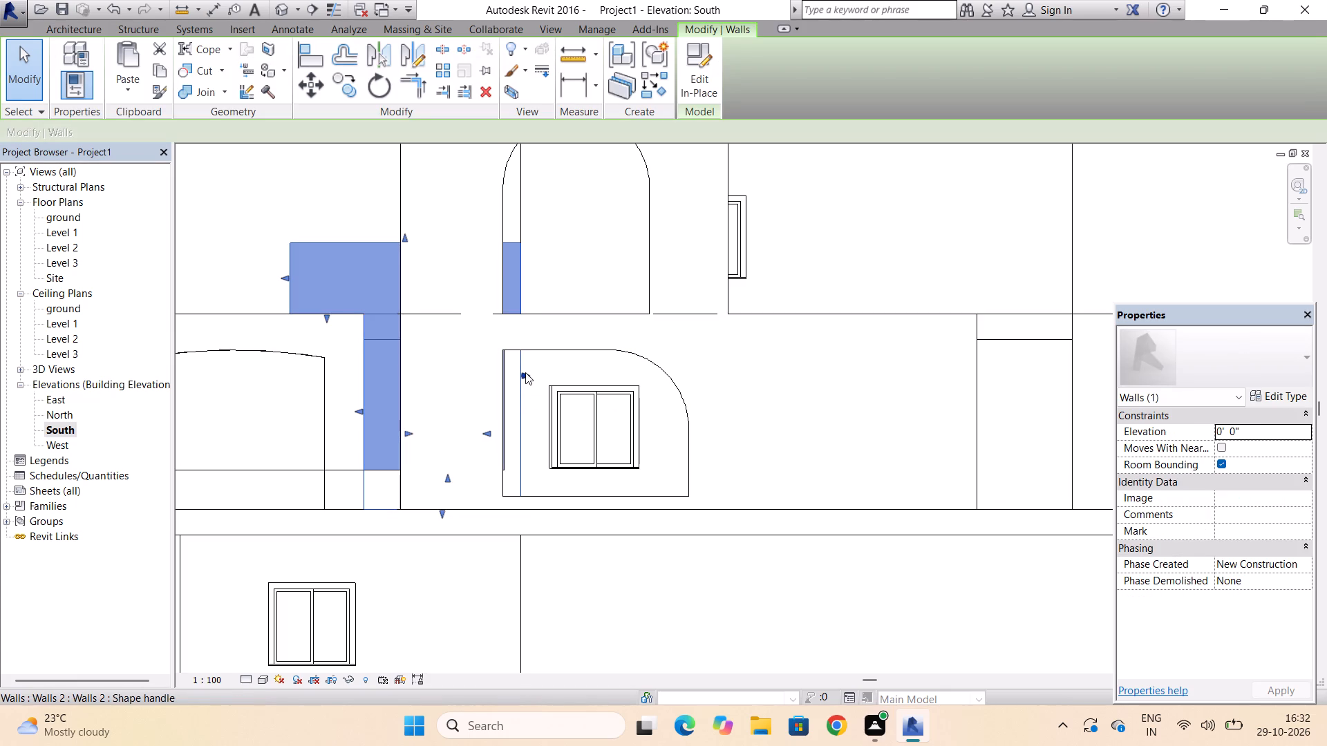
Shorten the right end of Walls 2 to the left edge of the round-cornered opening.
left_click_drag(525, 372, 504, 383)
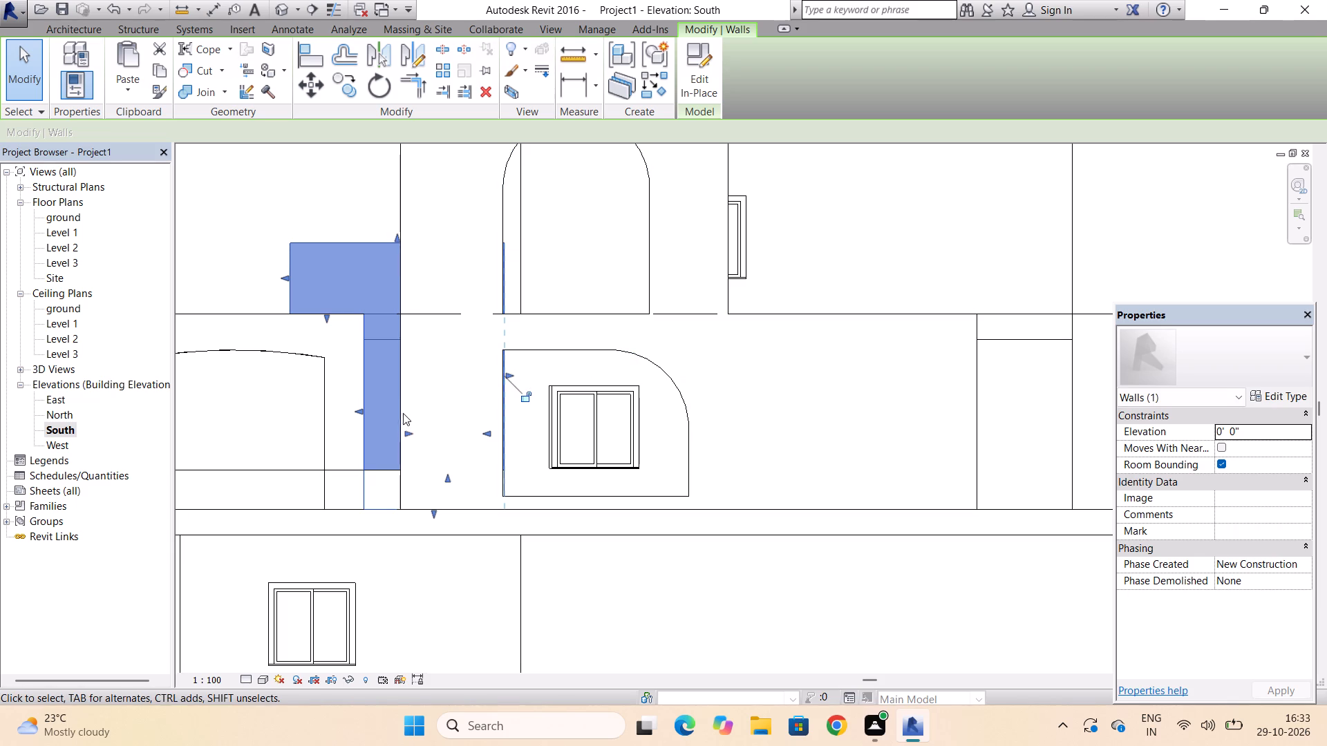
Pull the left end of Walls 4 in to the right side of the arched opening in Walls 2.
left_click(401, 359)
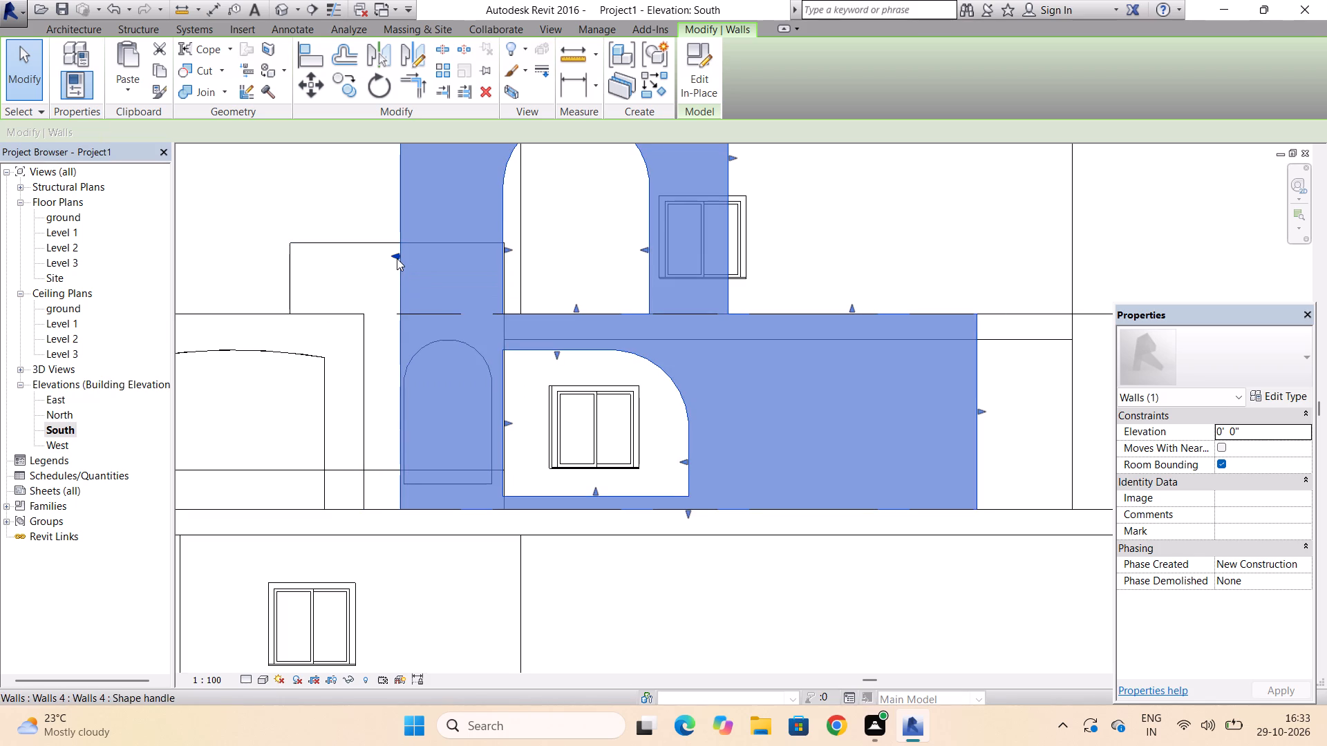
left_click_drag(399, 252, 496, 264)
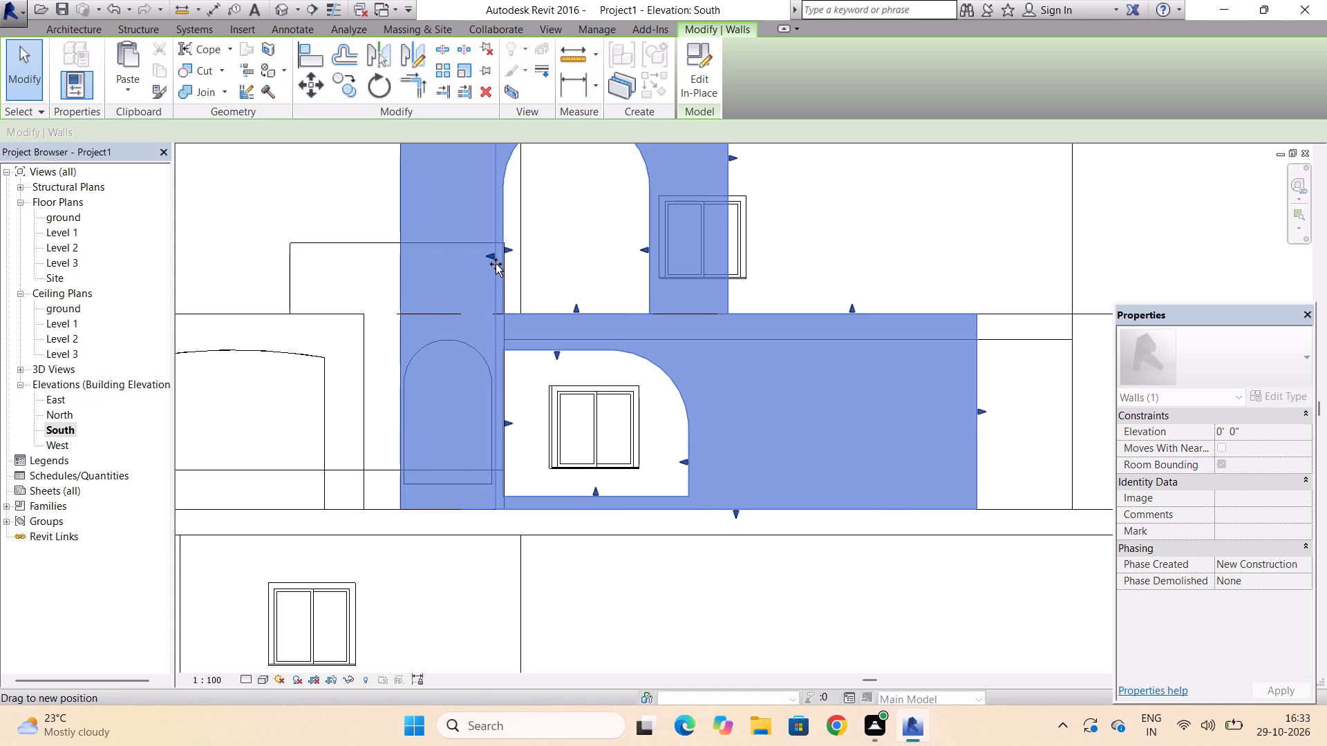
left_click_drag(496, 264, 493, 267)
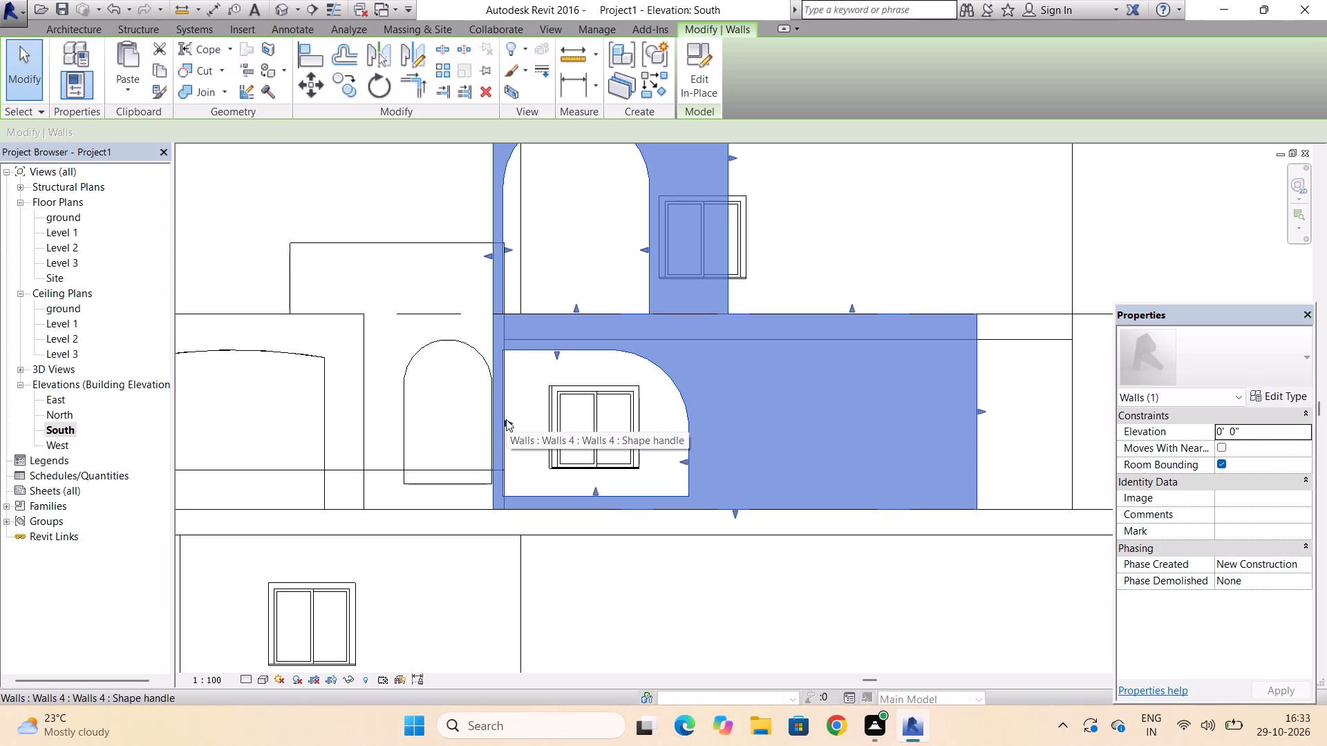
Narrow the Walls 4 openings by moving the round-cornered opening's left edge to the Level 1 window and the Level 2 arch's left edge inward.
left_click(506, 419)
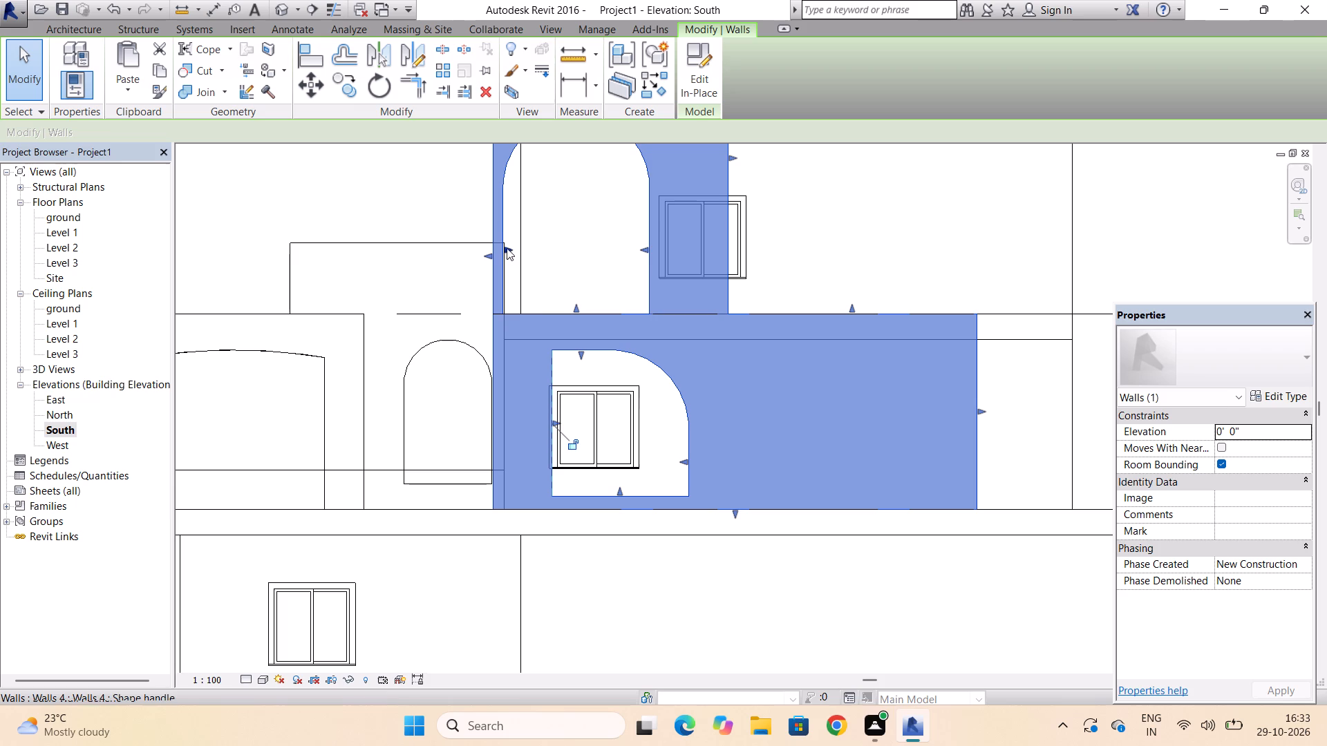
left_click_drag(508, 247, 534, 251)
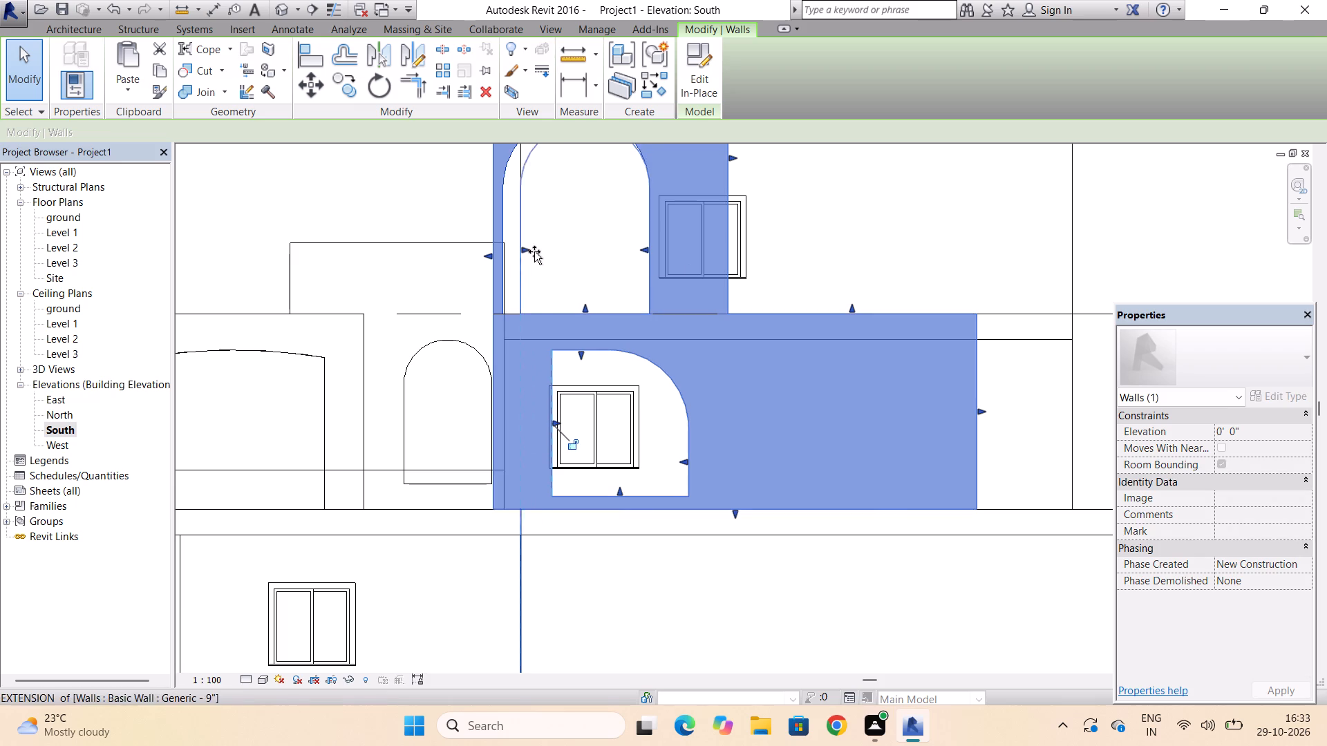
left_click_drag(534, 251, 545, 251)
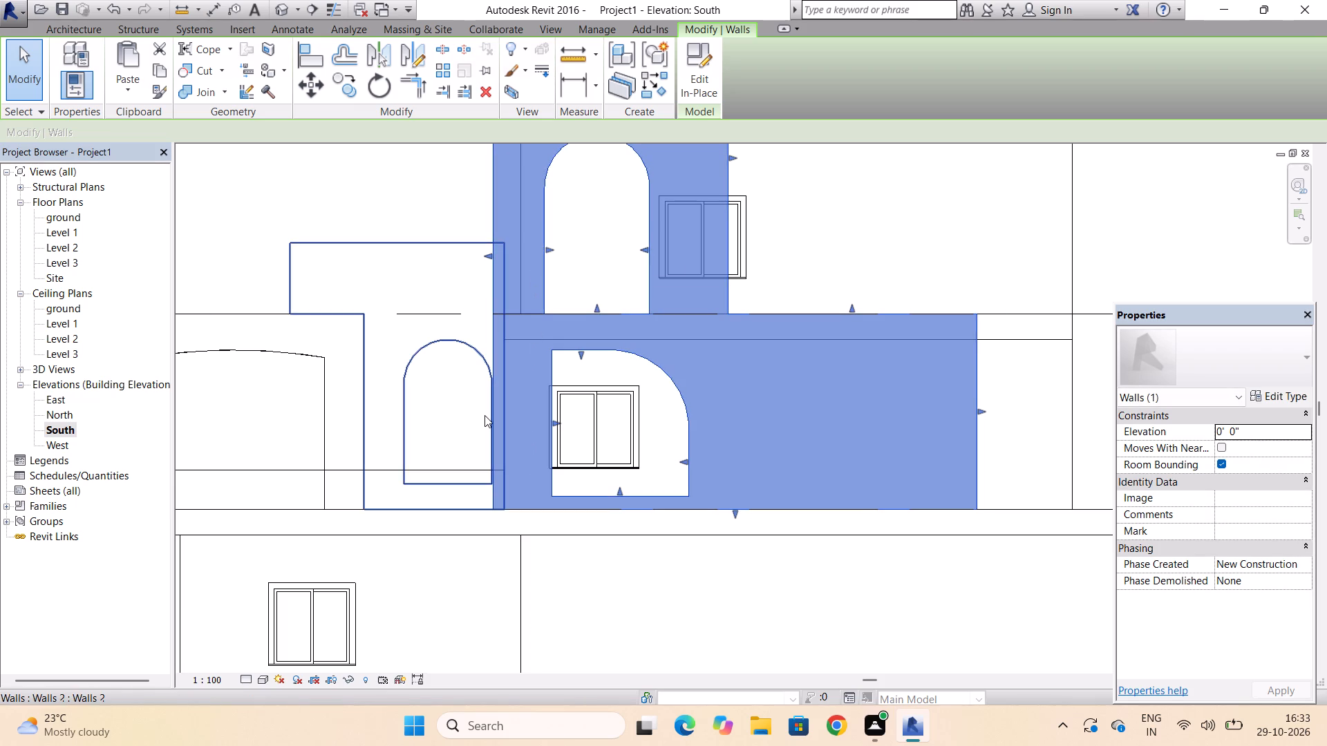
Align the left end of Walls 4 with the right end of Walls 2 and dismiss the pop-up.
scroll(484, 415, "up", 3)
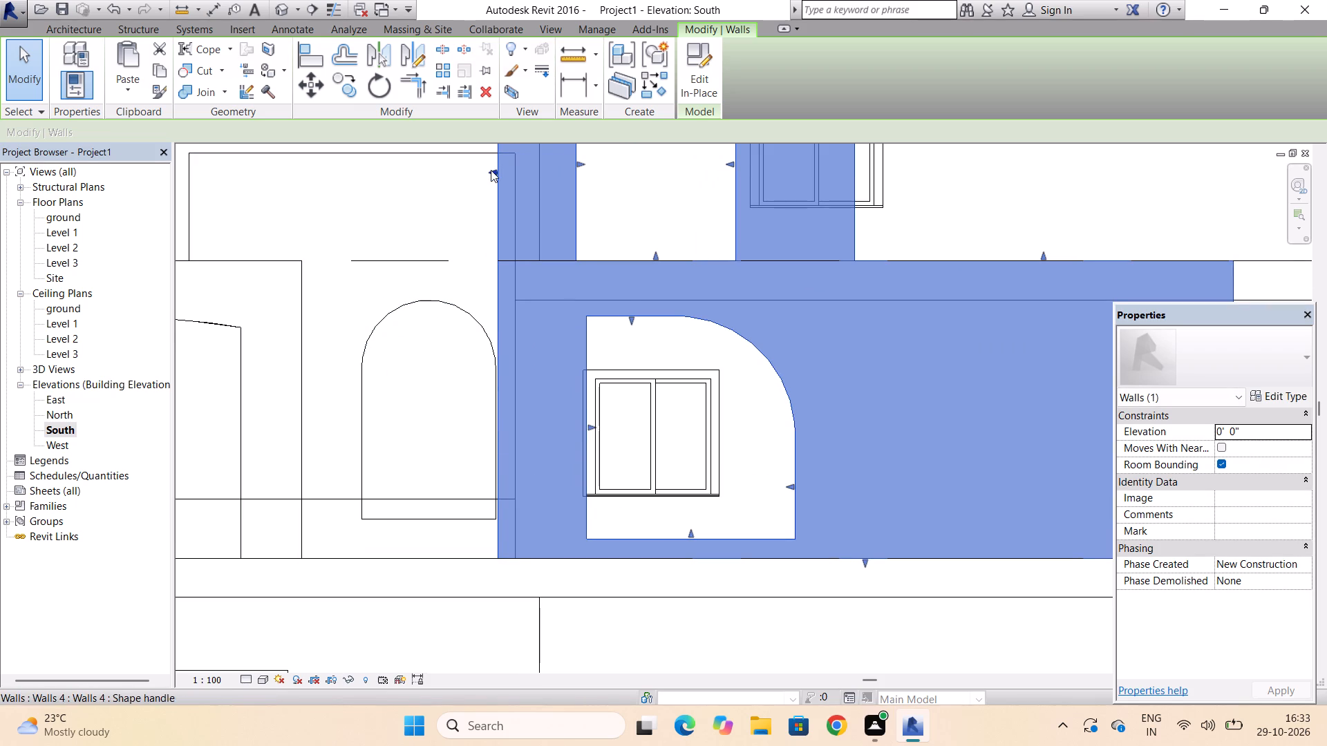
left_click_drag(491, 170, 519, 172)
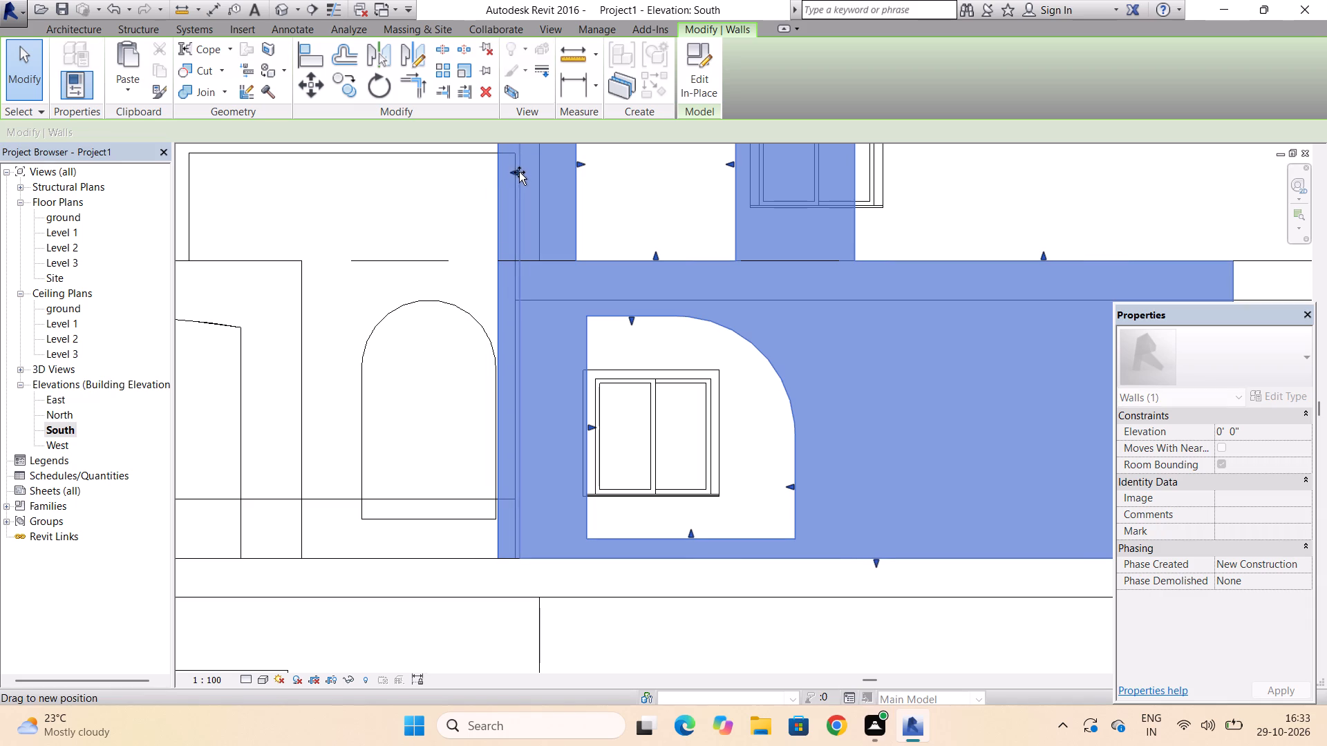
left_click_drag(519, 172, 513, 178)
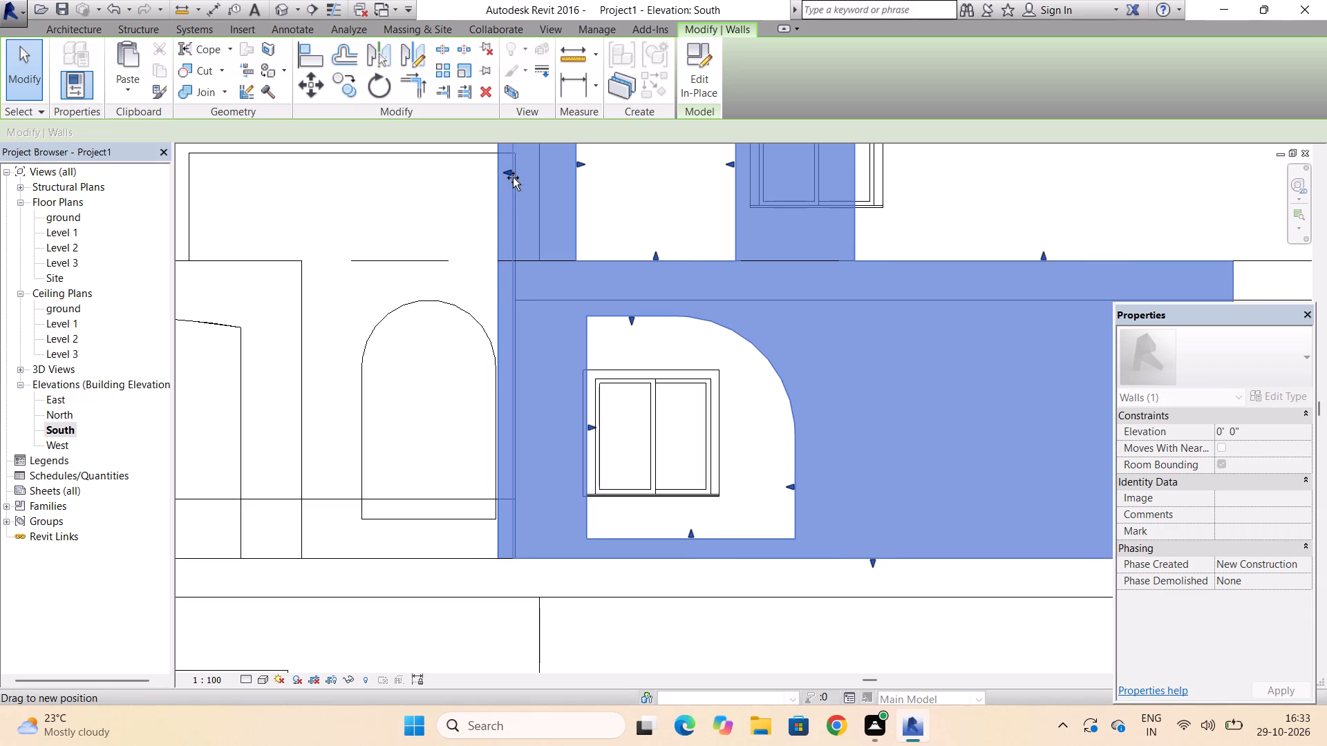
left_click_drag(513, 178, 515, 179)
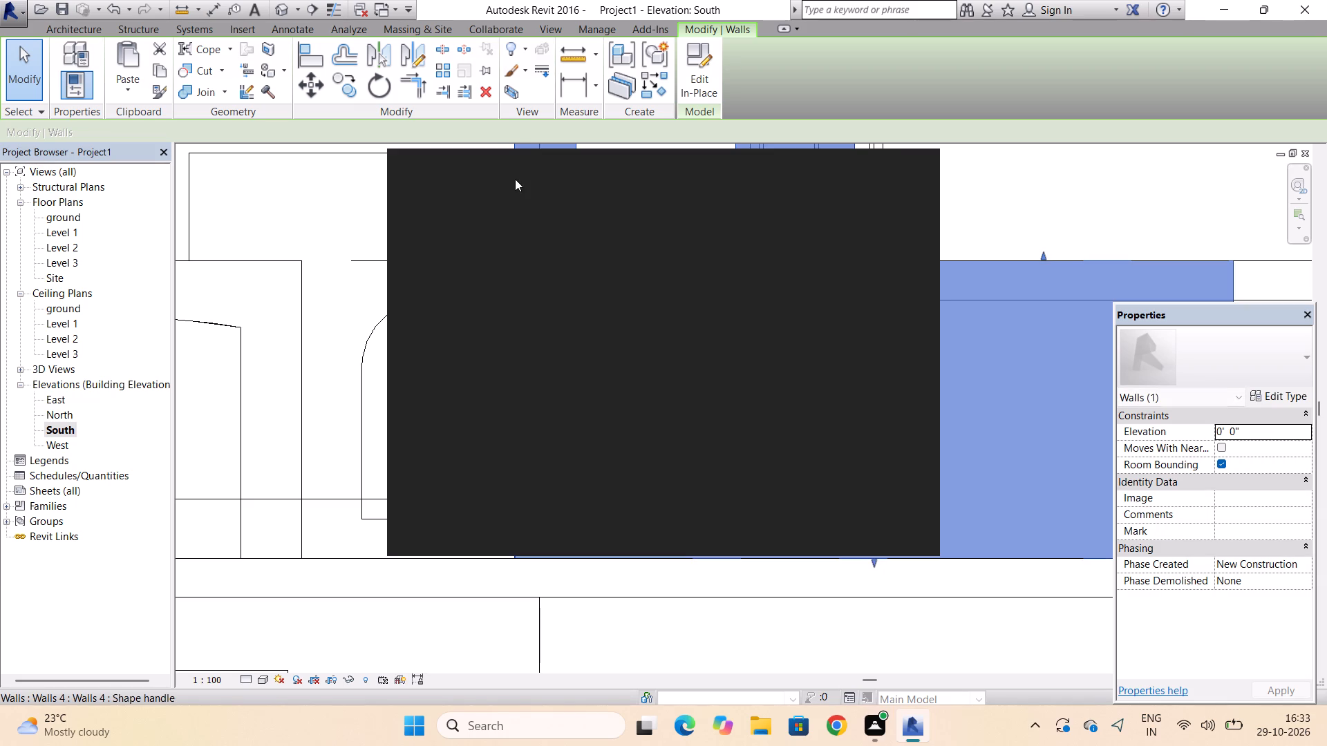
left_click(907, 167)
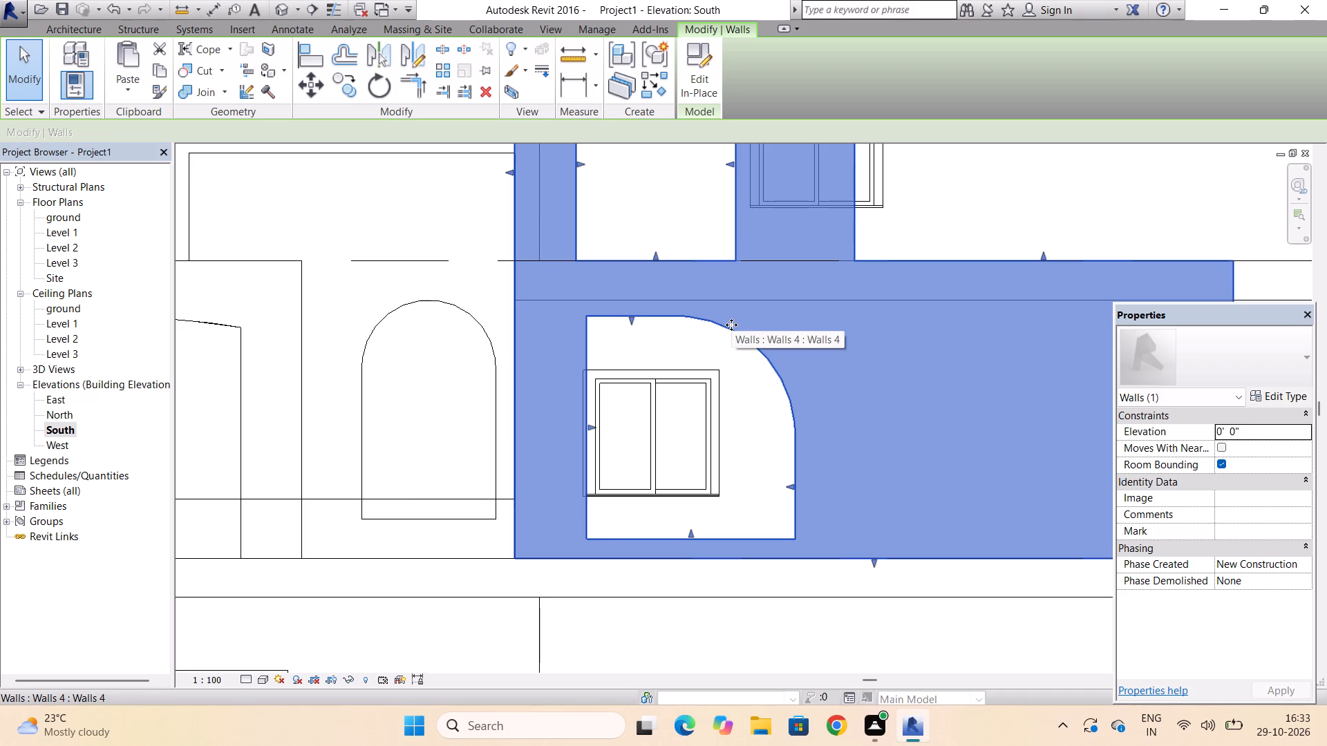
Move the Level 2 window left into the arched opening, about 4'-0" from the wall's left end, and deselect it.
scroll(783, 450, "down", 3)
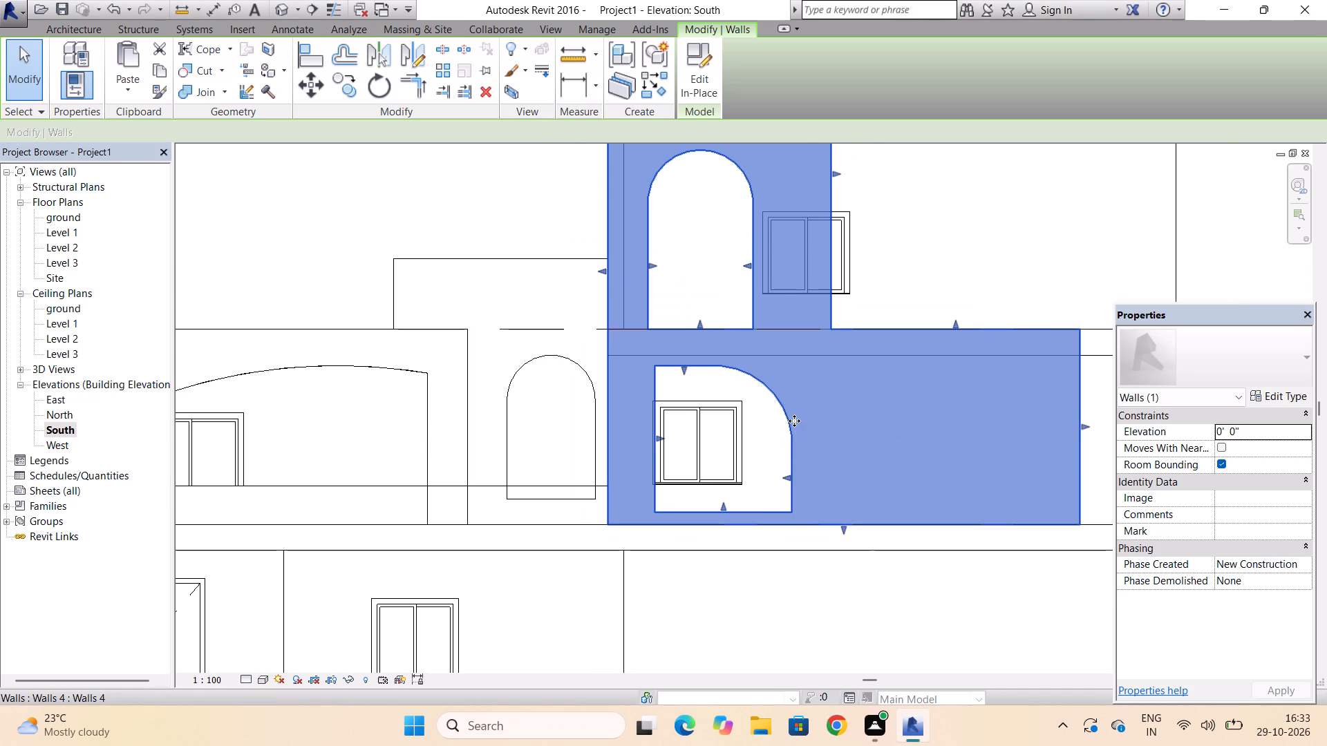
left_click(849, 218)
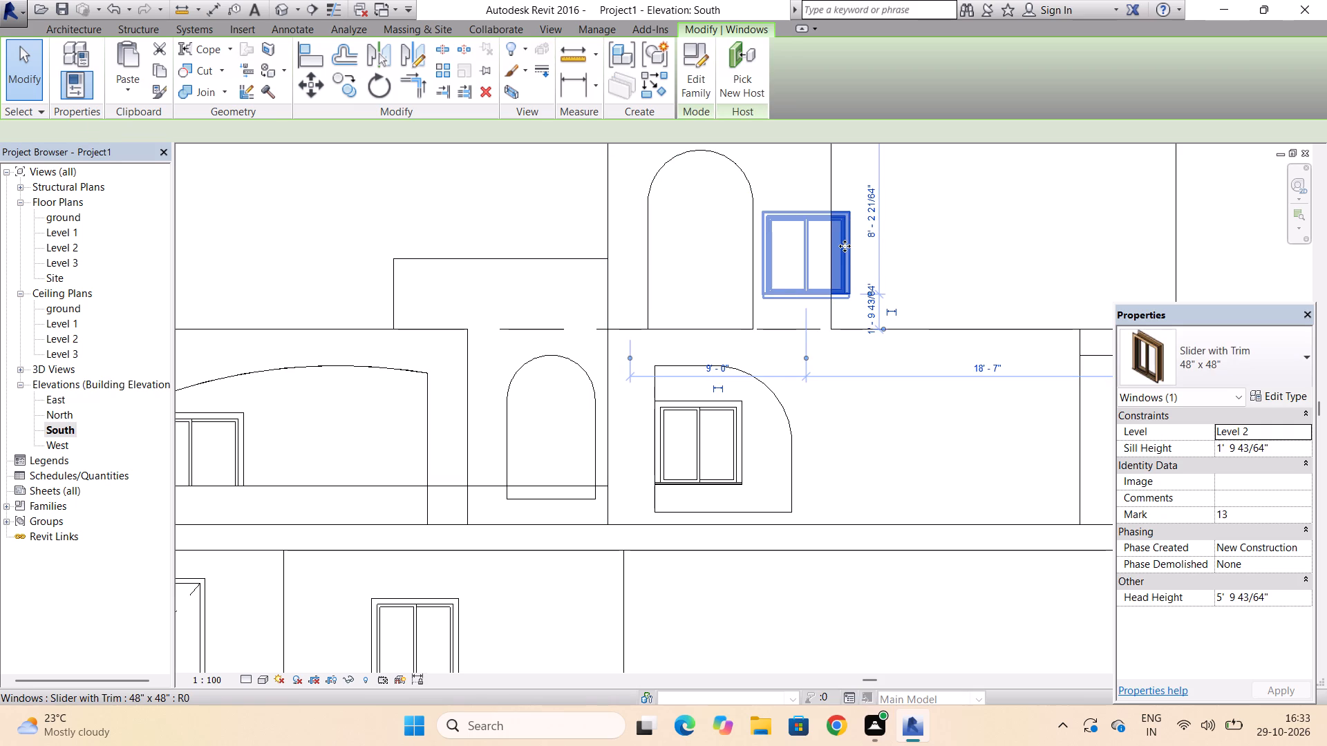
left_click_drag(845, 247, 747, 254)
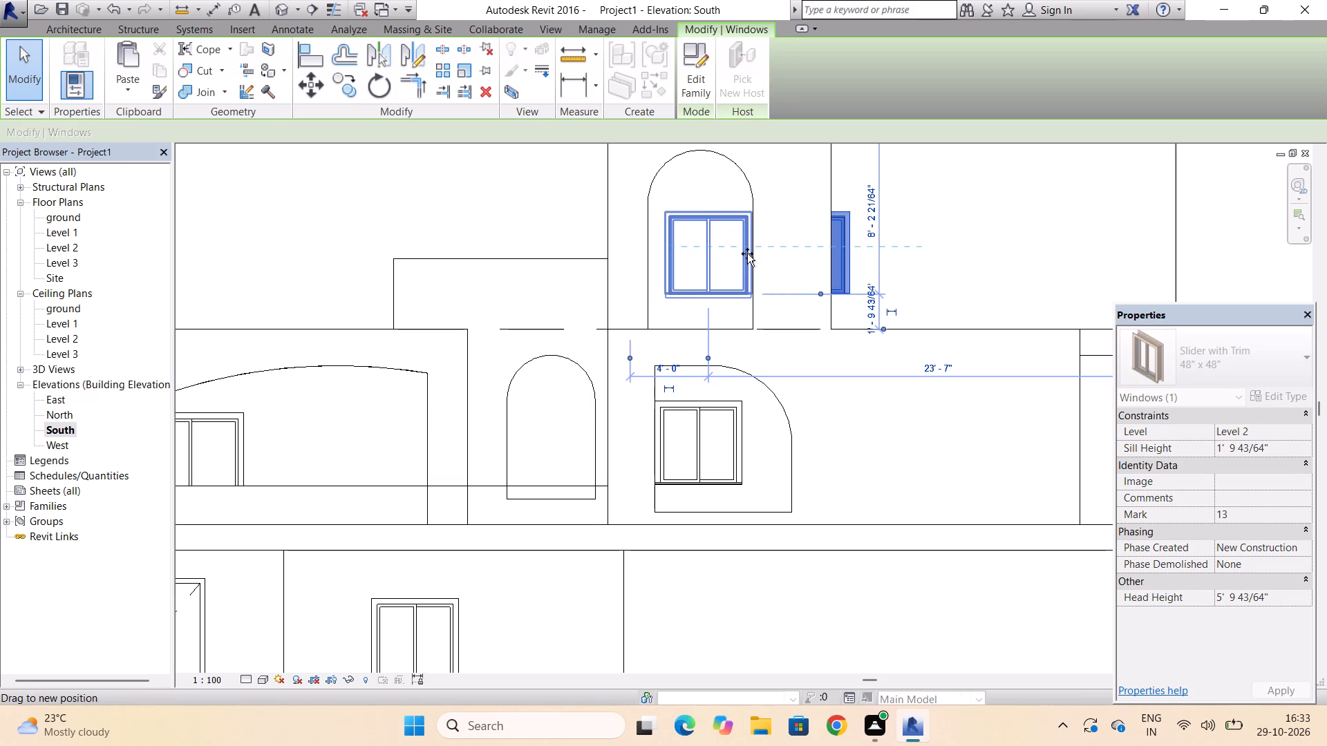
left_click_drag(747, 254, 743, 254)
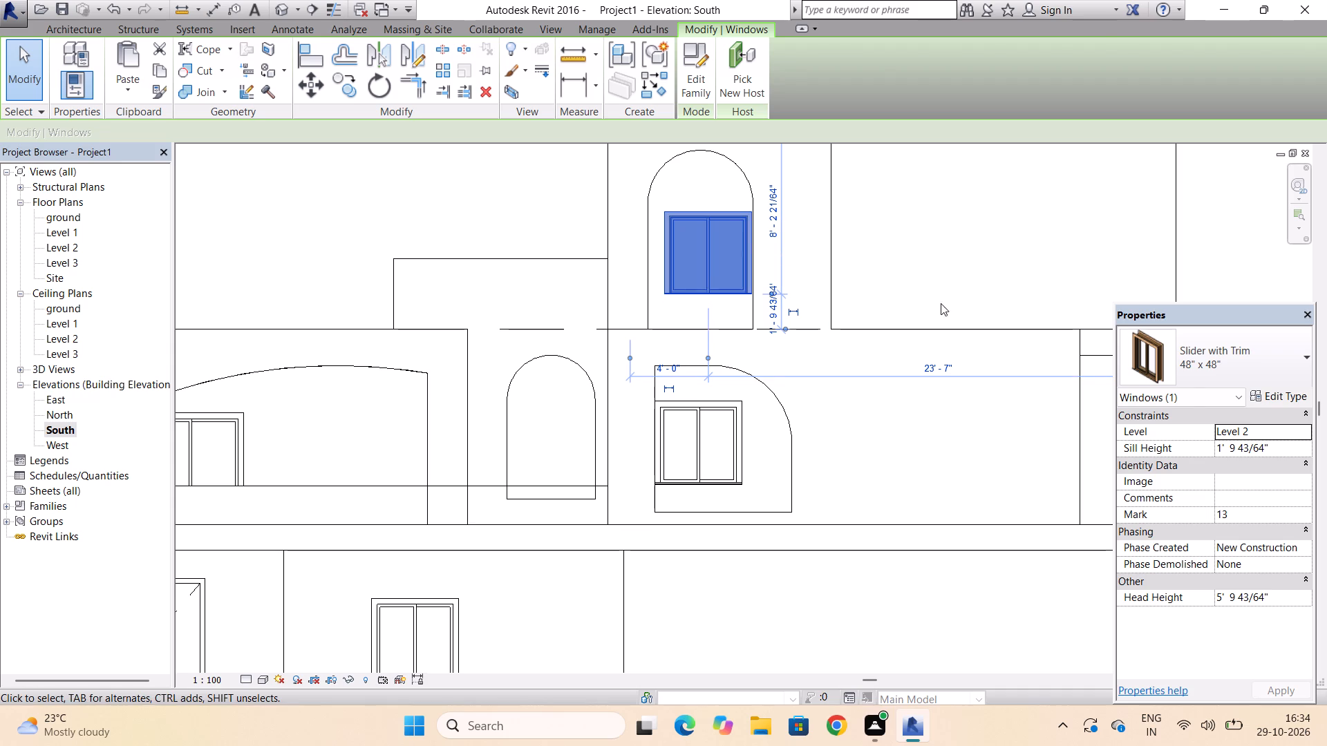
left_click(976, 227)
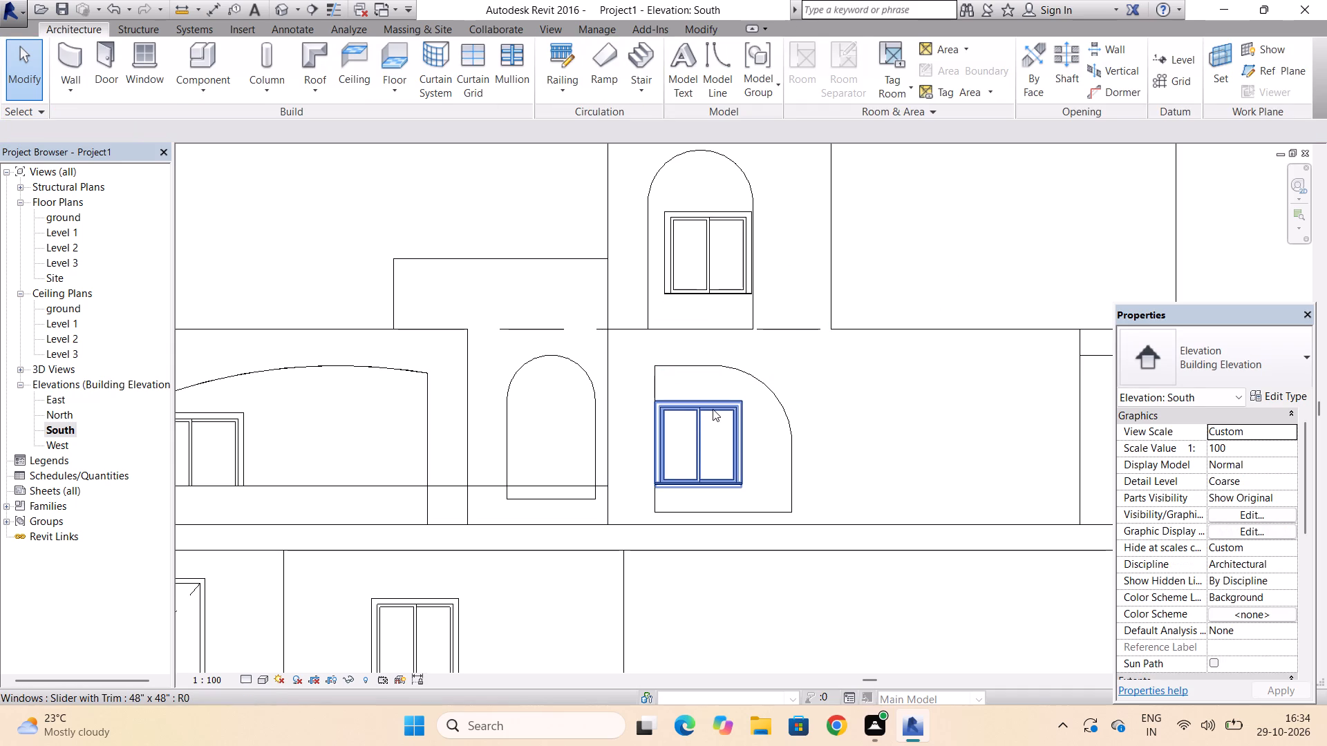
Fit the right edge of the Walls 3 opening to the right side of the Level 1 window and deselect the wall.
left_click(713, 405)
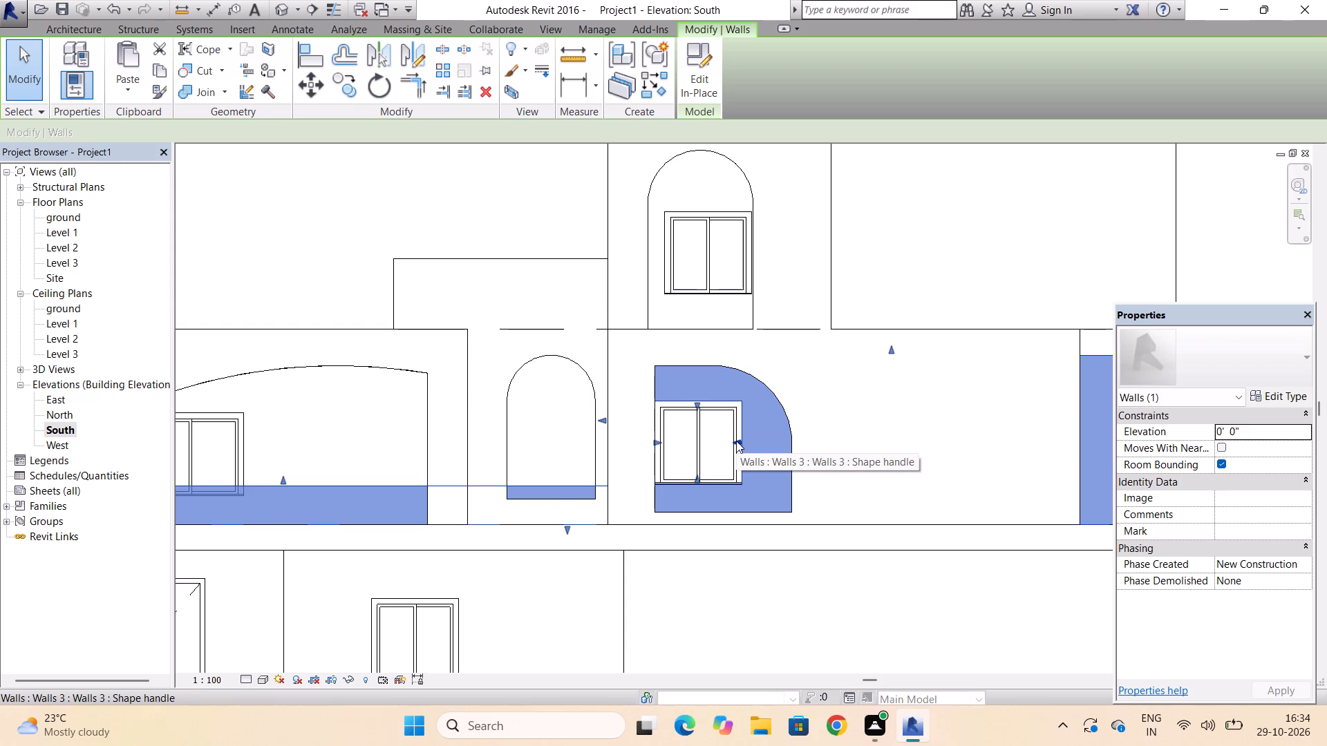
left_click_drag(736, 441, 771, 443)
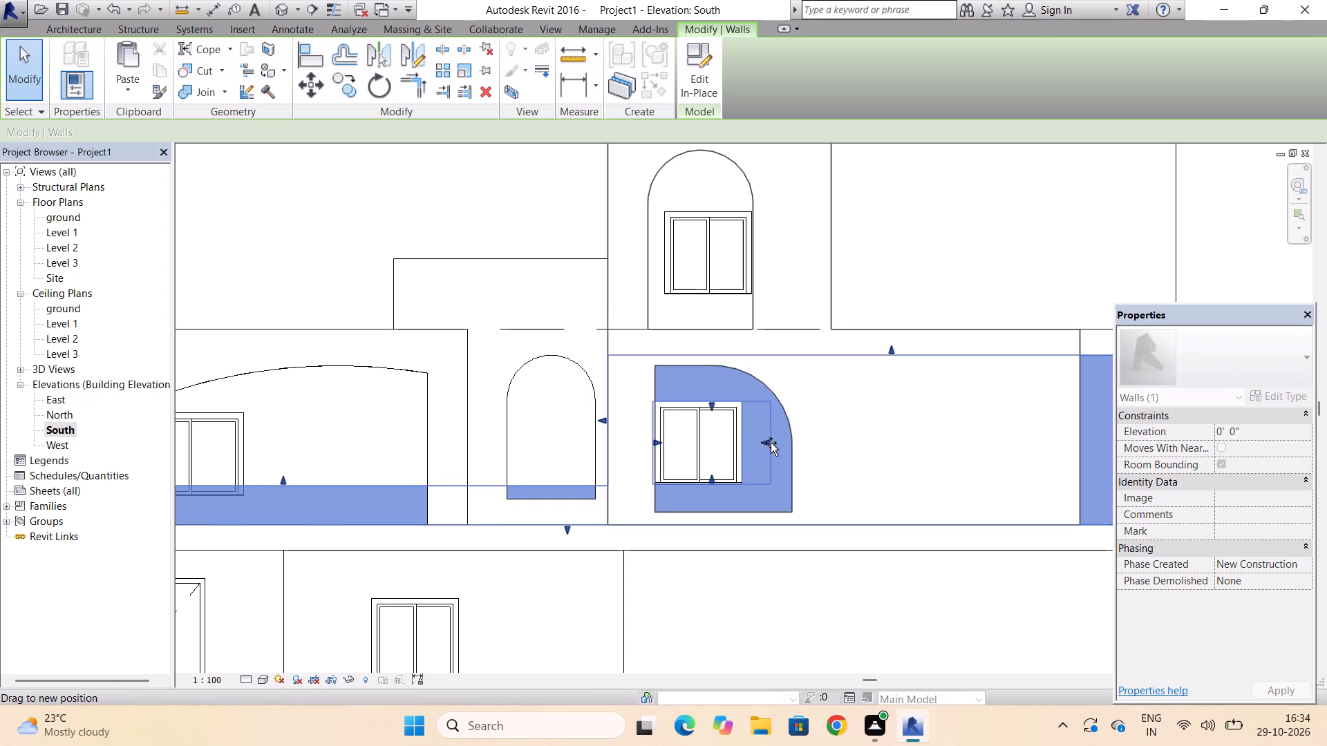
left_click_drag(771, 443, 751, 445)
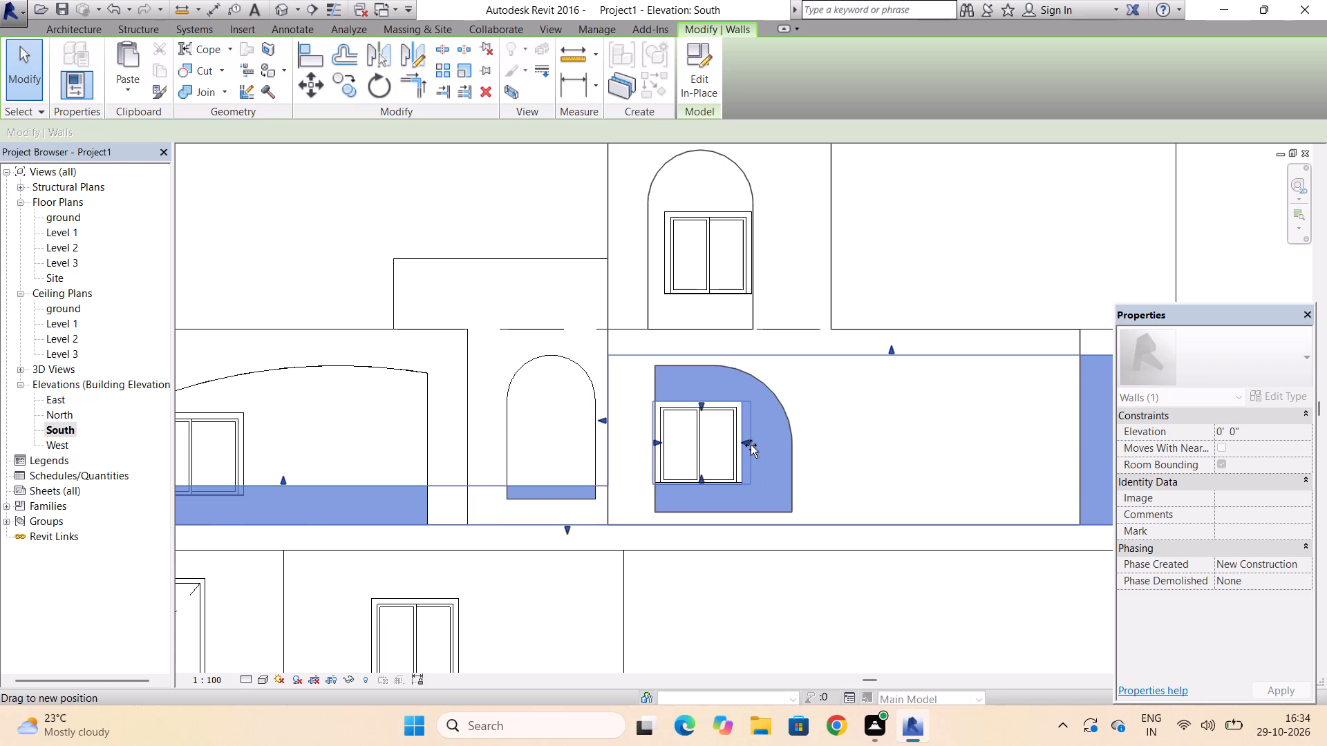
left_click_drag(751, 445, 744, 446)
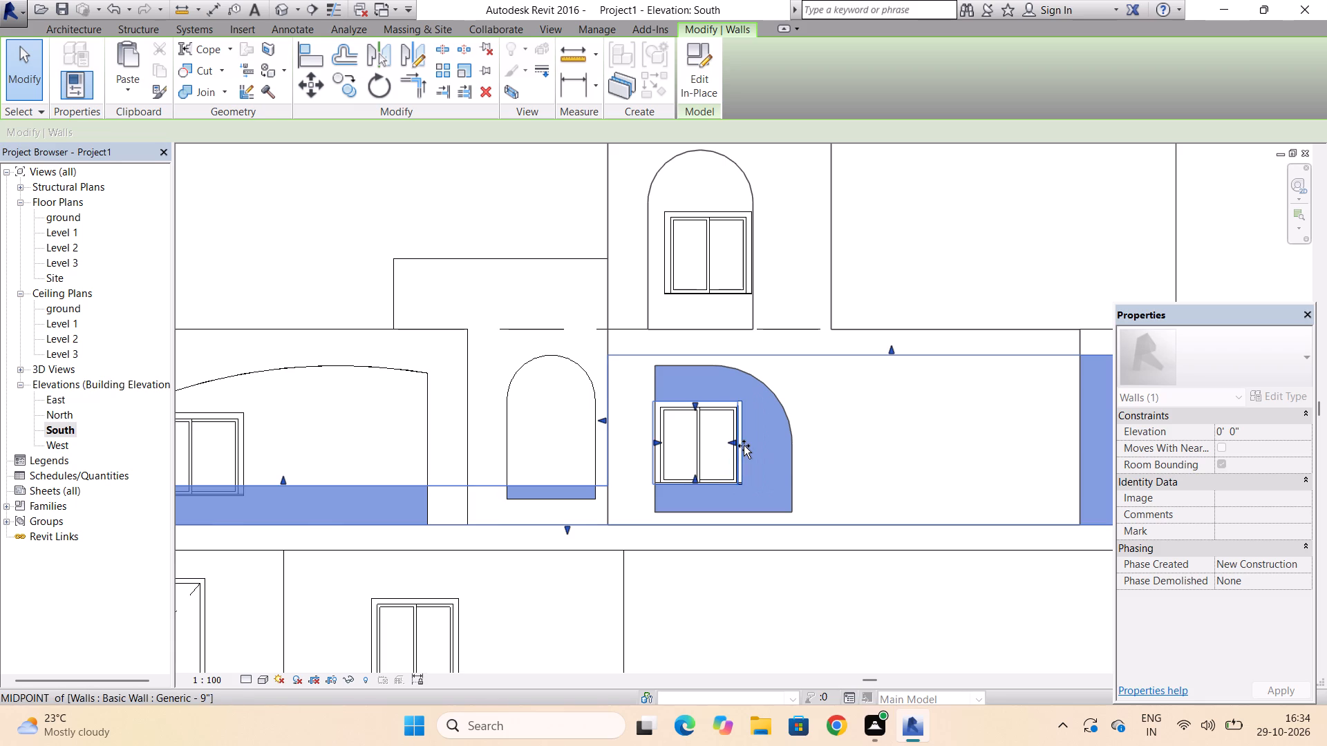
left_click_drag(744, 446, 750, 445)
left_click(904, 226)
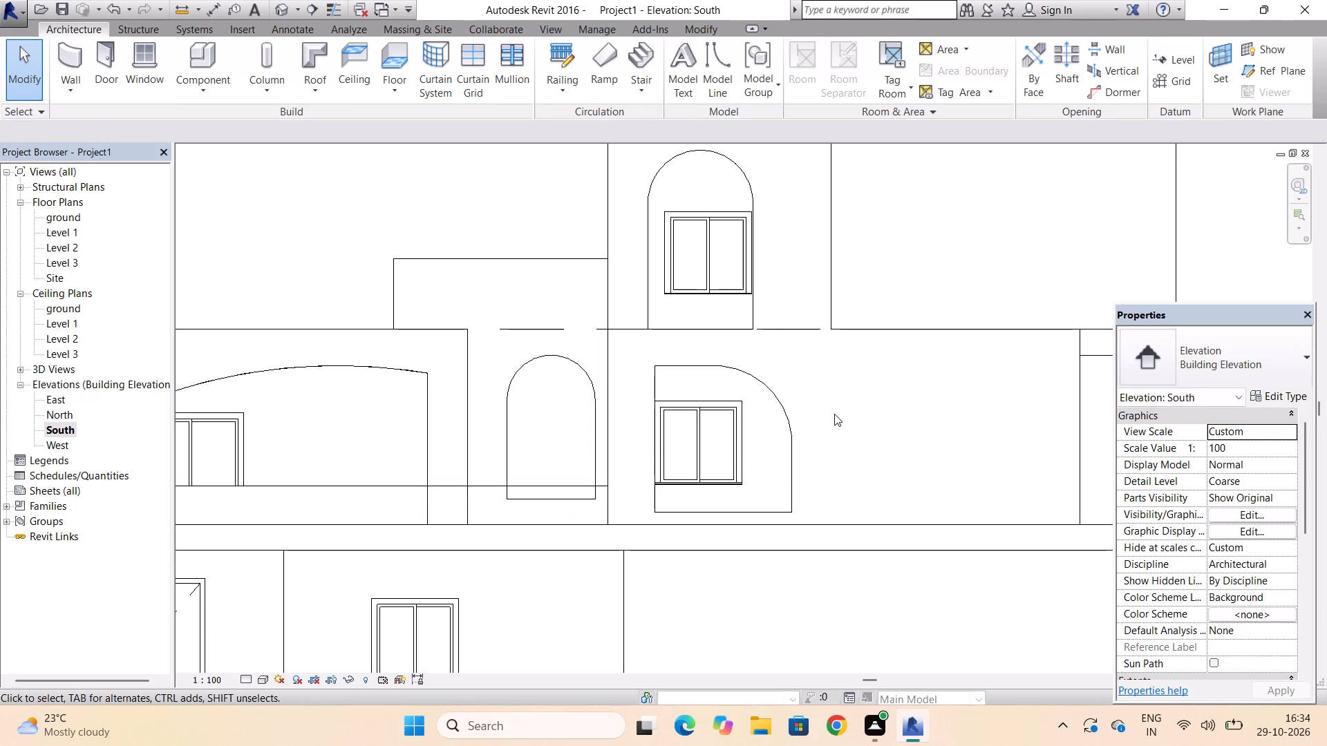
Dismiss the pop-up covering the South elevation and open the default 3D view.
scroll(743, 453, "down", 3)
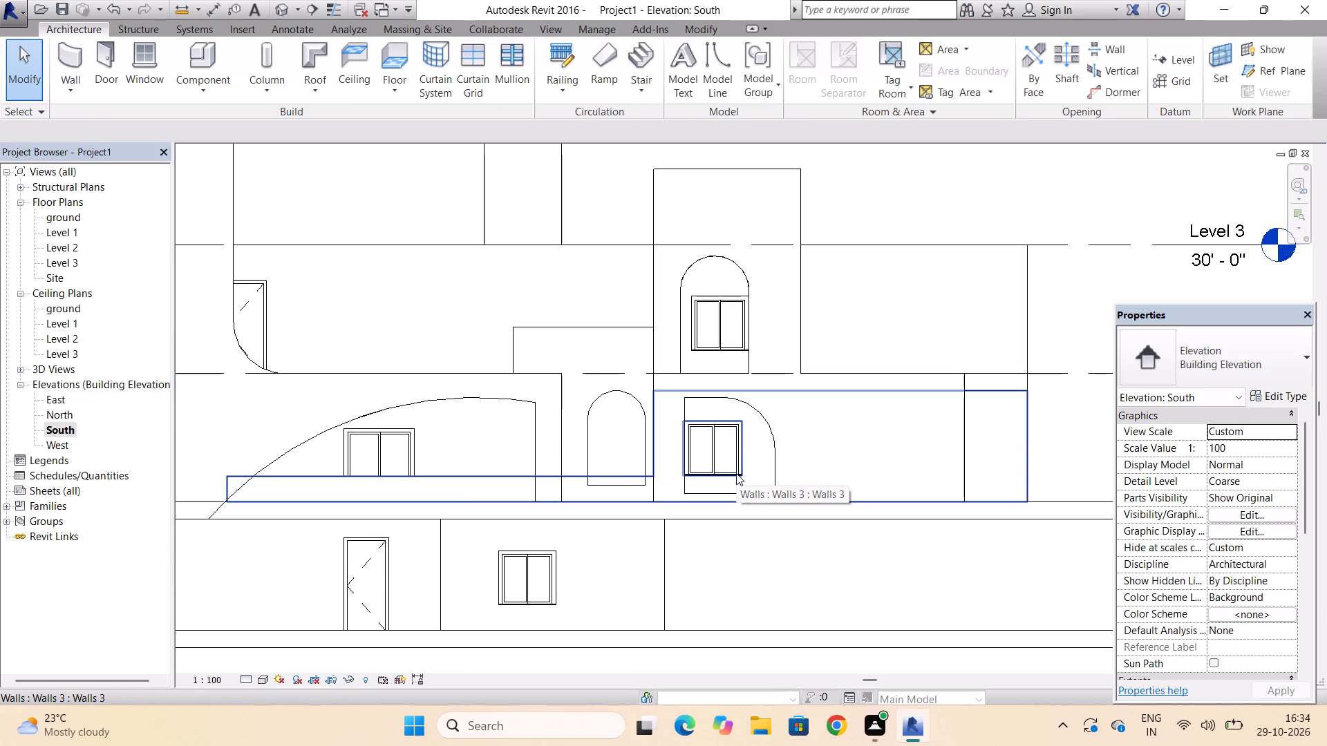
scroll(736, 473, "down", 3)
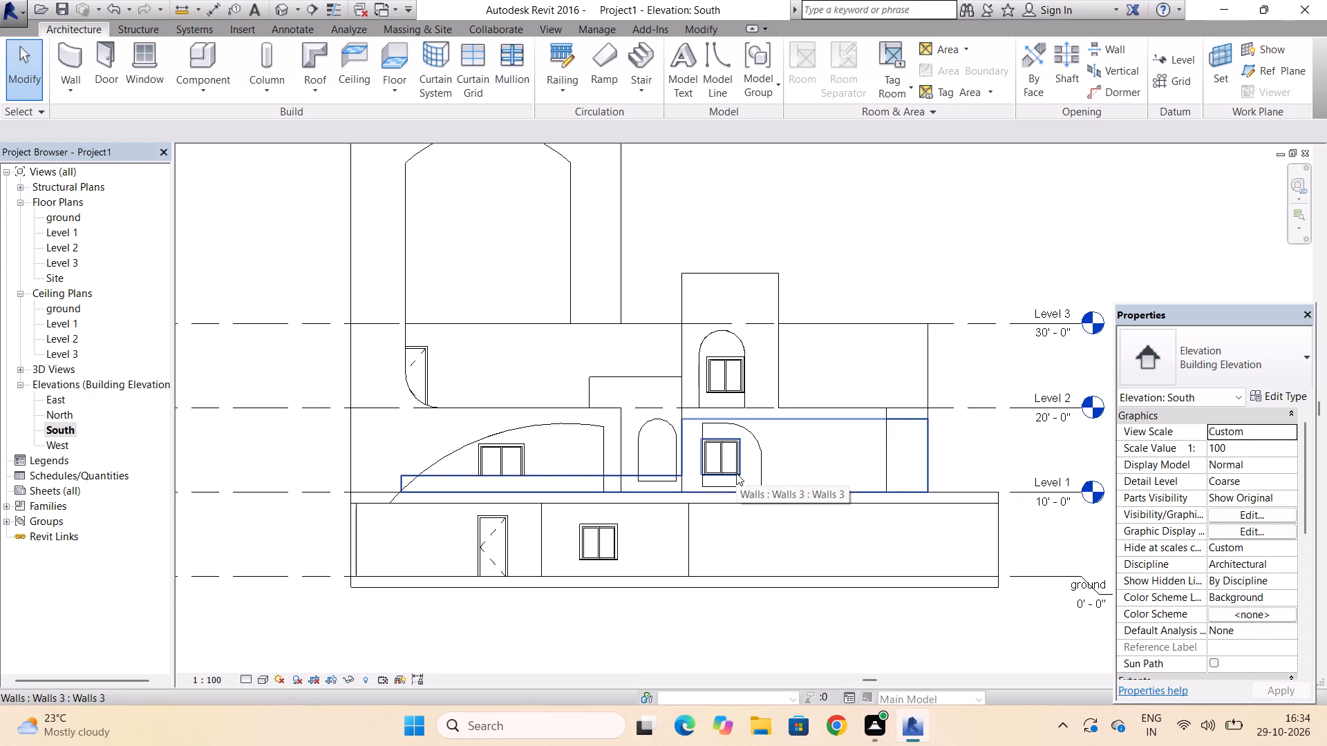
scroll(736, 473, "down", 3)
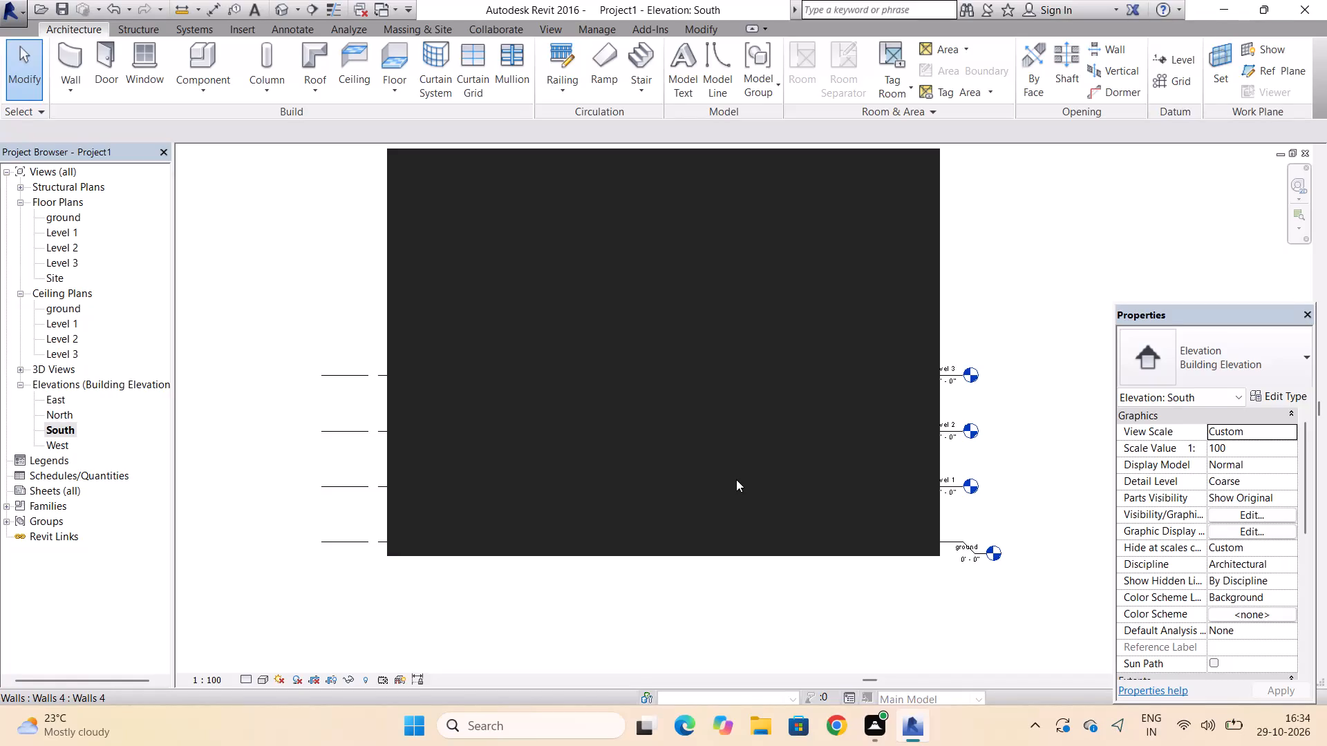
left_click(901, 171)
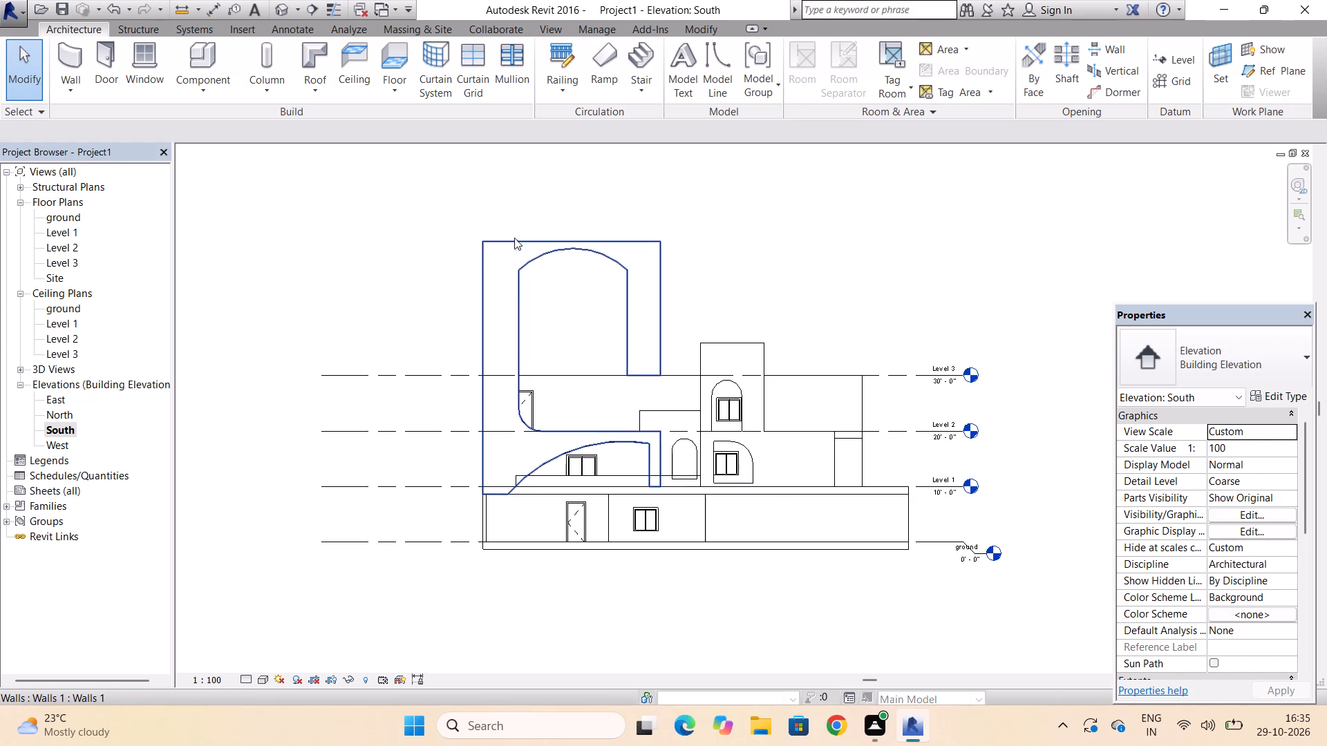
left_click(283, 8)
Raise the top edge of the Walls 3 opening to the top of the Level 1 window's trim.
scroll(683, 363, "up", 4)
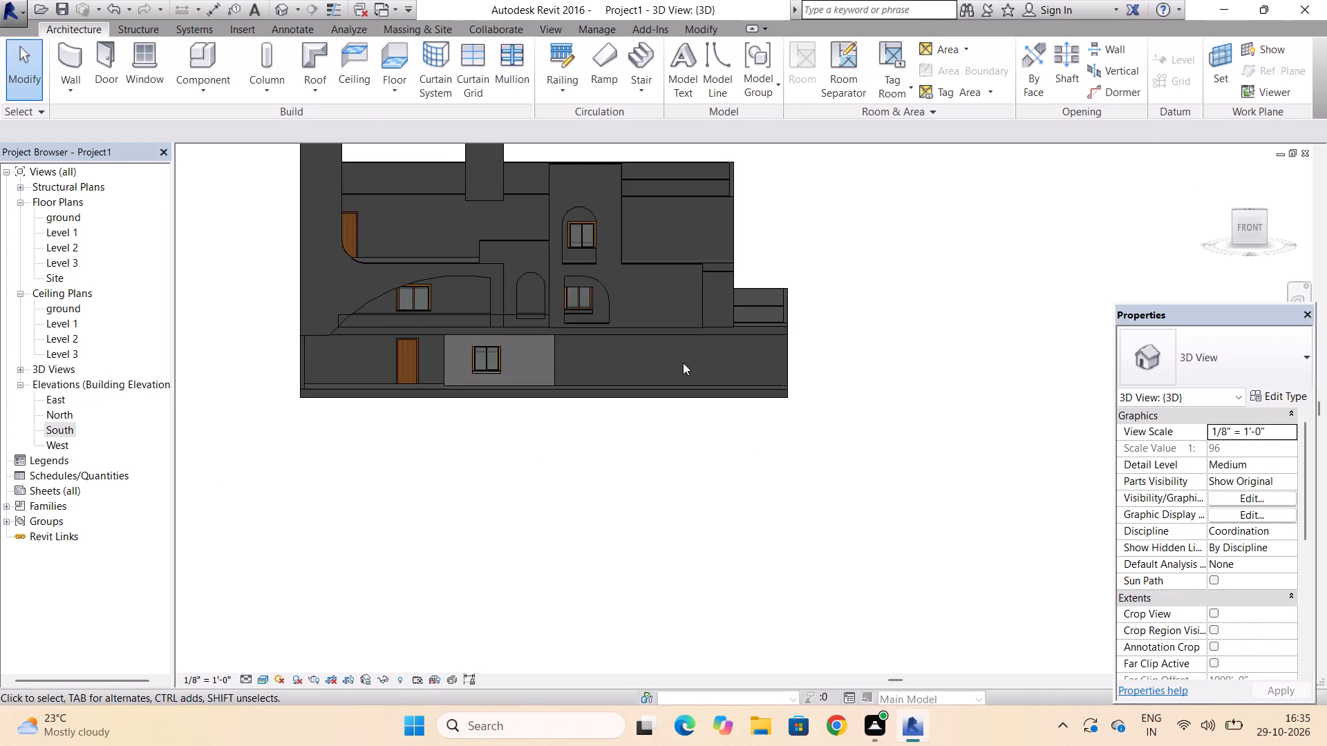
scroll(683, 363, "up", 2)
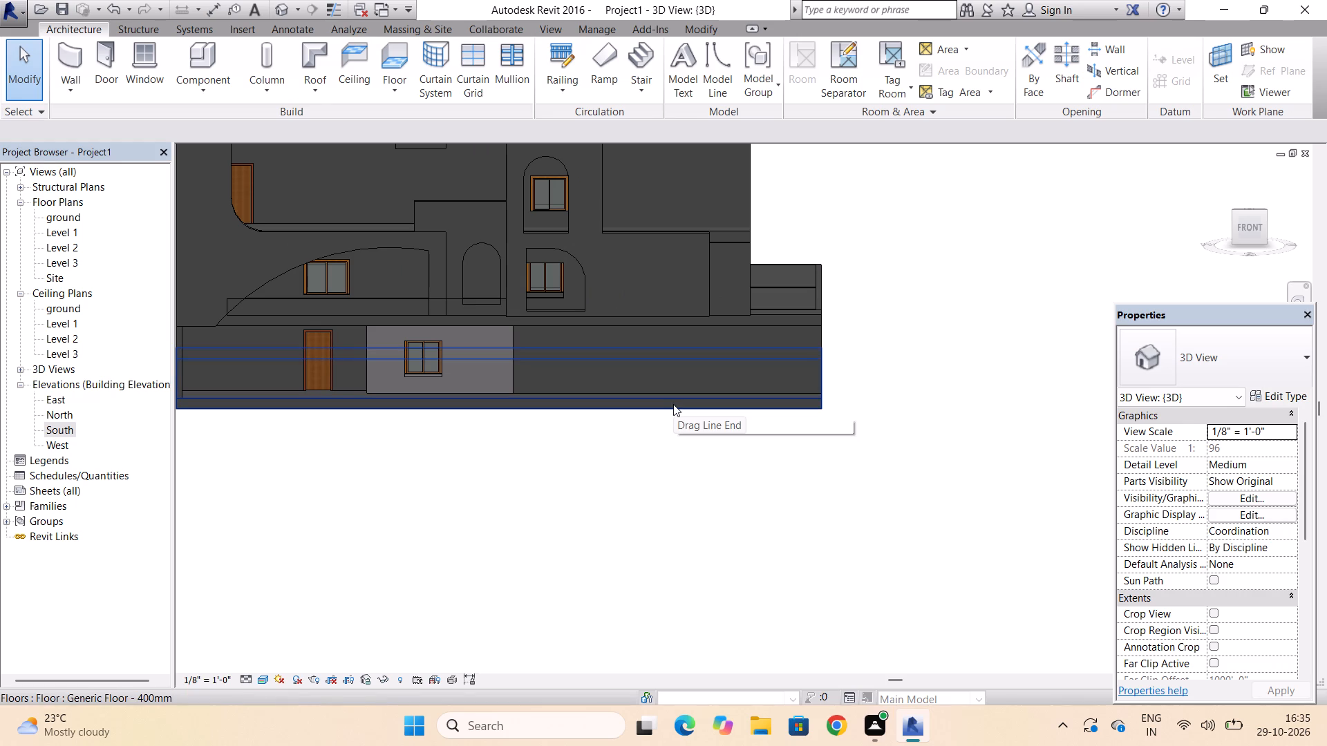
scroll(525, 250, "up", 3)
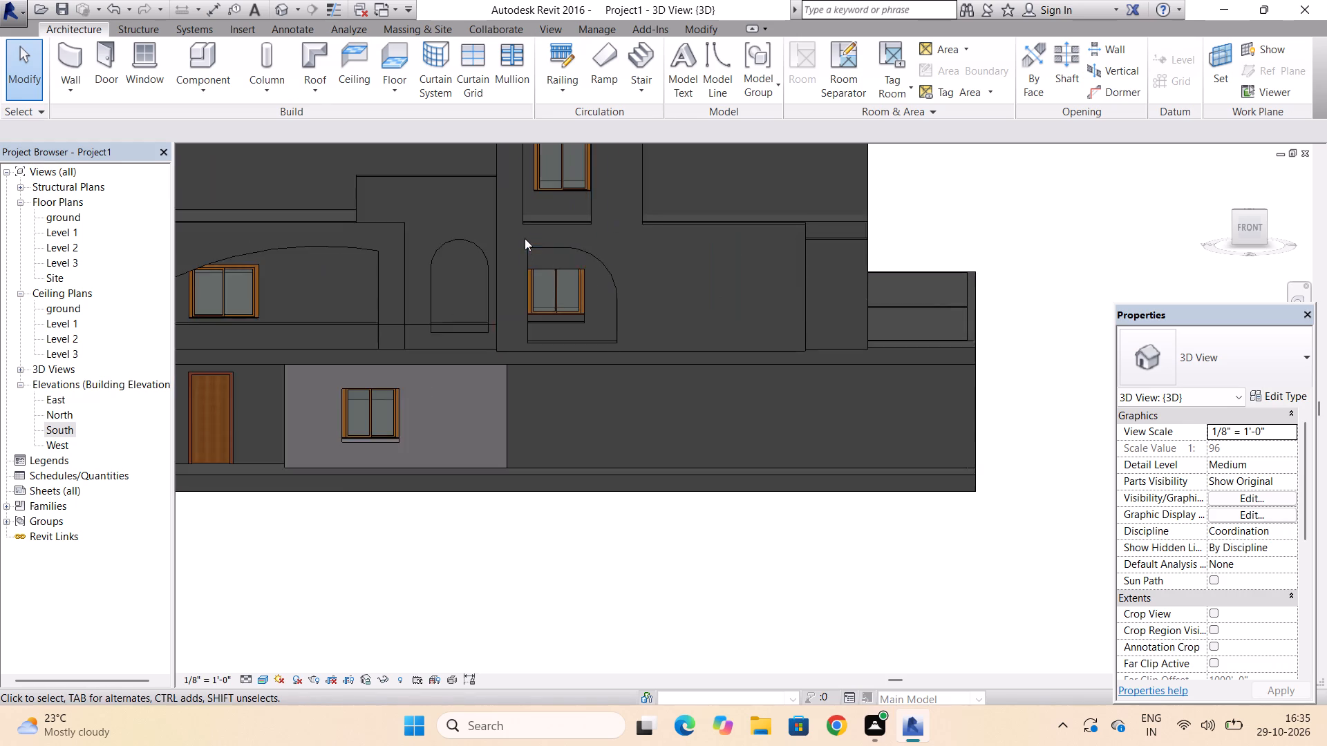
scroll(525, 238, "up", 4)
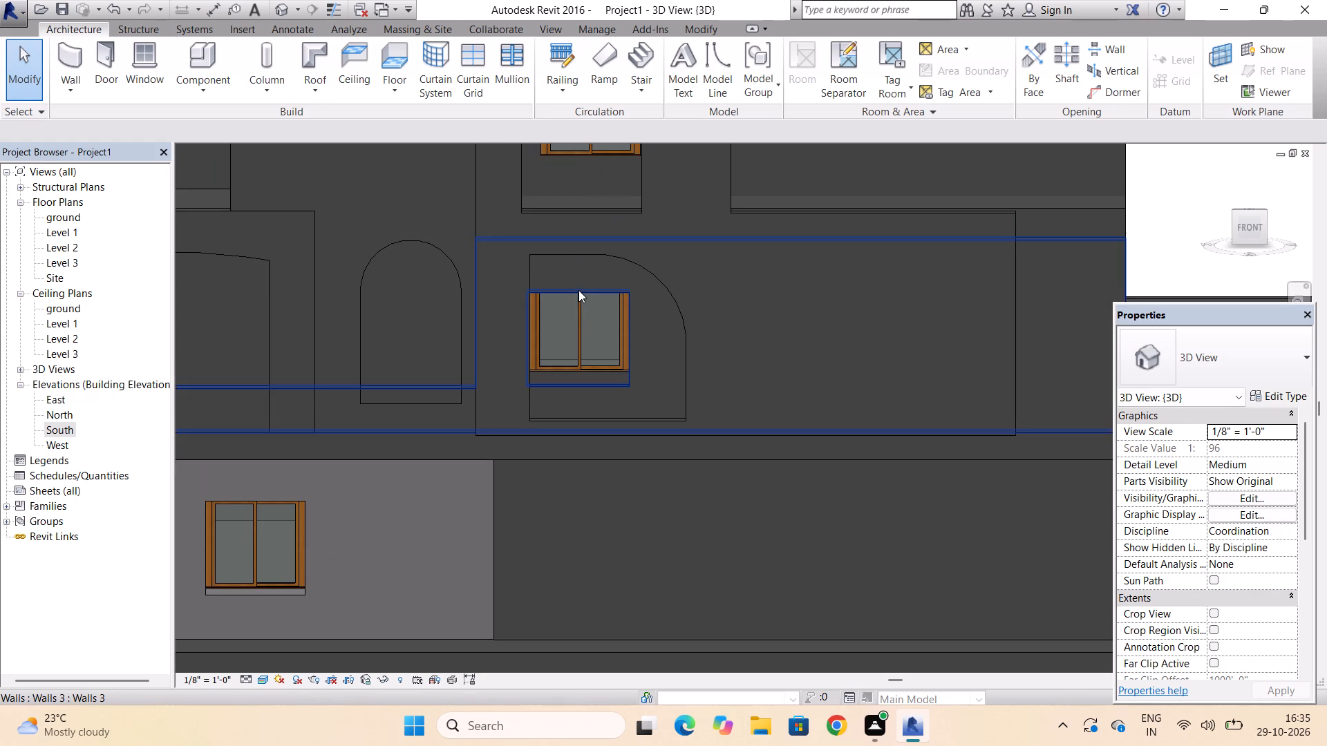
left_click(578, 290)
scroll(578, 290, "up", 2)
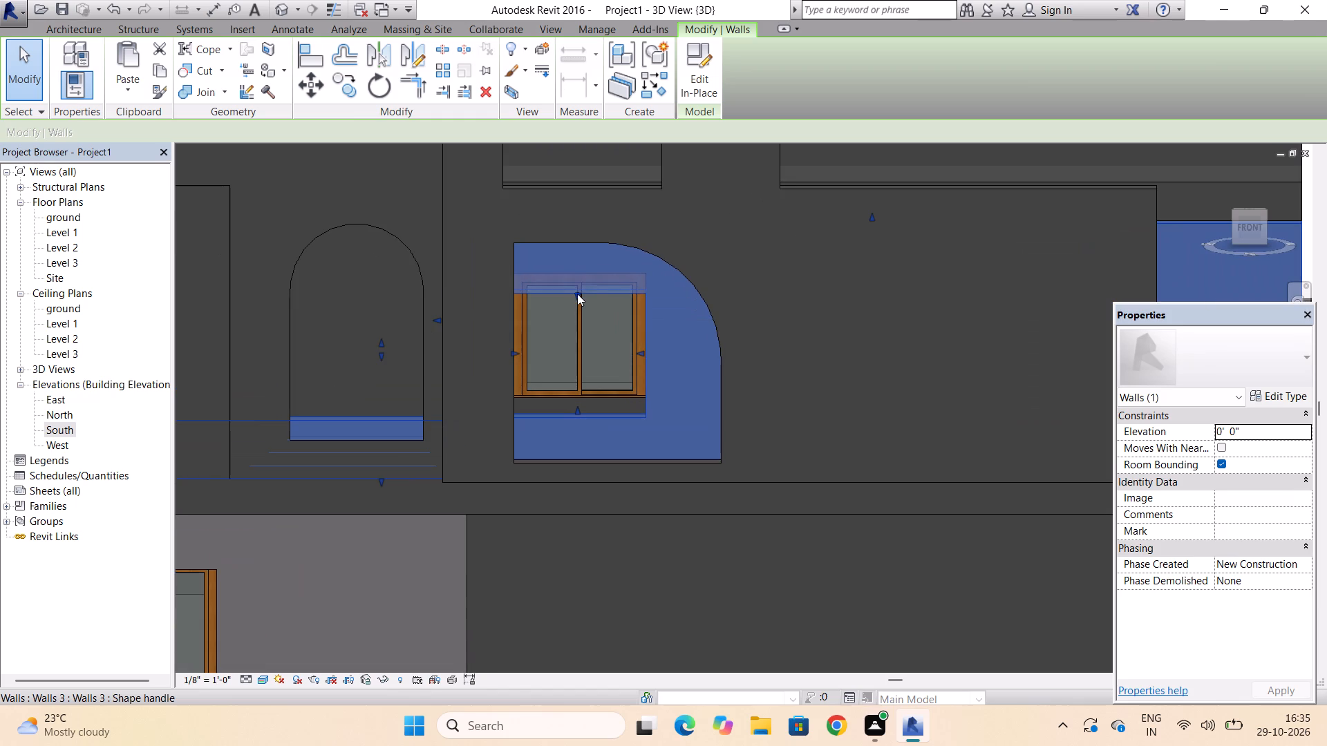
left_click_drag(577, 294, 578, 284)
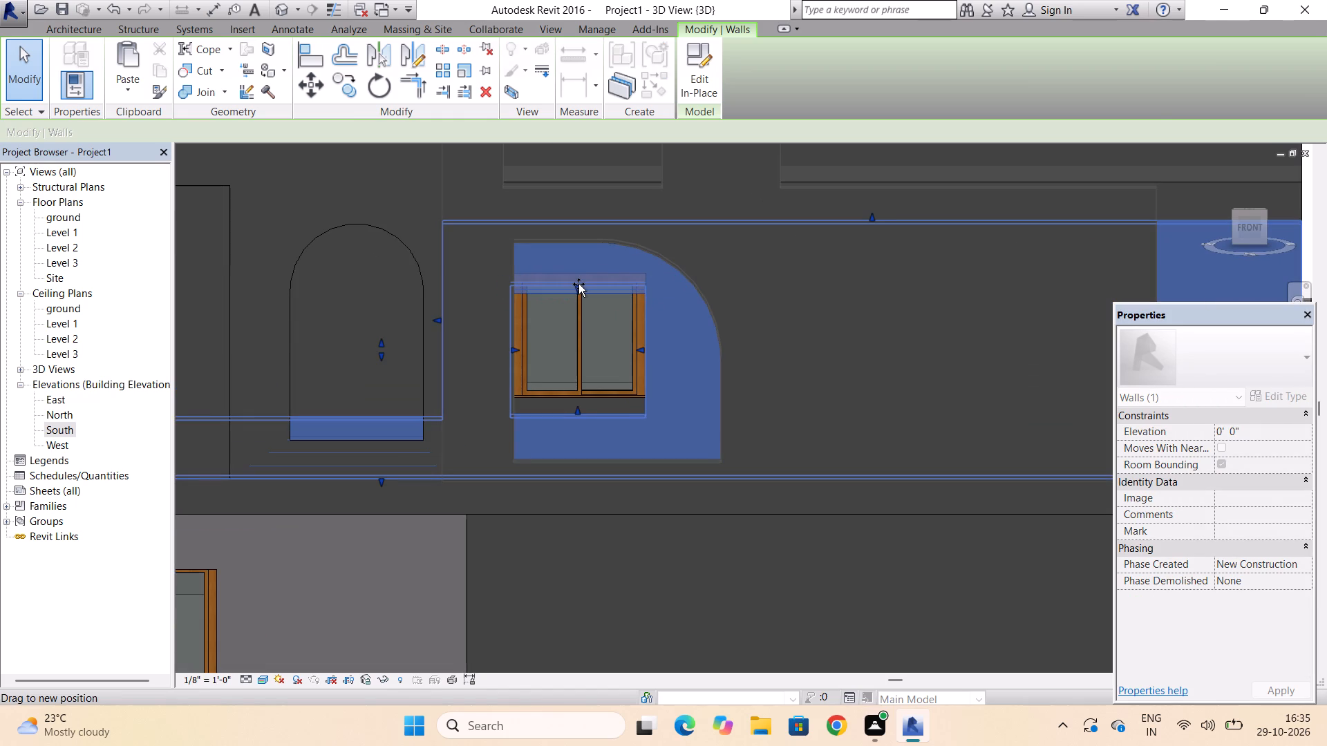
left_click_drag(578, 284, 580, 274)
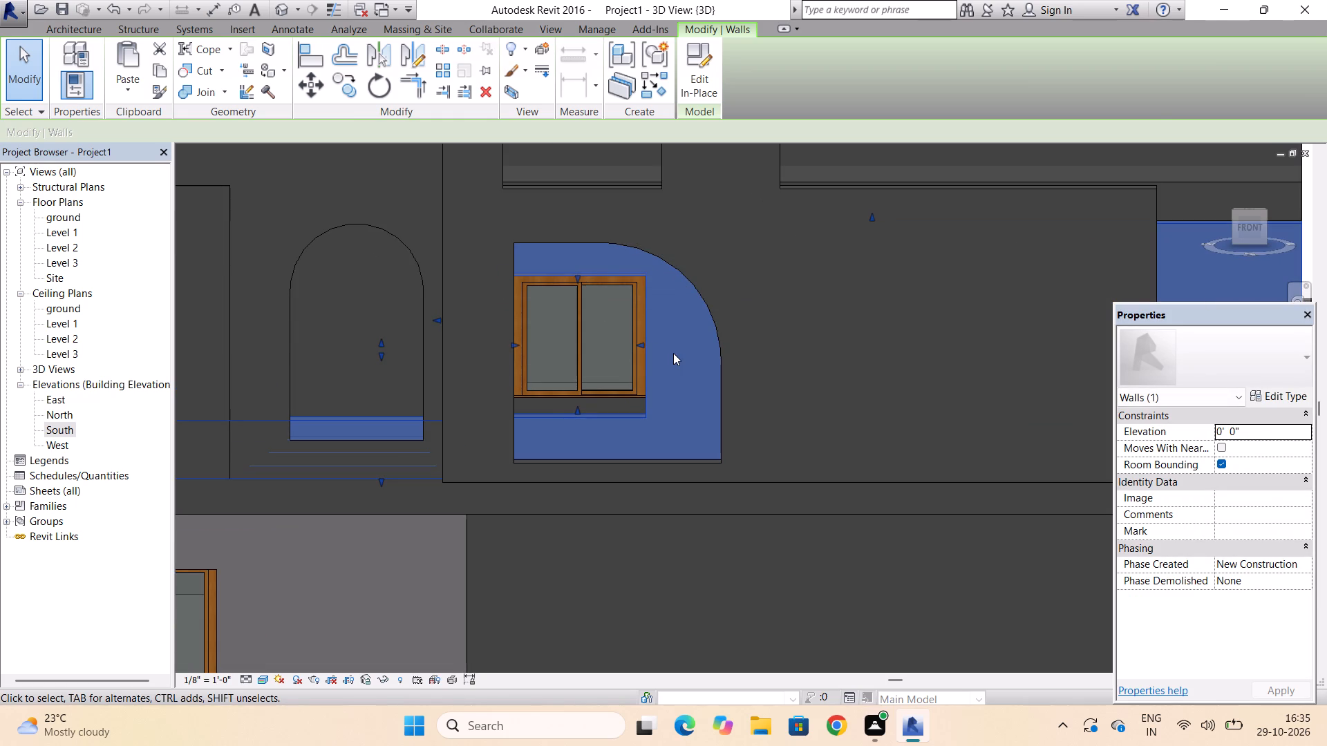
Raise the bottom edge of the Walls 3 opening to just below the Level 1 window and deselect the wall.
scroll(568, 412, "up", 7)
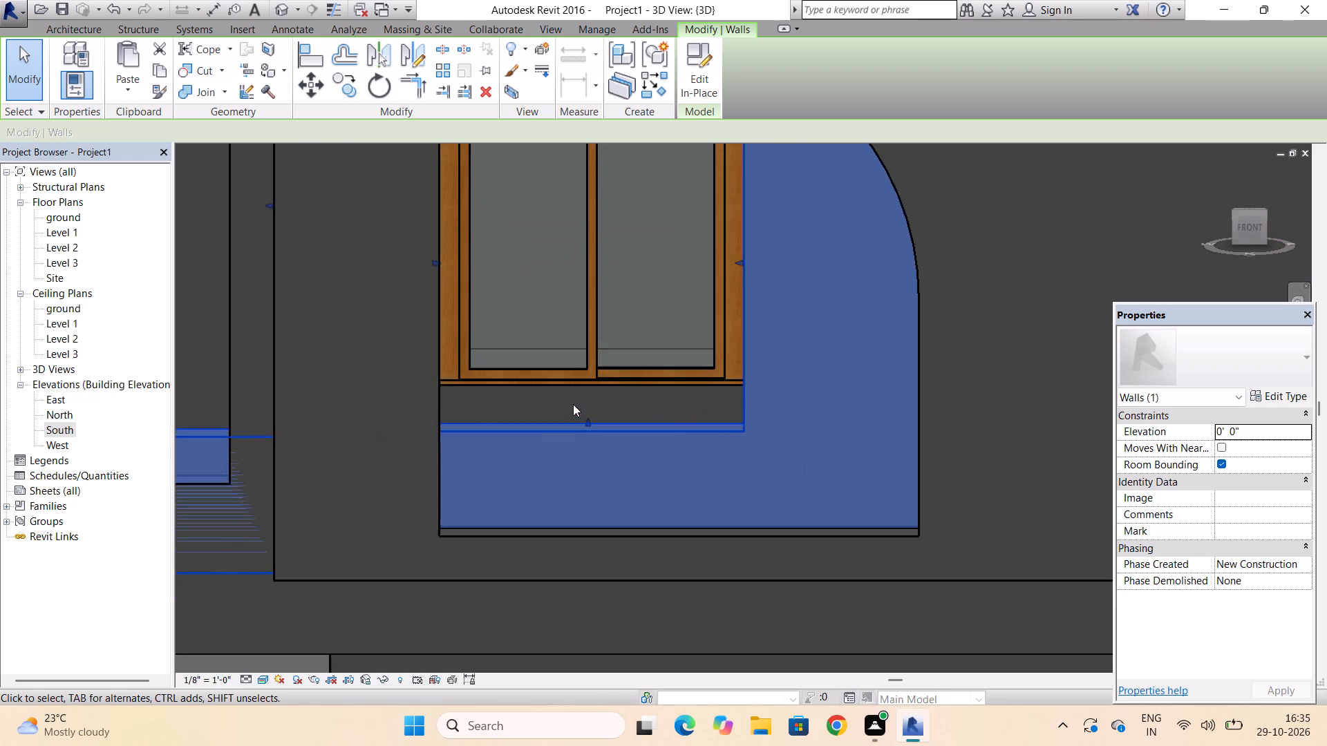
left_click_drag(590, 425, 591, 392)
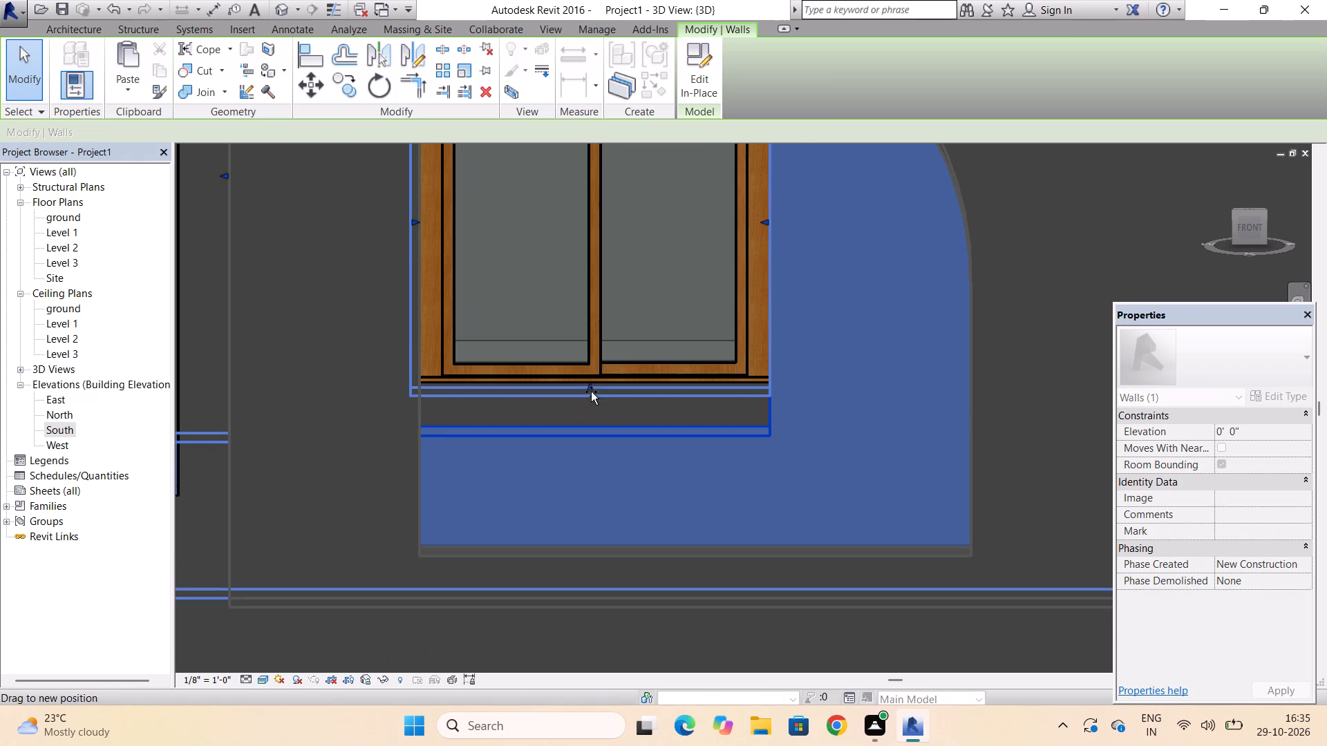
left_click_drag(591, 392, 592, 387)
scroll(593, 396, "down", 3)
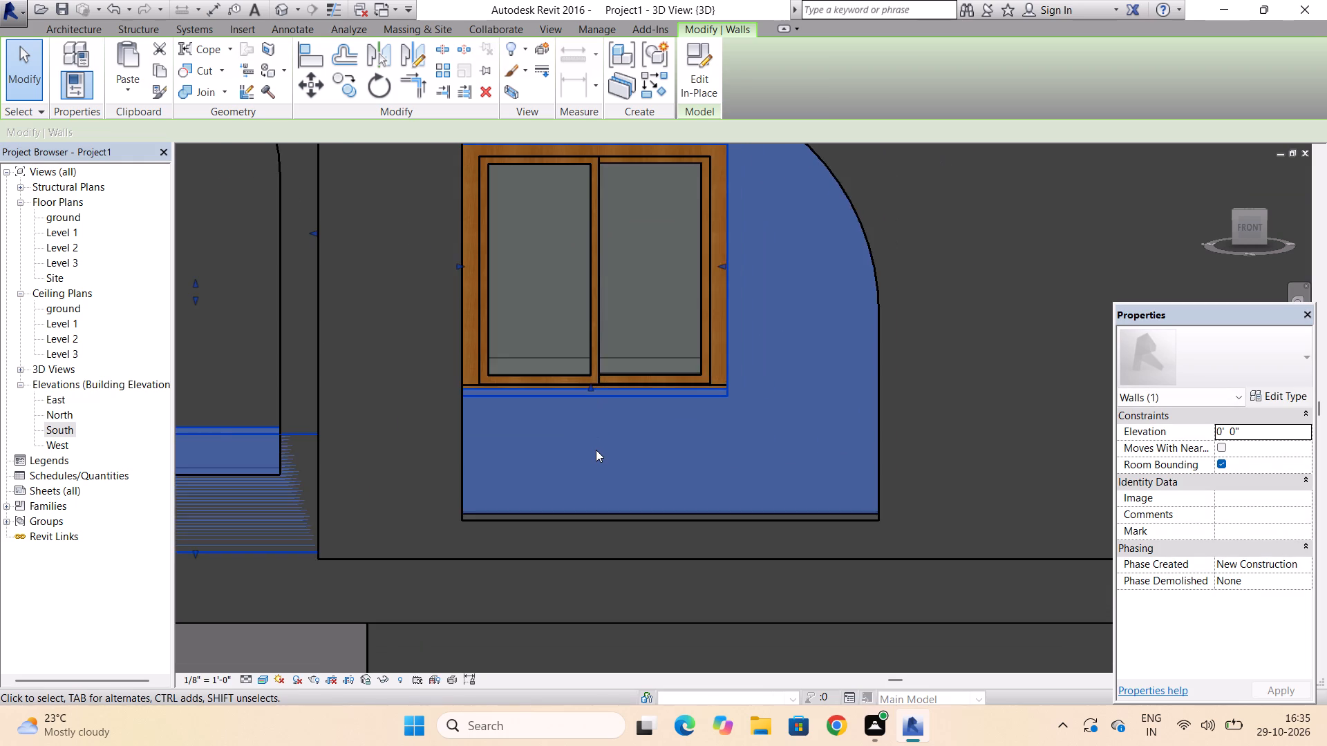
scroll(596, 450, "down", 10)
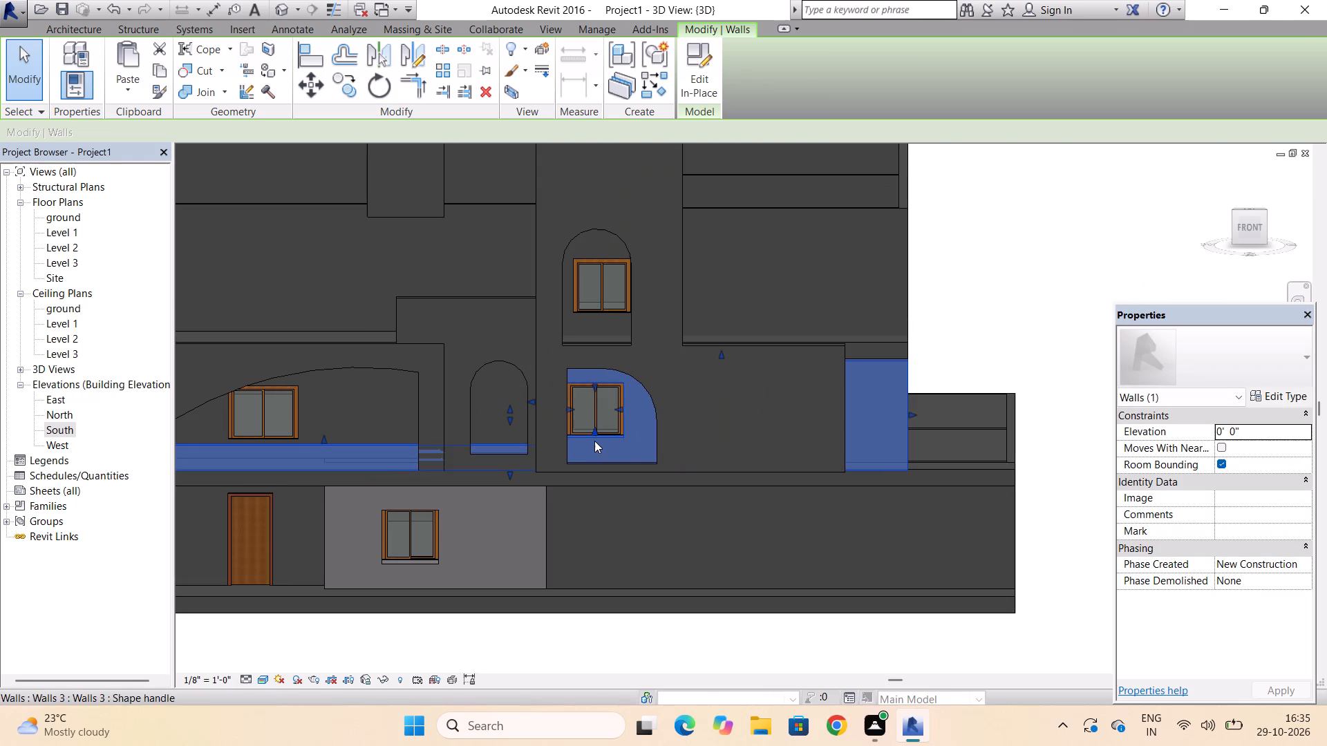
left_click(1022, 303)
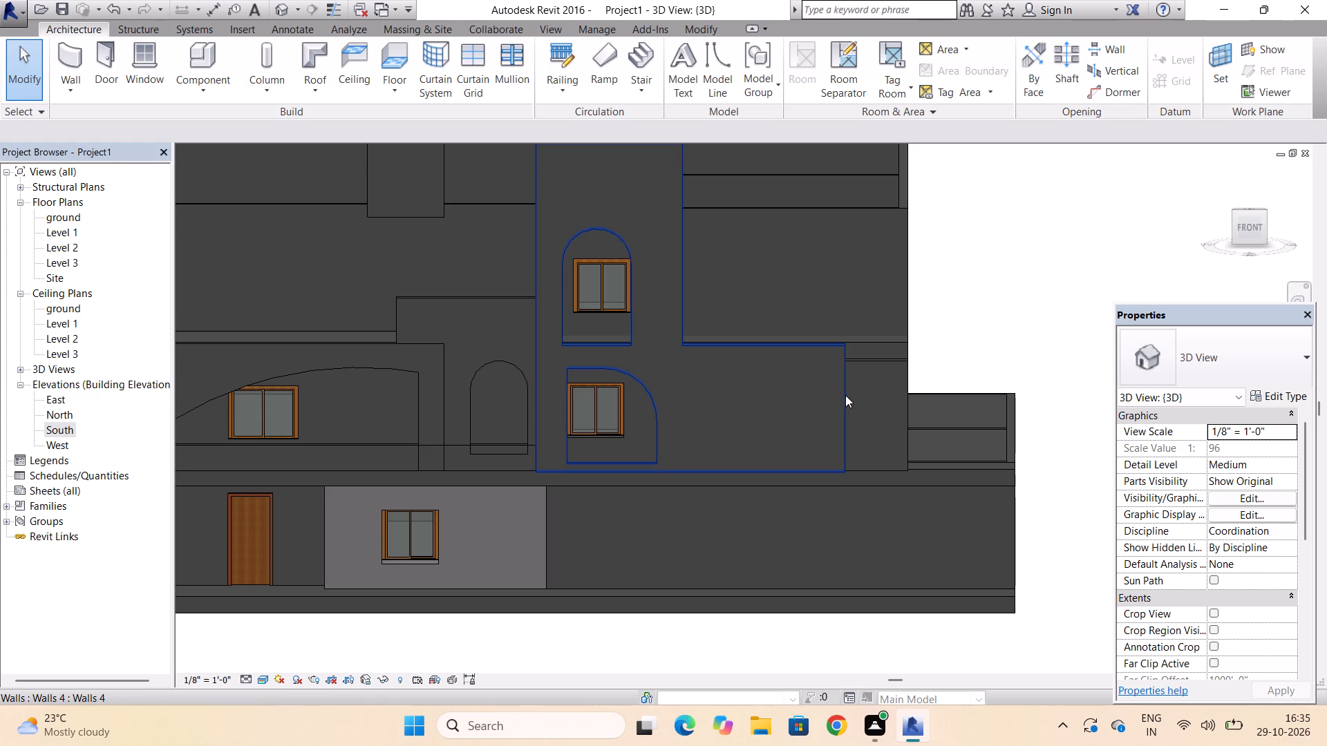
Extend the right end of Walls 4's Level 1 part to the right end of the upper storeys and dismiss the pop-up.
left_click(845, 395)
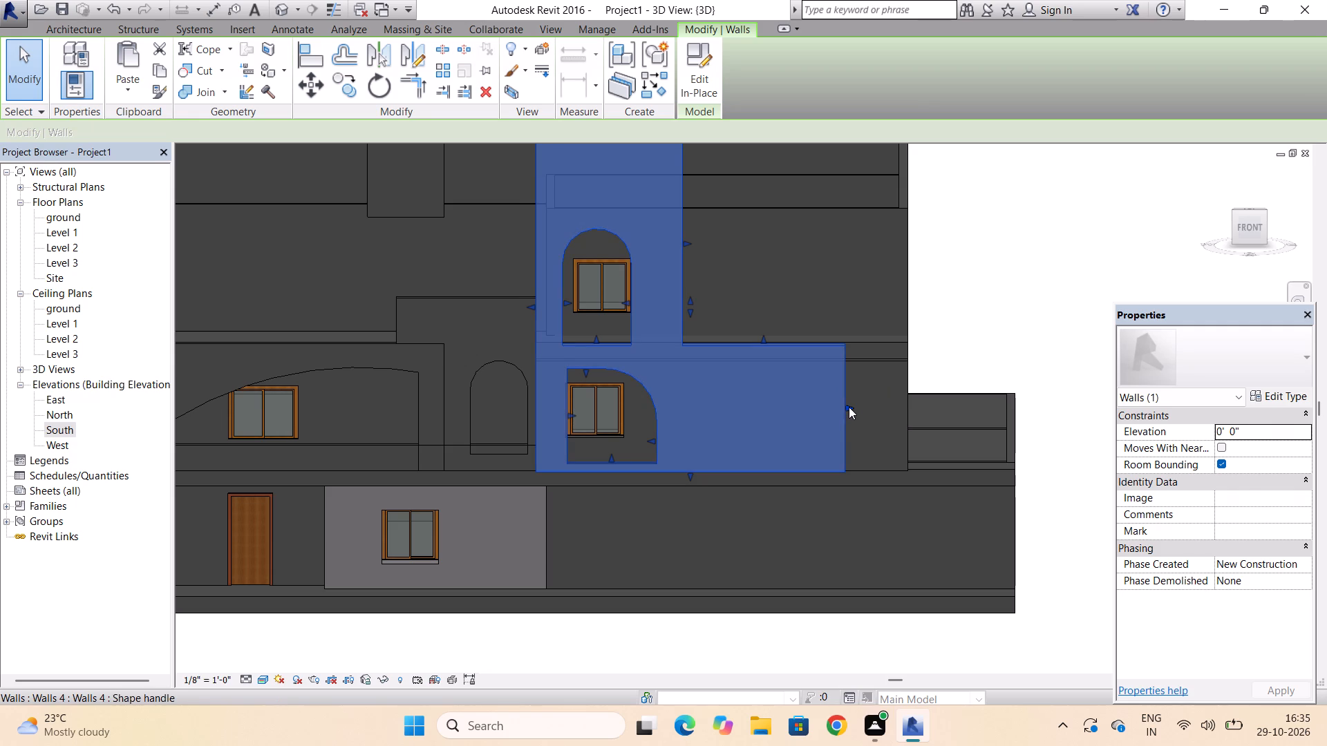
left_click_drag(849, 407, 900, 412)
scroll(821, 430, "down", 2)
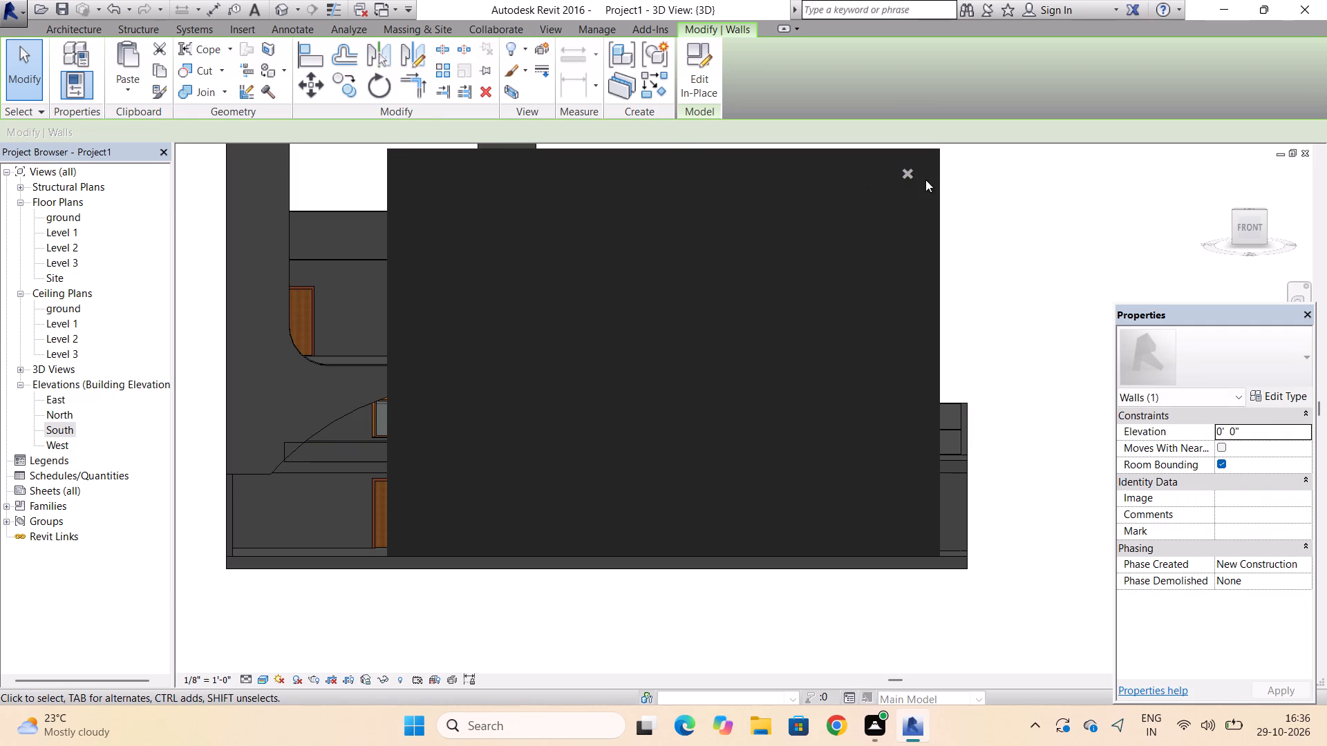
left_click(907, 168)
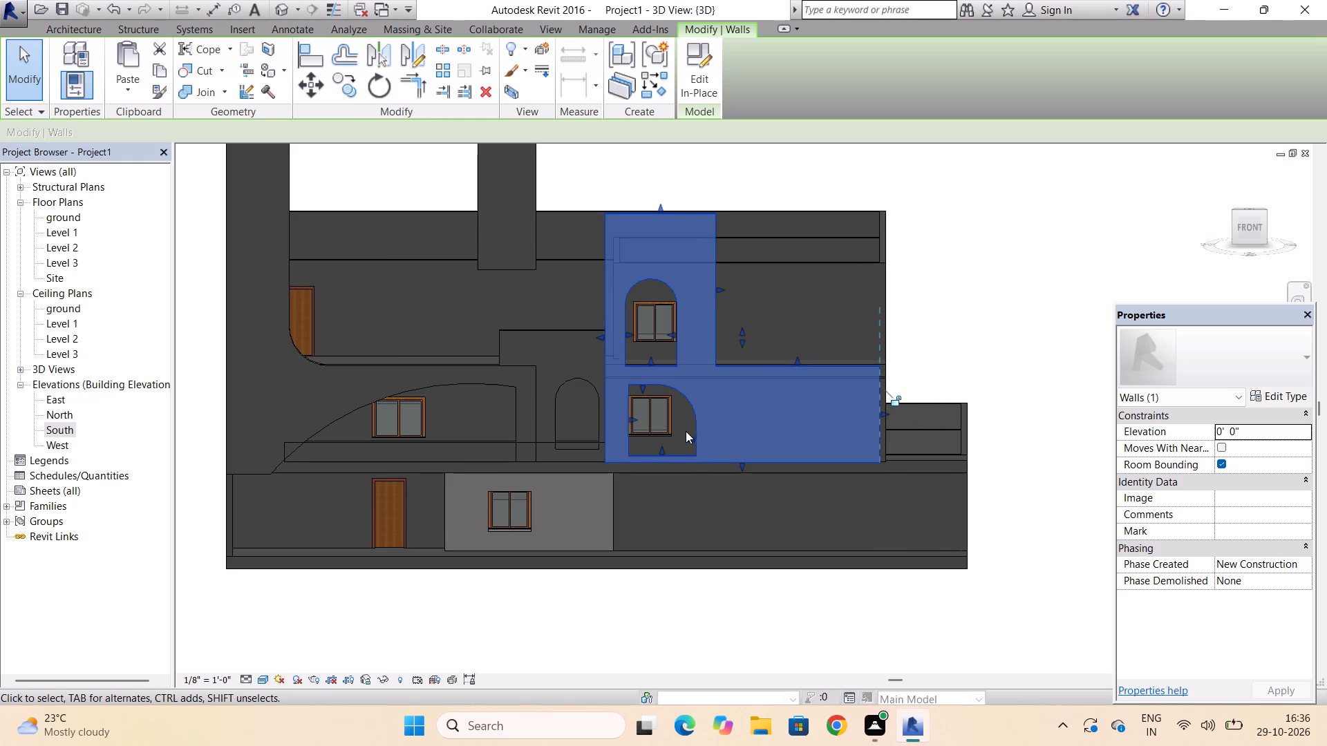
Widen the round-cornered Level 1 opening in Walls 4 by moving its right edge well past the window toward the wall's right end.
left_click_drag(692, 437, 728, 435)
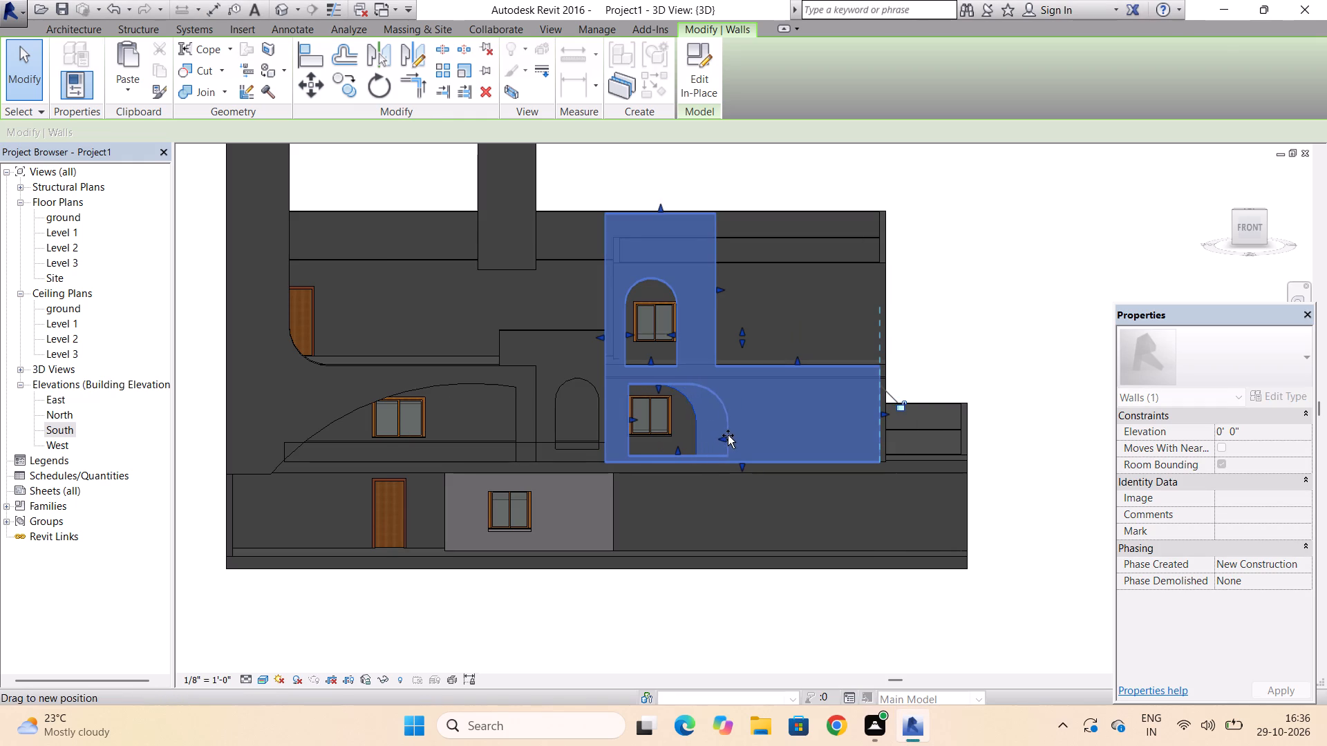
left_click_drag(728, 435, 788, 437)
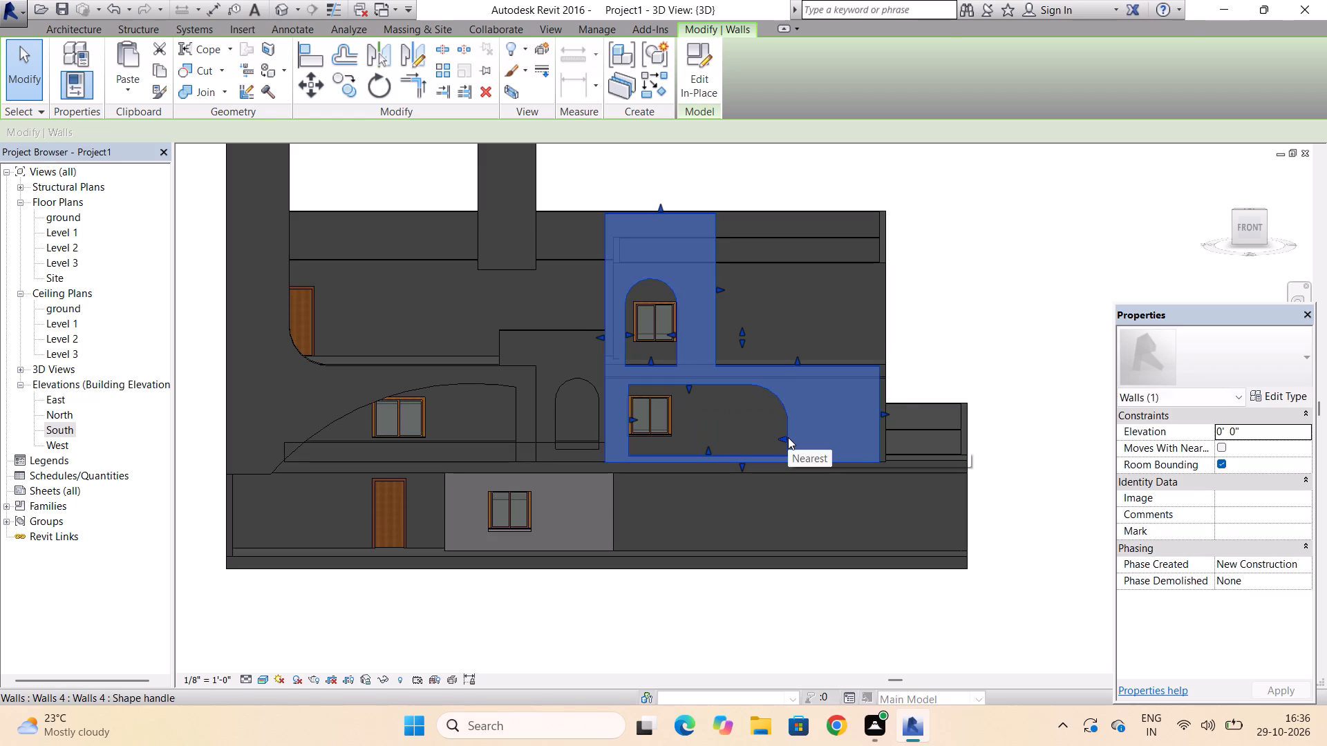
Widen the Level 2 part of Walls 4 by moving its right edge outward, nearly in line with the Level 1 opening's right side.
scroll(692, 388, "up", 3)
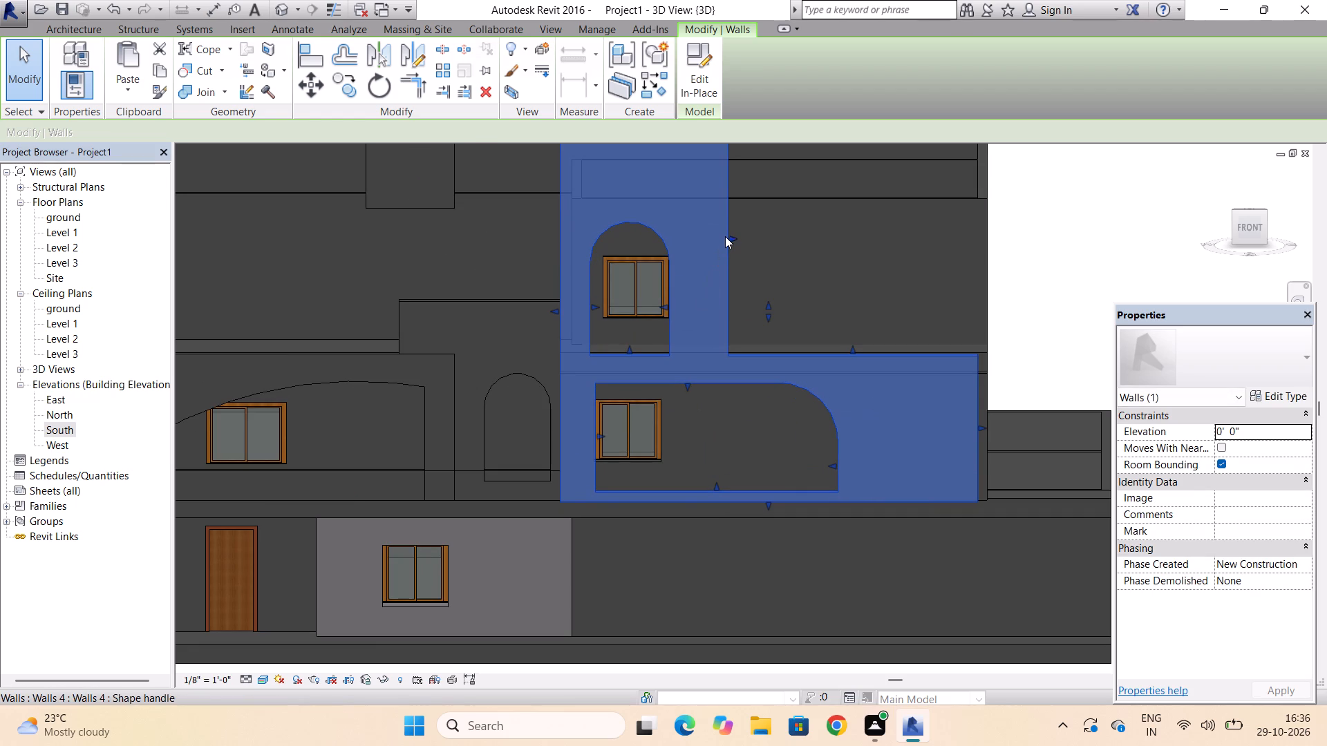
left_click_drag(731, 234, 804, 239)
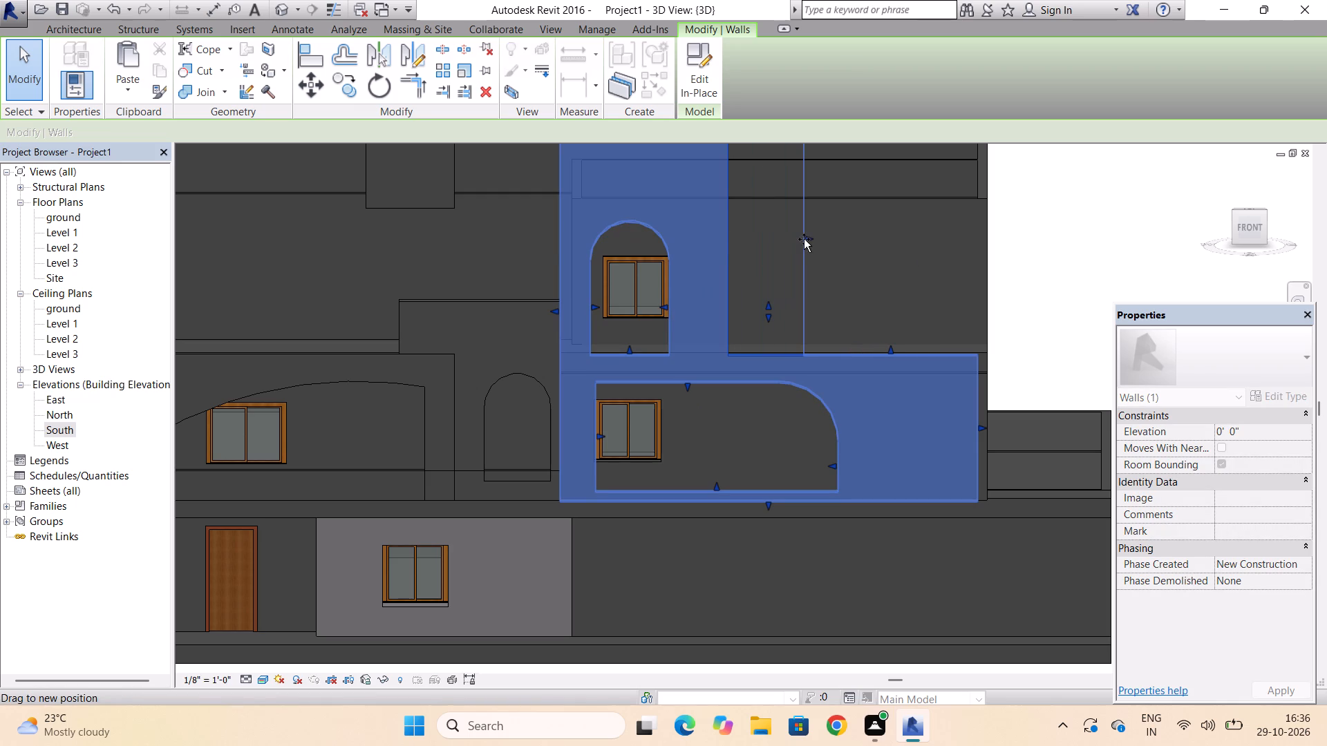
left_click_drag(804, 239, 818, 242)
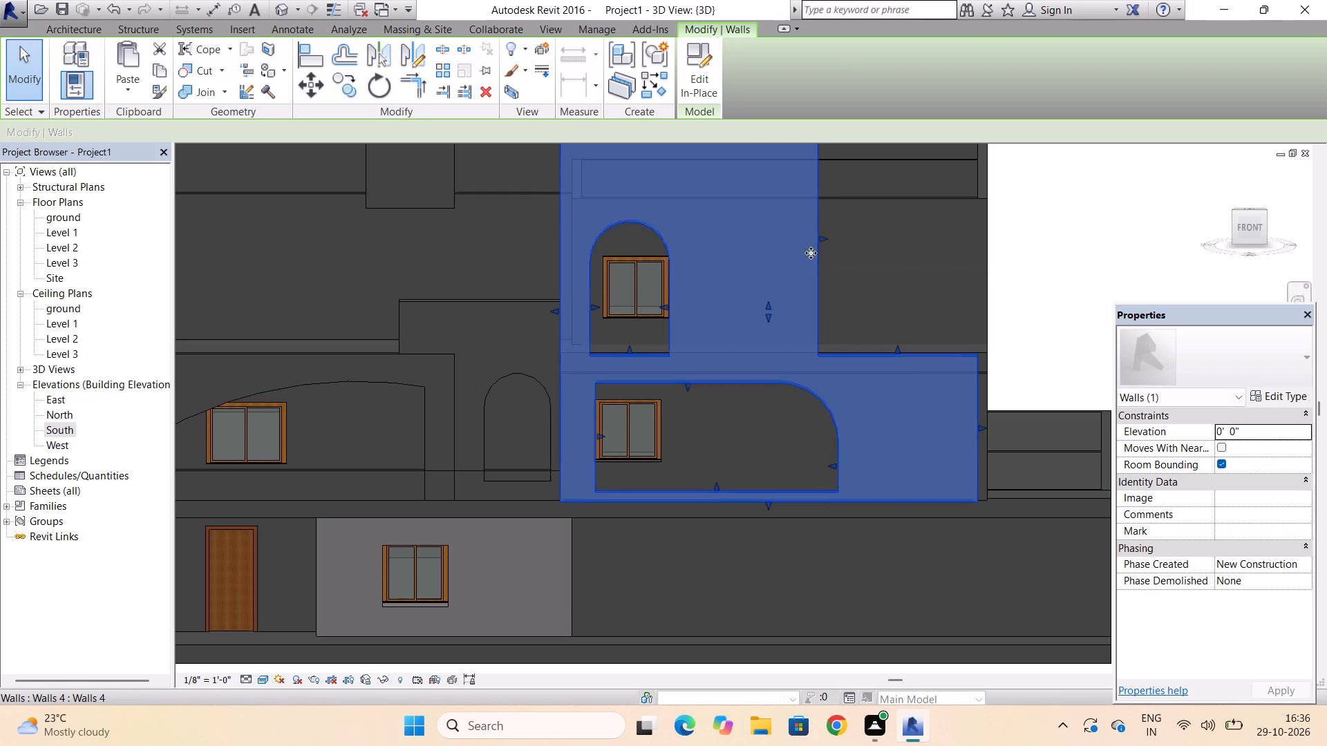
Widen the arched Level 2 opening in Walls 4 by moving its right edge outward to about twice the window's width.
scroll(648, 310, "up", 3)
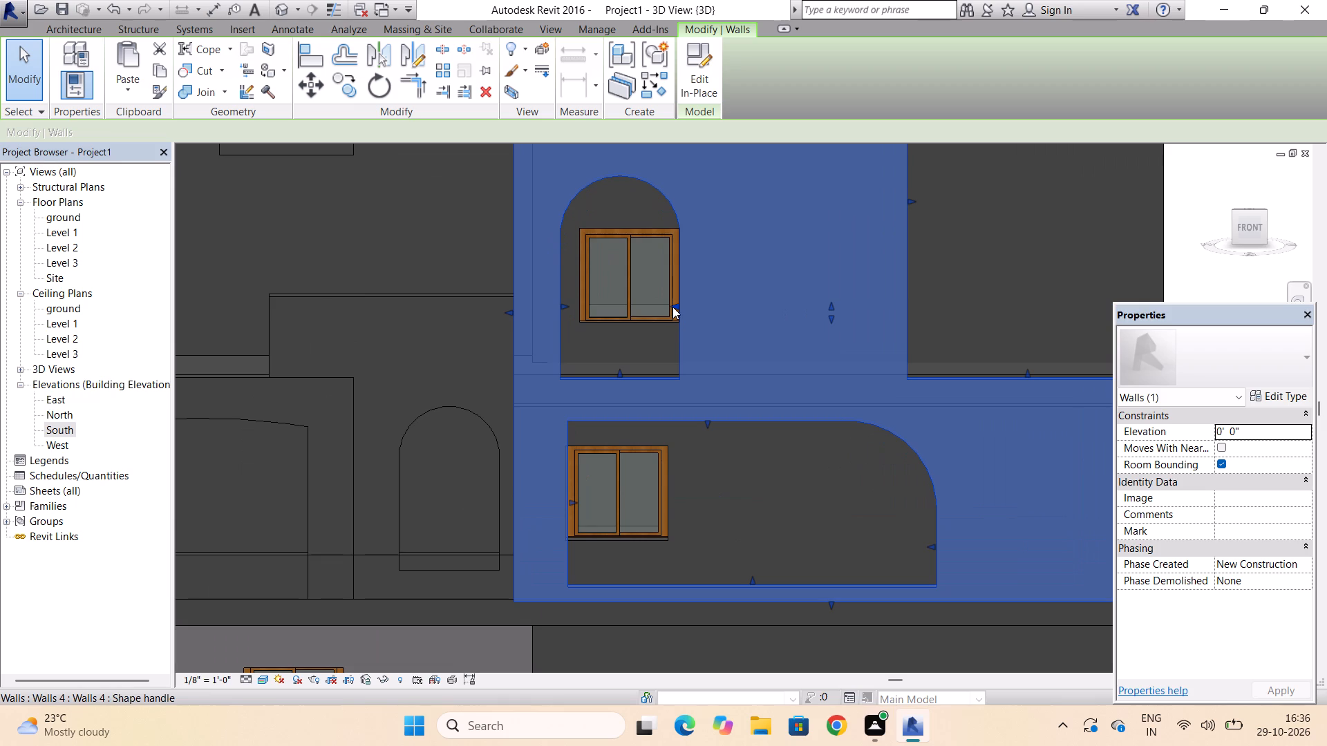
left_click_drag(672, 306, 691, 306)
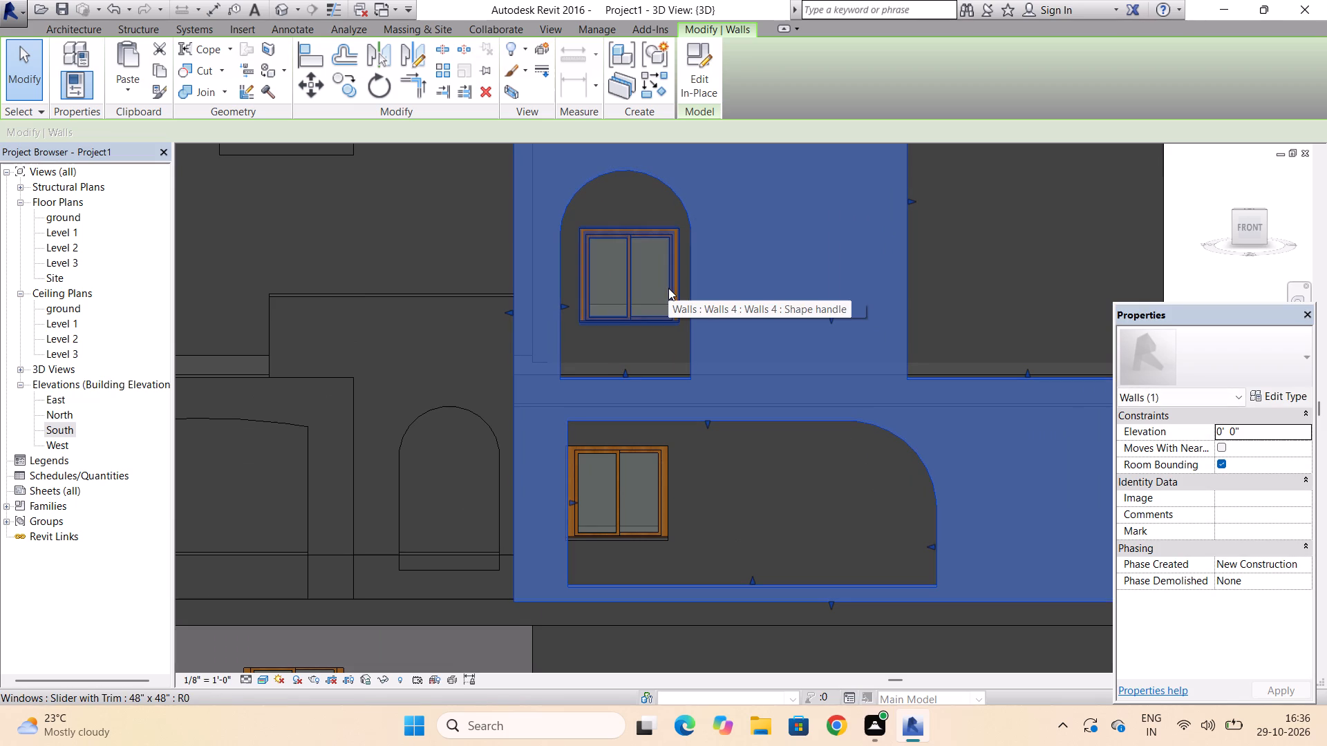
scroll(675, 343, "down", 4)
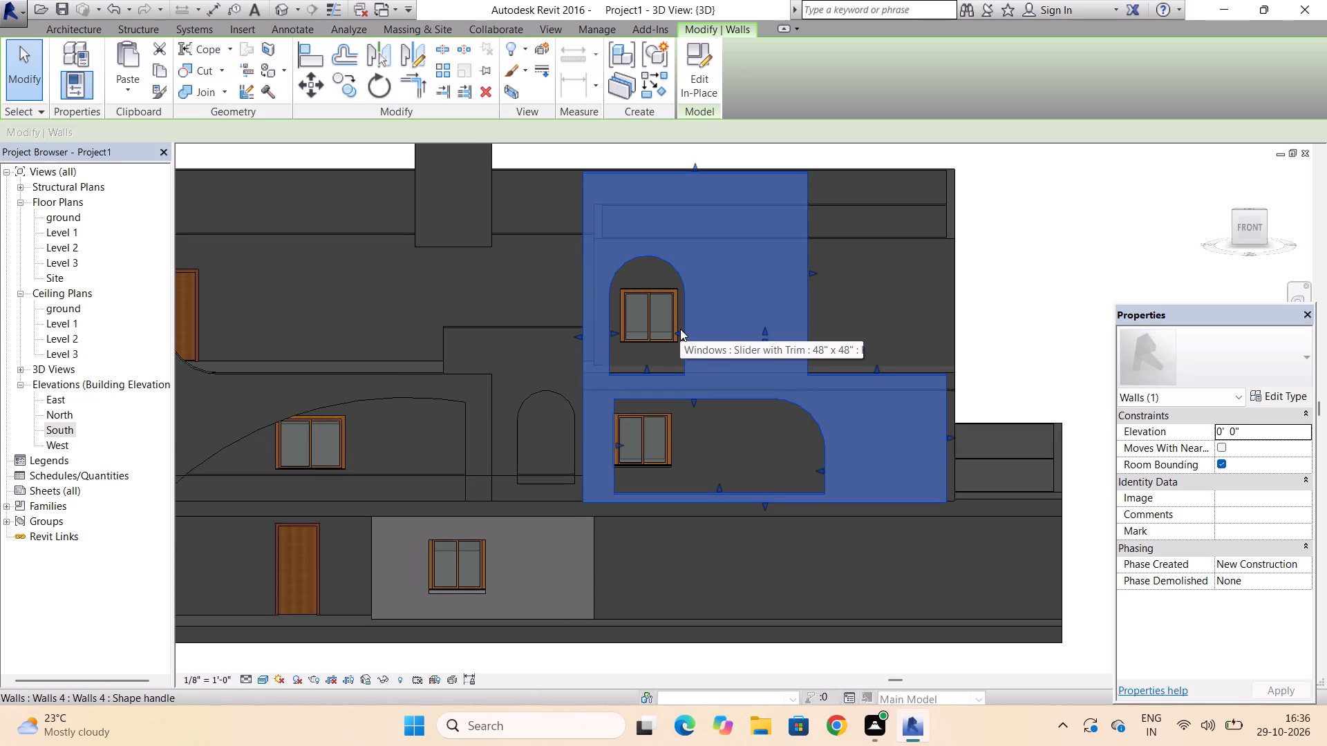
left_click_drag(679, 332, 734, 332)
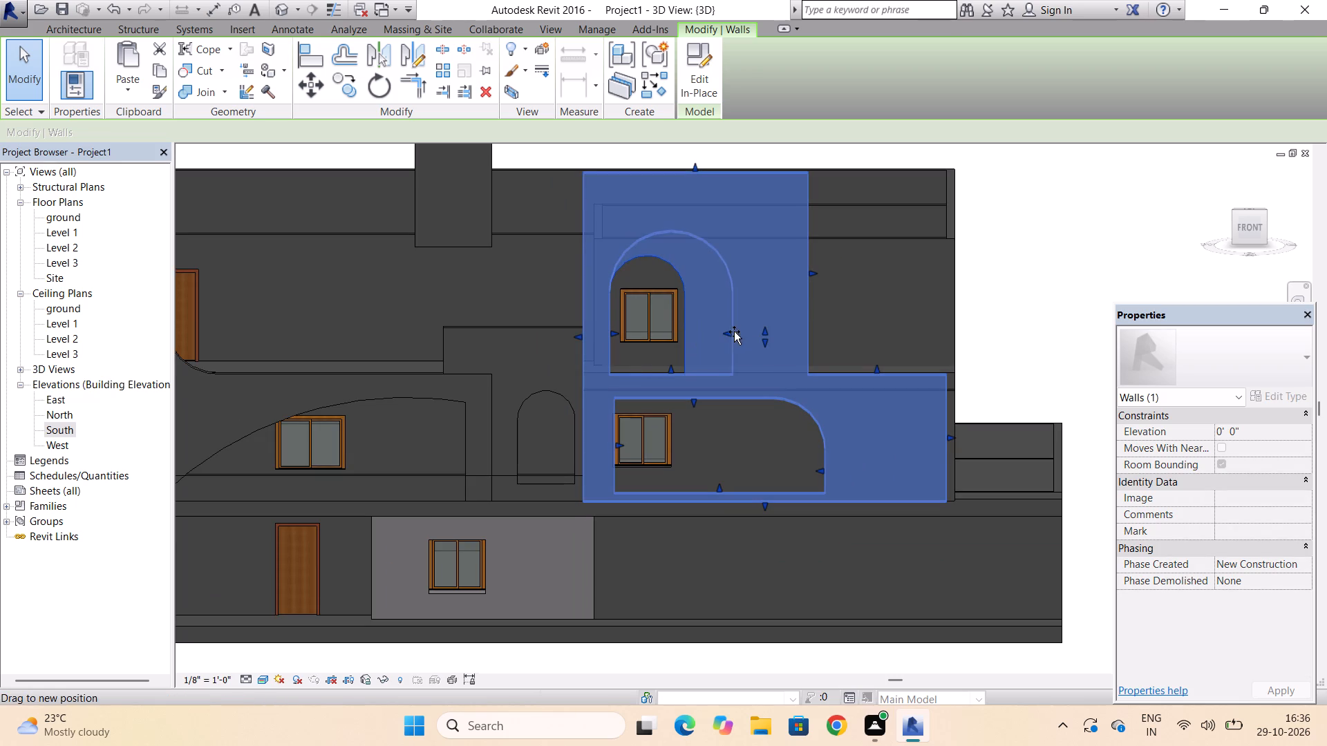
left_click_drag(734, 332, 743, 332)
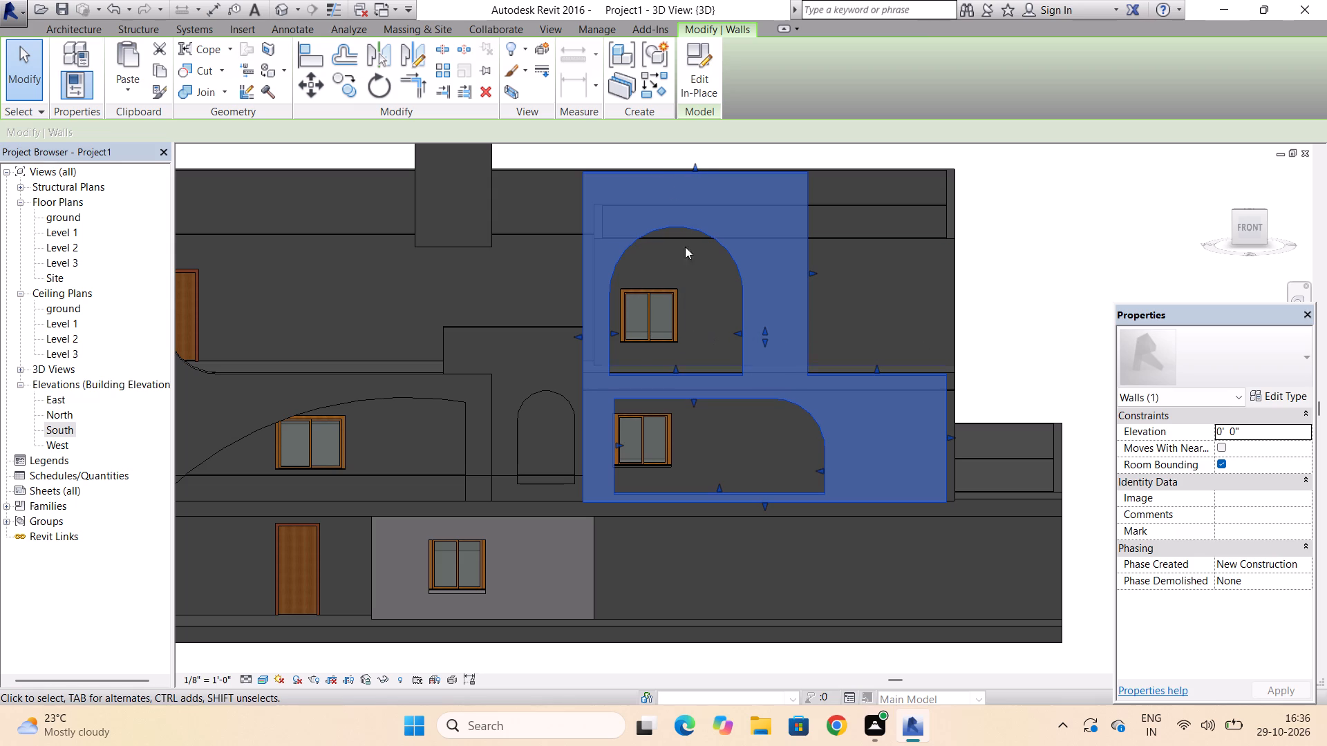
left_click(685, 227)
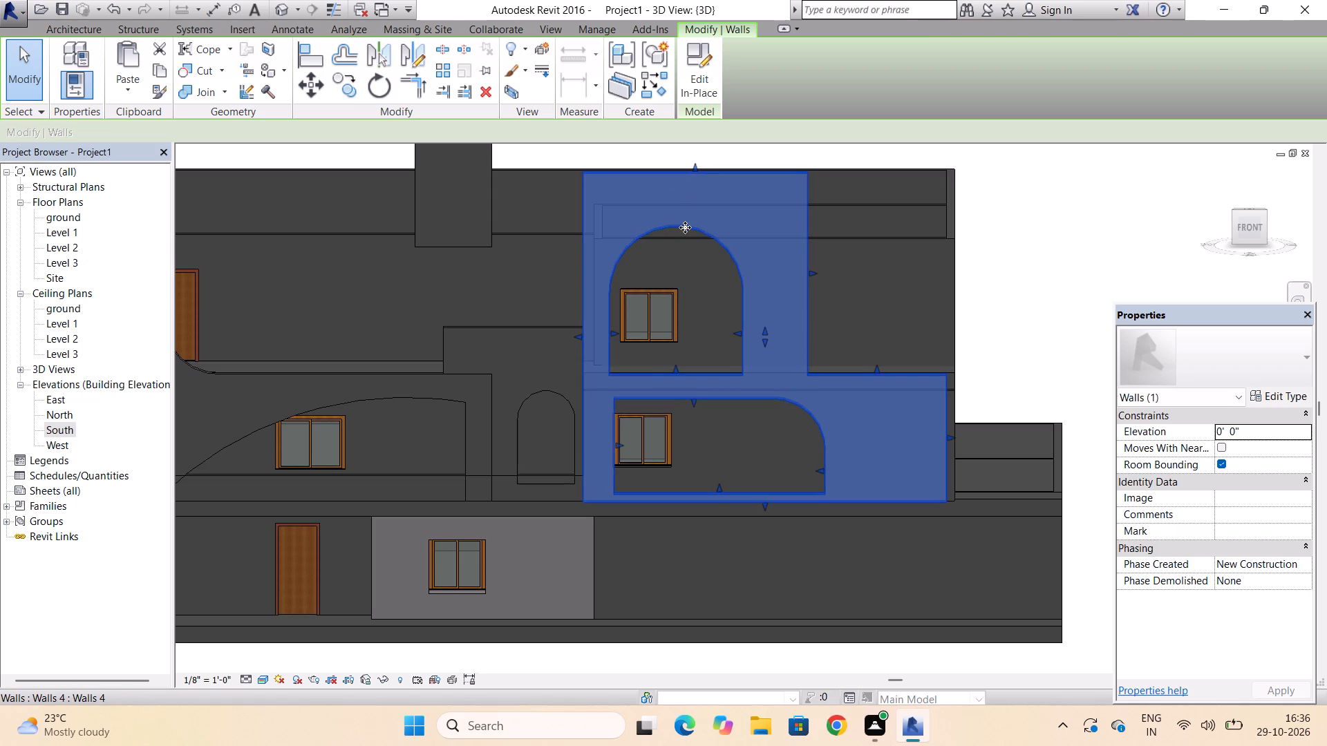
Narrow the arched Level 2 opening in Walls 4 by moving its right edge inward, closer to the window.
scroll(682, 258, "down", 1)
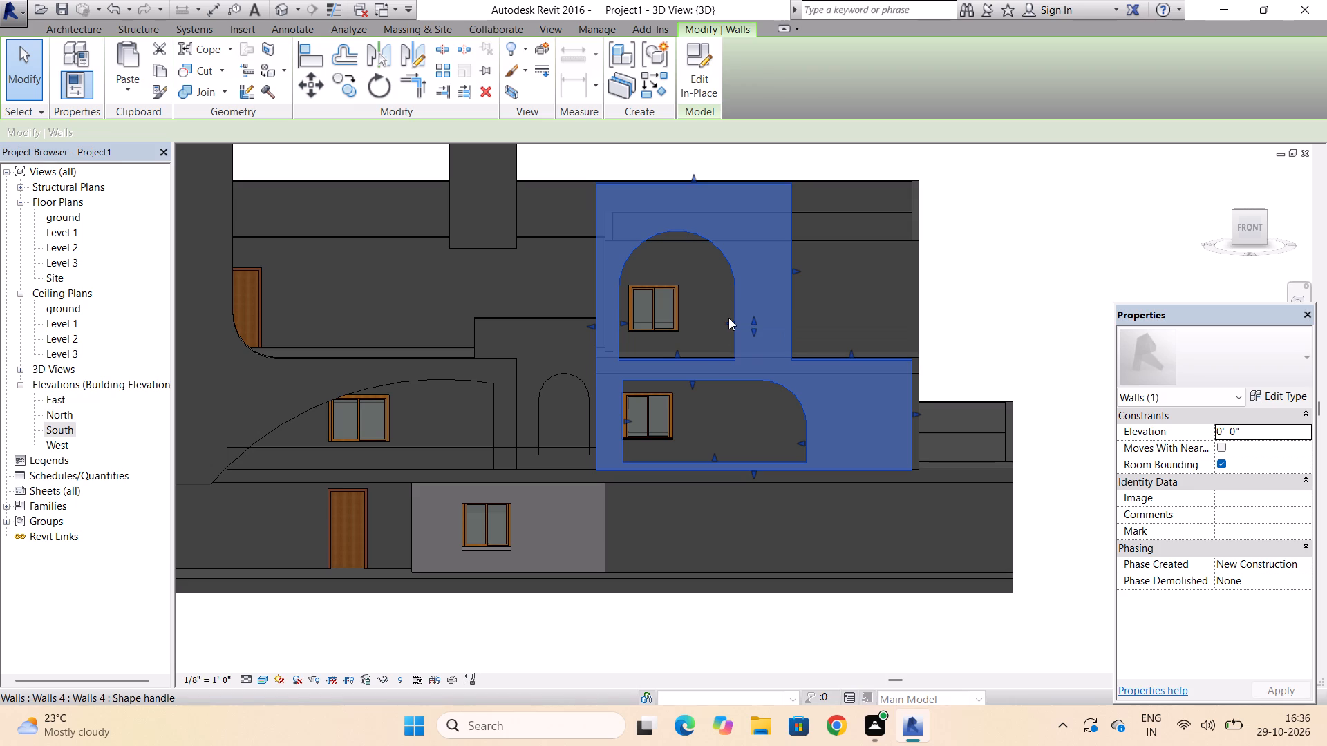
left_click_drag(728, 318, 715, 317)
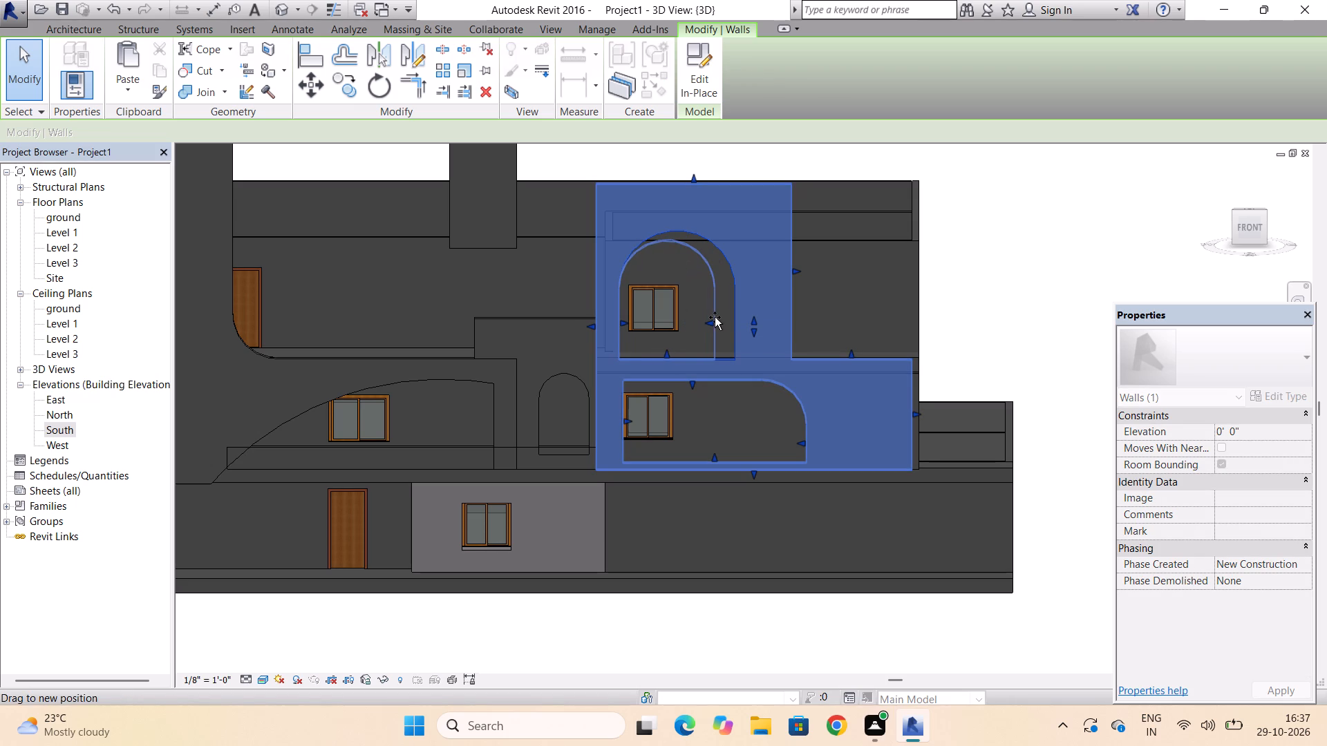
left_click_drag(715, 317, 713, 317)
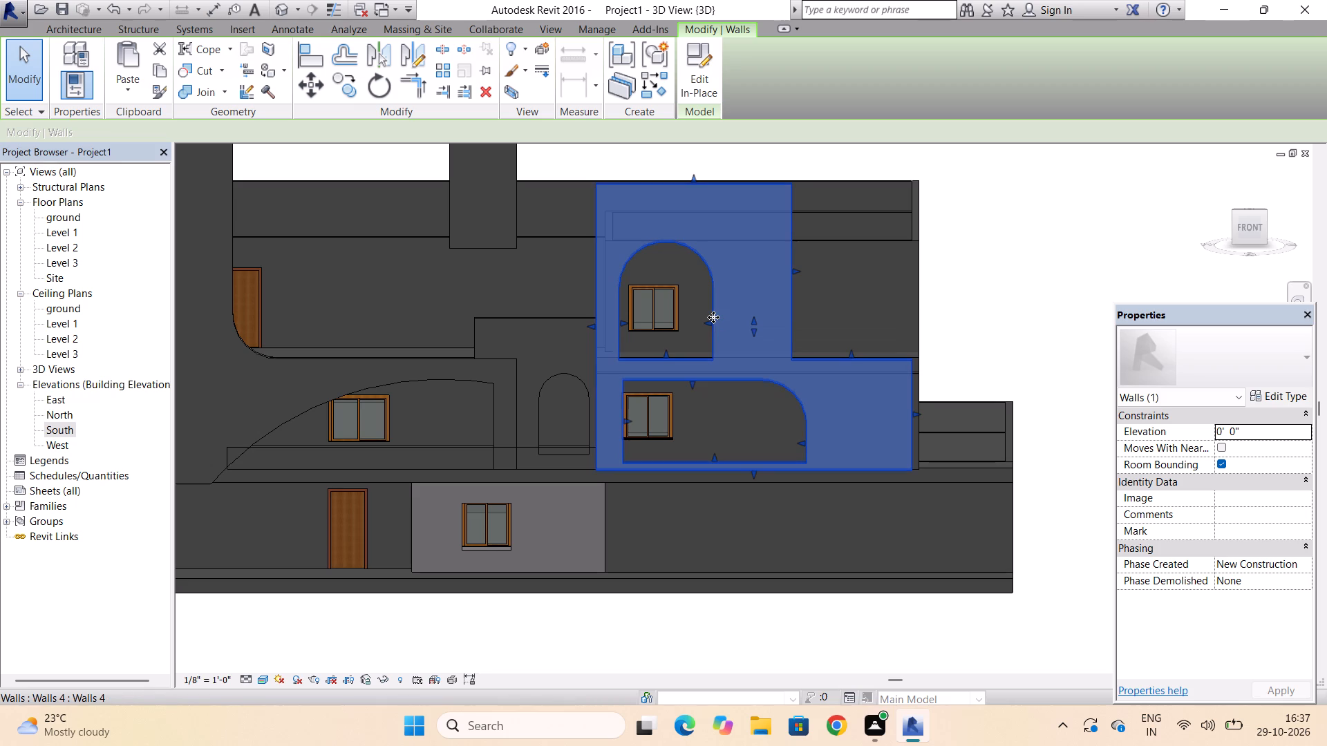
Undo the narrowing and the earlier widenings of Walls 4's two openings and Level 2 part, and dismiss the pop-up.
key("ctrl+z")
key("ctrl+z")
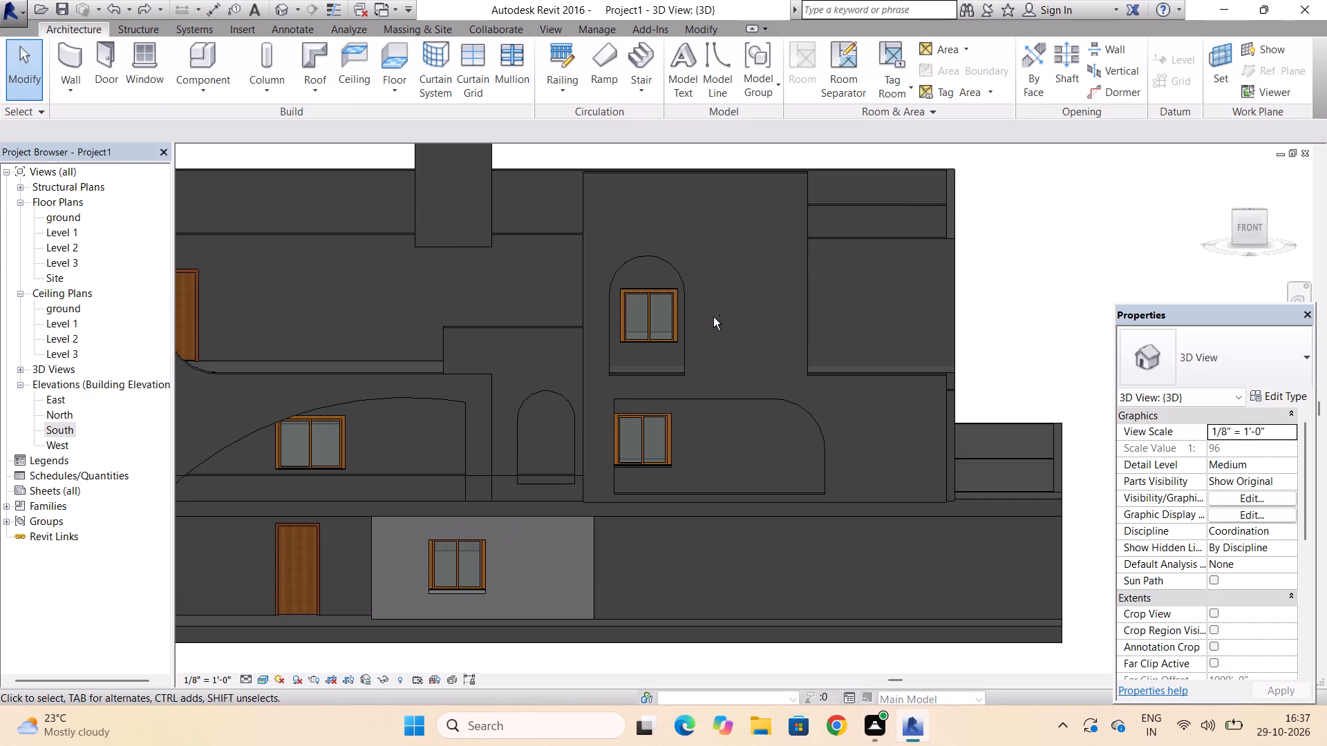
key("ctrl+z")
key("ctrl+z")
key("ctrl+z")
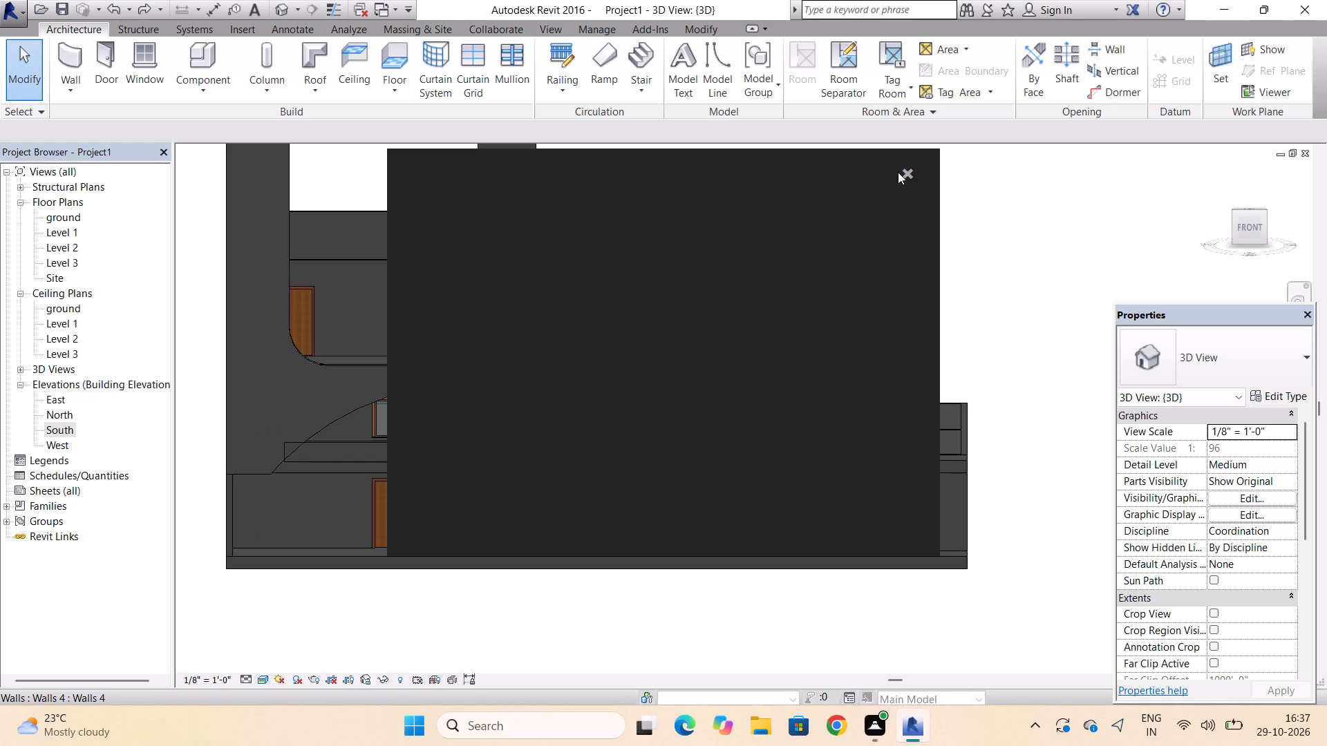
left_click(901, 172)
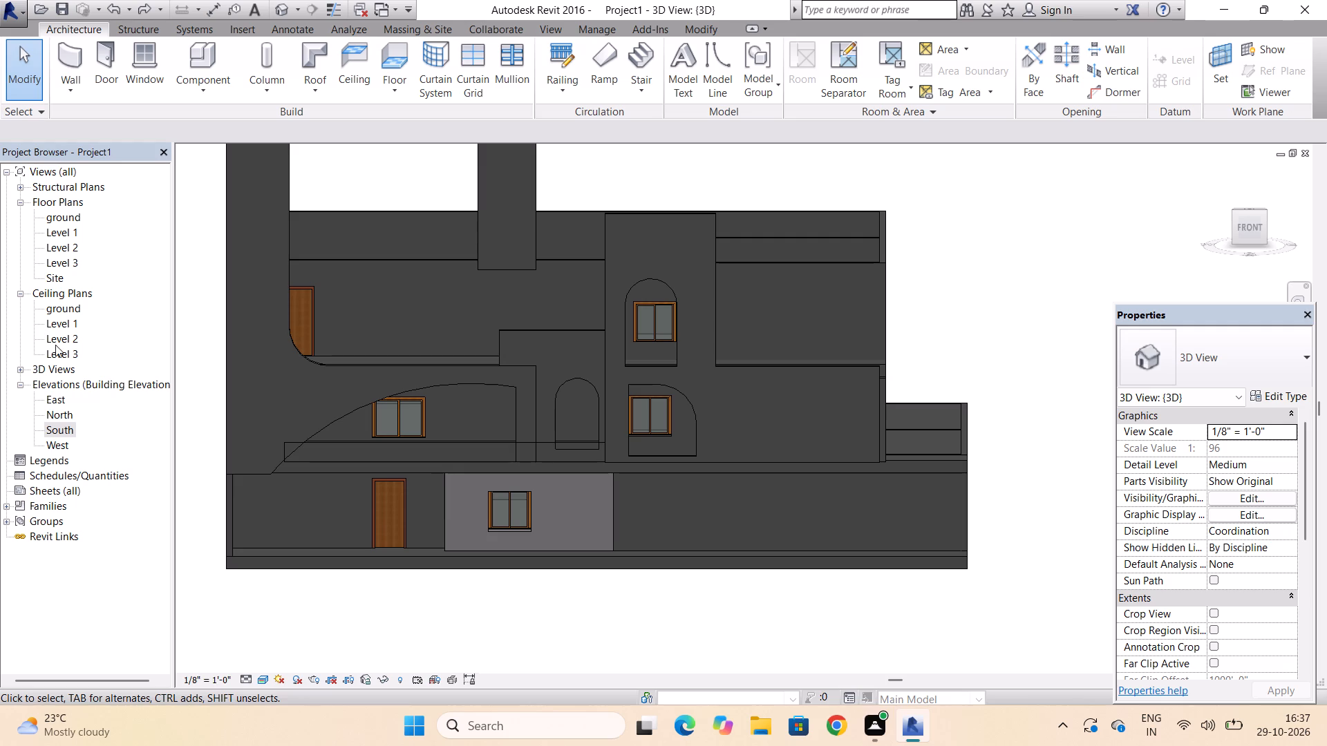
In the South elevation, shorten Walls 4's Level 1 part by moving its right edge well inward from the building's right end.
double_click(58, 431)
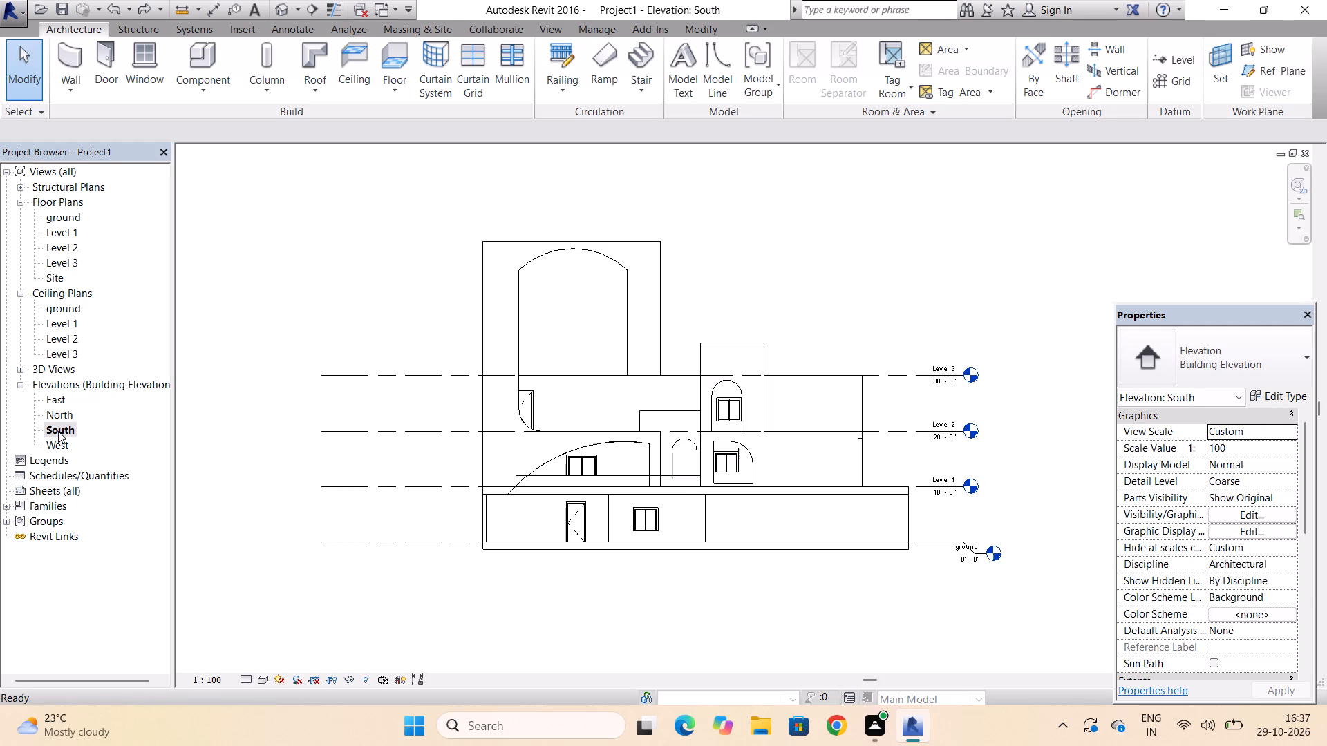
scroll(876, 452, "up", 3)
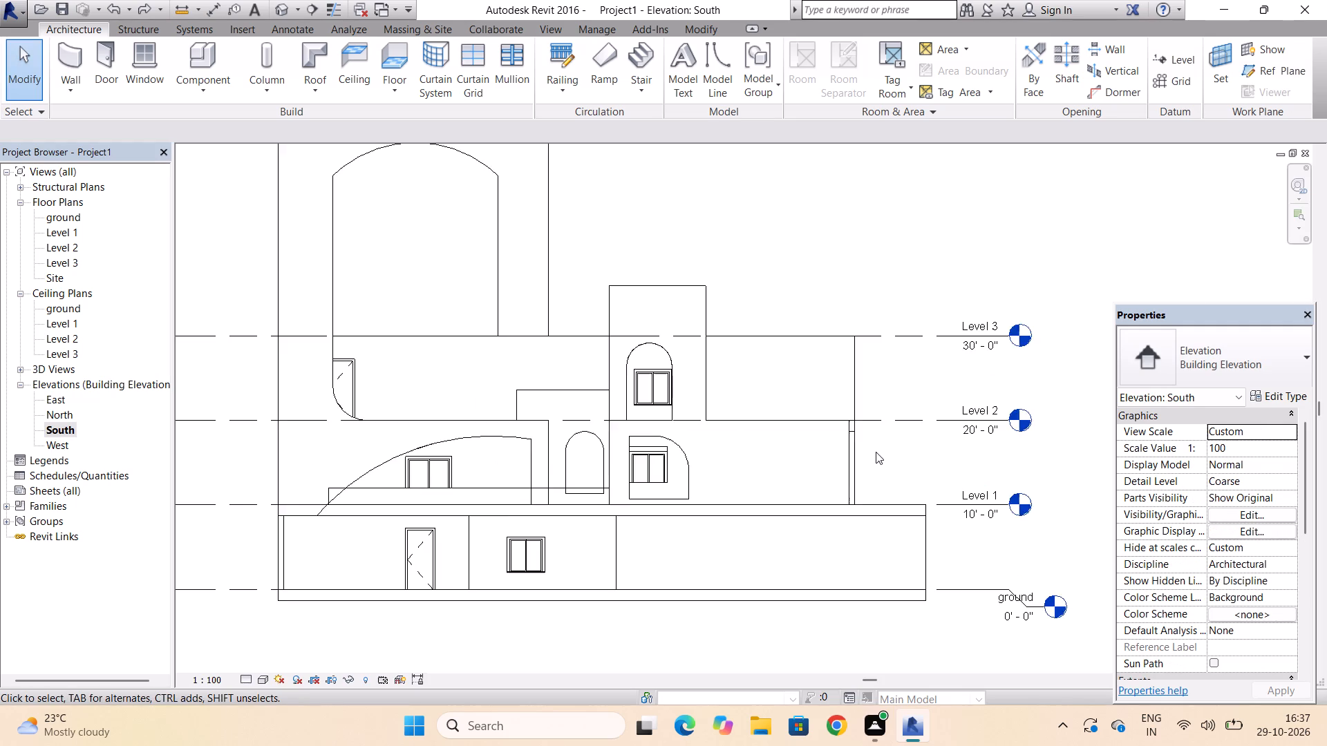
scroll(876, 452, "up", 3)
left_click(835, 454)
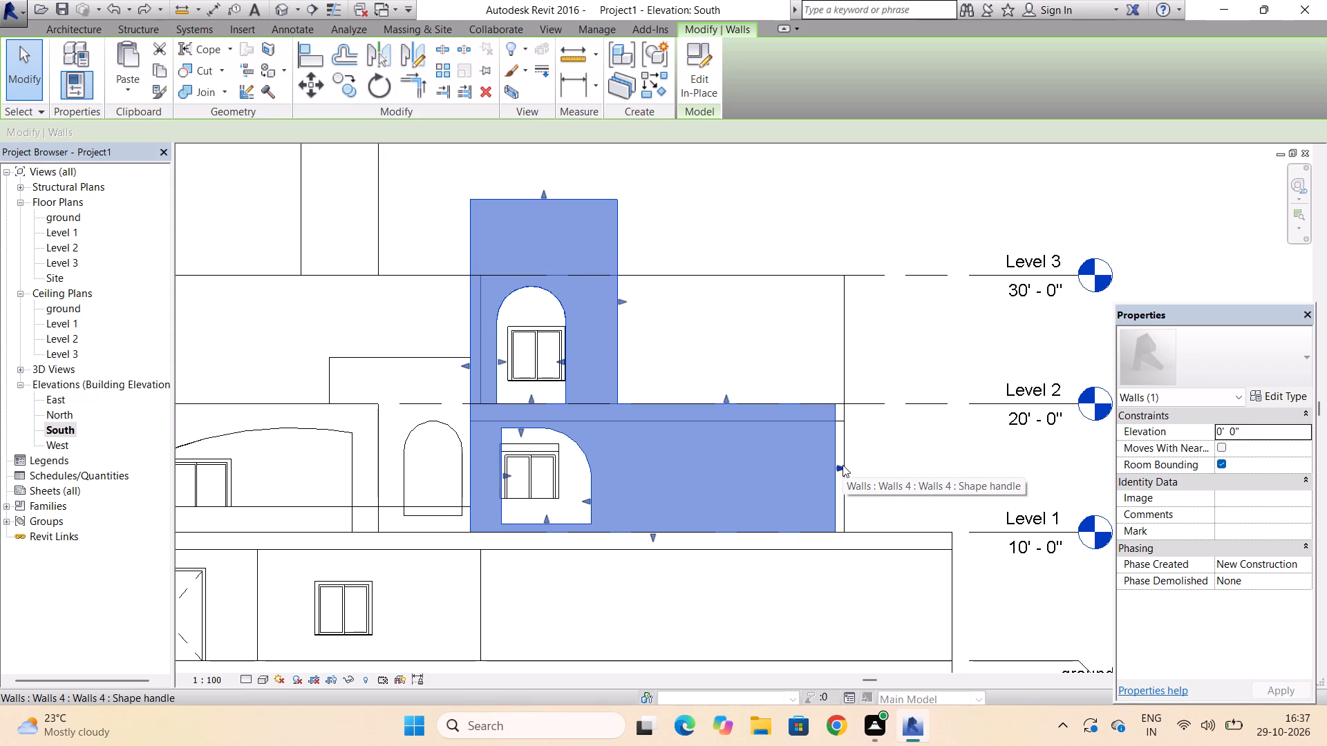
left_click_drag(838, 467, 706, 468)
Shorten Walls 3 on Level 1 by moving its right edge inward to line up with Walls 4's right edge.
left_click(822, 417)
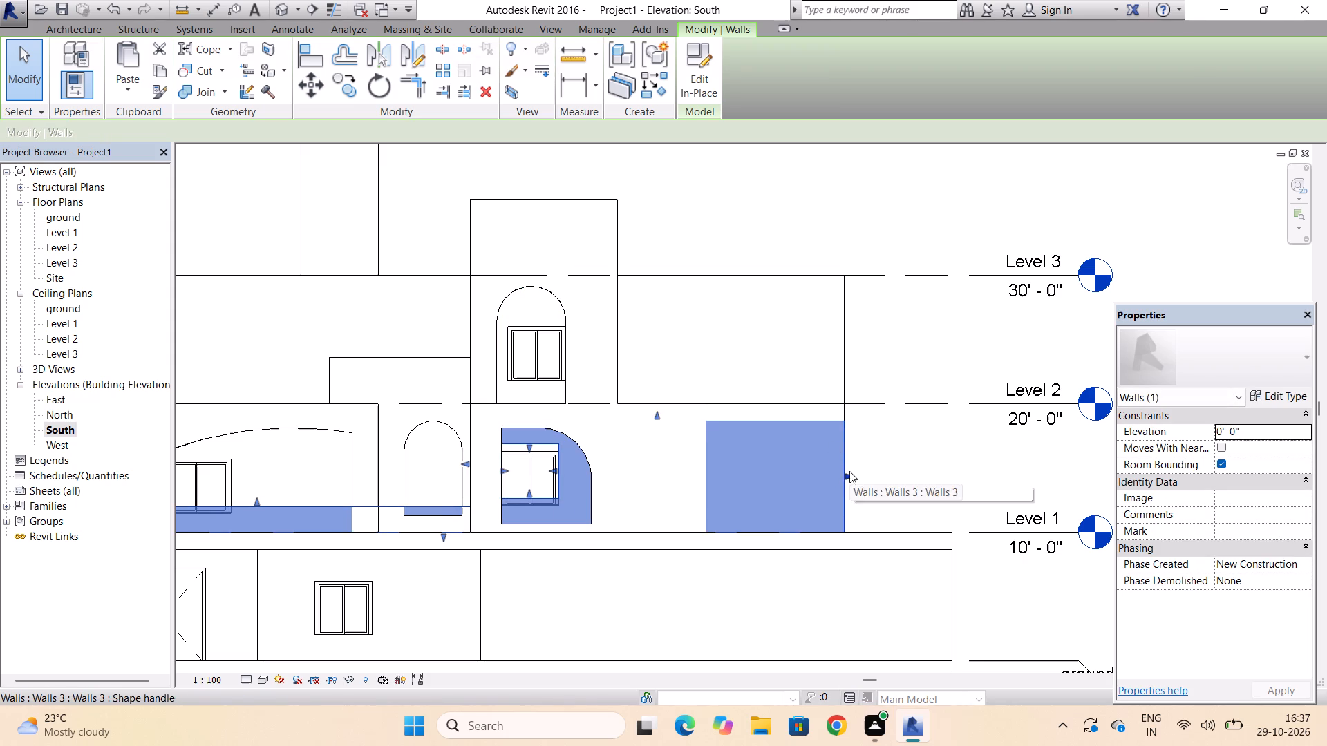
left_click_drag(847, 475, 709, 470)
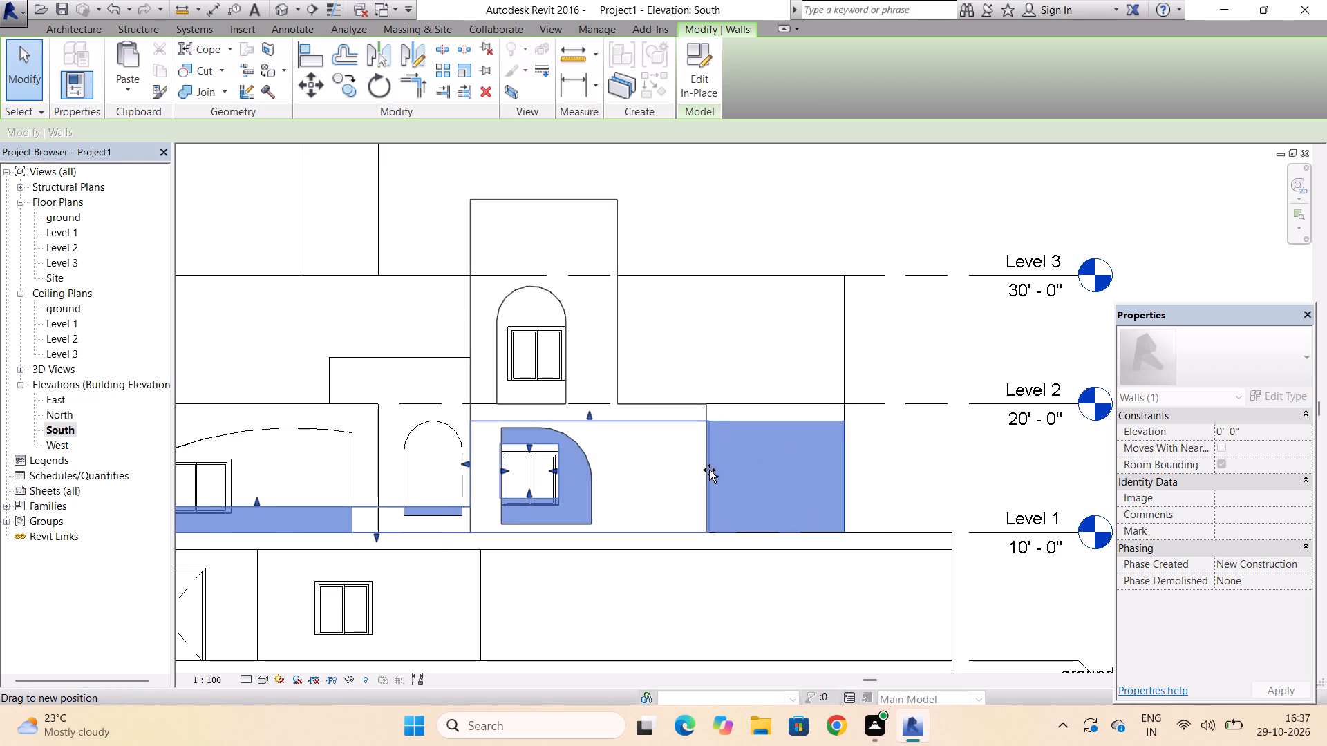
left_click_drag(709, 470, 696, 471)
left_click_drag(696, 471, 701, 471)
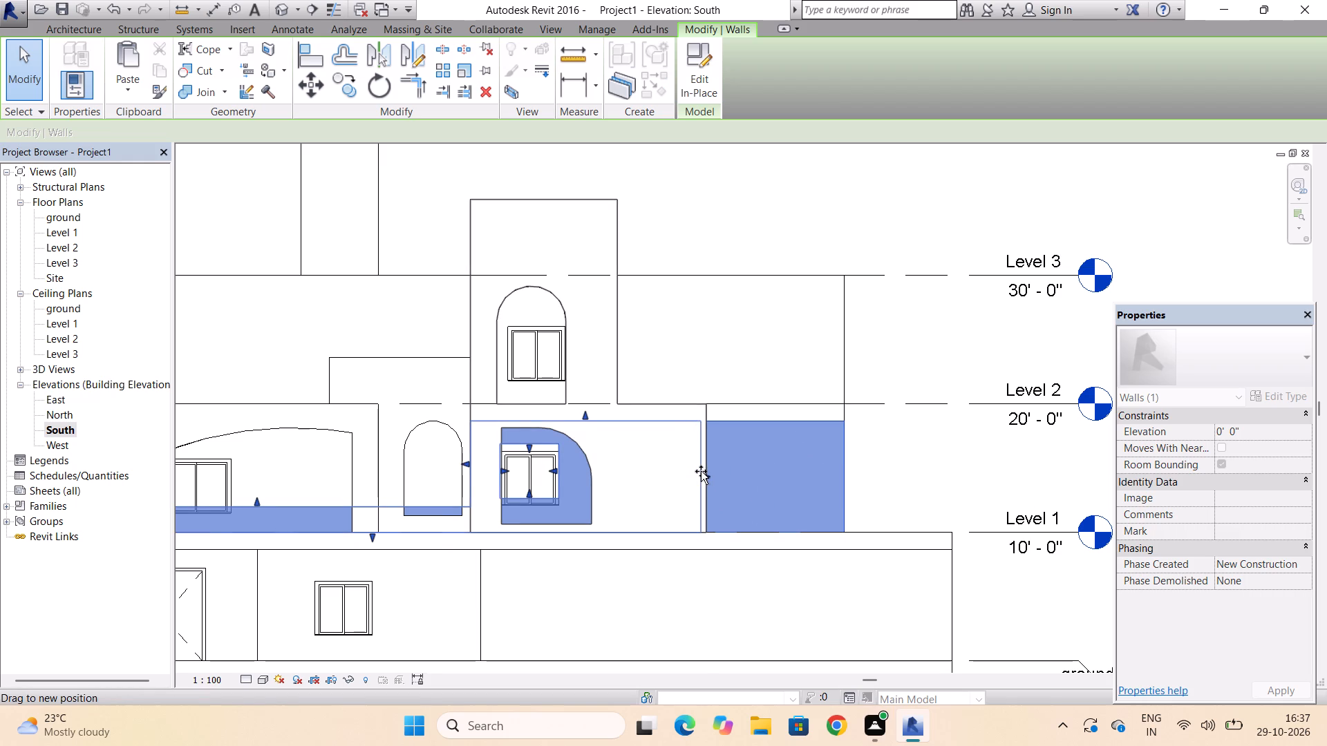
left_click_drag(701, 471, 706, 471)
Raise the top edge of Walls 3 around the Level 1 window to the Level 2 line and deselect it.
scroll(707, 418, "up", 2)
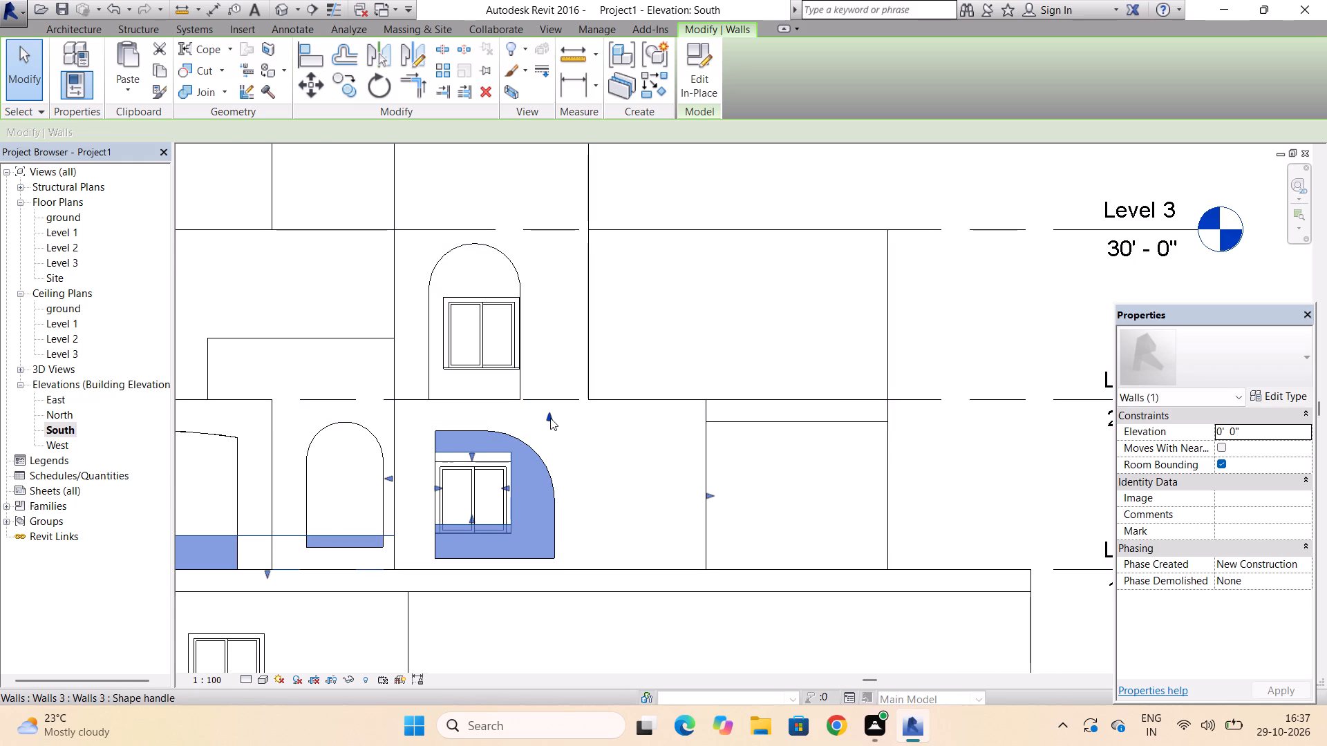
left_click_drag(550, 418, 552, 408)
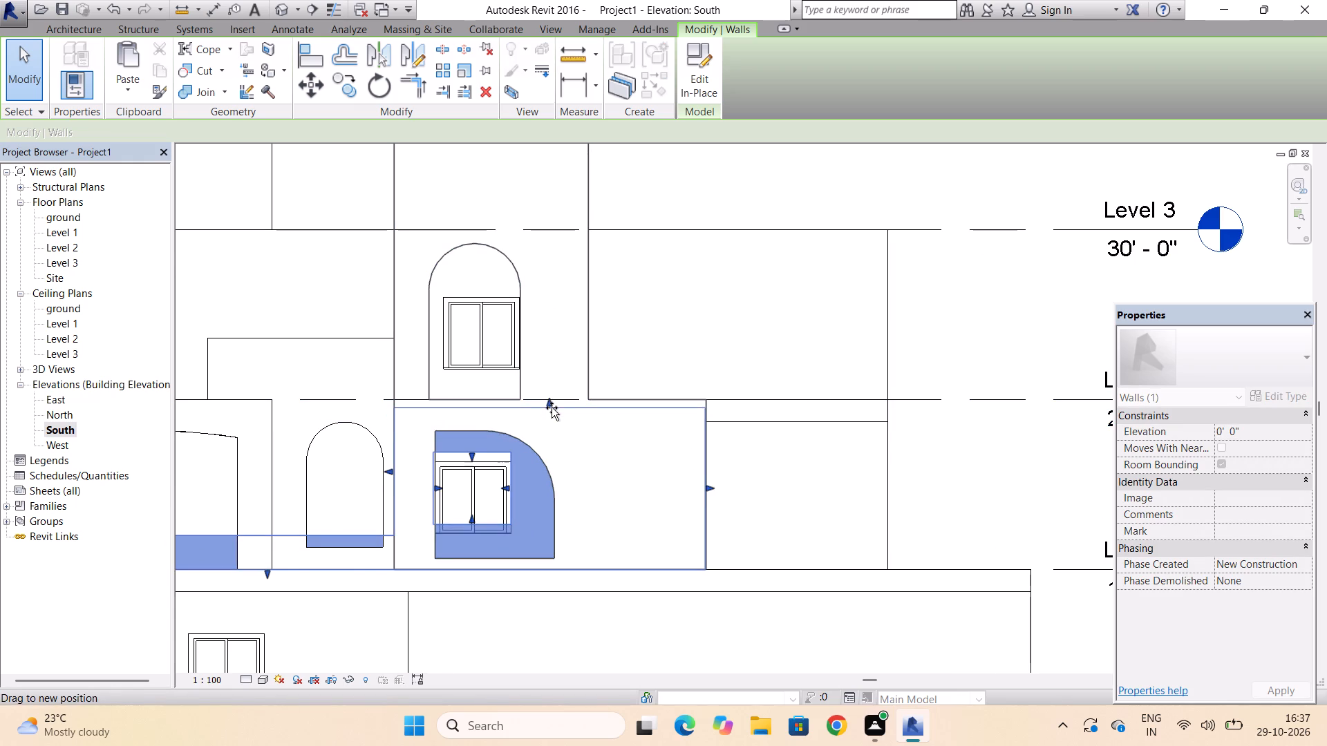
left_click_drag(552, 408, 555, 401)
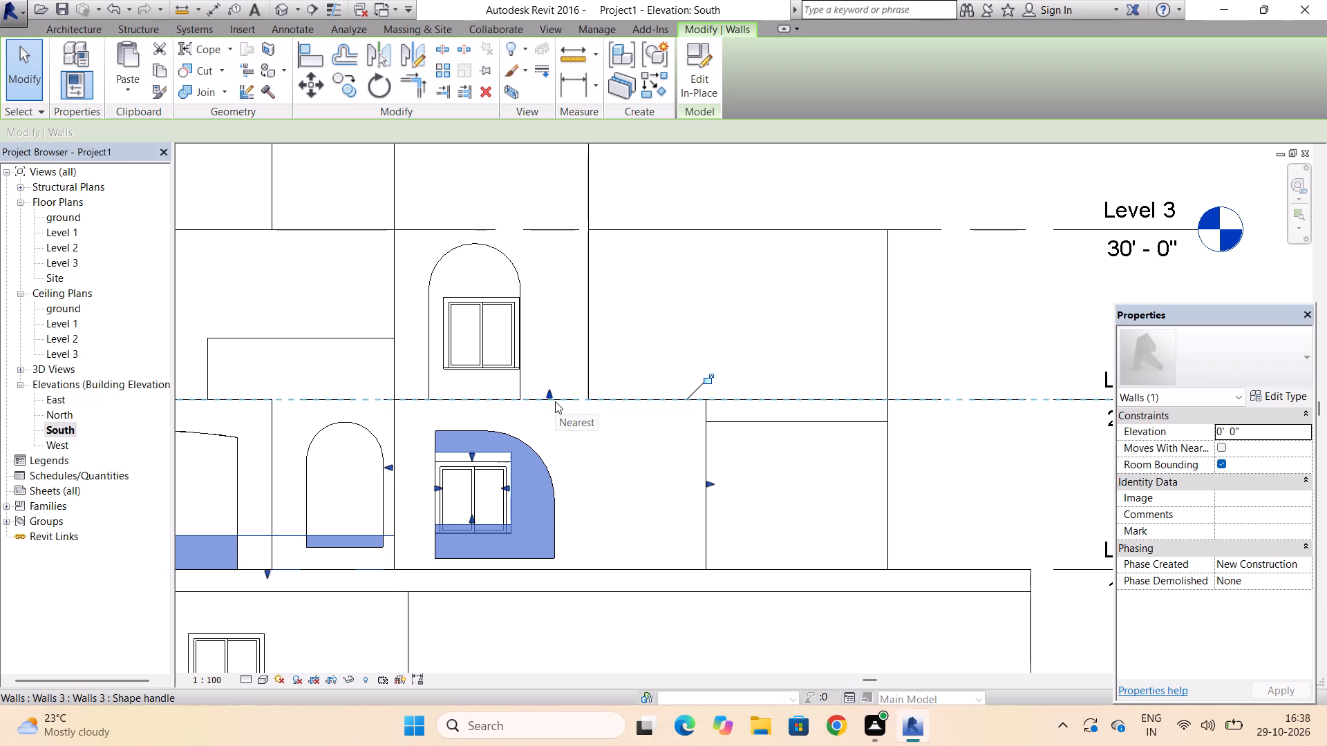
key("Escape")
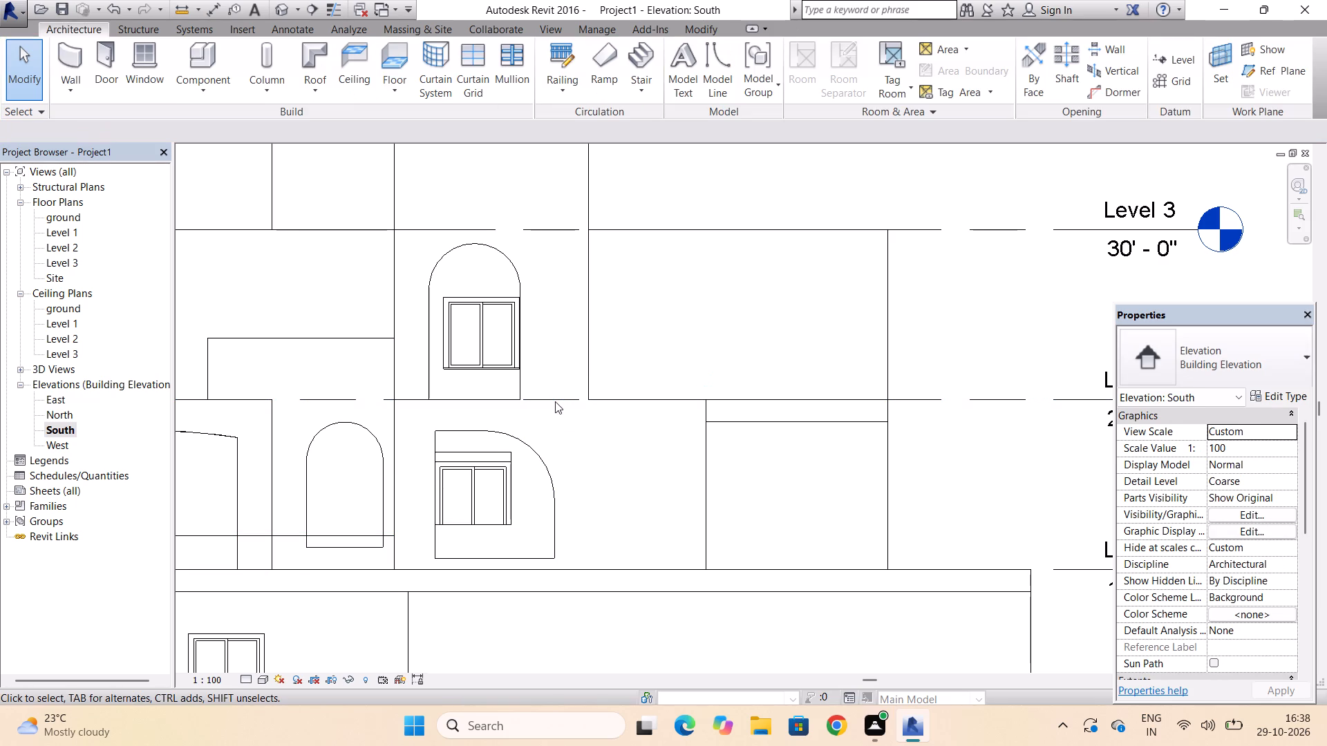
Shorten Walls 4's Level 1 part further by moving its right edge a little closer to the round-cornered opening.
left_click(776, 418)
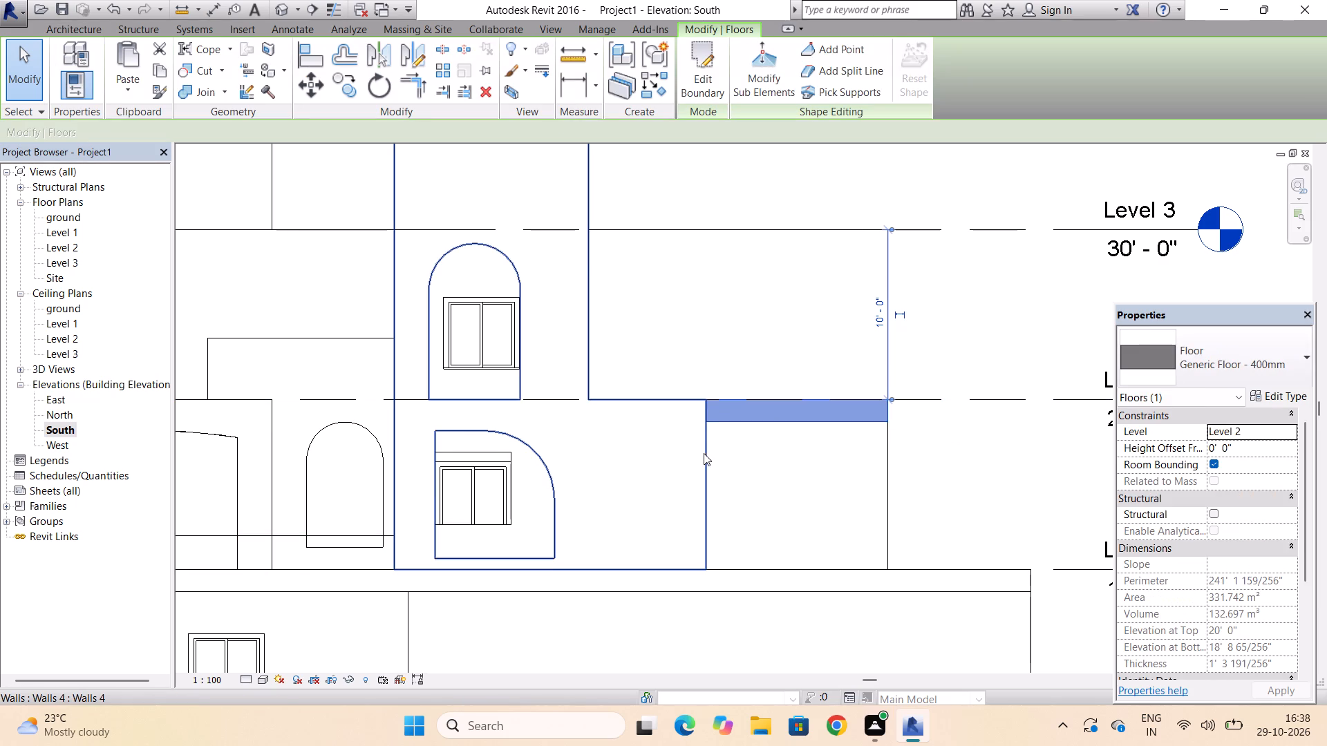
left_click(704, 453)
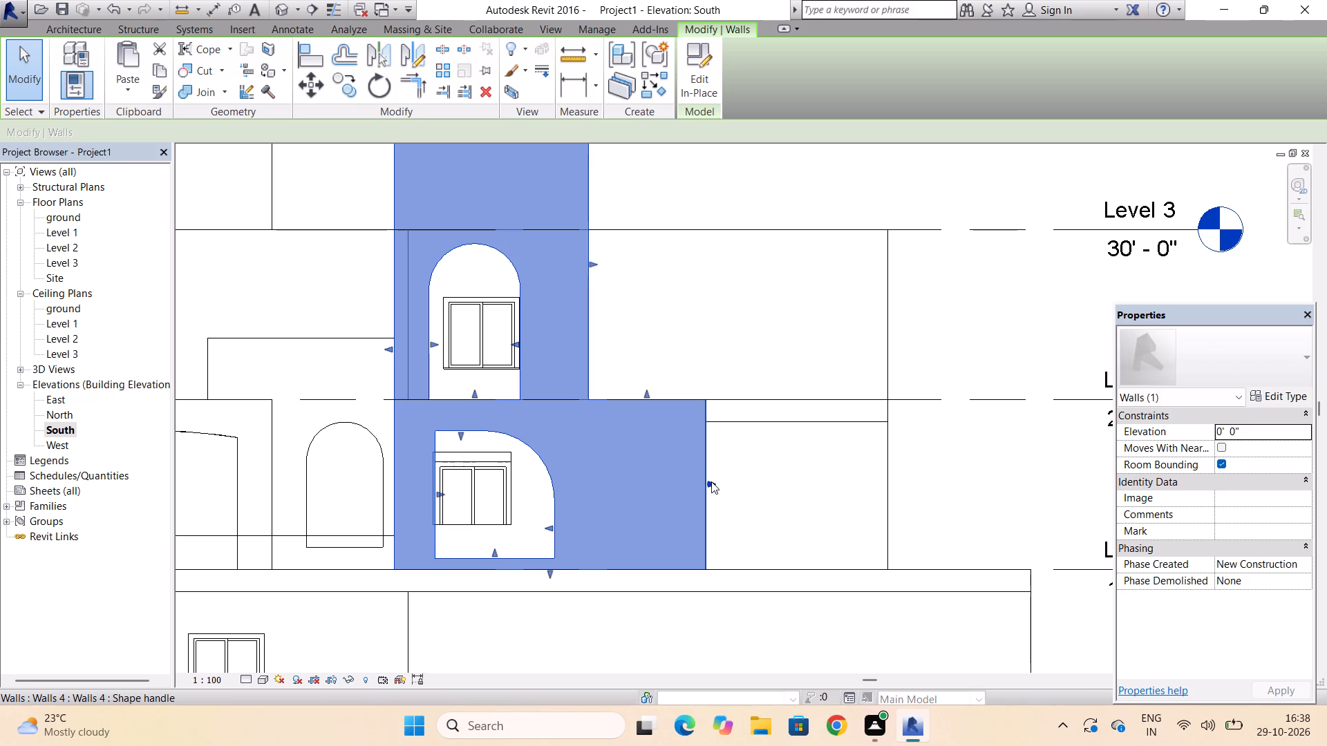
left_click_drag(711, 481, 666, 482)
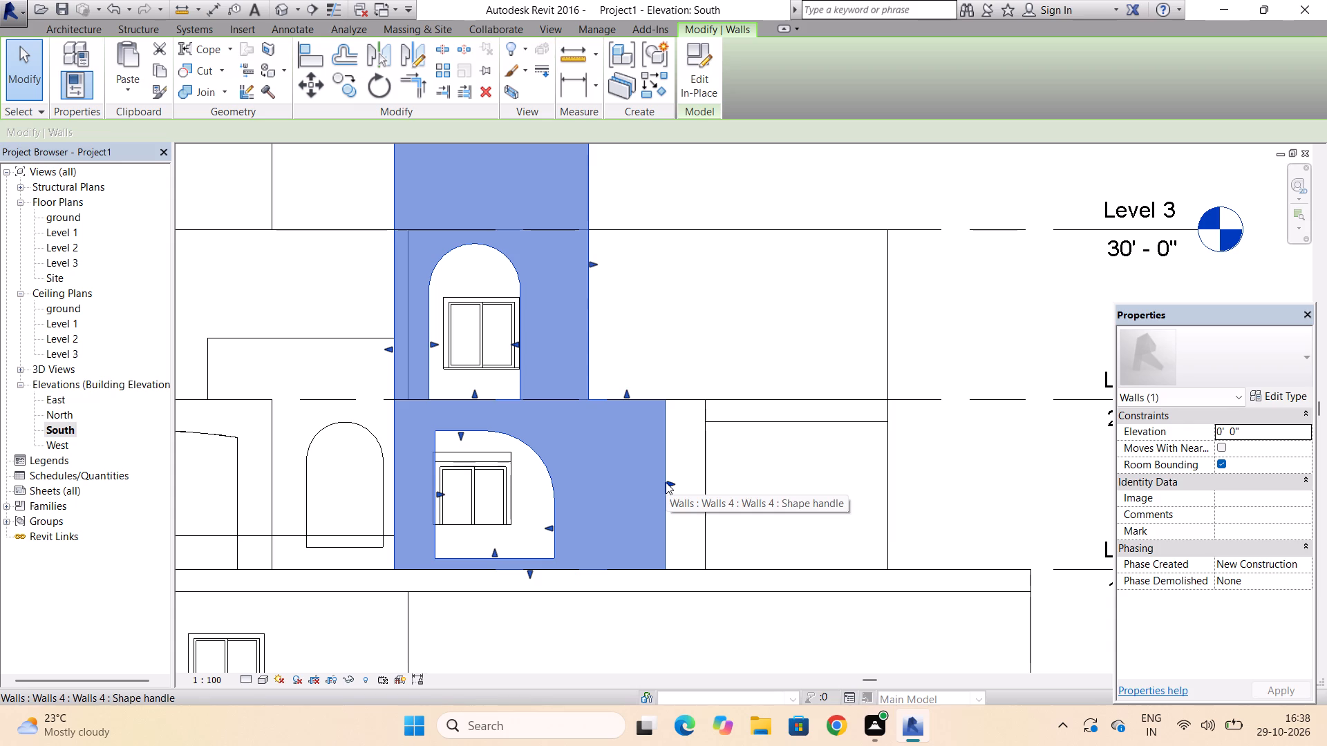
Move the right edge of Walls 3 inward to line up with Walls 4's shortened Level 1 part, dismissing the pop-up.
left_click(708, 466)
left_click_drag(706, 482, 679, 485)
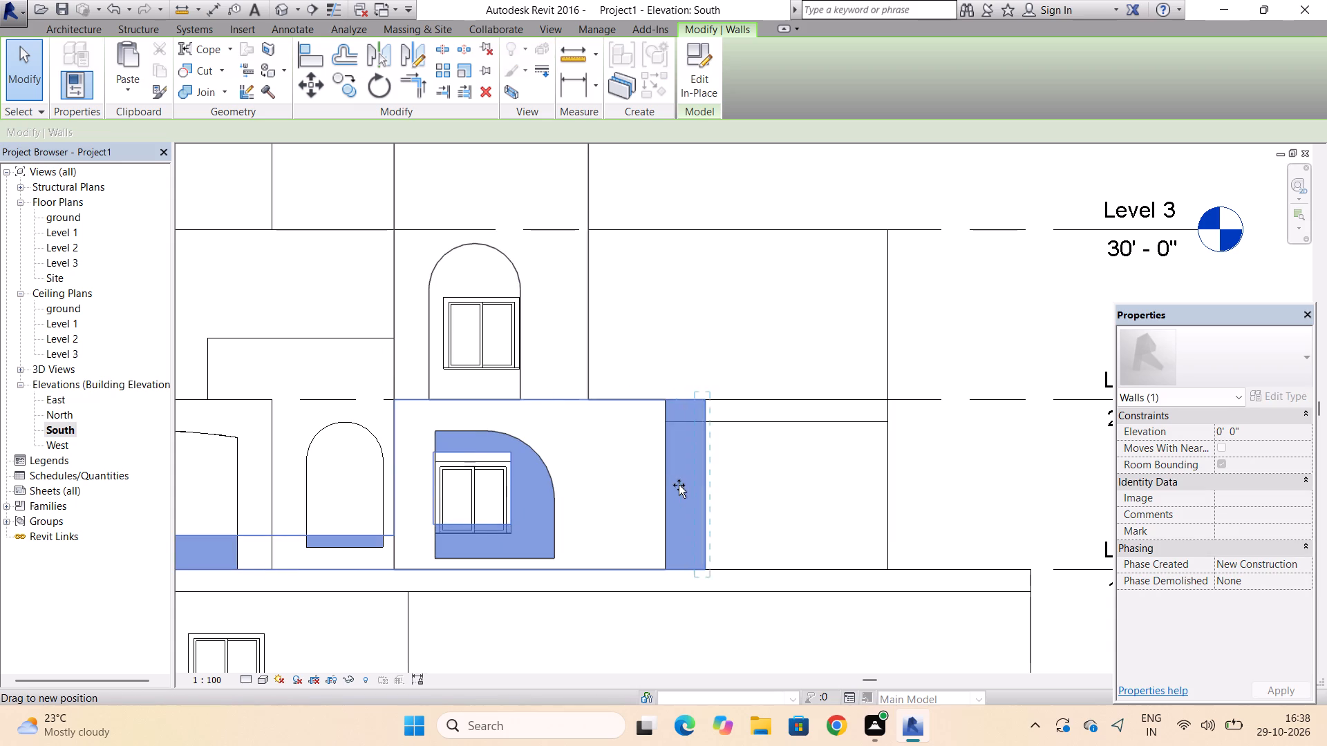
left_click_drag(679, 485, 672, 486)
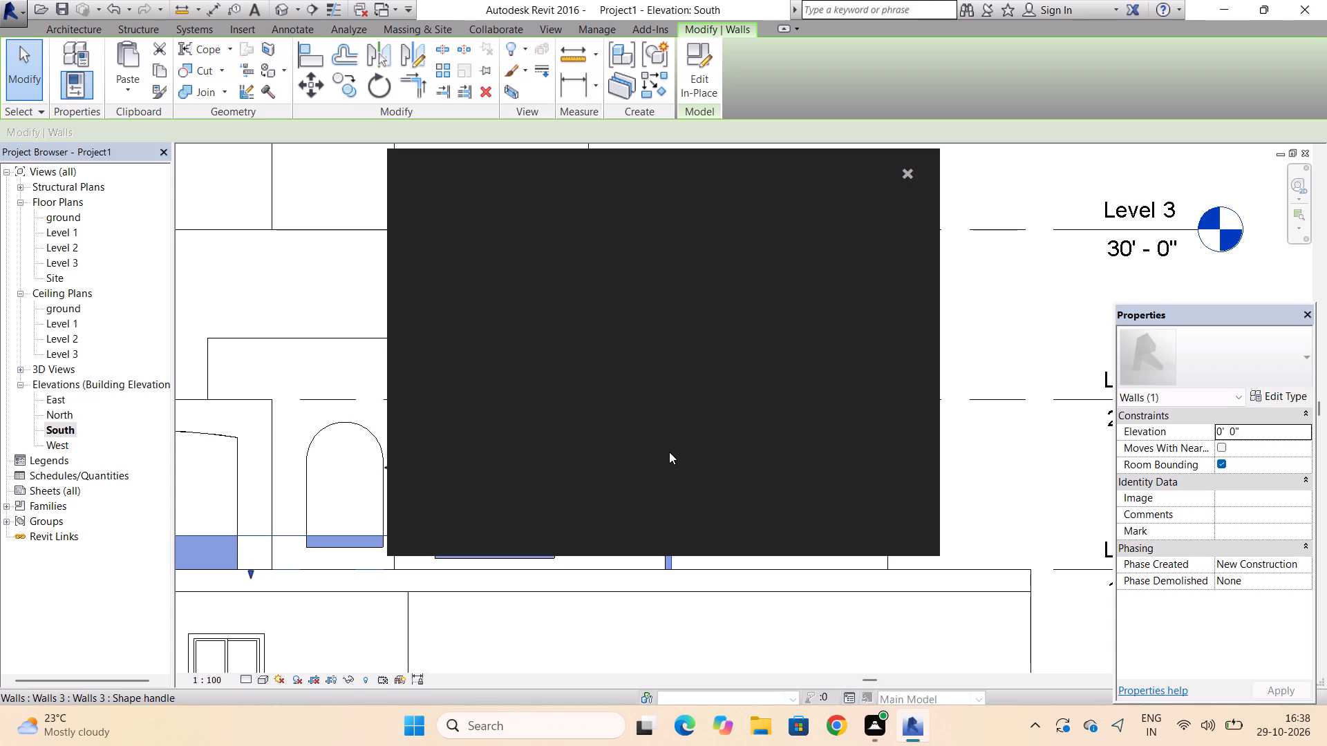
left_click(907, 173)
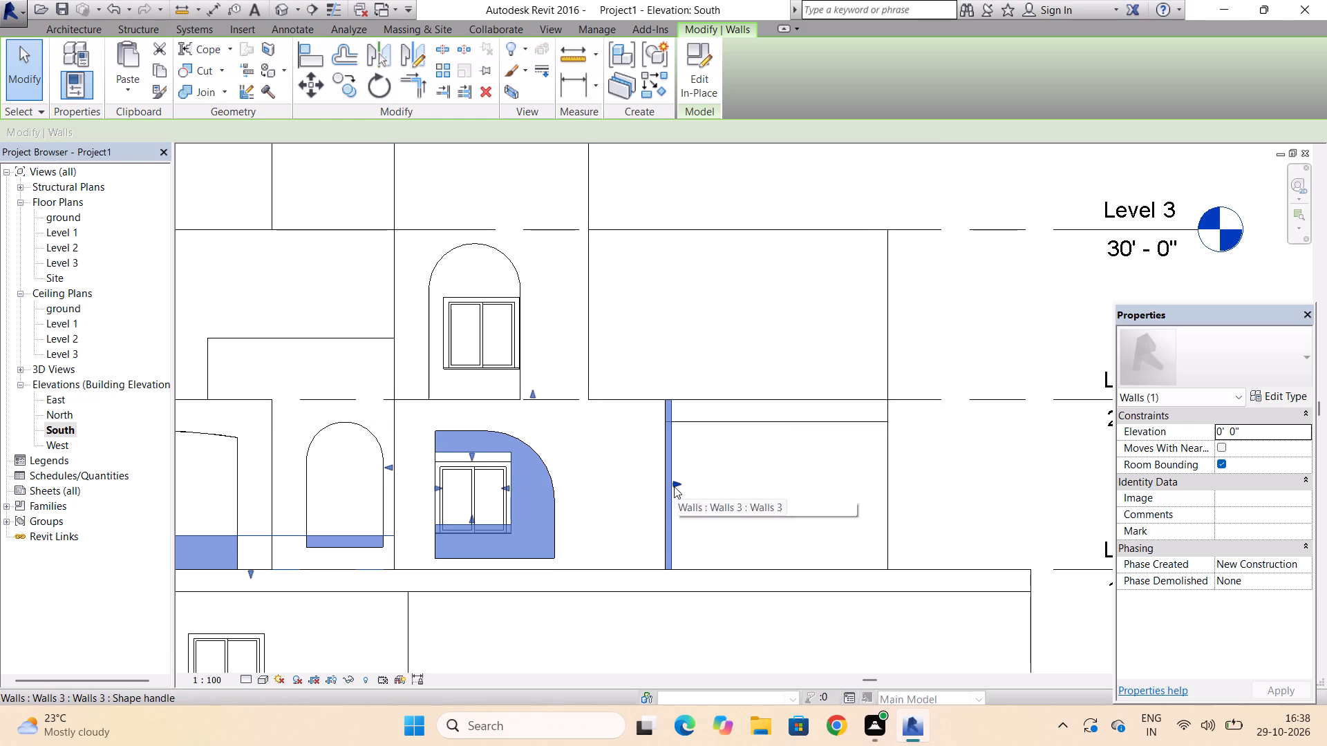
left_click_drag(675, 481, 673, 481)
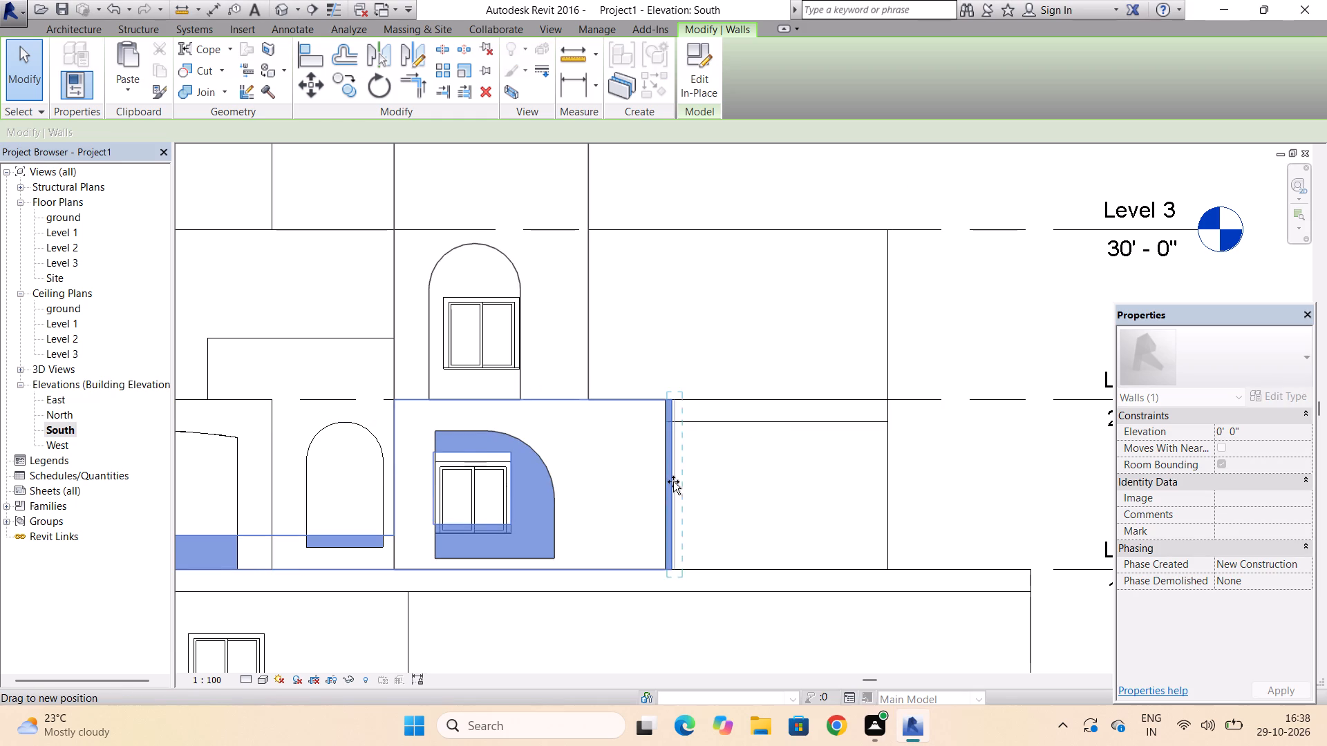
left_click_drag(673, 481, 663, 484)
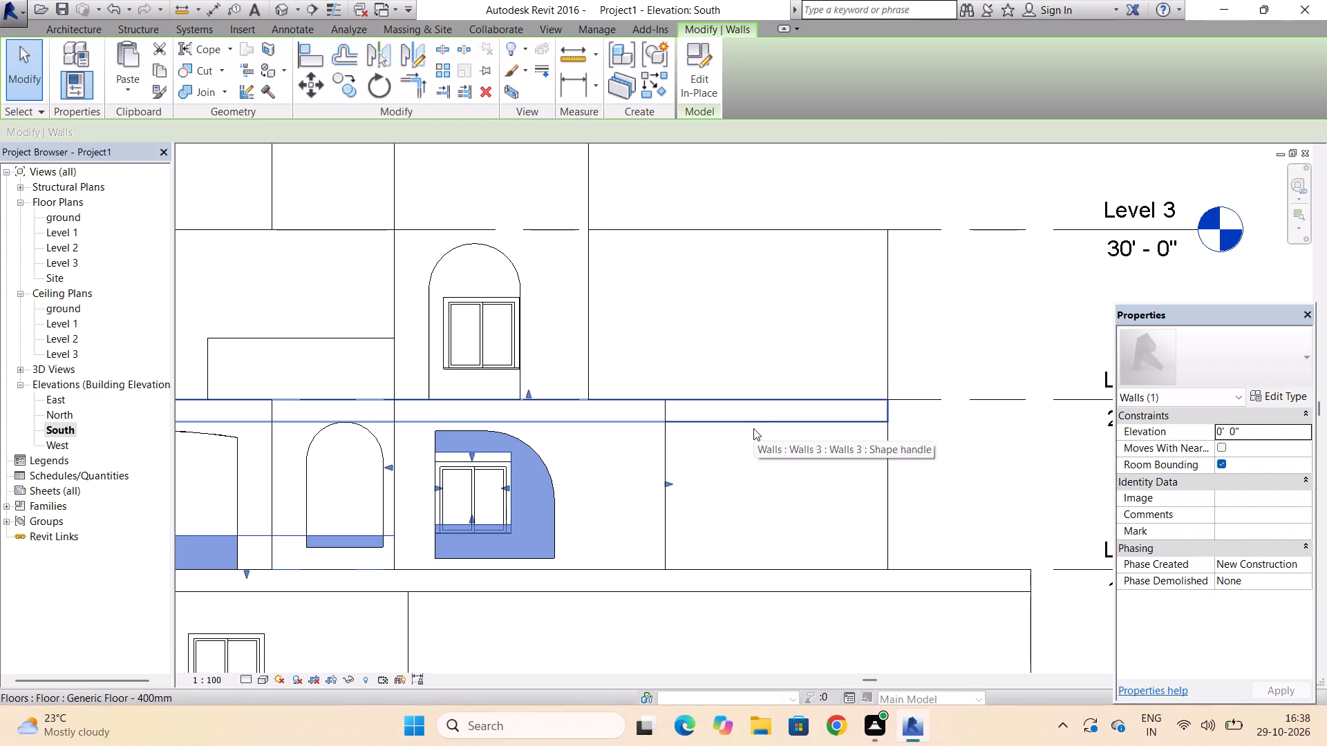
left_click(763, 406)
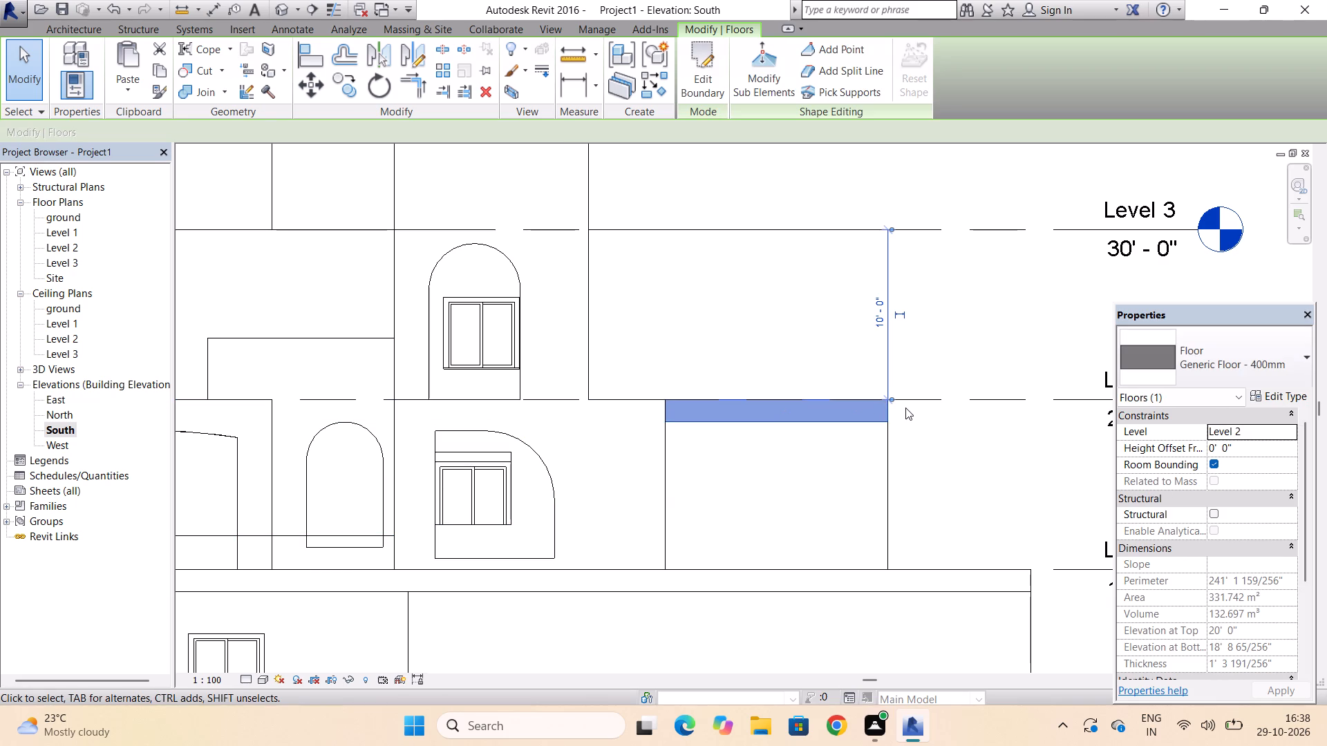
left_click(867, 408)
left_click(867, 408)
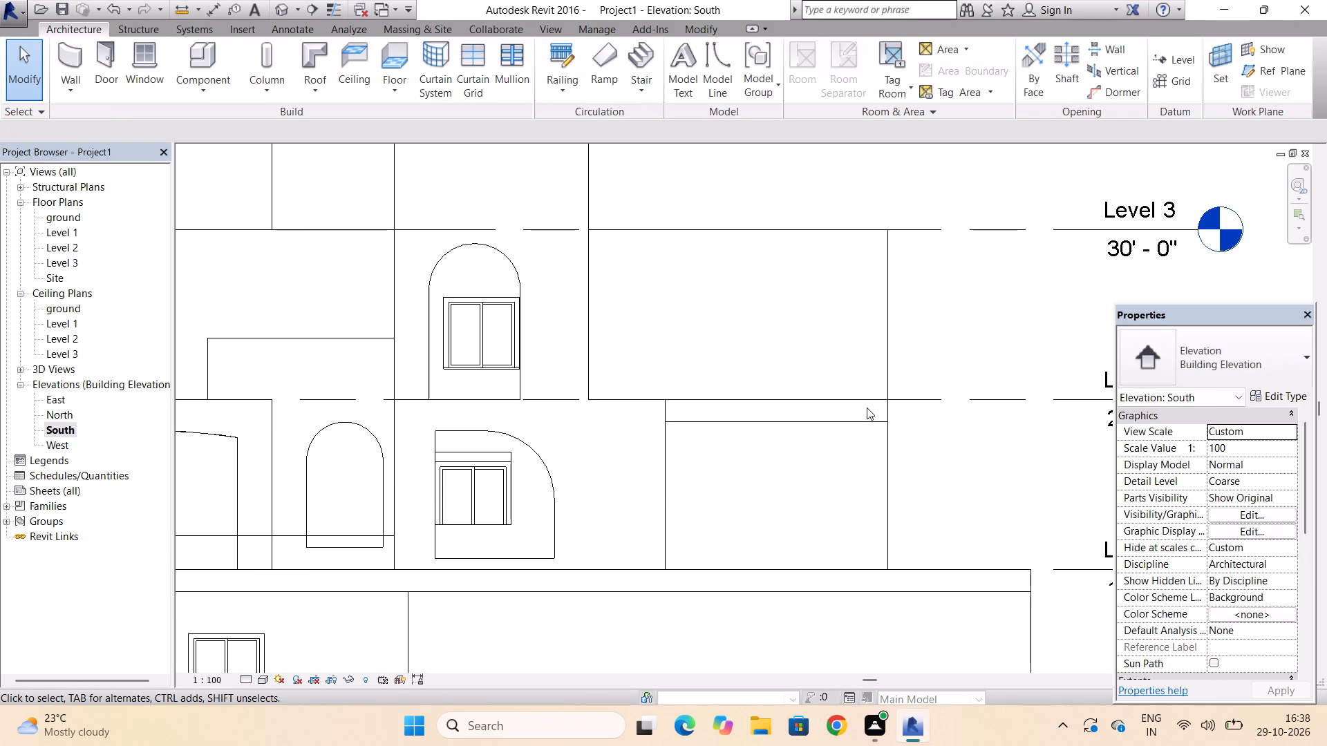
Move the Level 1 Generic - 9" side wall from the building's right end to Walls 4's right edge and deselect it.
left_click(883, 446)
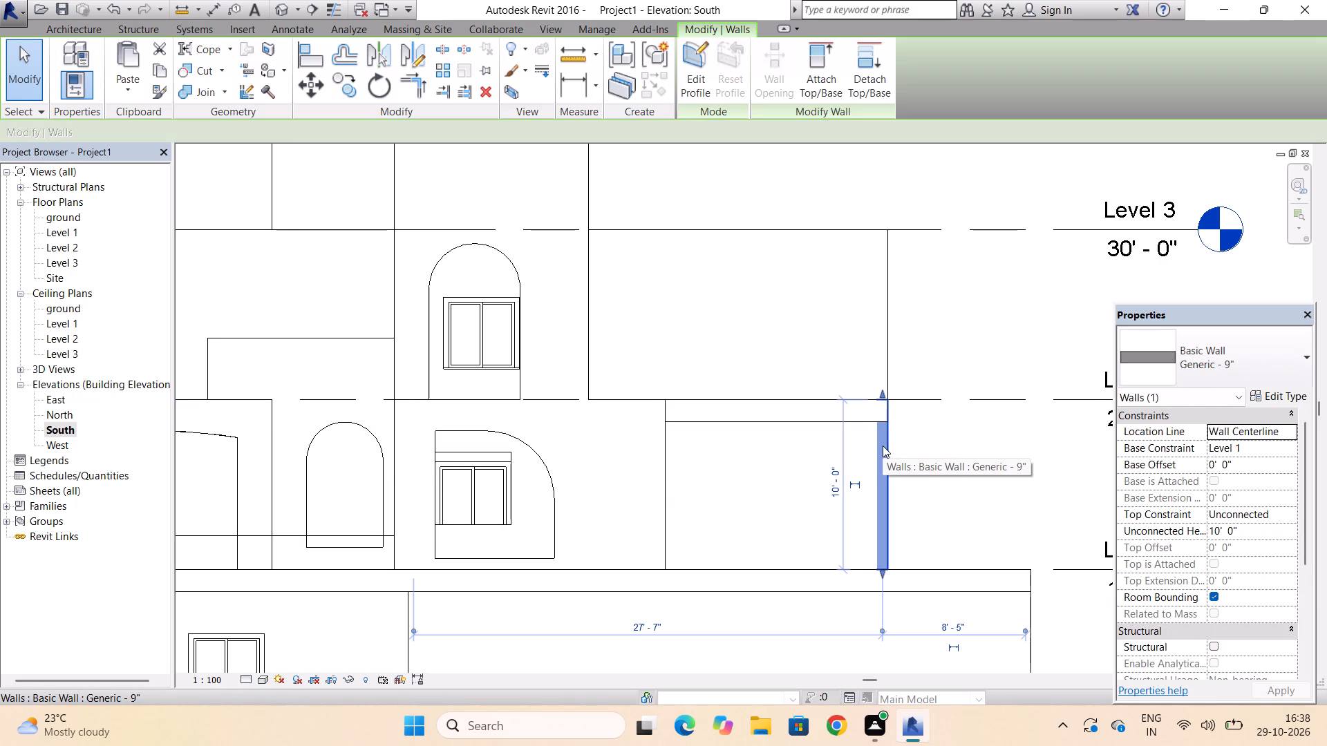
left_click_drag(881, 446, 680, 458)
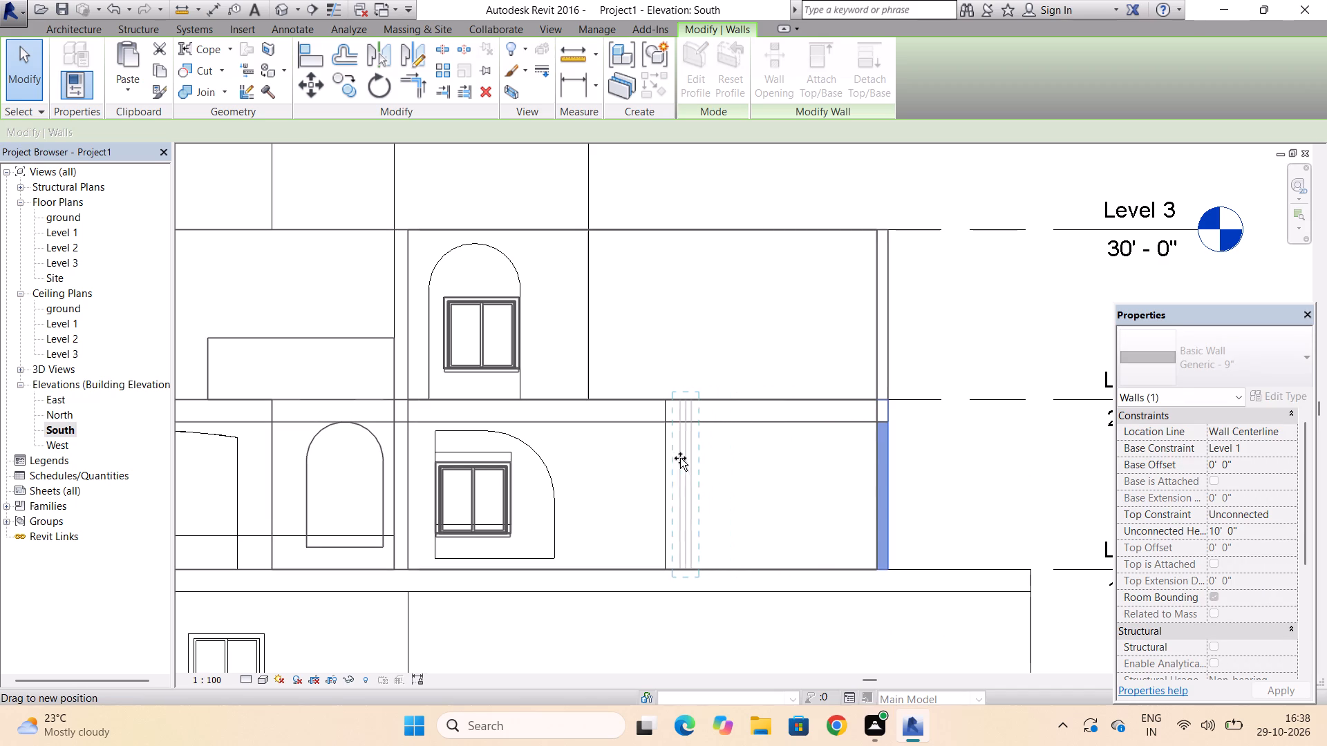
left_click_drag(680, 458, 656, 458)
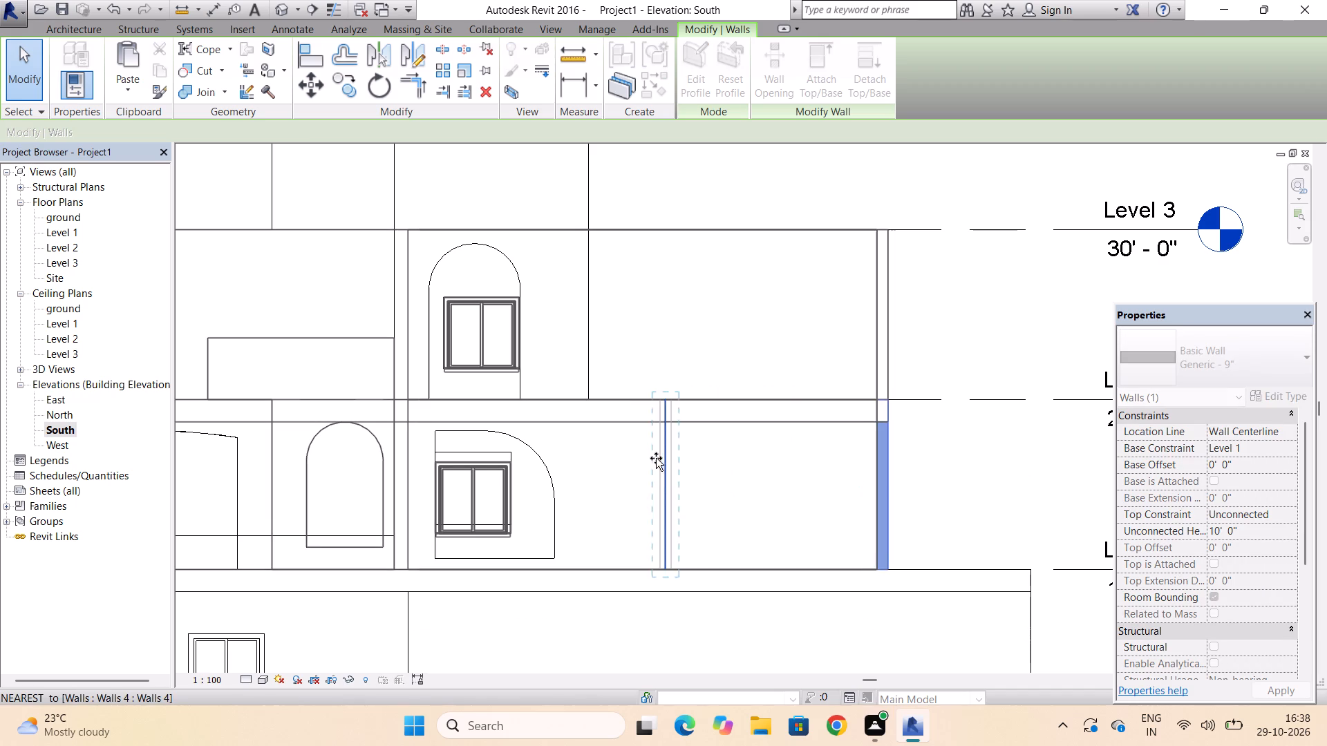
left_click_drag(656, 458, 662, 458)
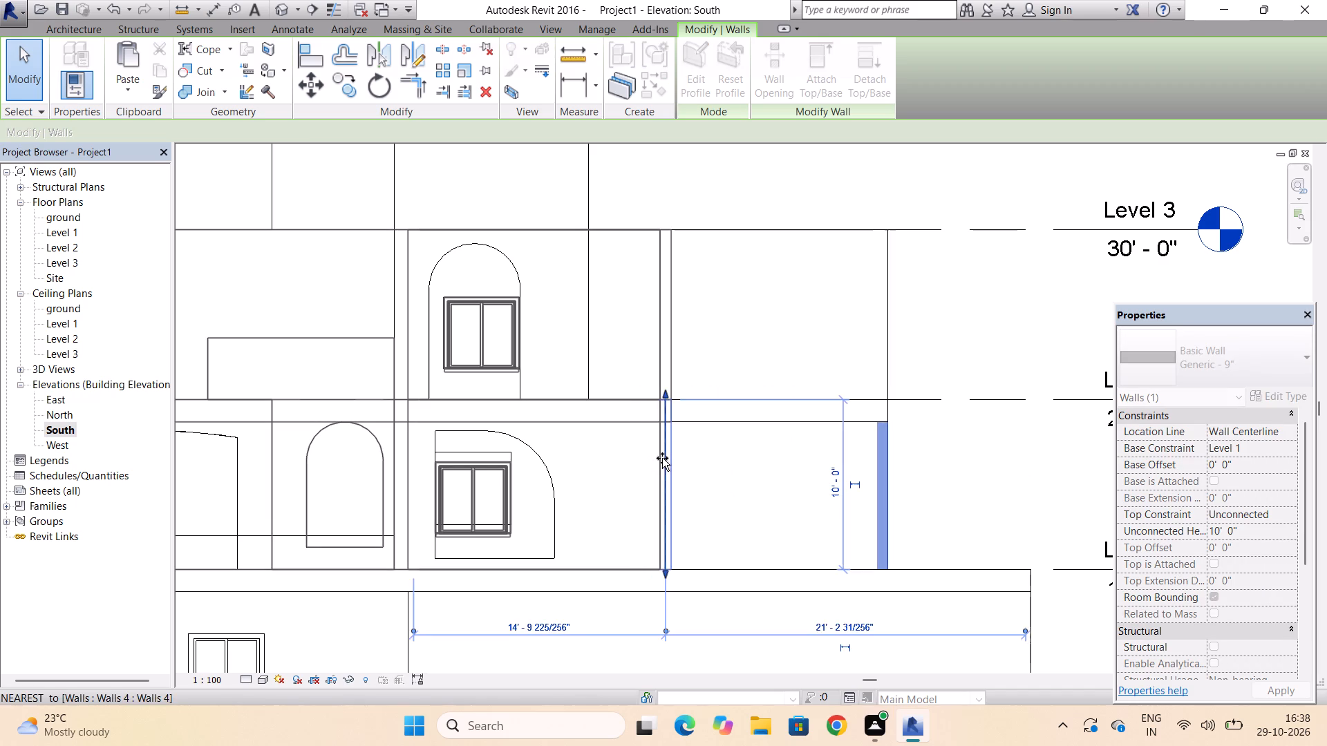
left_click_drag(662, 458, 655, 458)
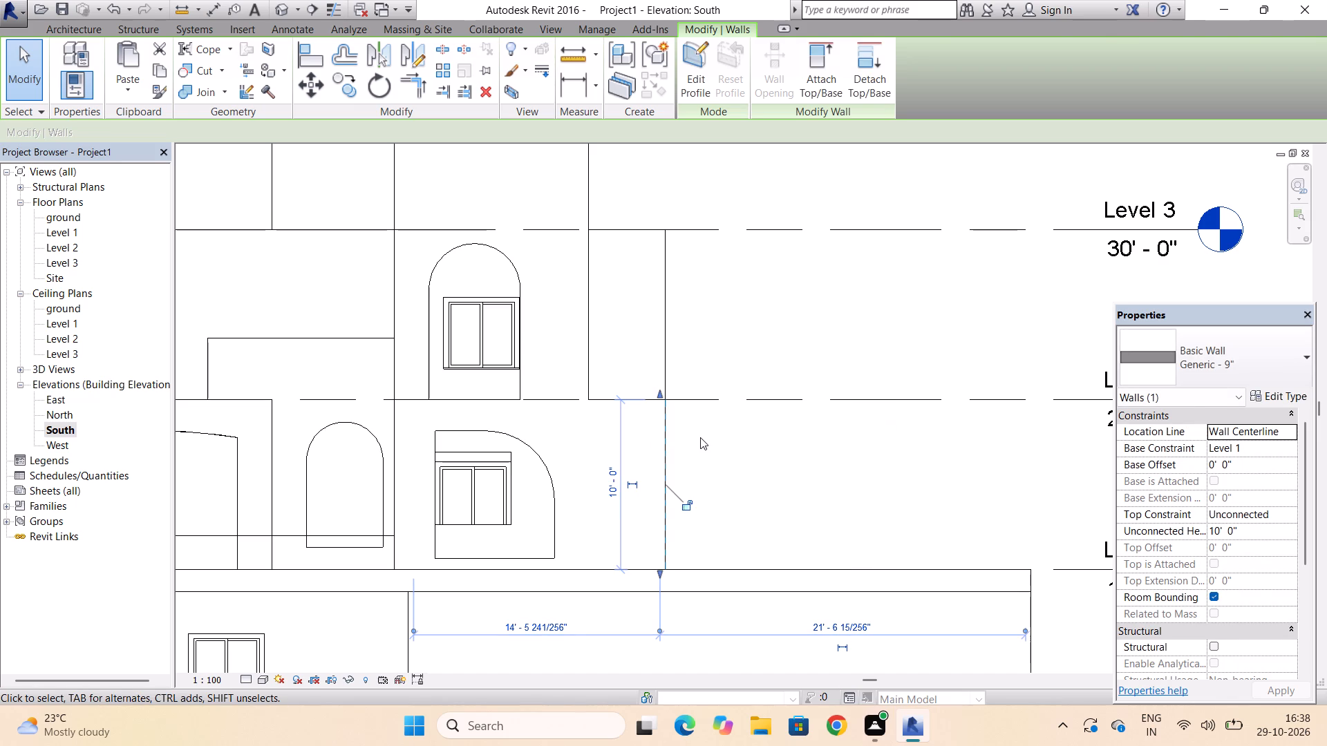
key("Escape")
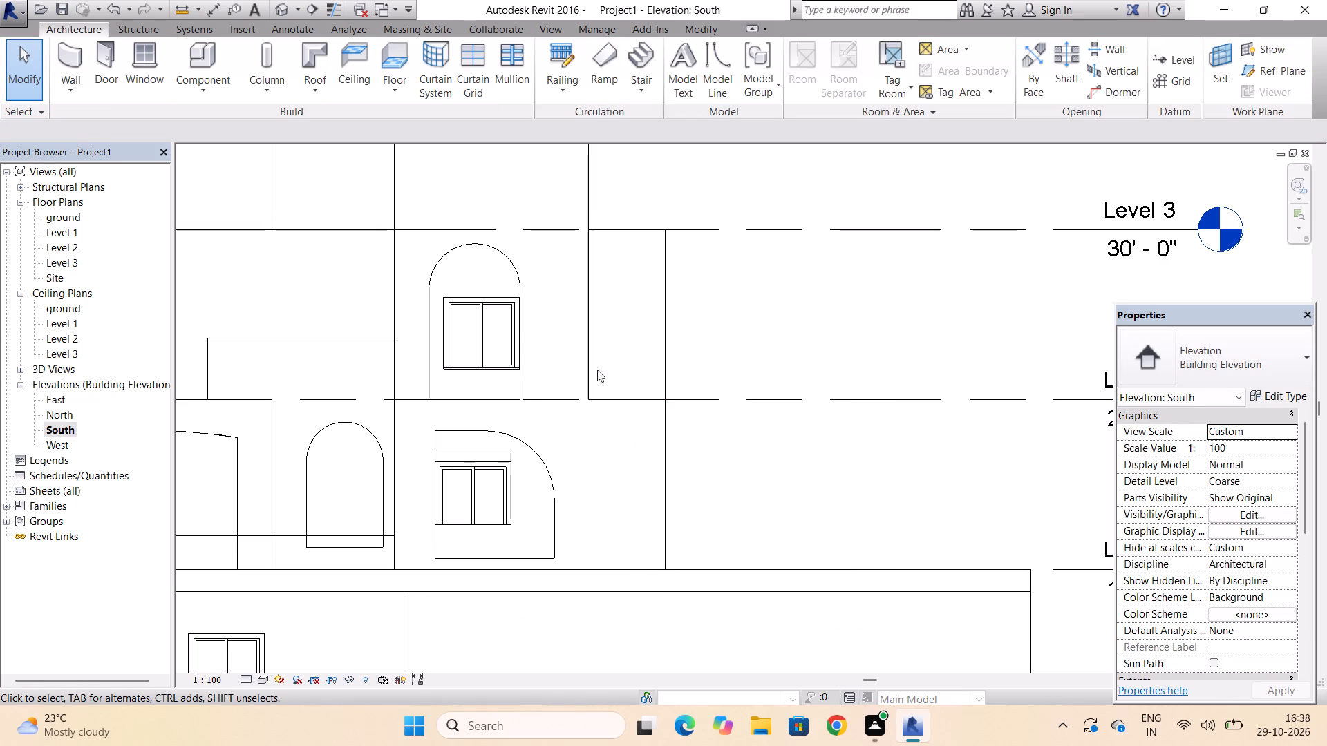
Lower the top edge of the rectangular opening in Walls 3 to the top of the Level 1 window frame.
scroll(470, 510, "up", 4)
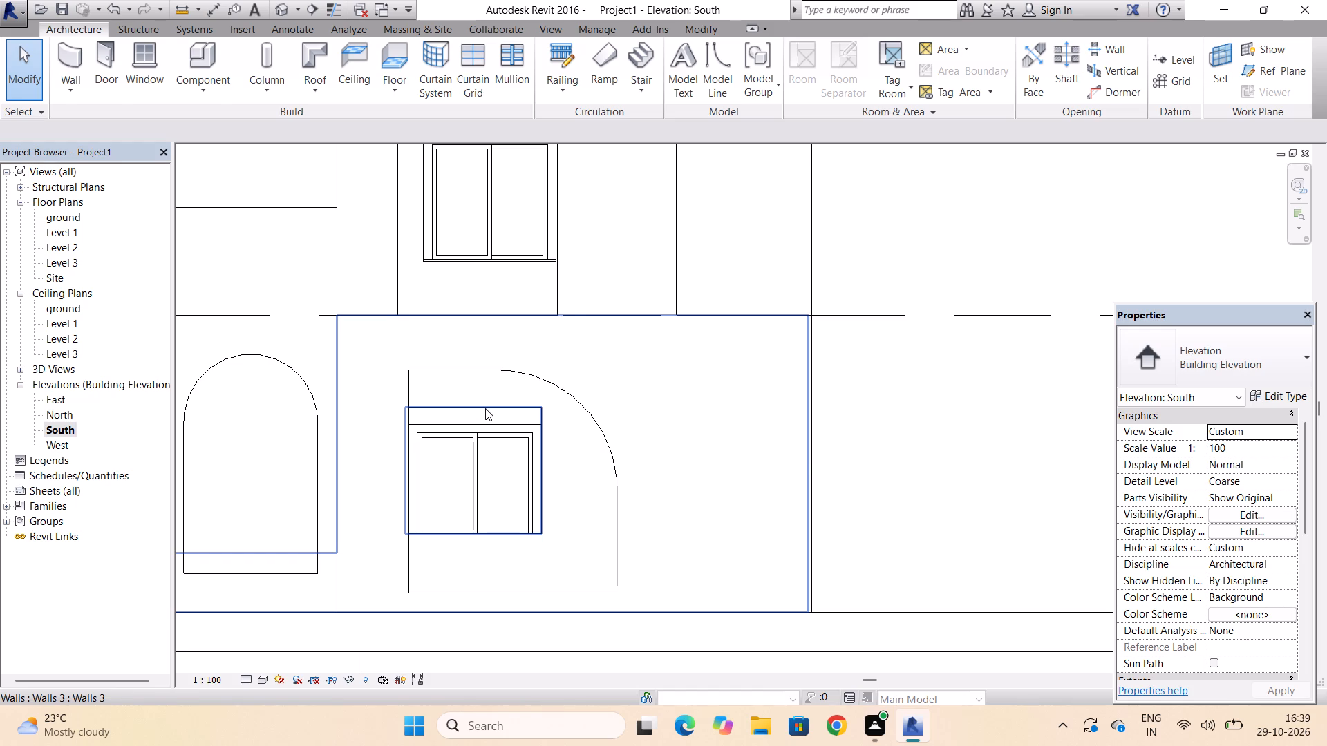
left_click(485, 408)
left_click_drag(473, 410, 474, 423)
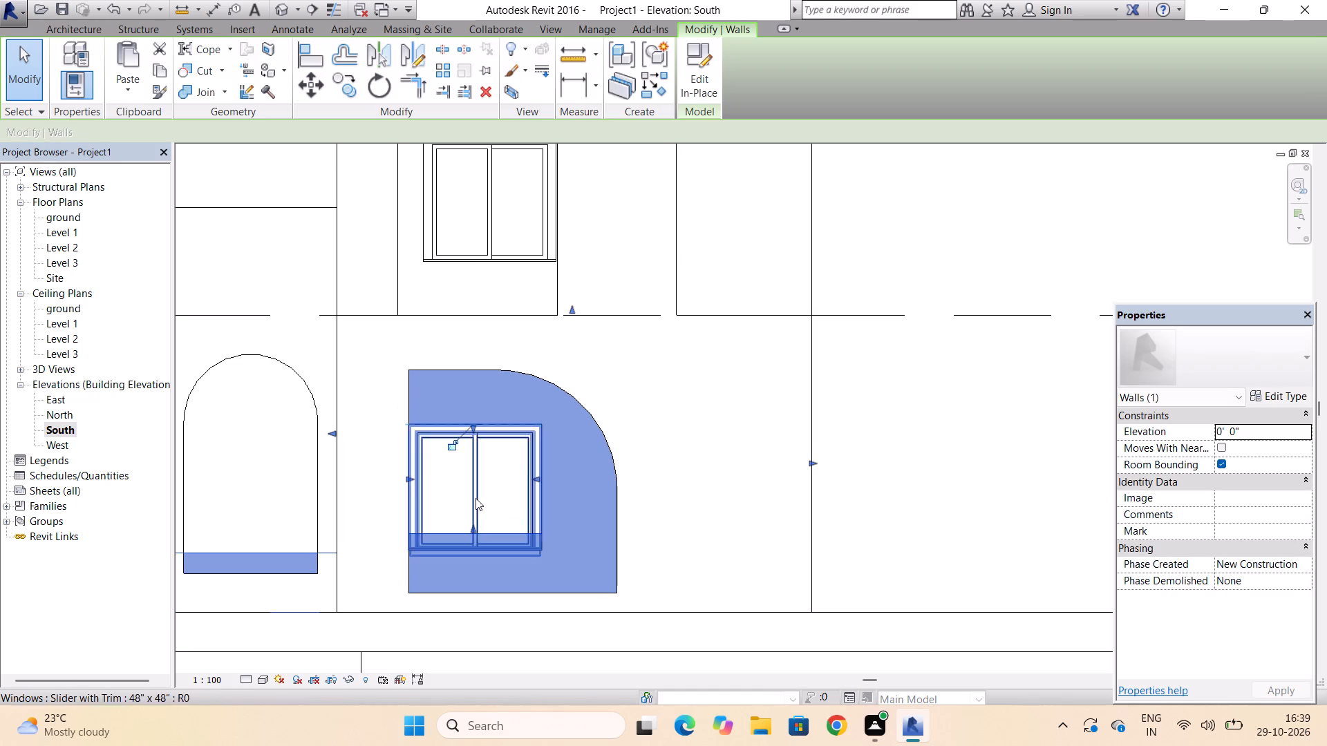
Lower the bottom edge of the rectangular opening in Walls 3 to the bottom of the Level 1 window.
scroll(475, 552, "up", 2)
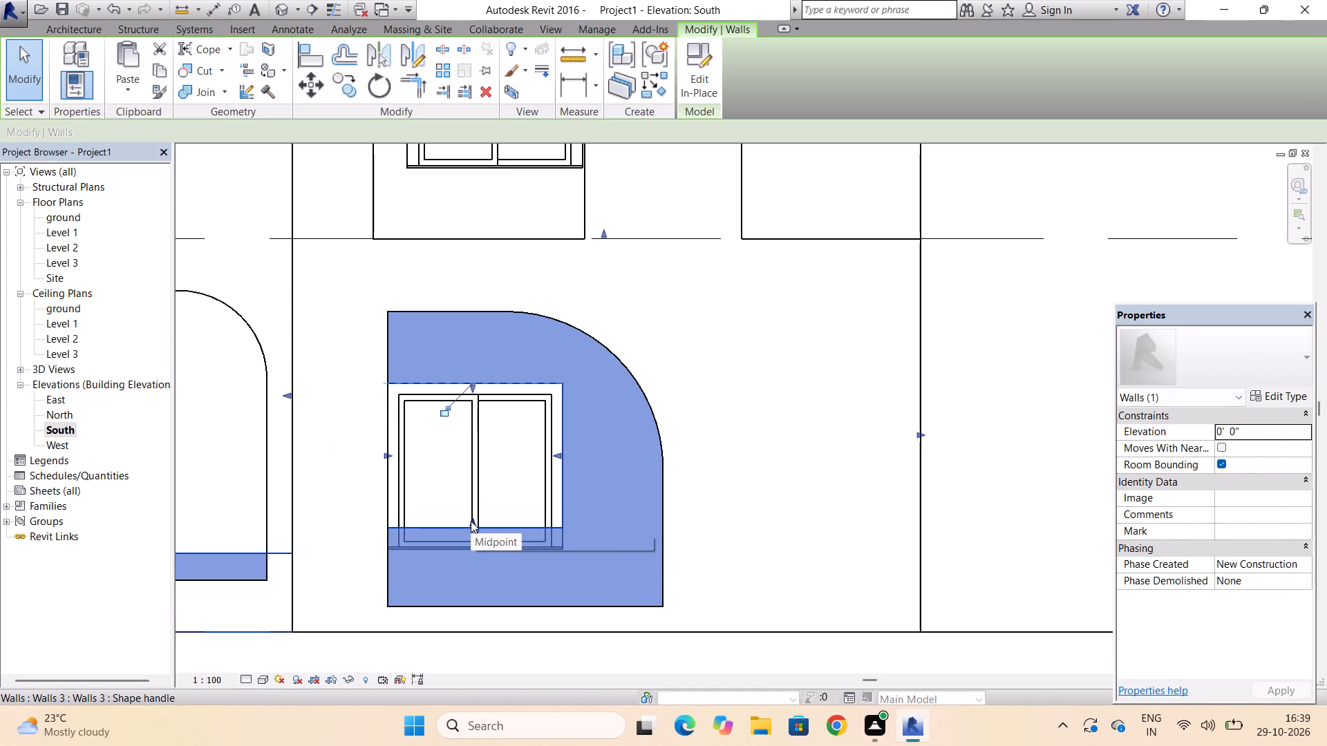
left_click_drag(471, 521, 465, 549)
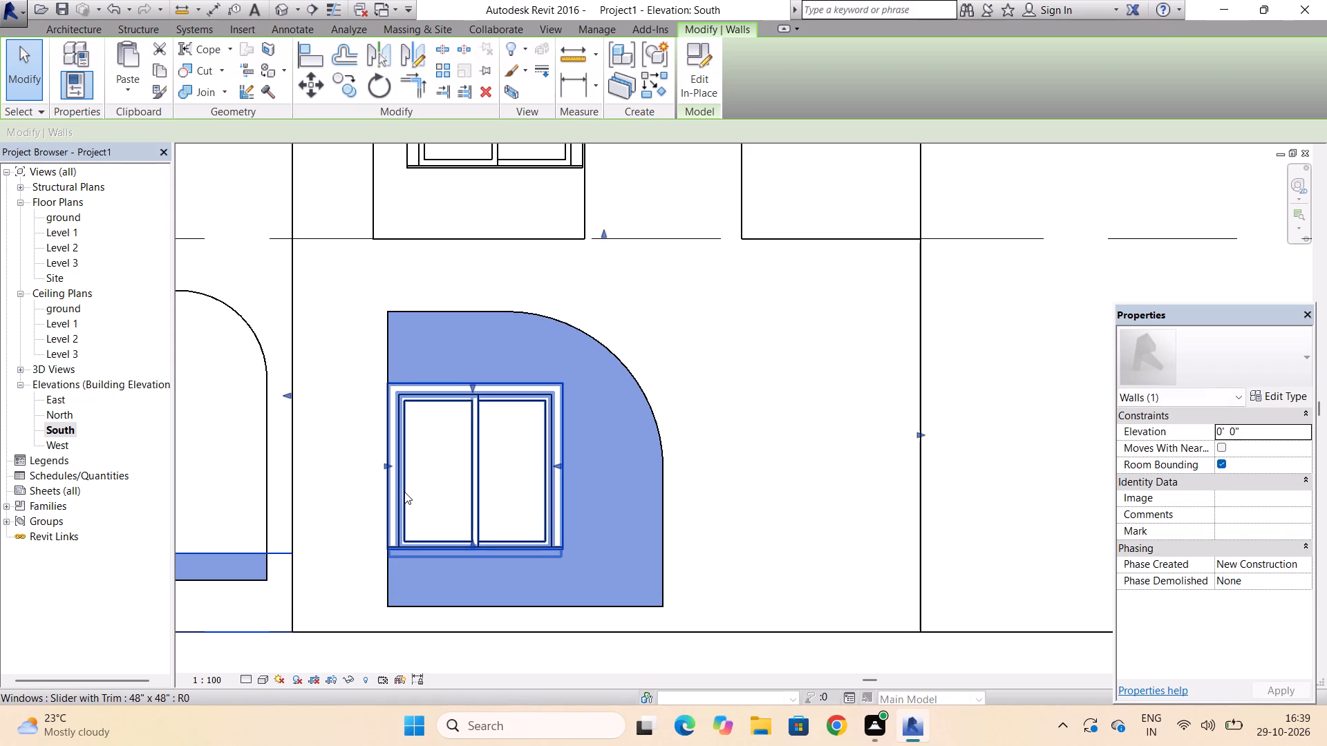
Shift the Level 1 slider window slightly left so its inner frame meets the opening's left edge, and deselect it.
scroll(404, 492, "up", 4)
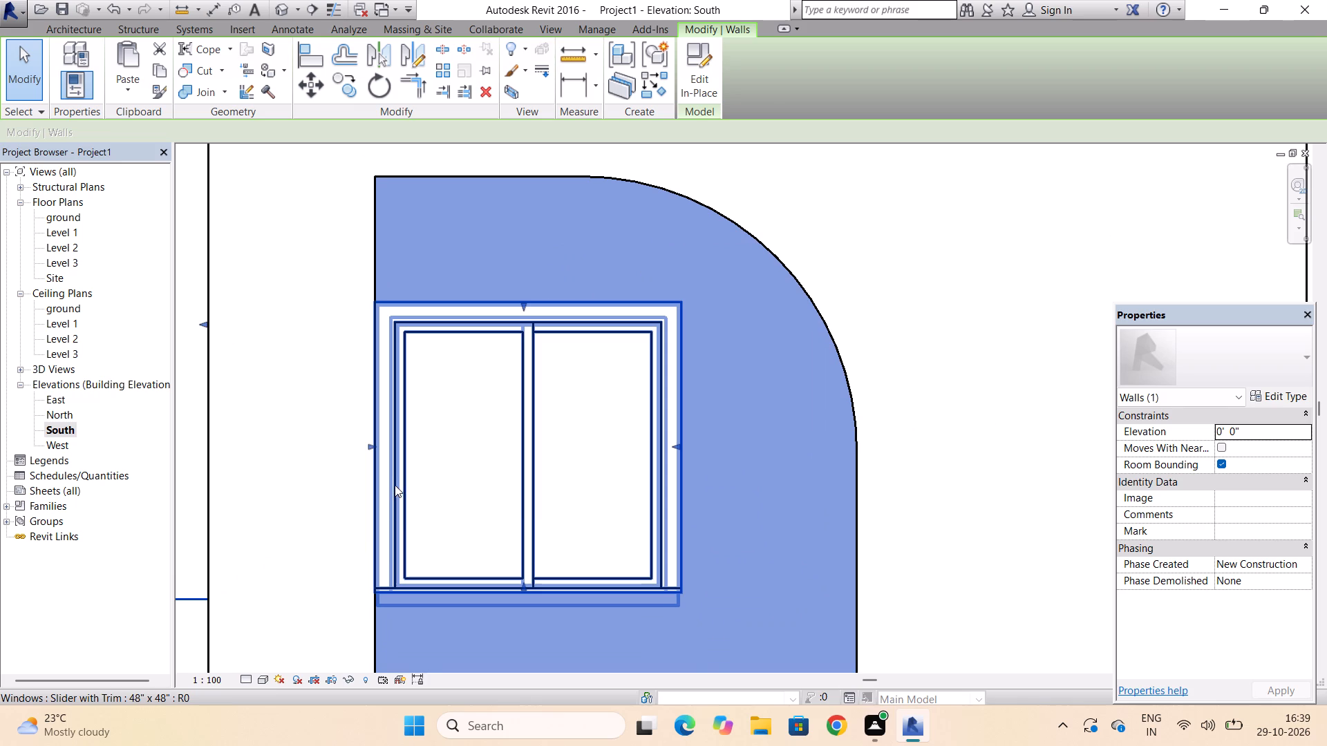
left_click(395, 485)
left_click_drag(395, 485, 366, 487)
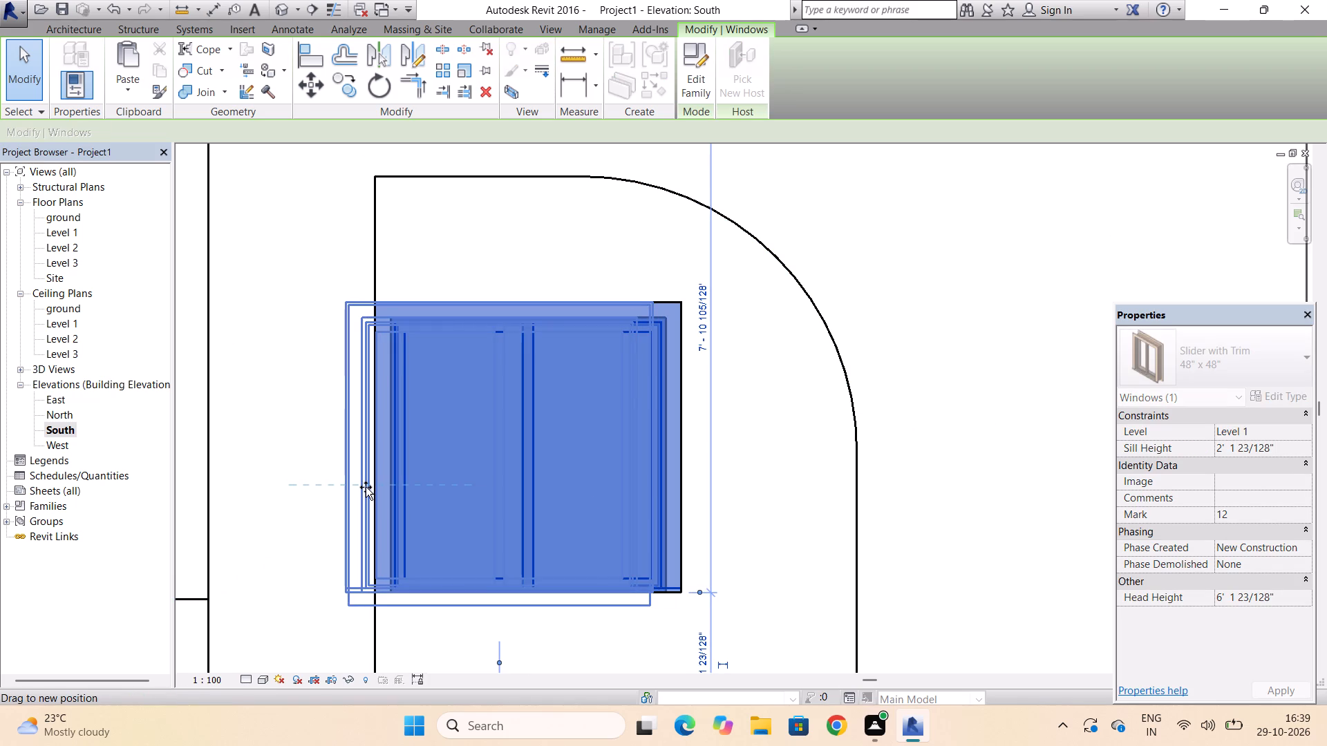
left_click_drag(366, 487, 377, 487)
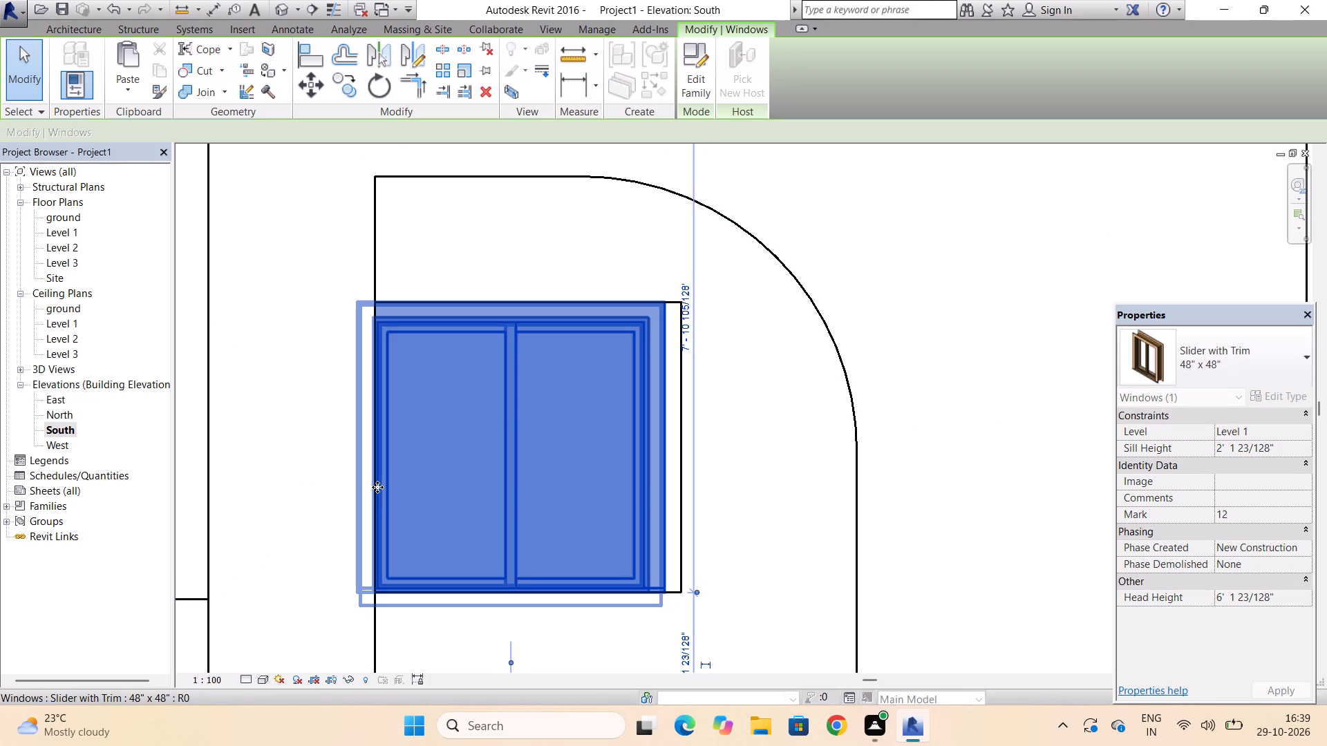
left_click(316, 321)
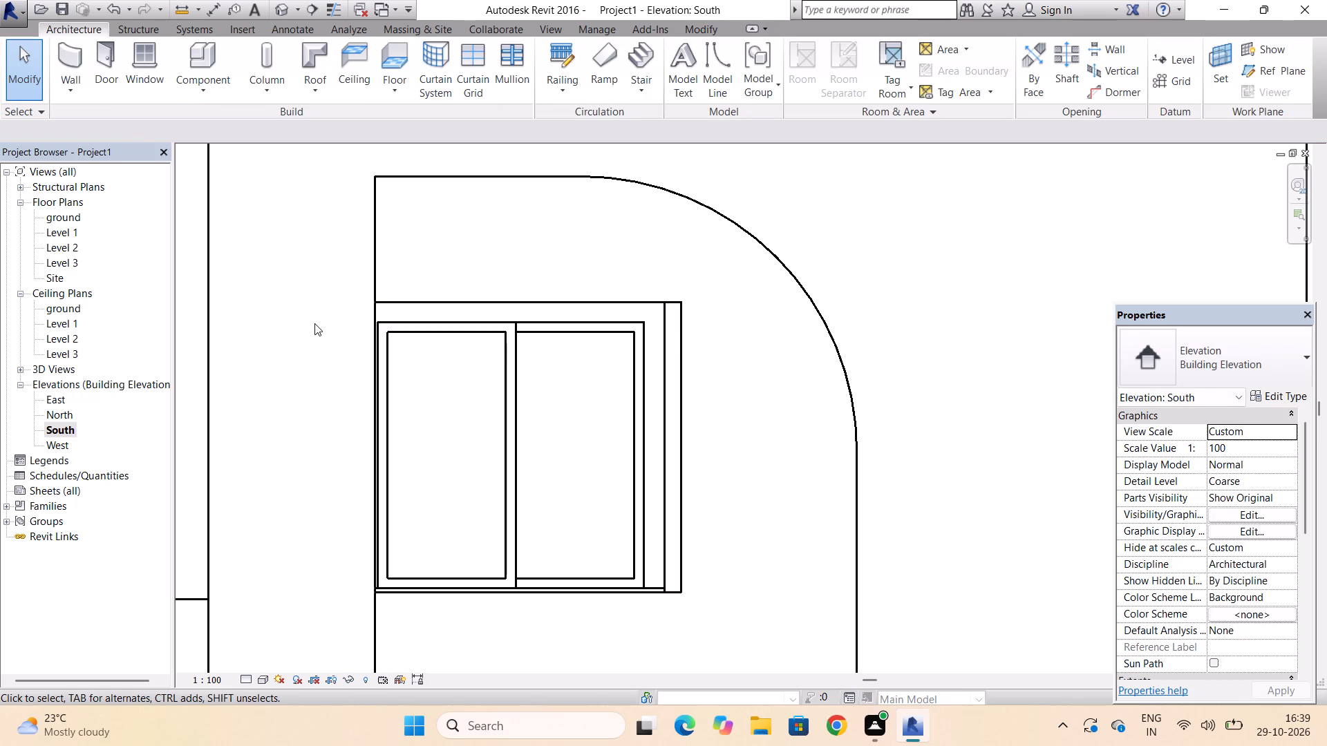
Pull the right and top edges of the Walls 3 opening in to the Level 1 window's inner frame, dismissing the pop-up.
left_click(668, 365)
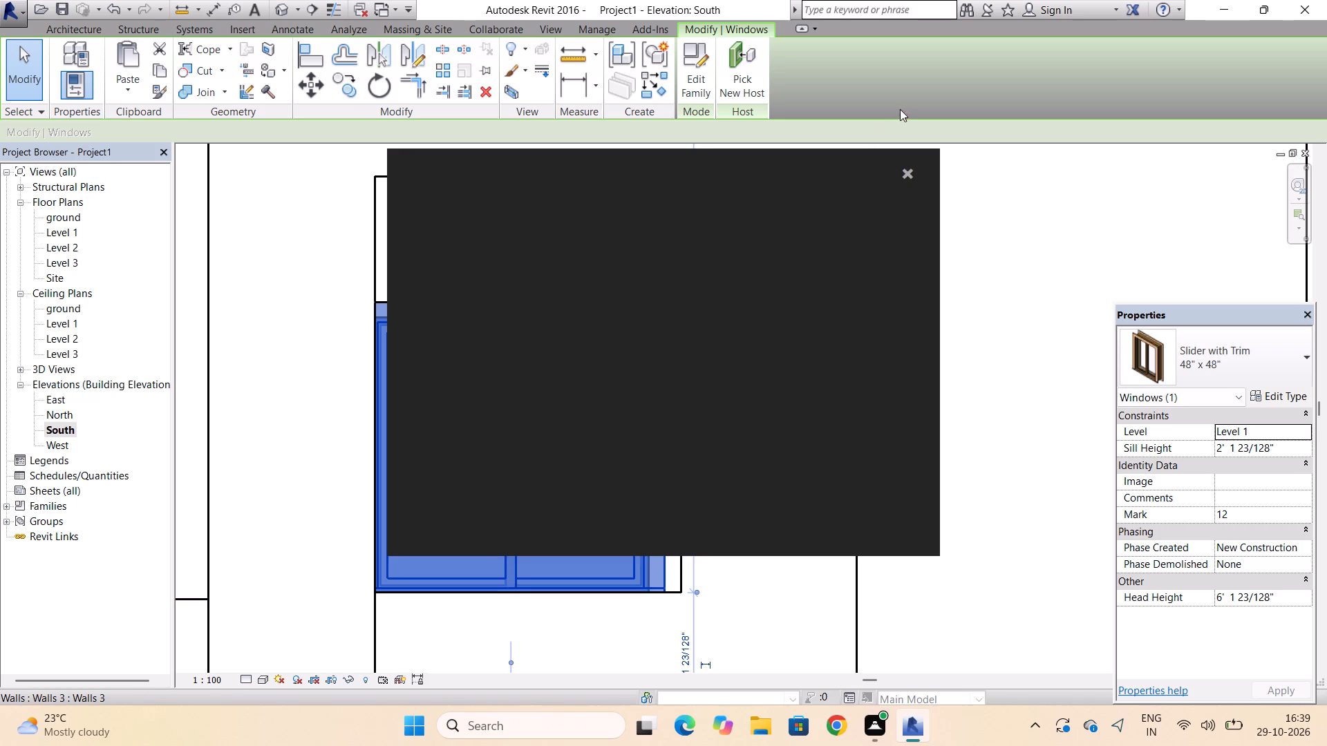
left_click(904, 175)
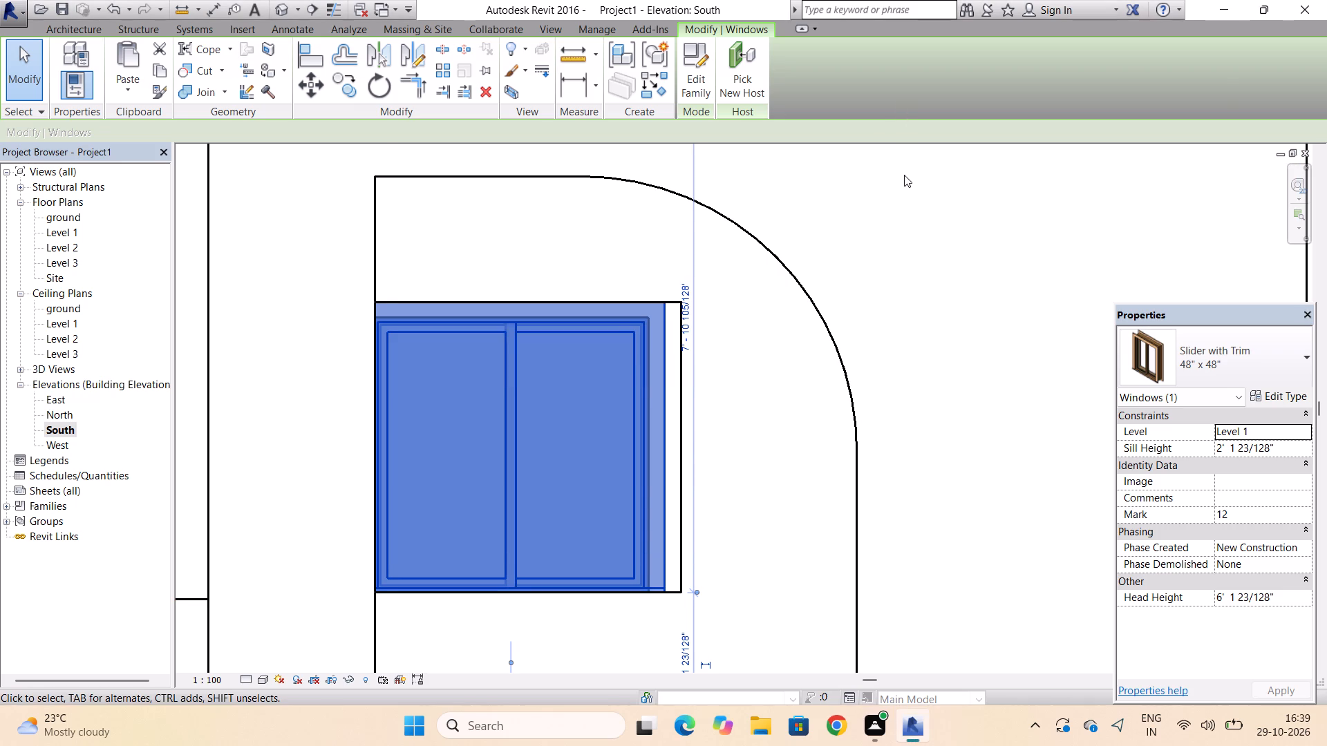
key("Escape")
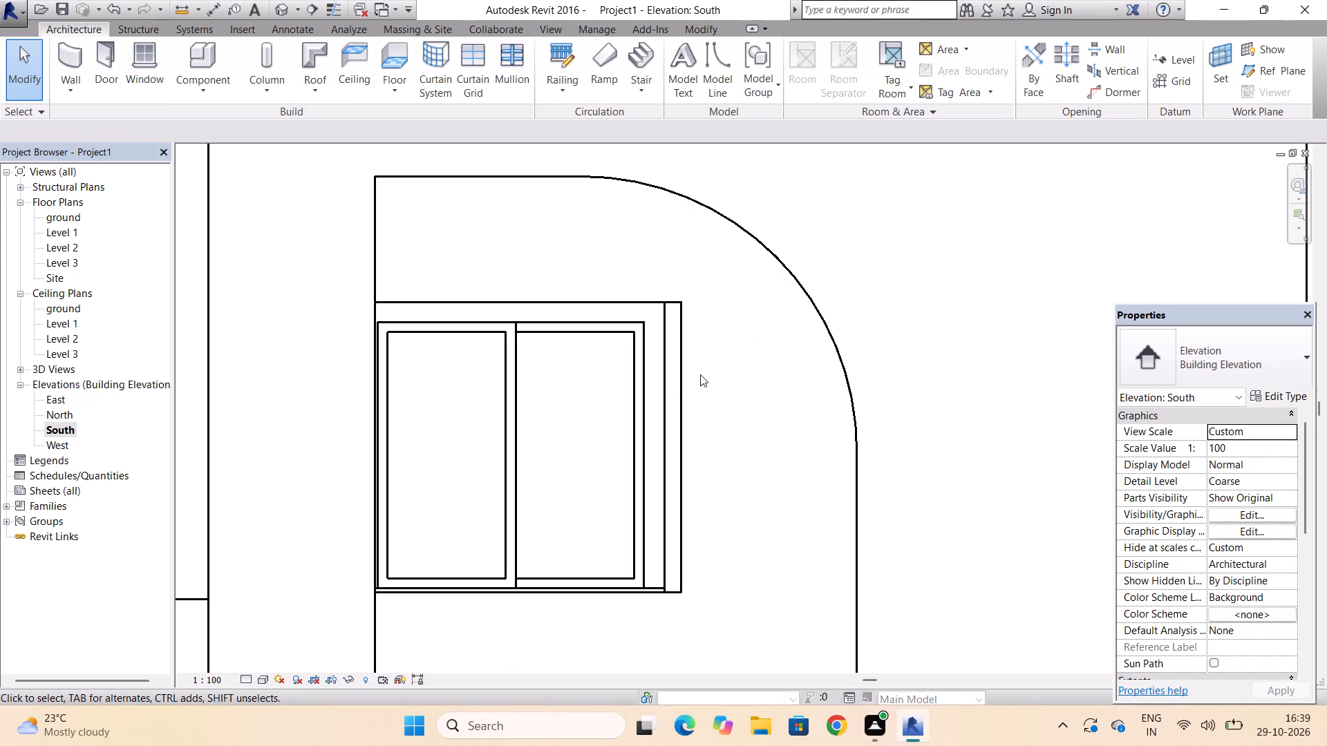
left_click(682, 384)
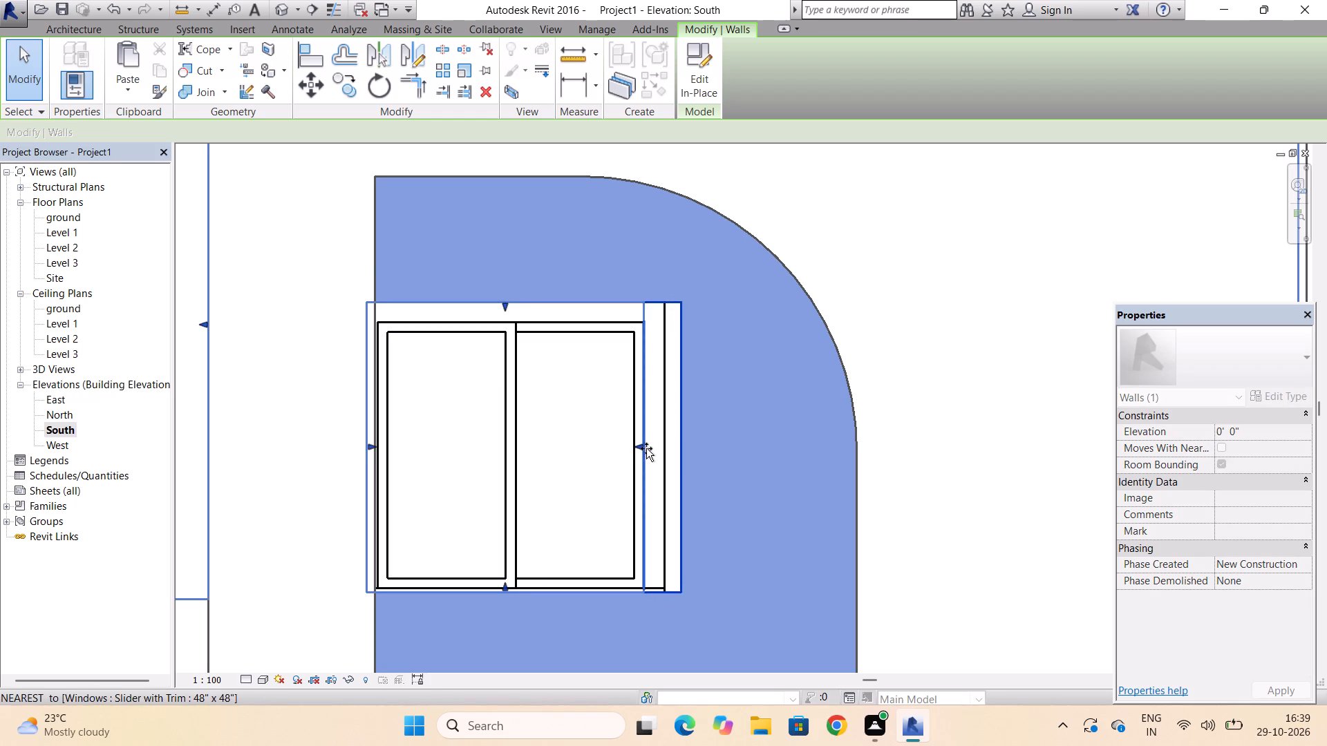
scroll(493, 309, "up", 4)
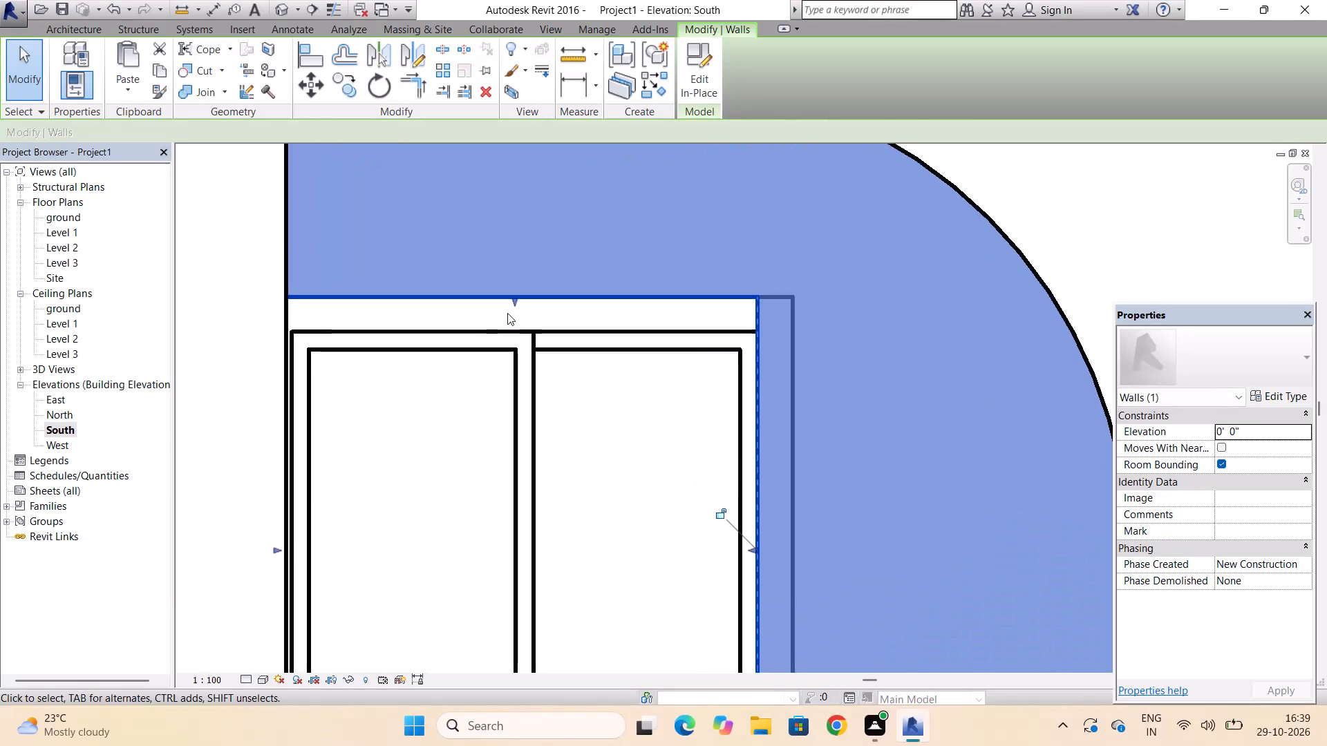
left_click_drag(515, 299, 515, 327)
scroll(515, 327, "down", 3)
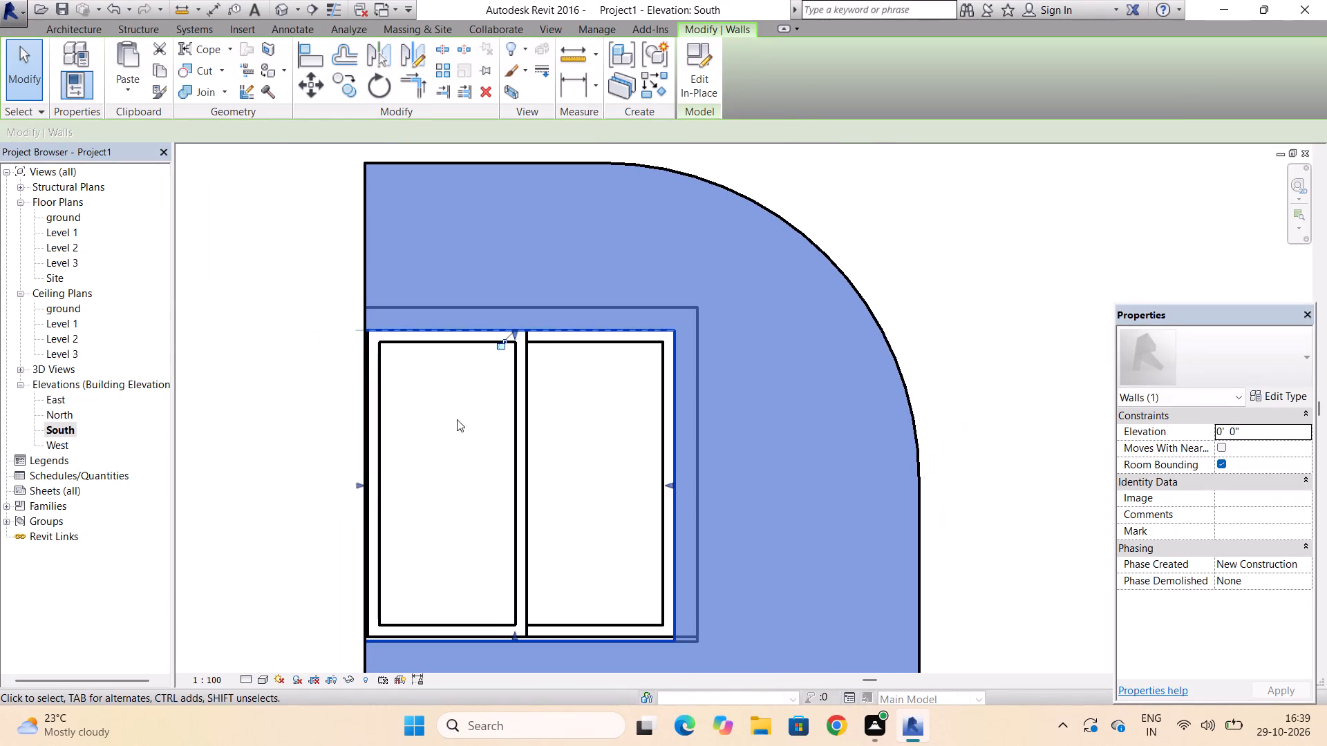
scroll(358, 486, "up", 9)
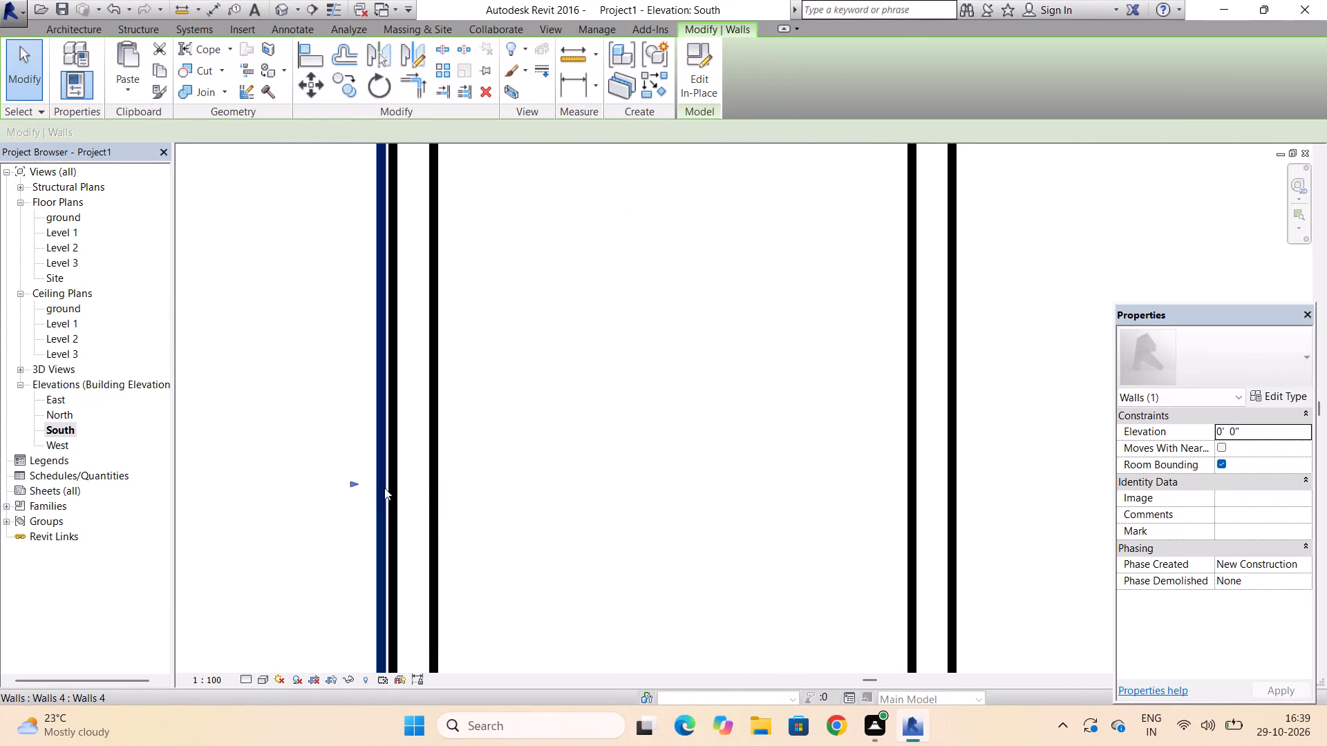
left_click(395, 487)
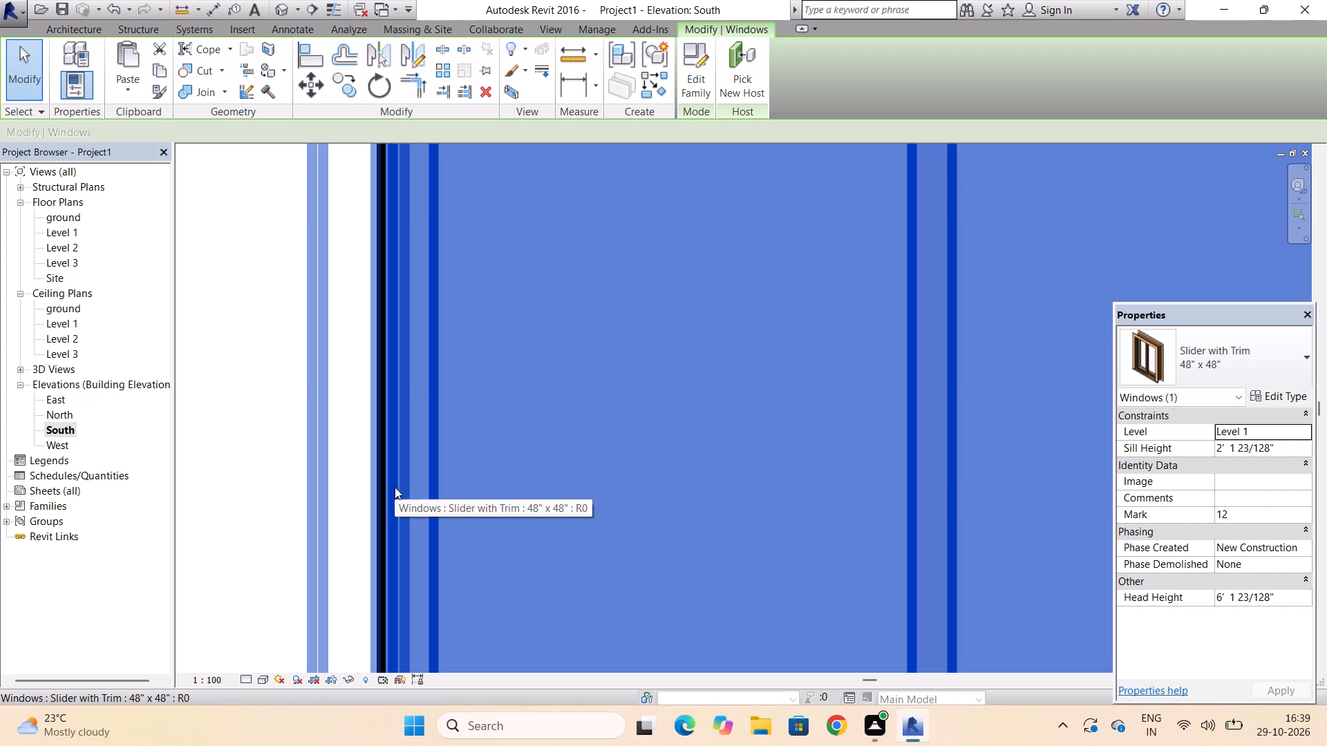
scroll(395, 487, "down", 9)
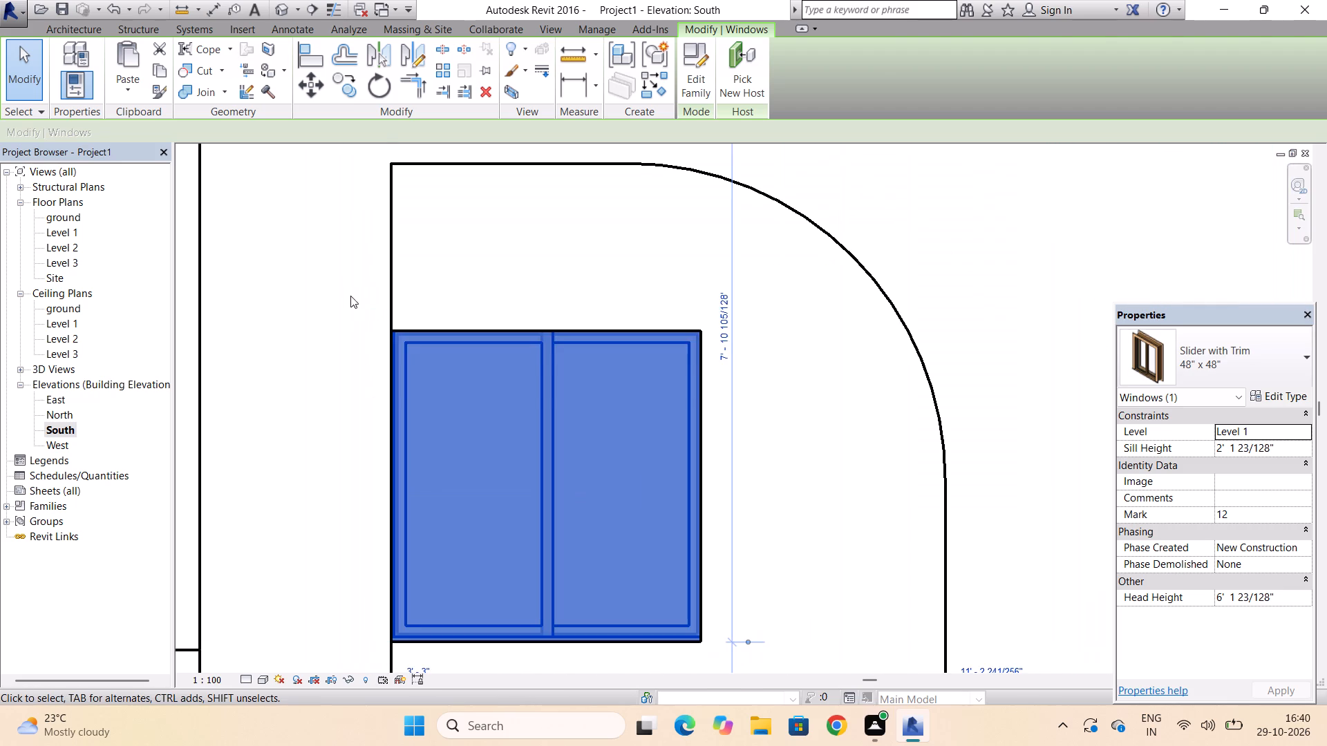
left_click(349, 265)
Open the extrusion sketch of in-place Walls 3 for editing at its low left end beside the curved wall, dismissing the pop-up.
scroll(443, 291, "down", 8)
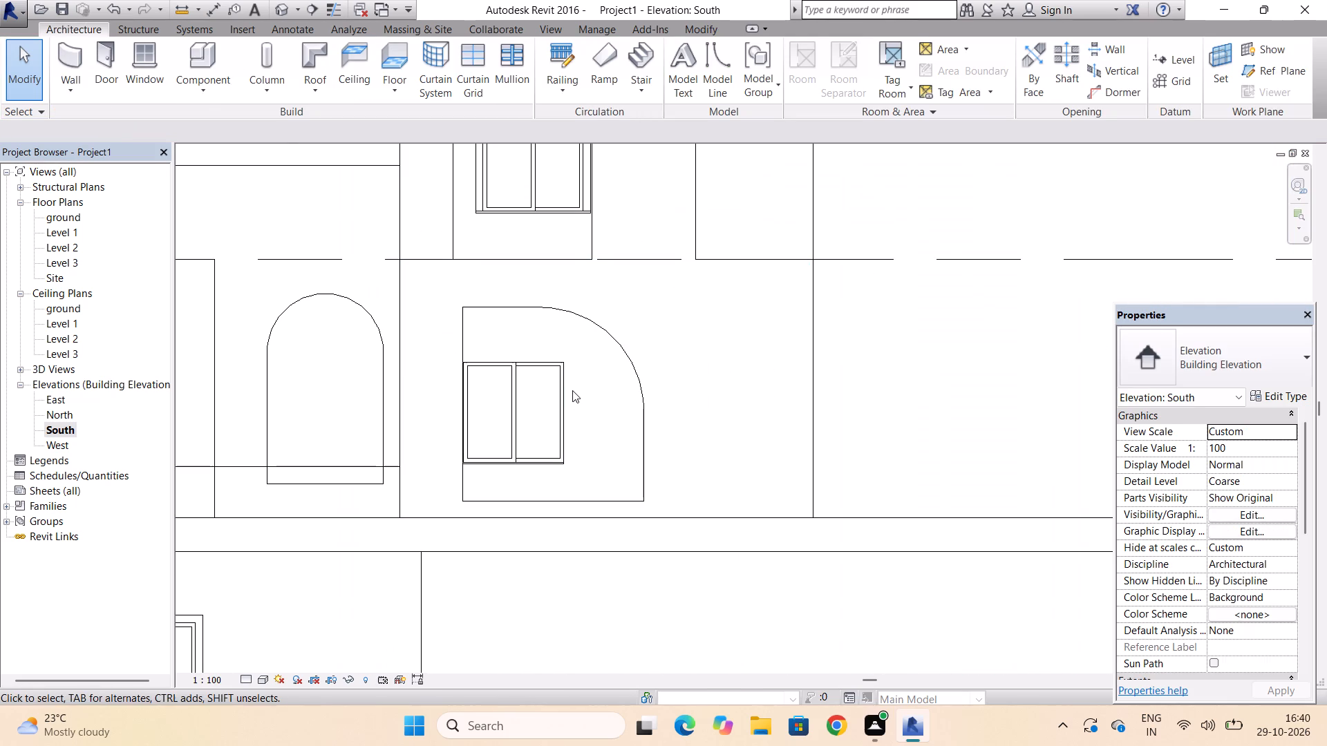
scroll(572, 390, "down", 8)
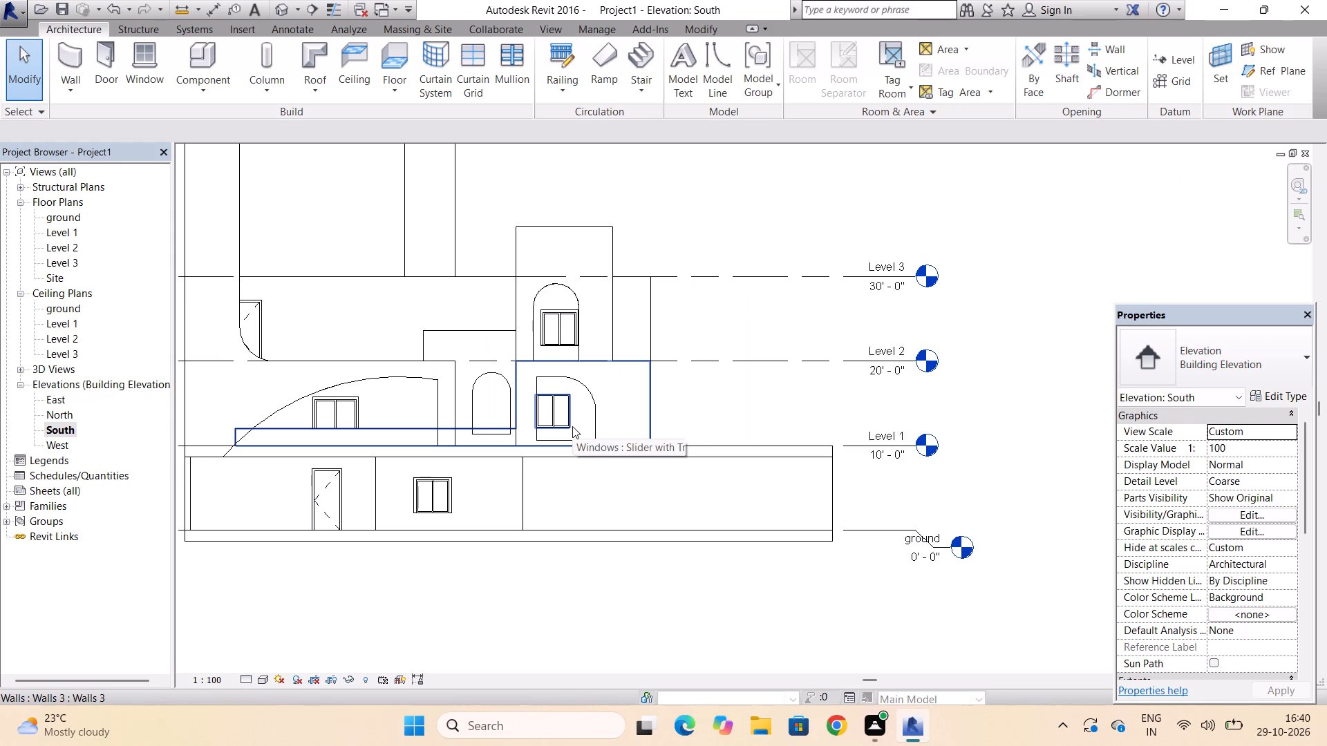
scroll(572, 426, "down", 2)
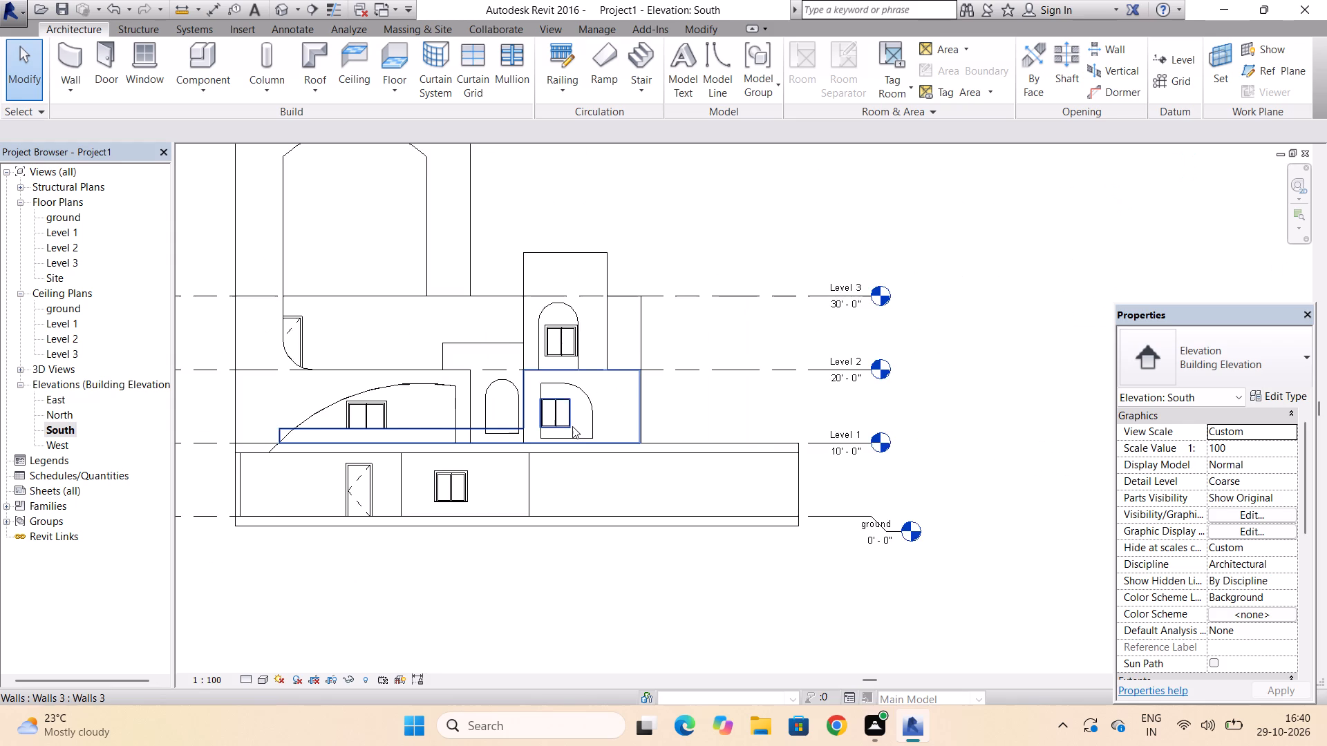
scroll(572, 426, "down", 3)
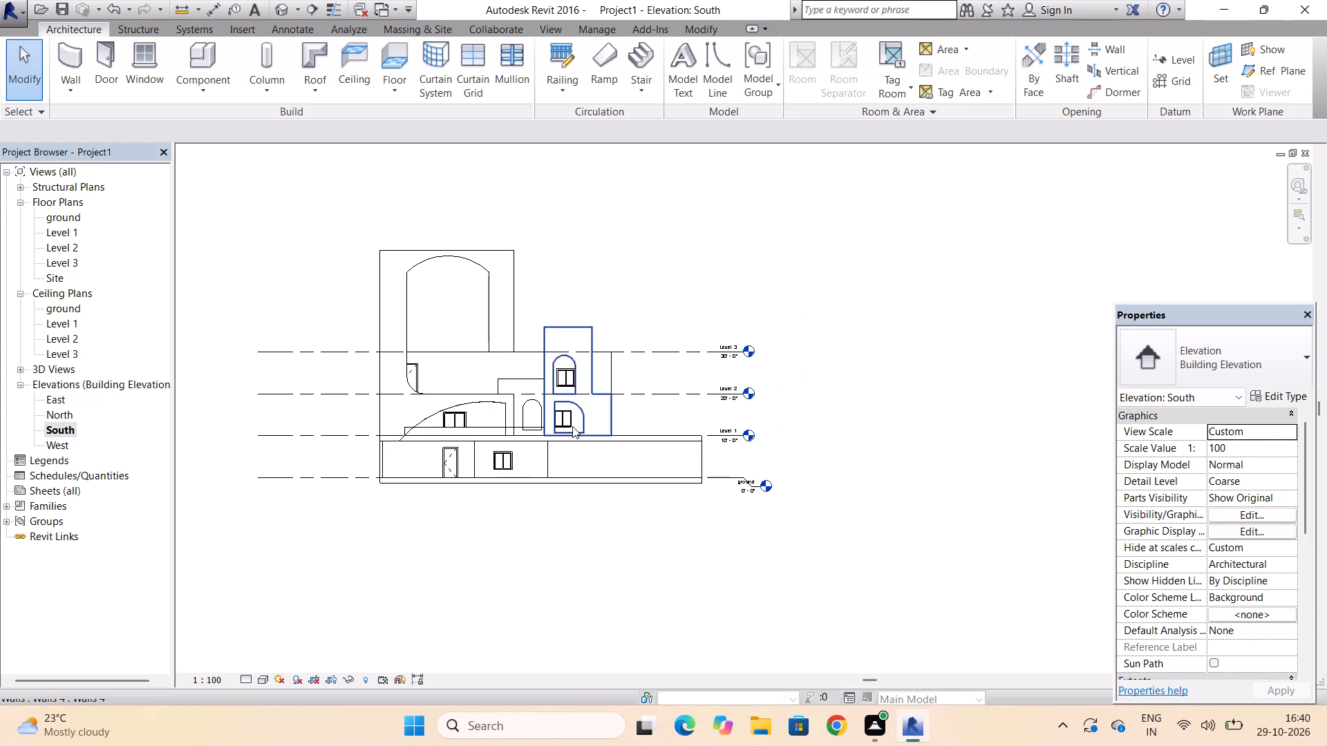
scroll(393, 430, "up", 6)
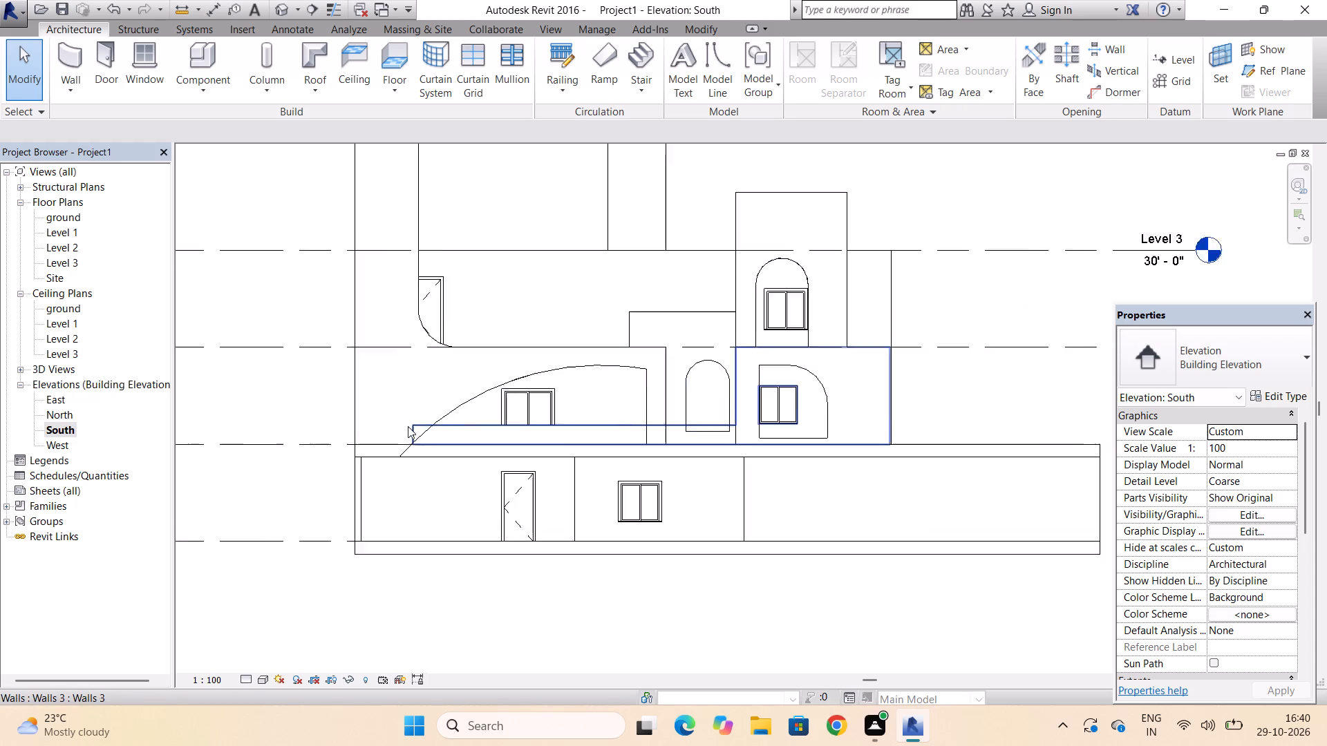
scroll(408, 426, "up", 7)
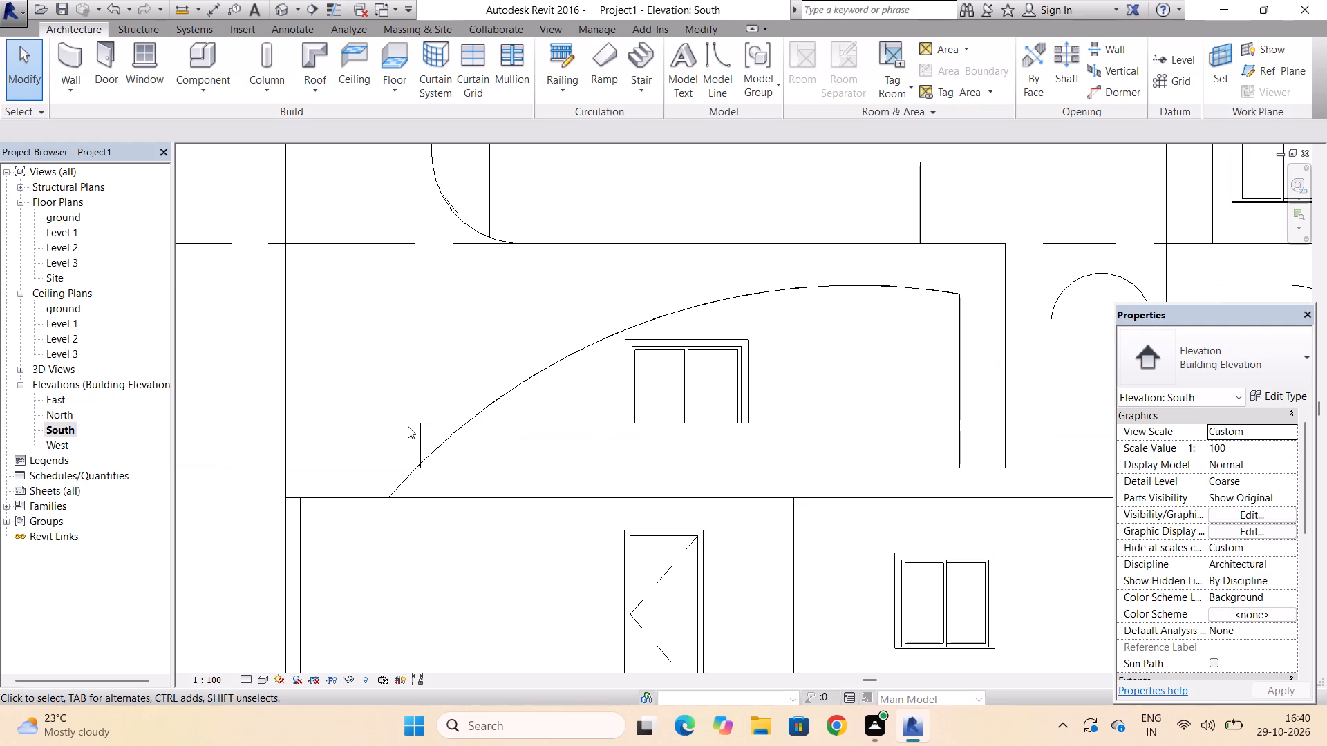
scroll(412, 433, "down", 3)
left_click(419, 438)
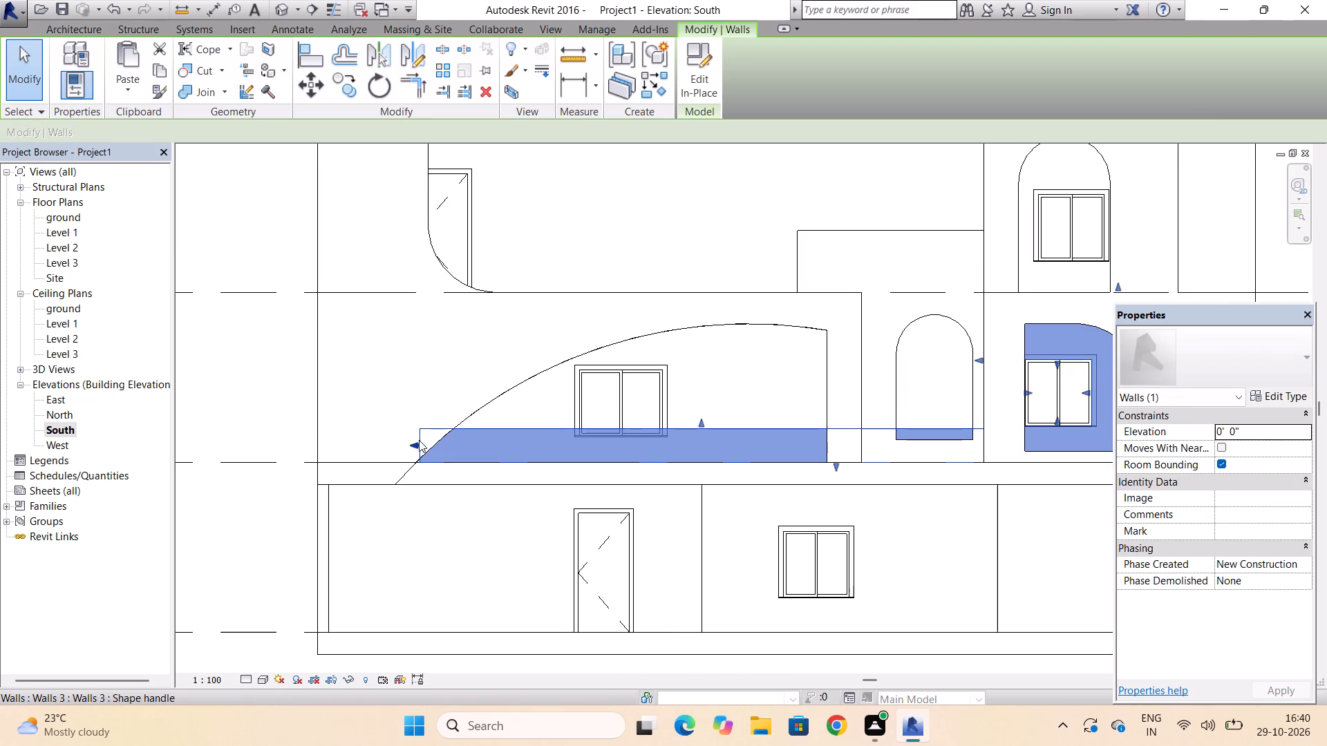
scroll(419, 440, "up", 7)
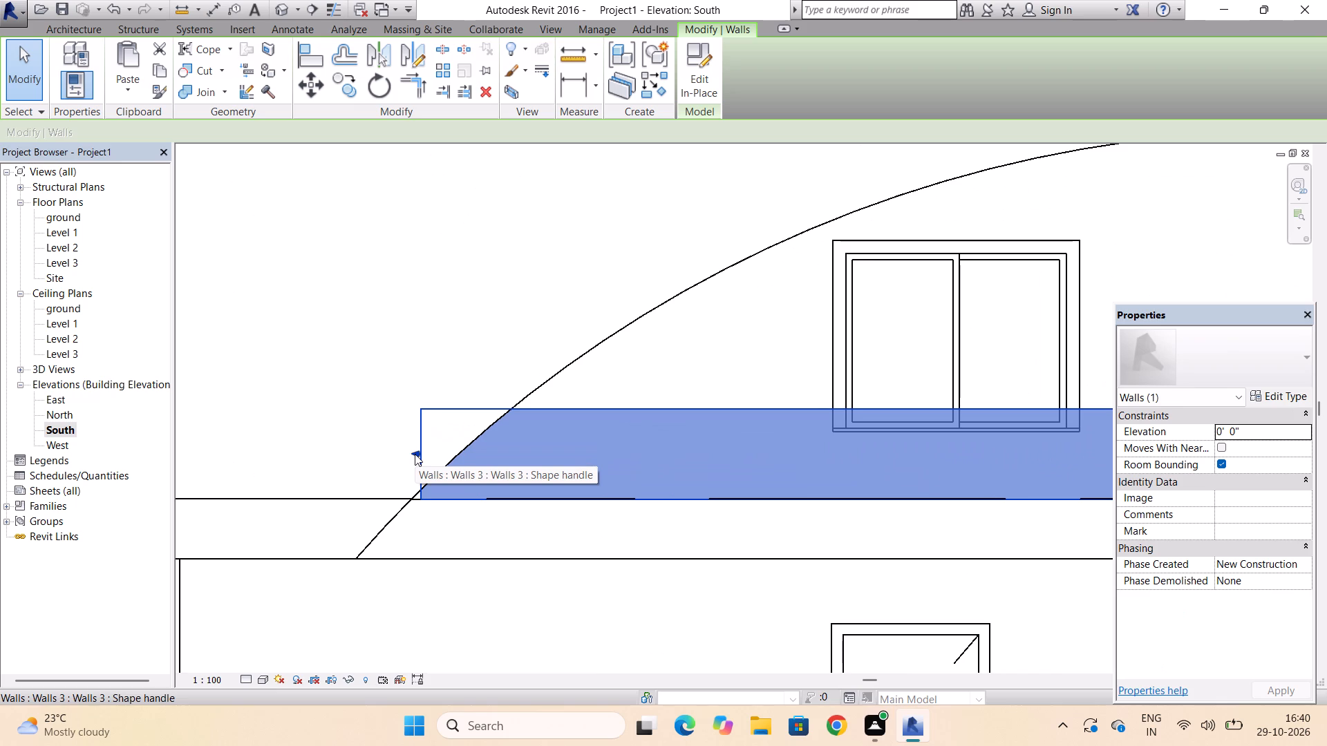
double_click(420, 438)
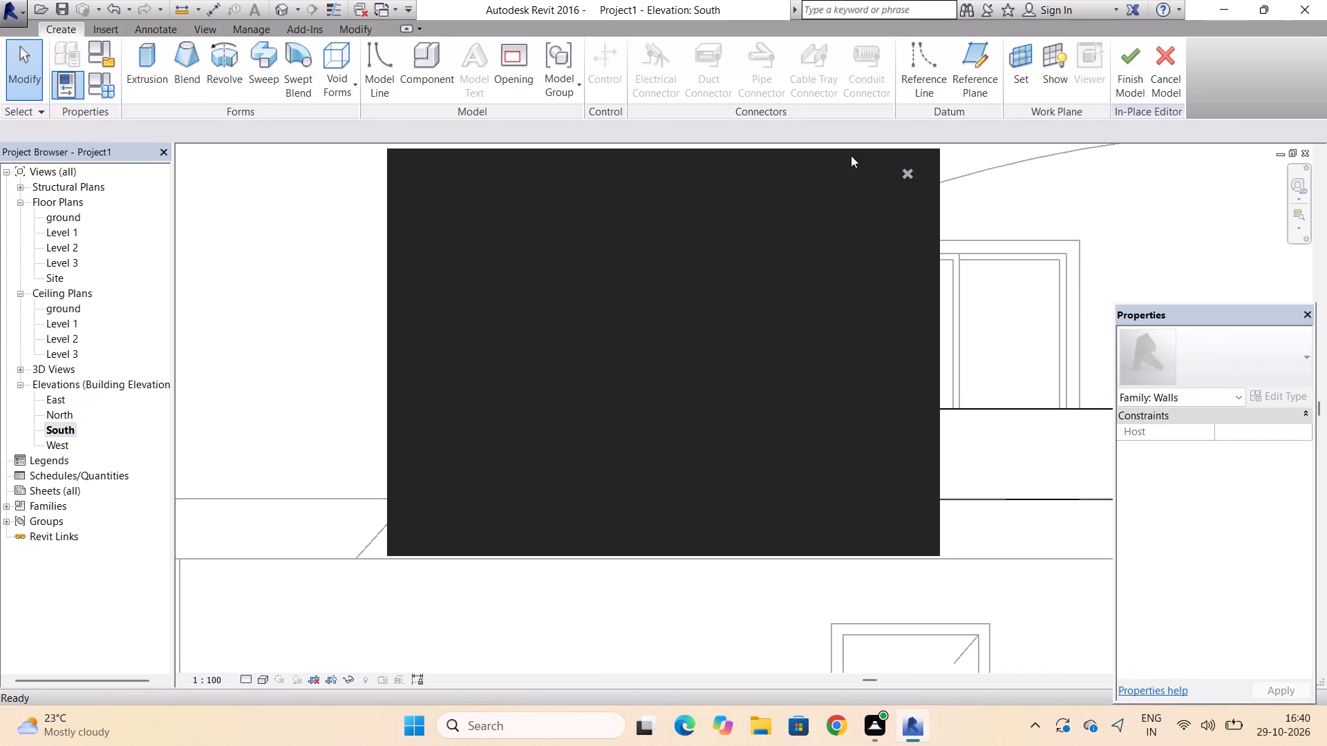
left_click(909, 172)
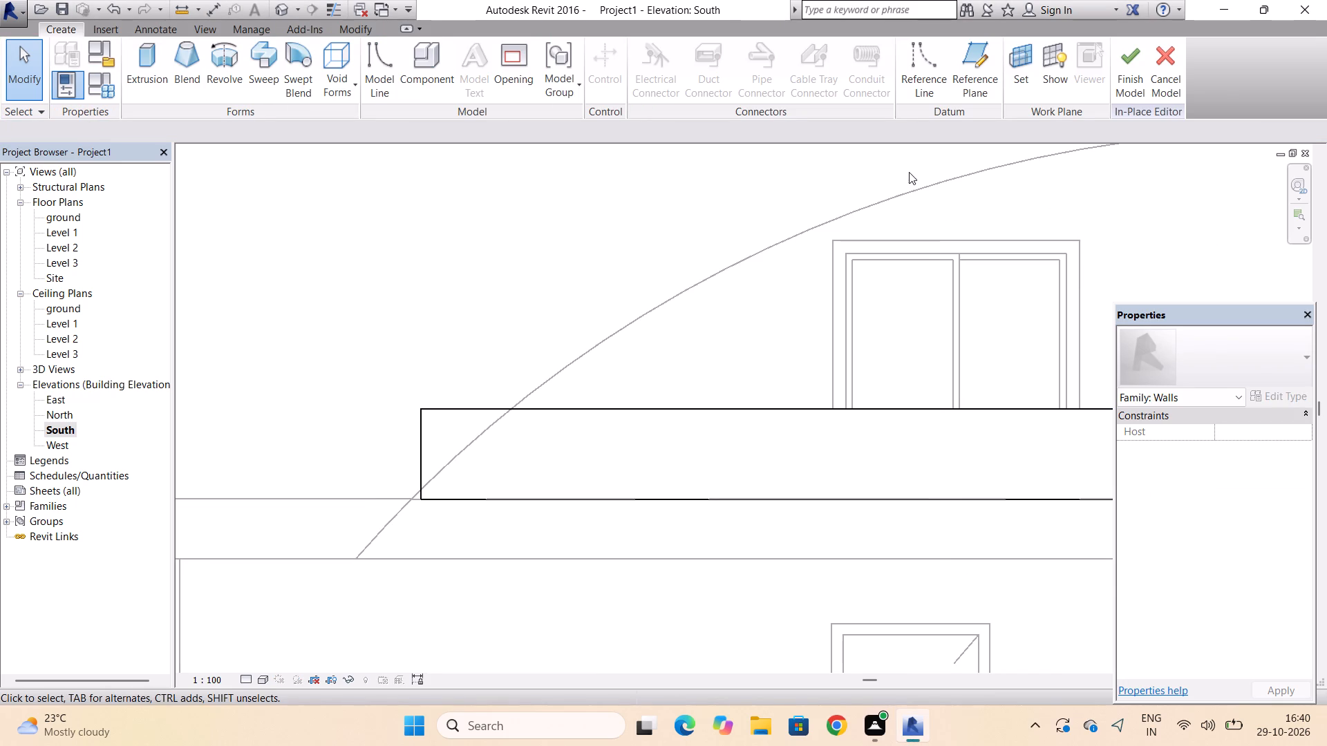
double_click(600, 414)
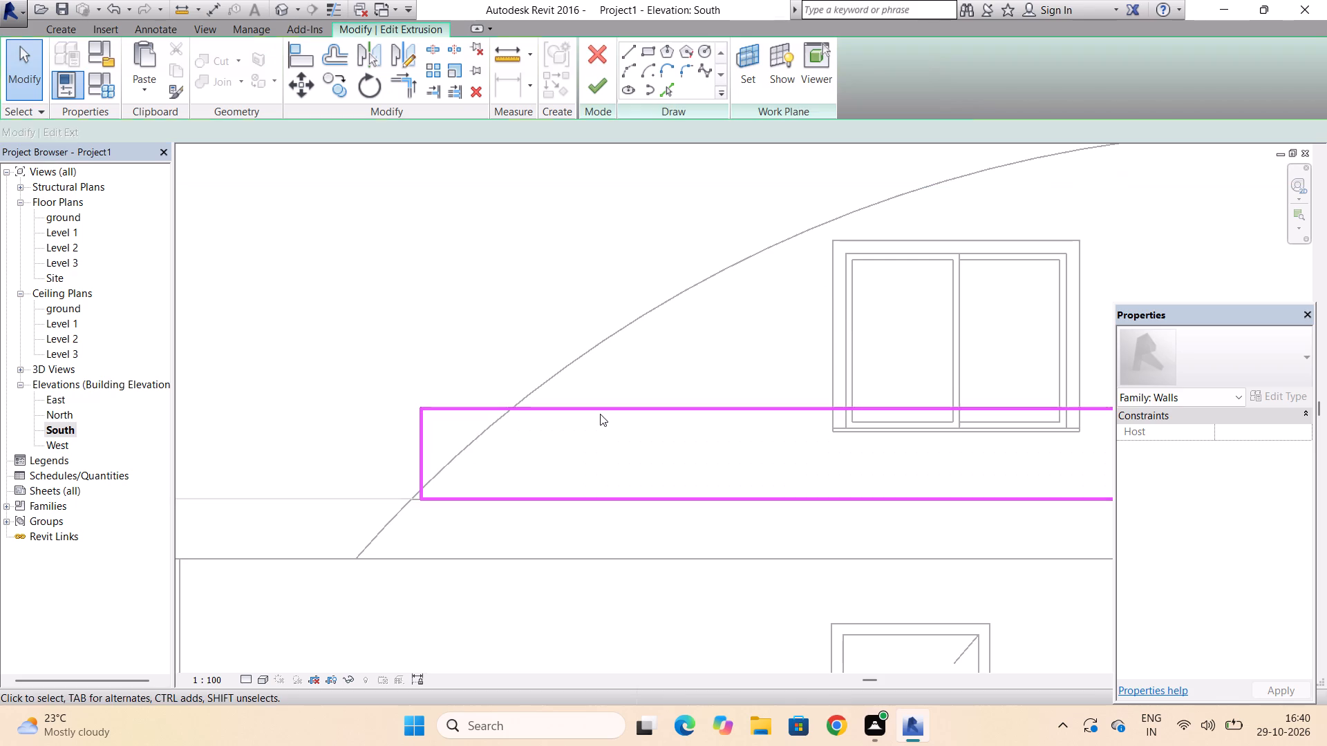
Delete the sketch's left vertical line and adjust the top and bottom lines' left ends to meet the curved edge of Walls 1.
left_click(422, 436)
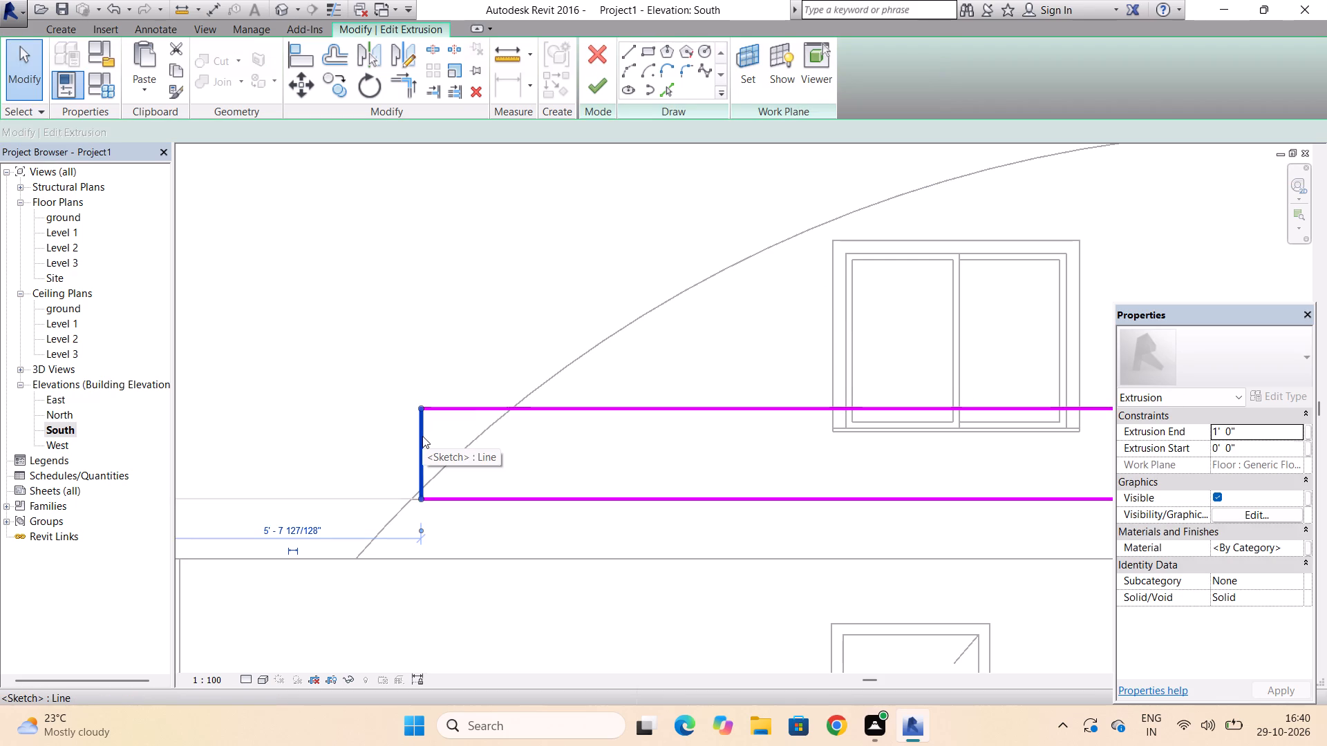
key("Delete")
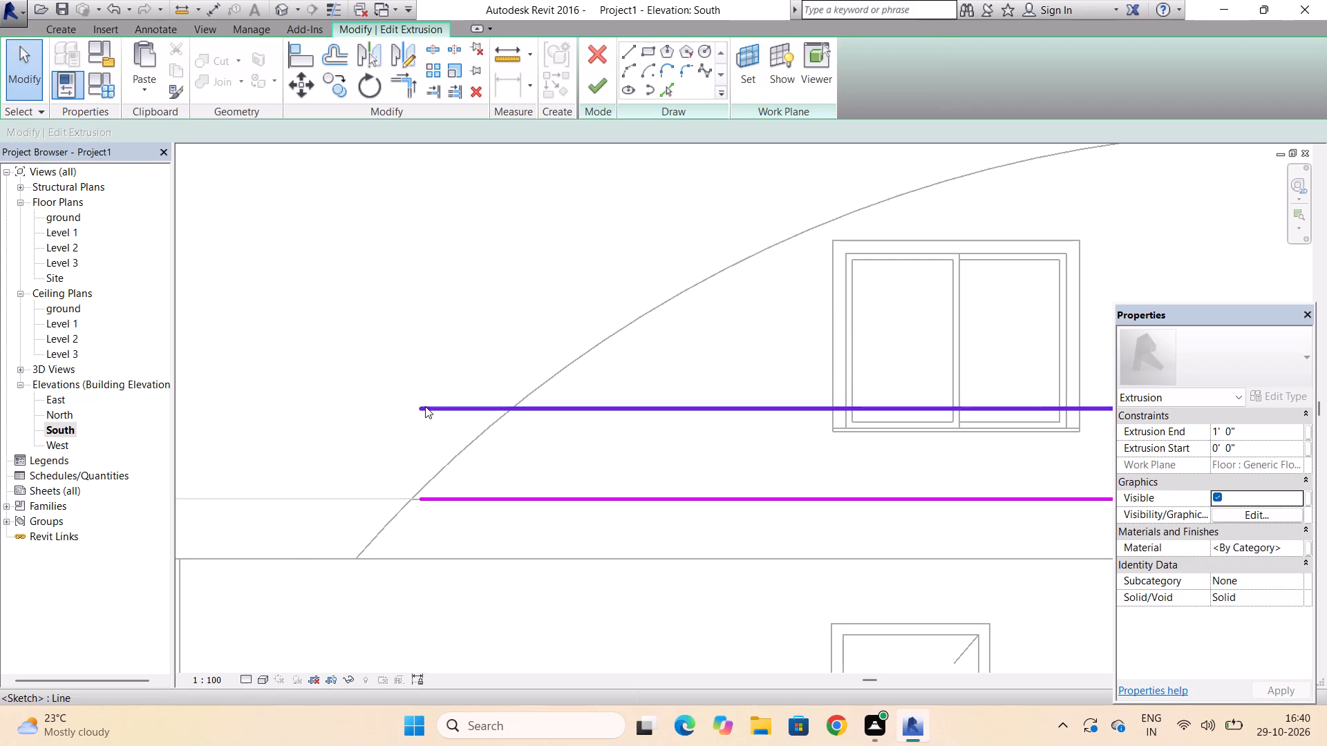
left_click(425, 406)
left_click_drag(421, 406, 427, 406)
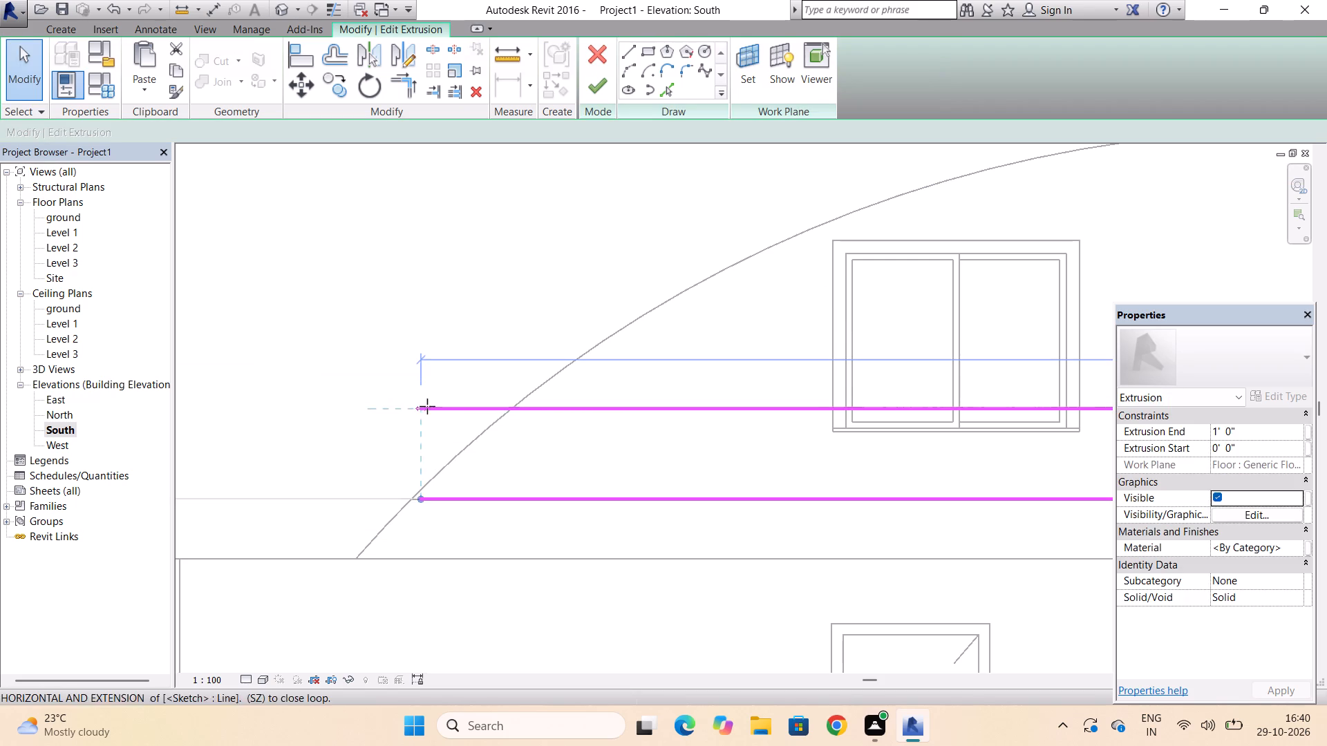
left_click_drag(427, 406, 506, 409)
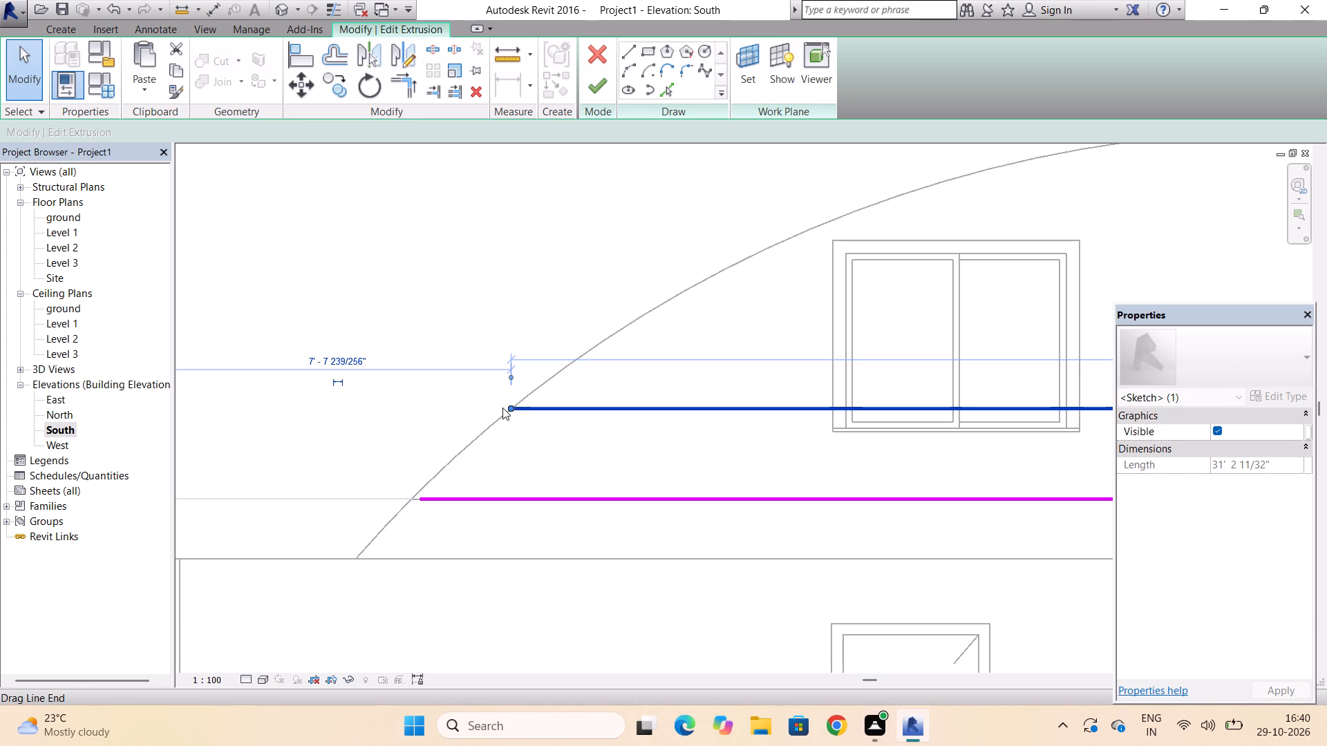
scroll(405, 506, "up", 7)
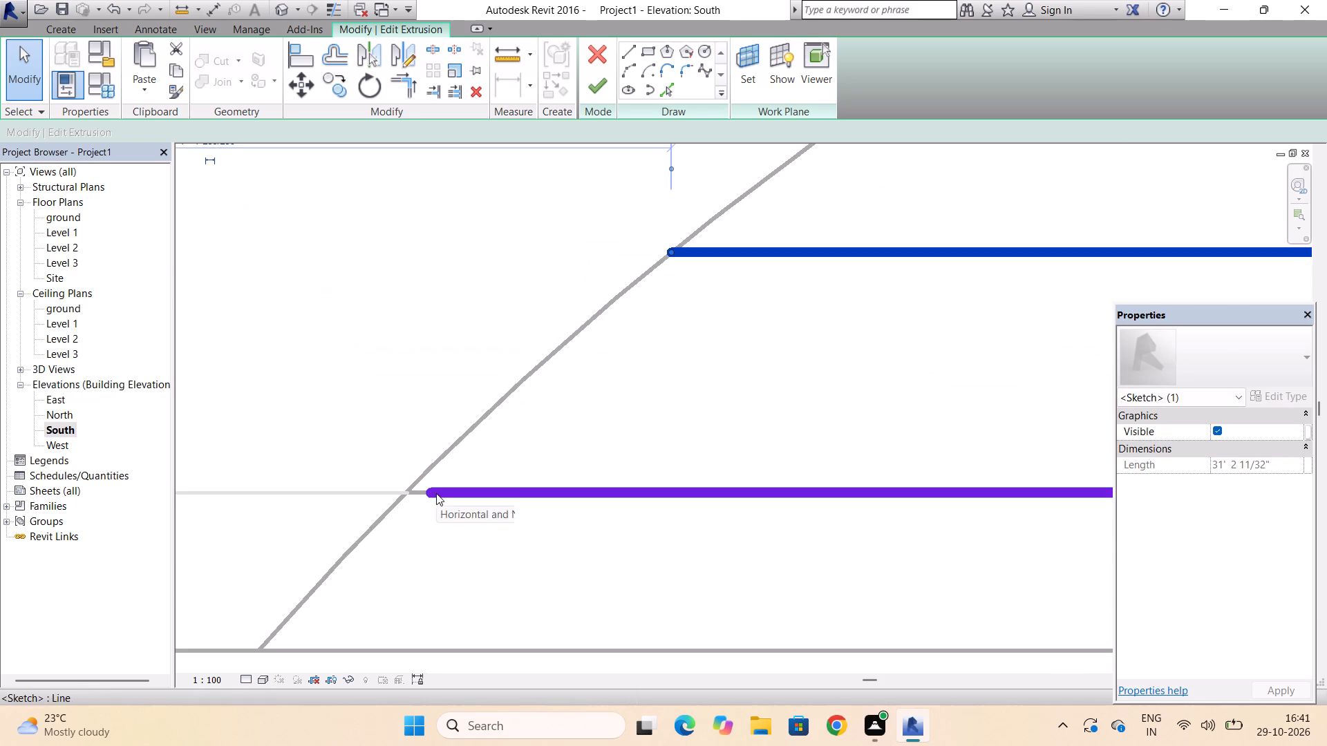
left_click(436, 493)
left_click_drag(431, 490, 404, 492)
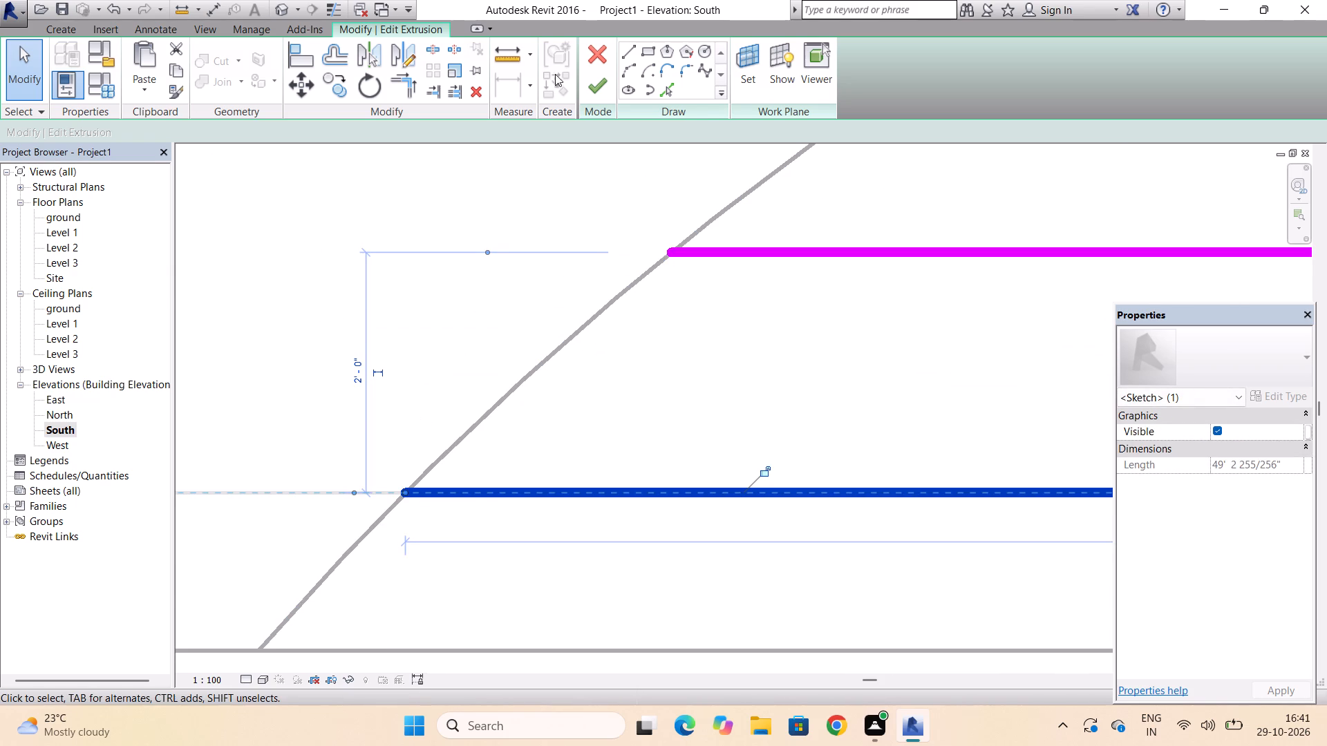
Draw a three-point arc along the curved edge of Walls 1, joining the left ends of the sketch's bottom and top lines.
left_click(627, 72)
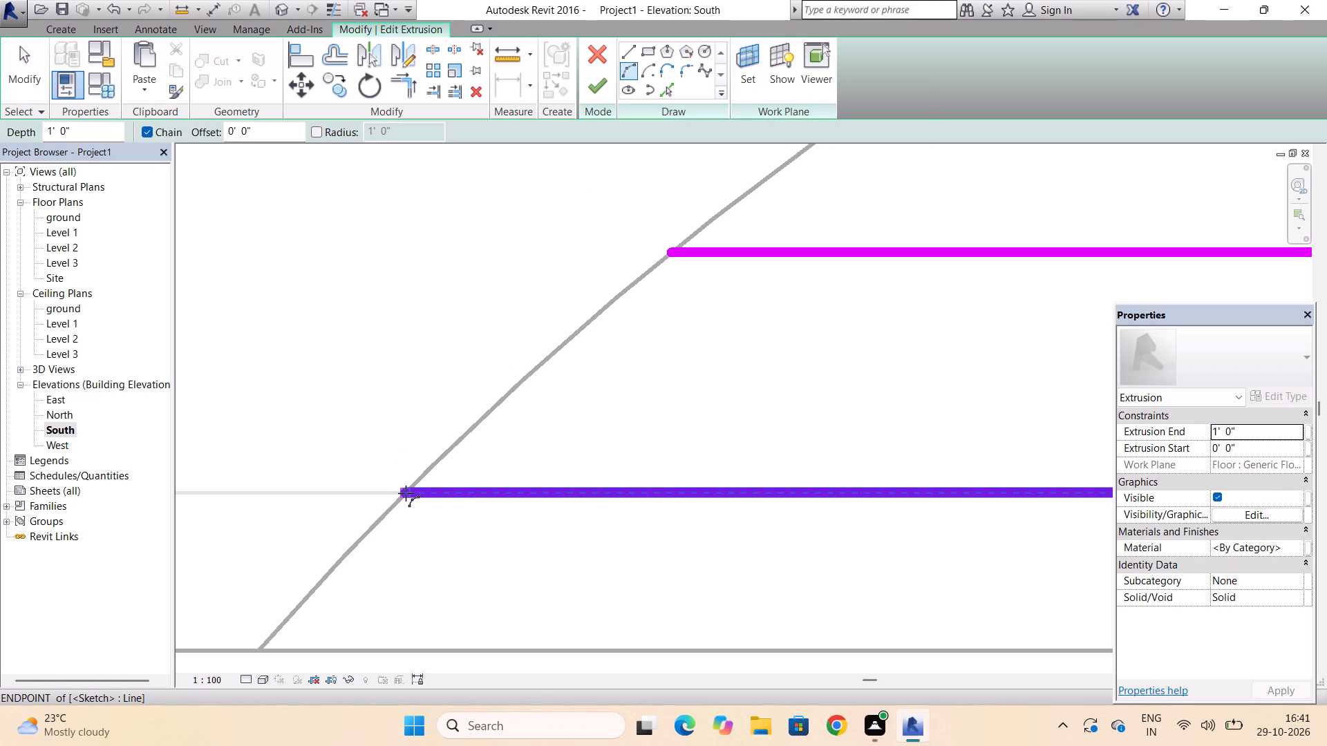
left_click(406, 493)
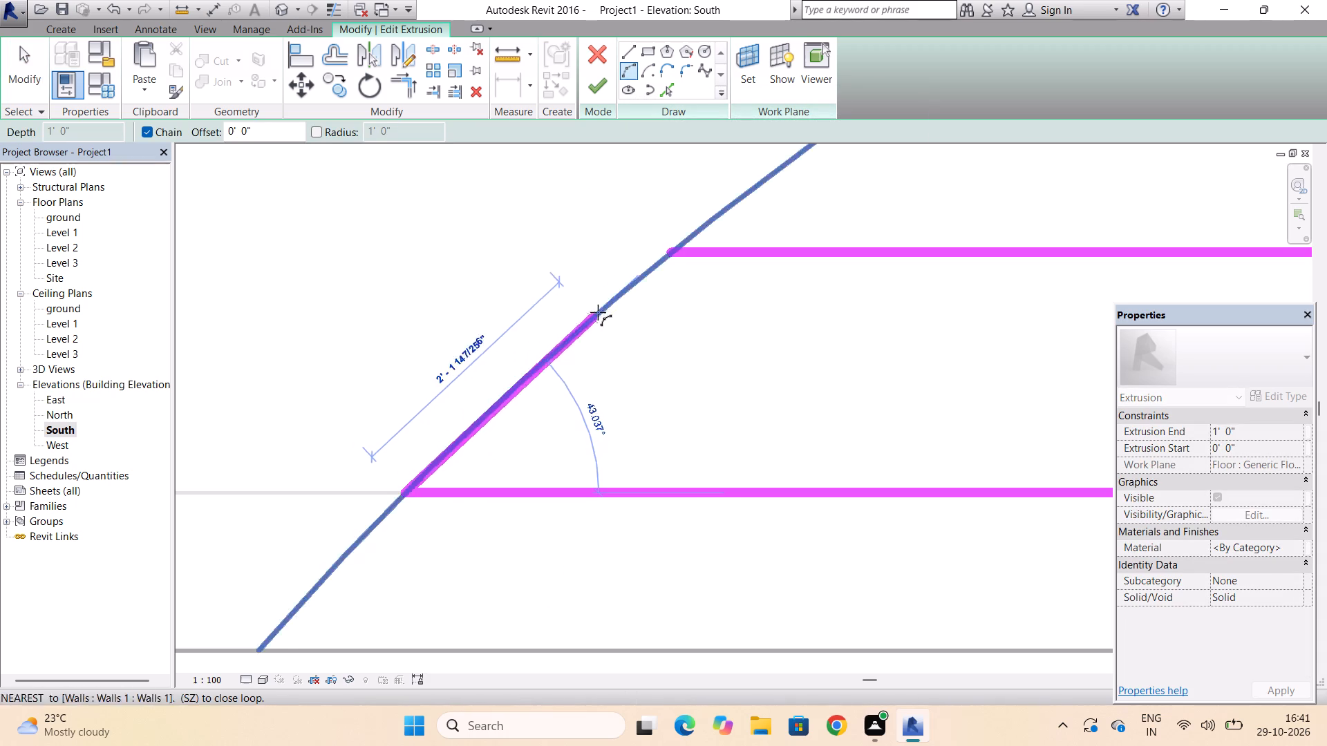
left_click(663, 258)
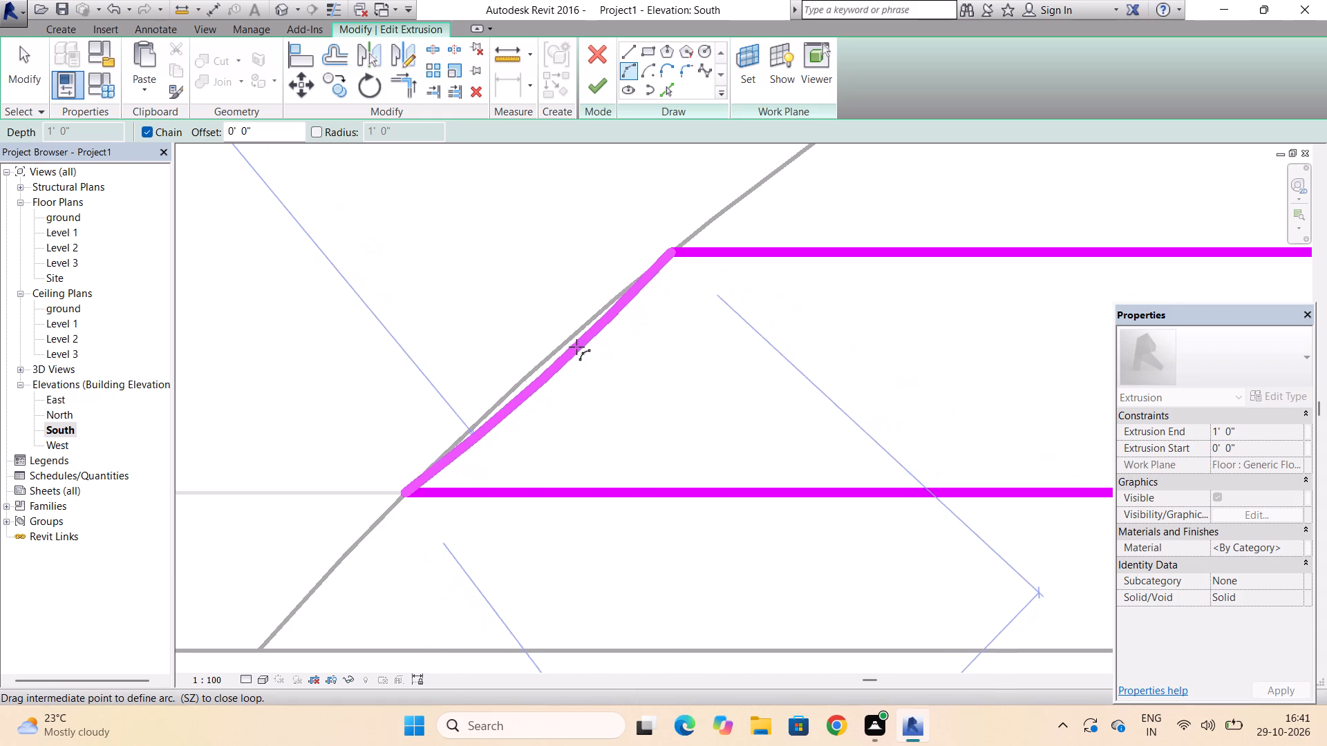
left_click(571, 343)
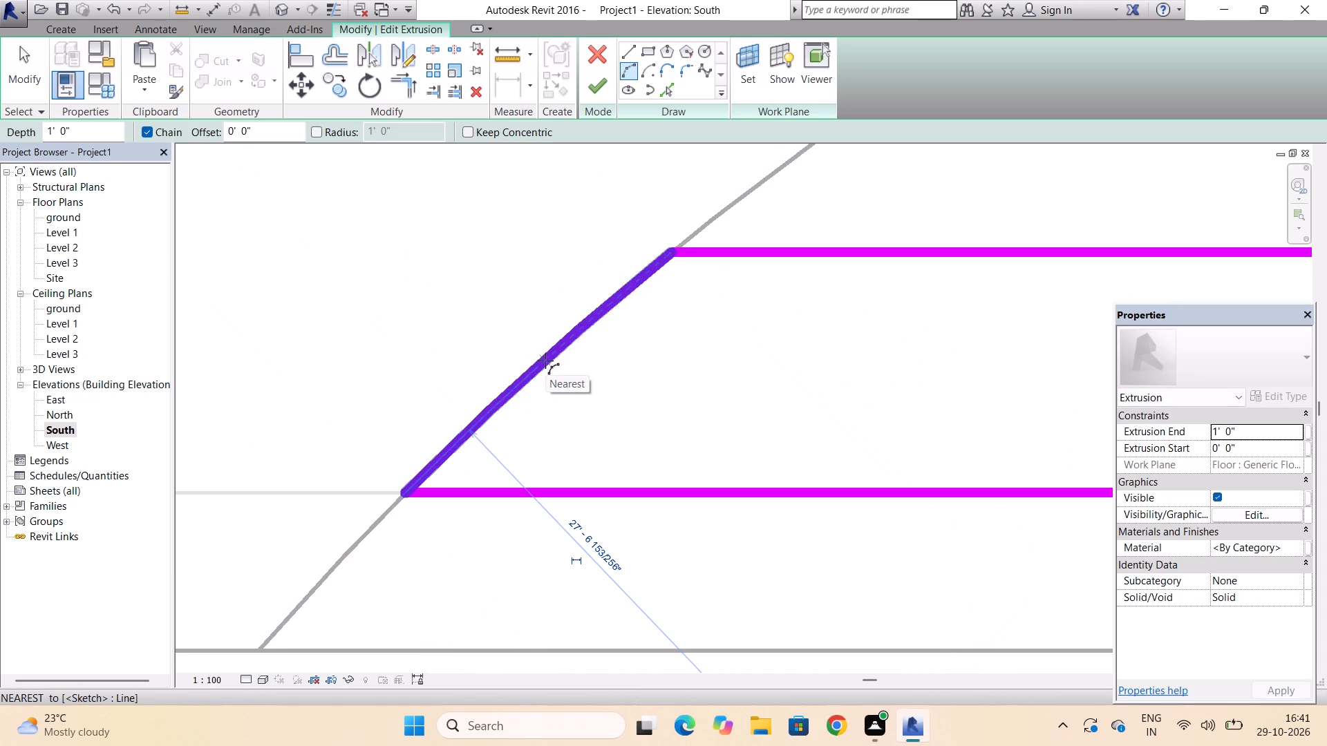
scroll(545, 361, "down", 3)
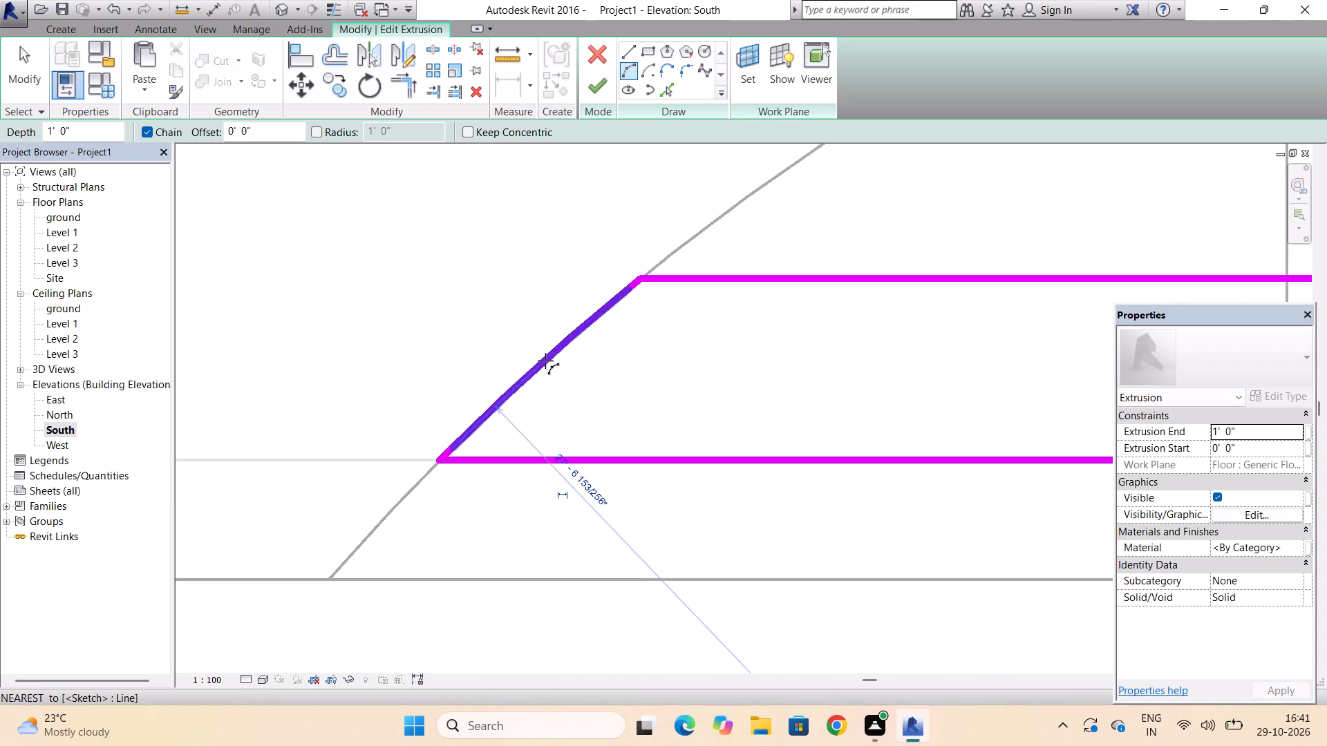
scroll(545, 361, "down", 8)
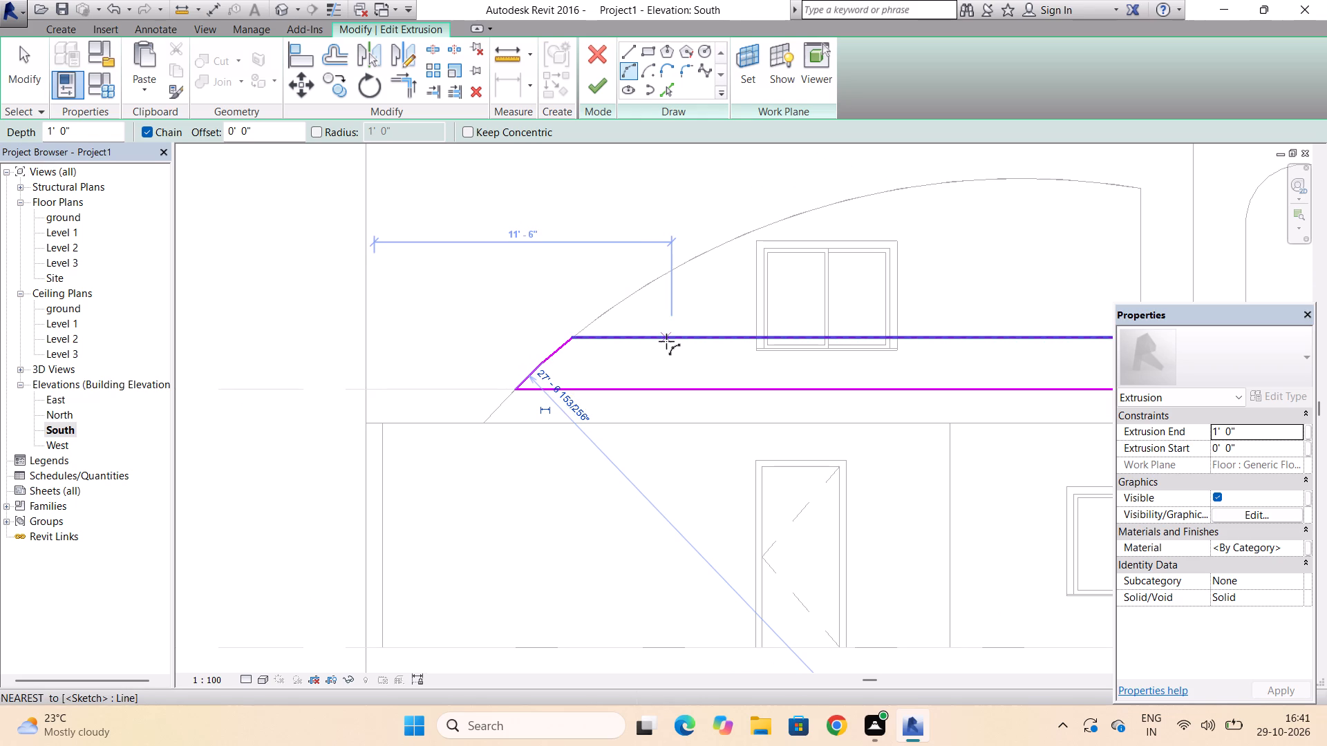
key("Escape")
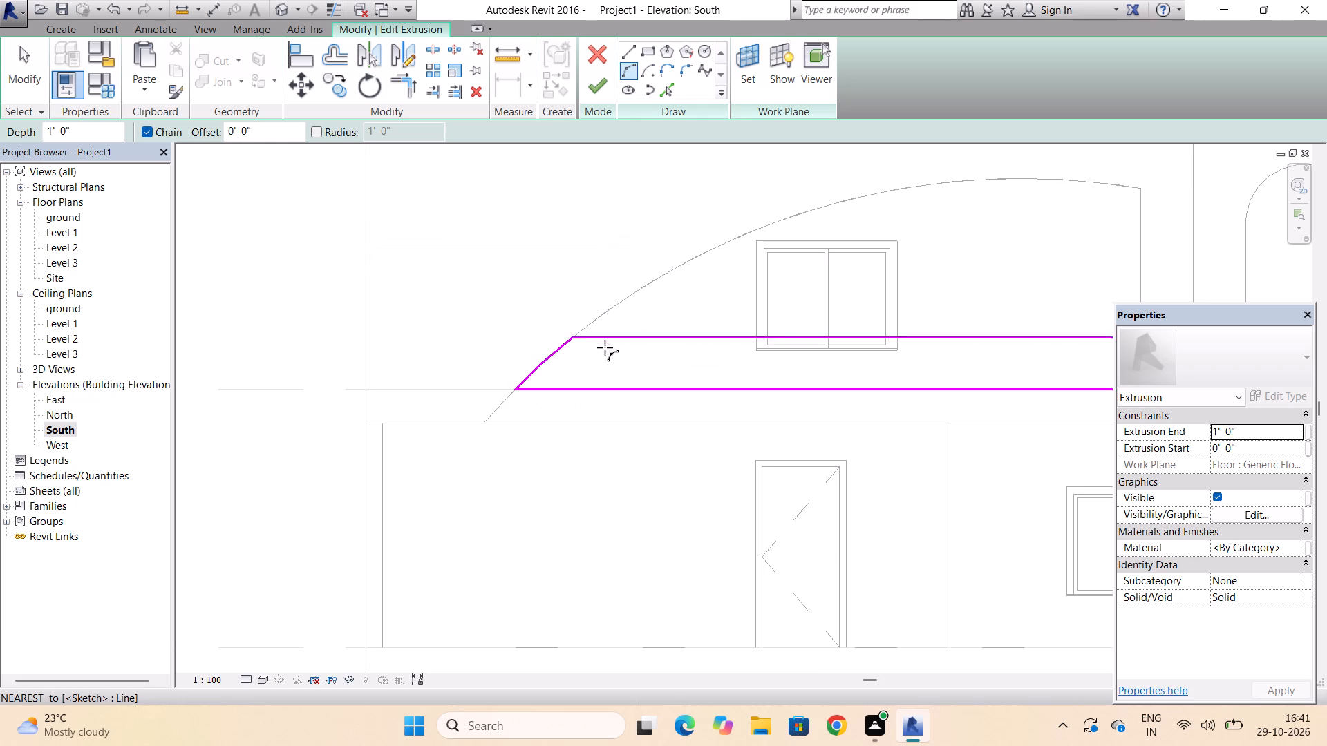
scroll(605, 356, "down", 2)
key("Escape")
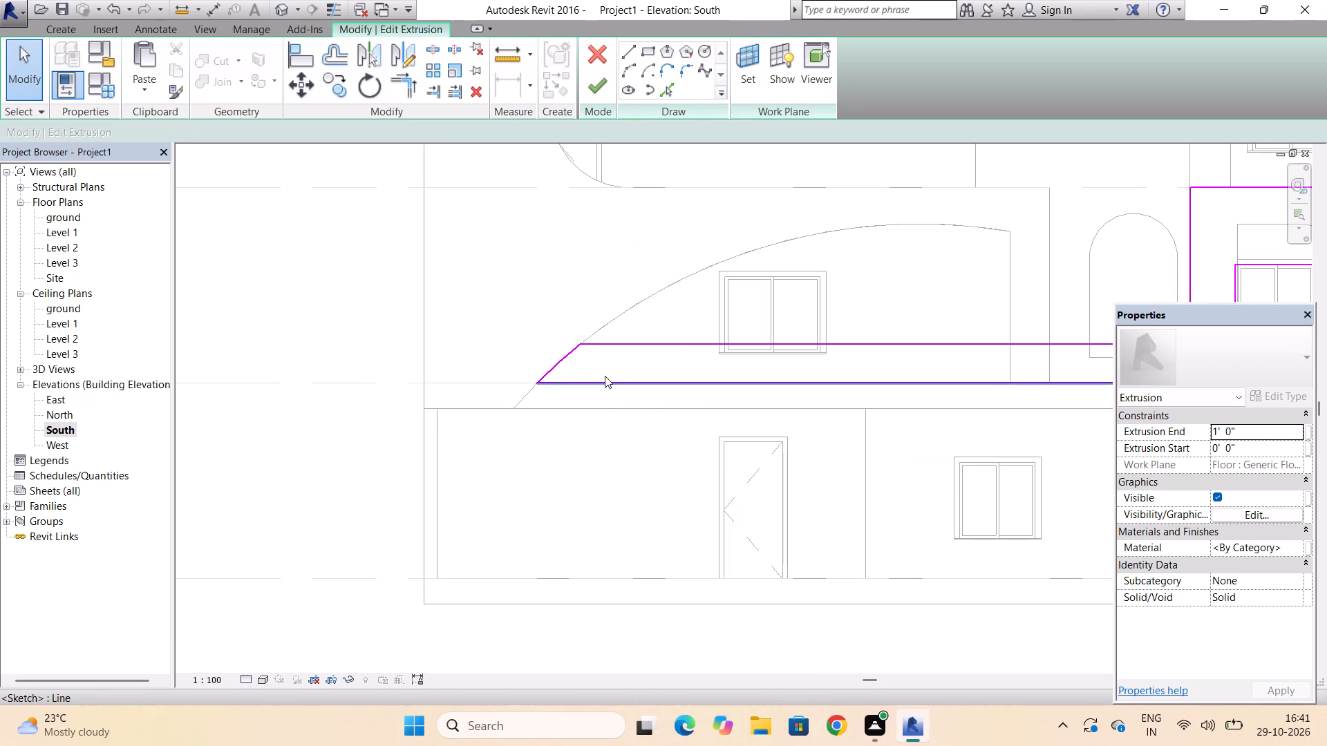
Lower the sketch's top line to just below the Level 1 window, dismiss the pop-up, and finish the Walls 3 sketch and in-place model.
scroll(667, 345, "up", 1)
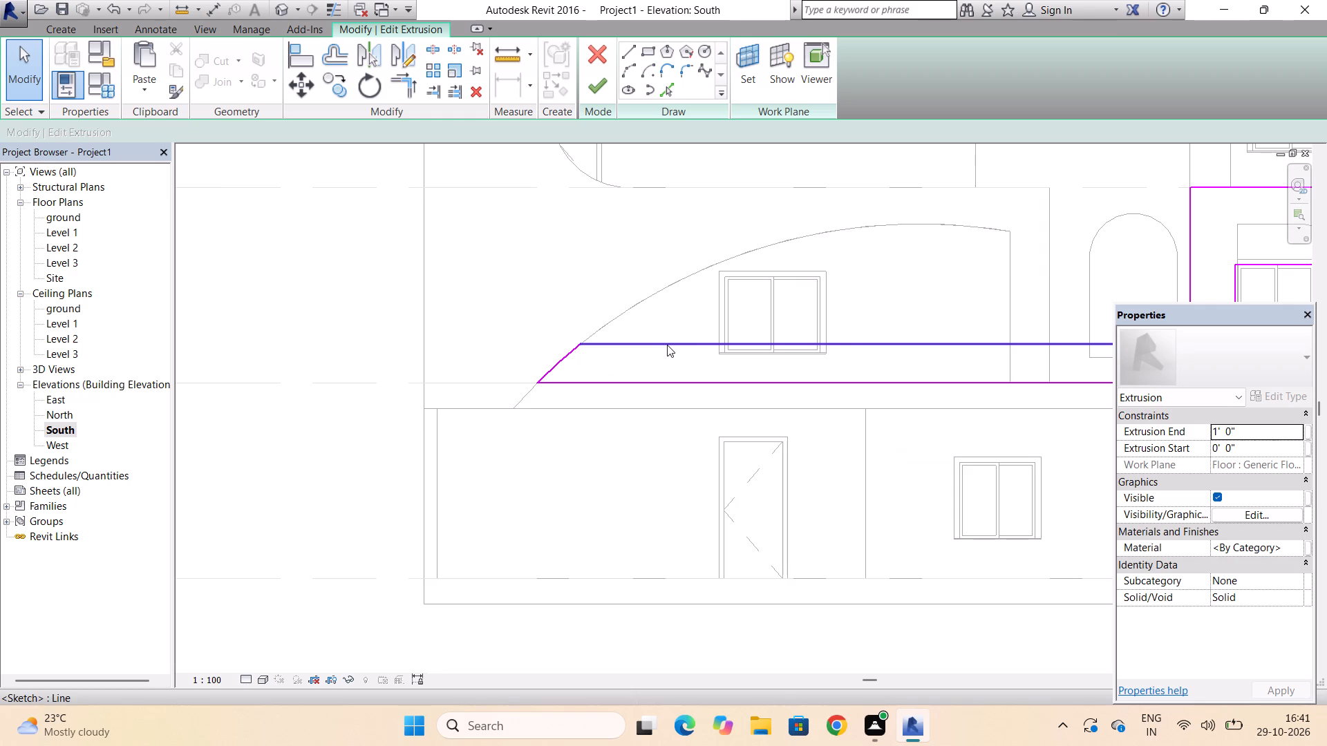
left_click(667, 345)
left_click(667, 343)
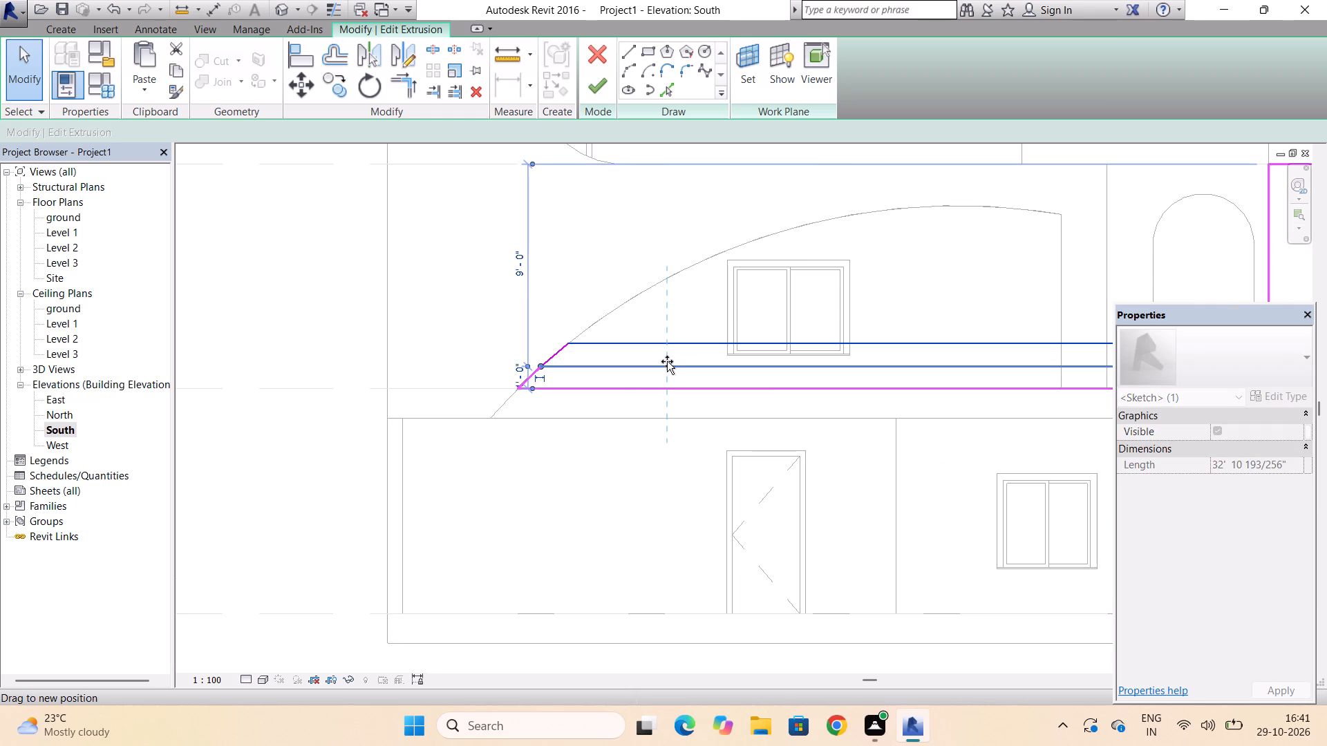
scroll(667, 361, "up", 4)
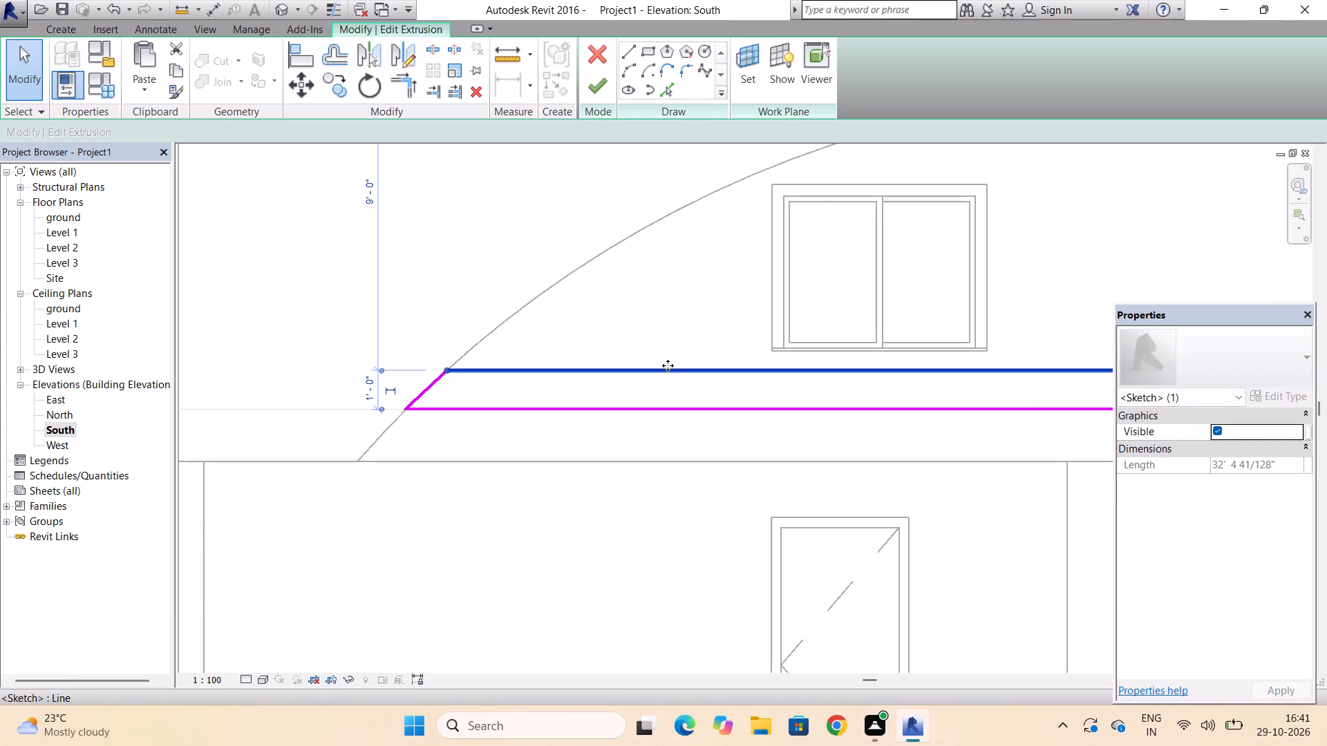
left_click_drag(668, 370, 666, 342)
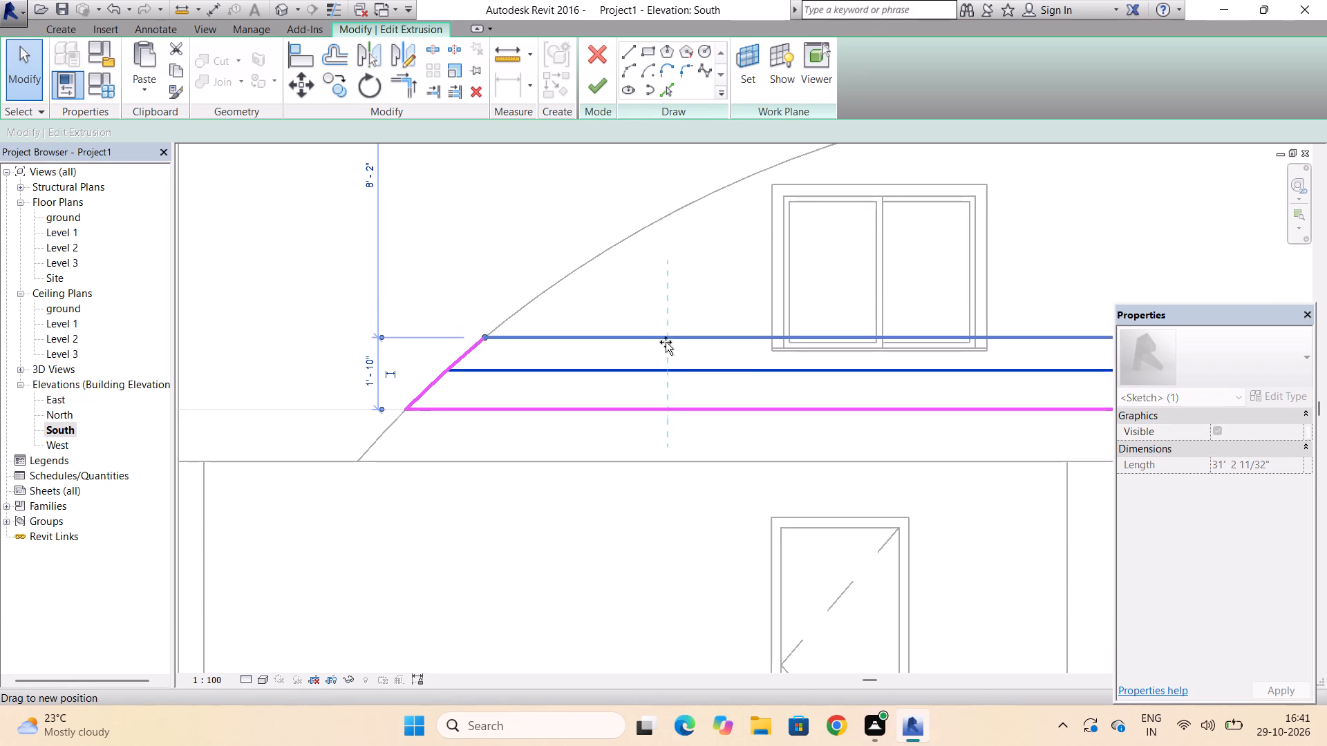
left_click_drag(666, 342, 664, 358)
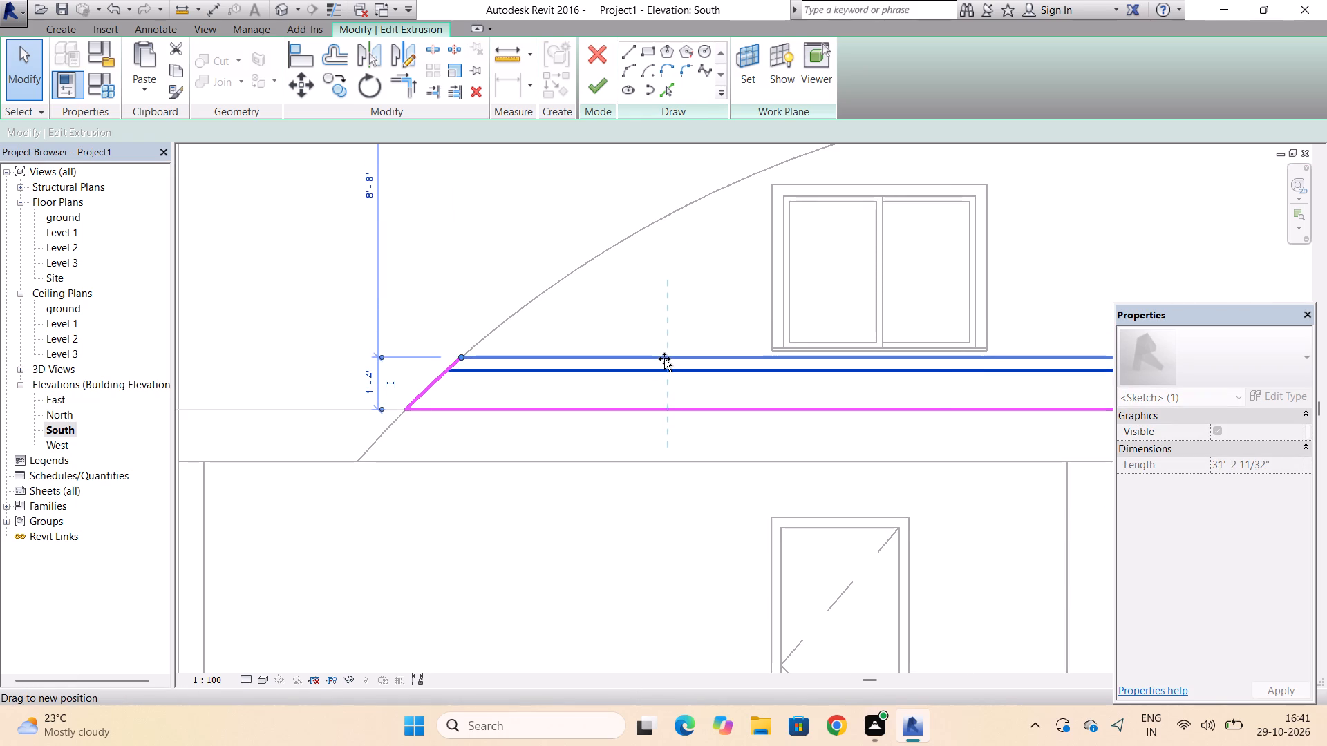
left_click_drag(664, 358, 664, 361)
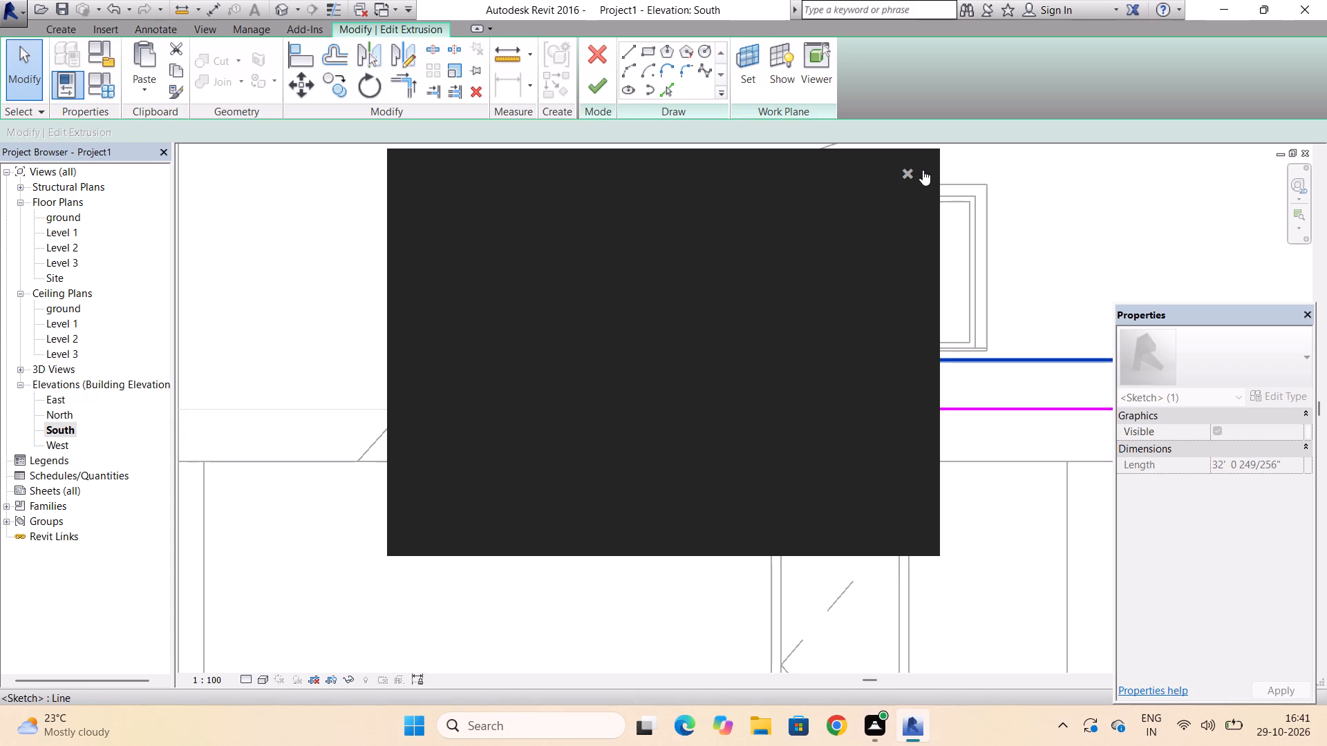
left_click(913, 173)
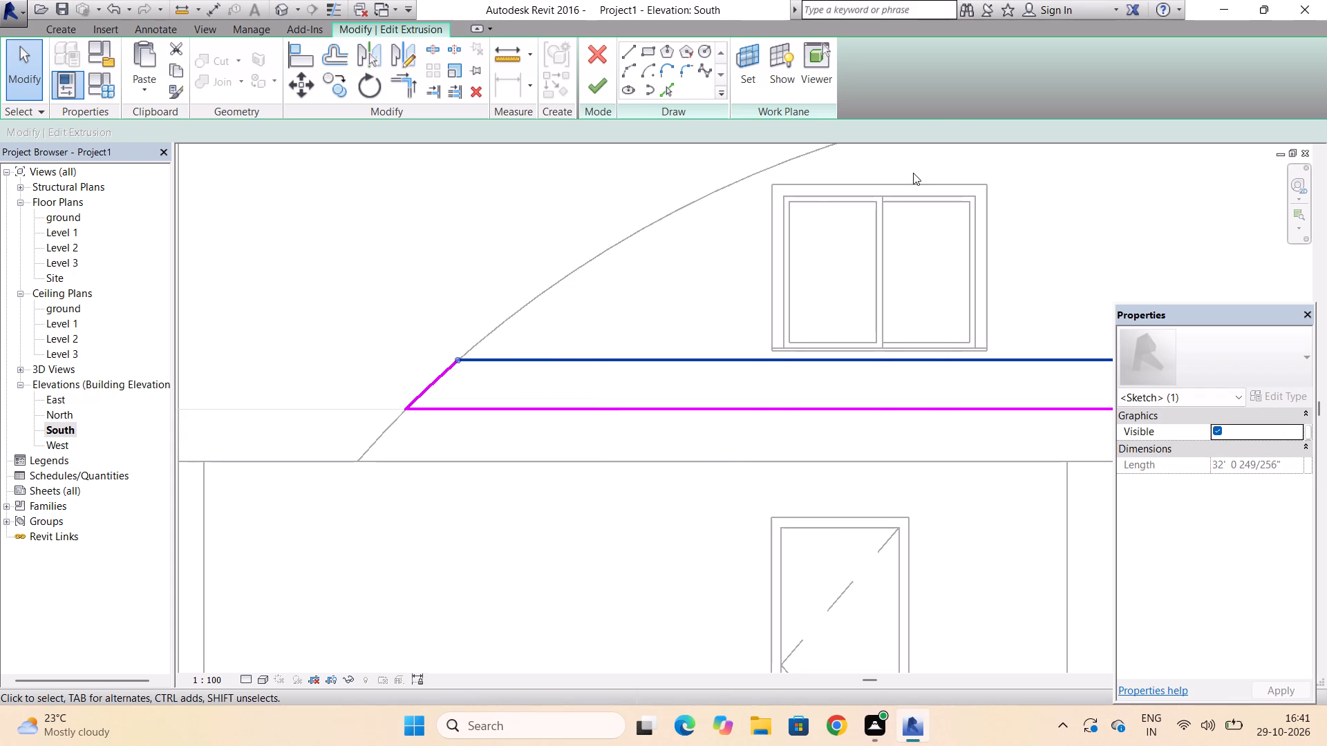
left_click(604, 88)
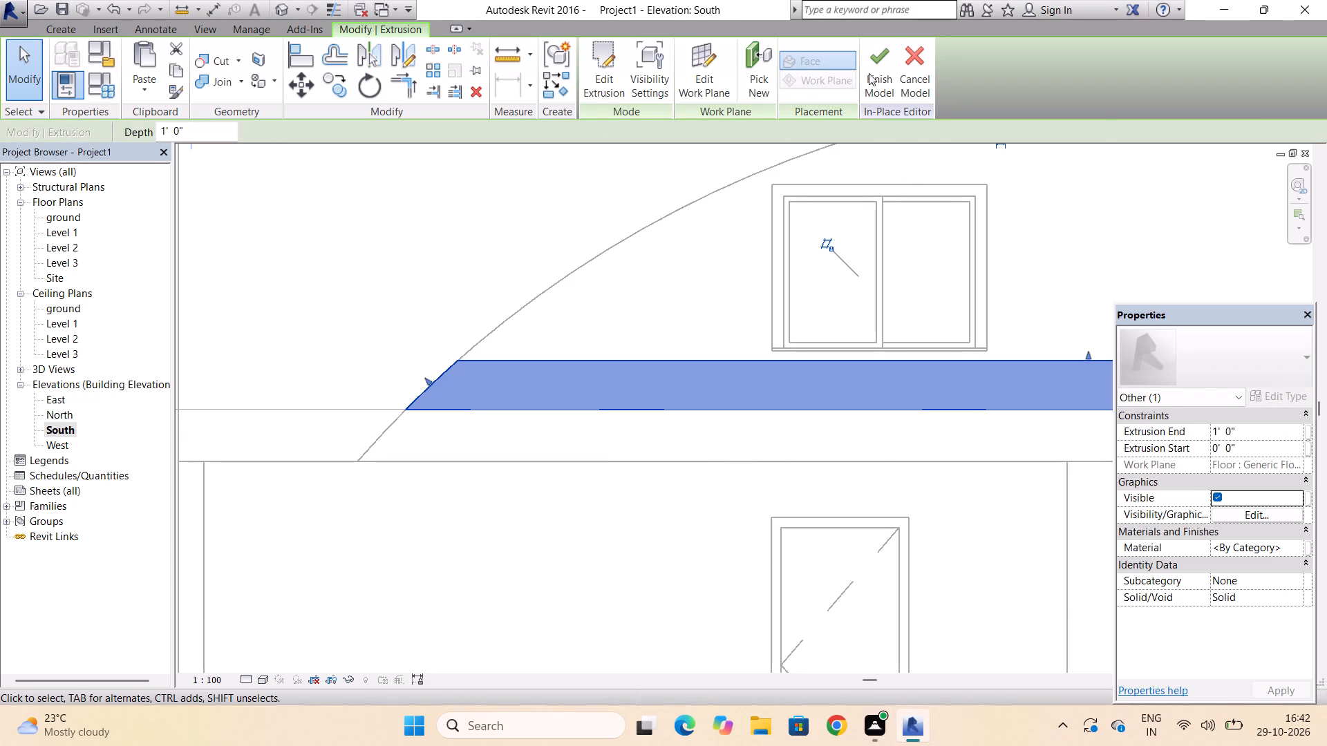
left_click(873, 72)
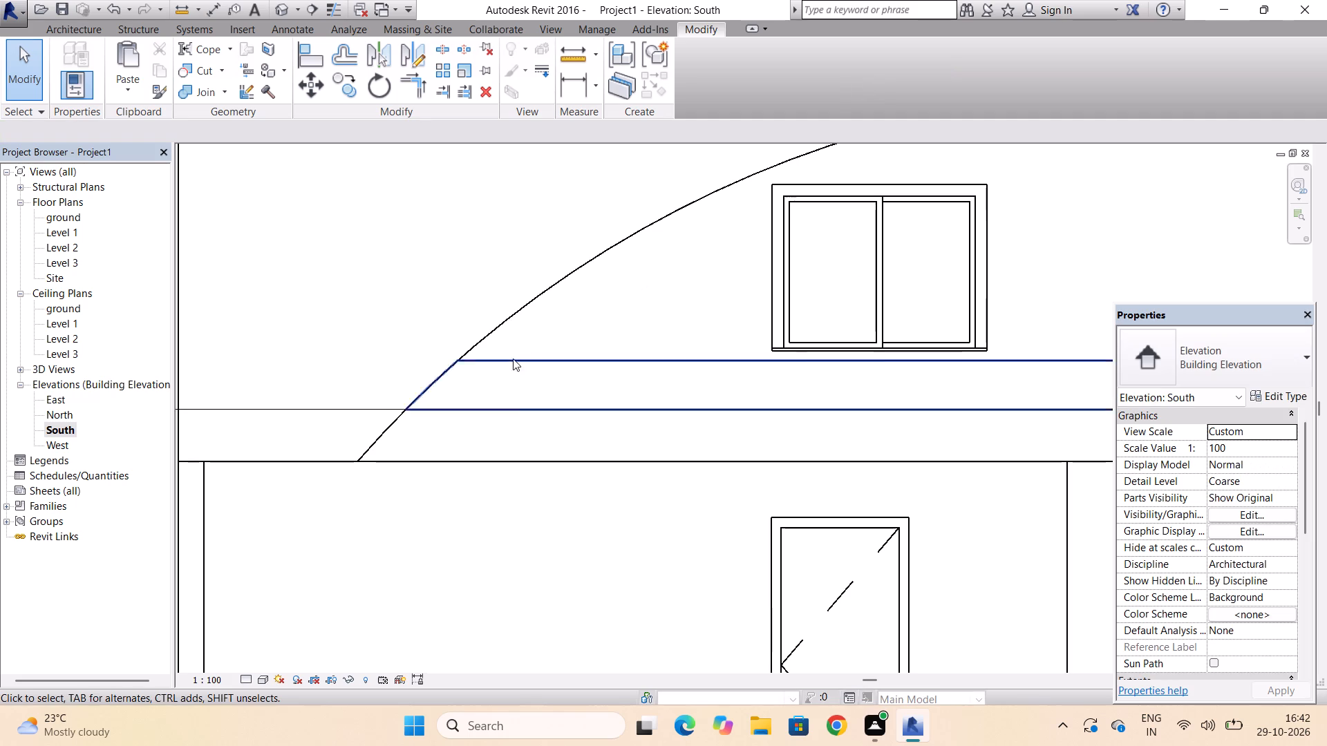
In the 3D view, raise the top edge of the low in-place Walls 3 slightly towards the sill of the curved wall's window.
scroll(513, 372, "down", 9)
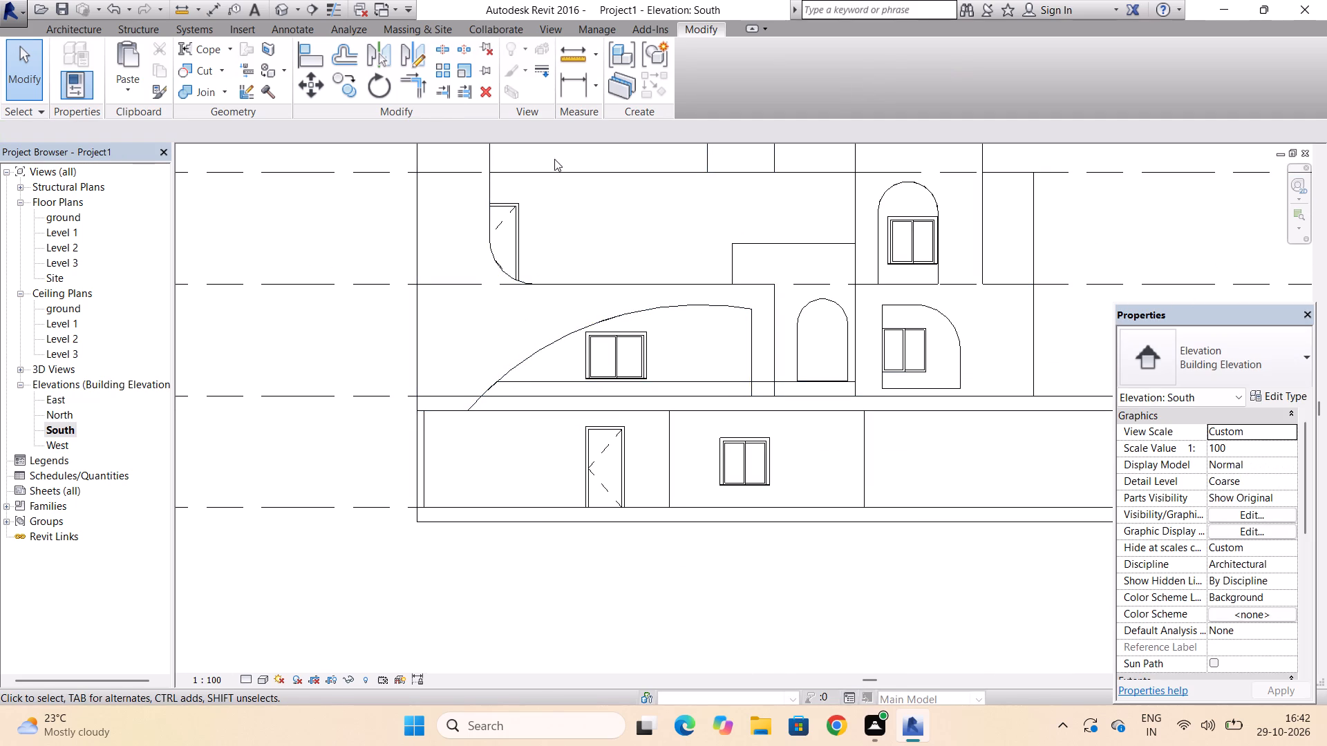
left_click(286, 6)
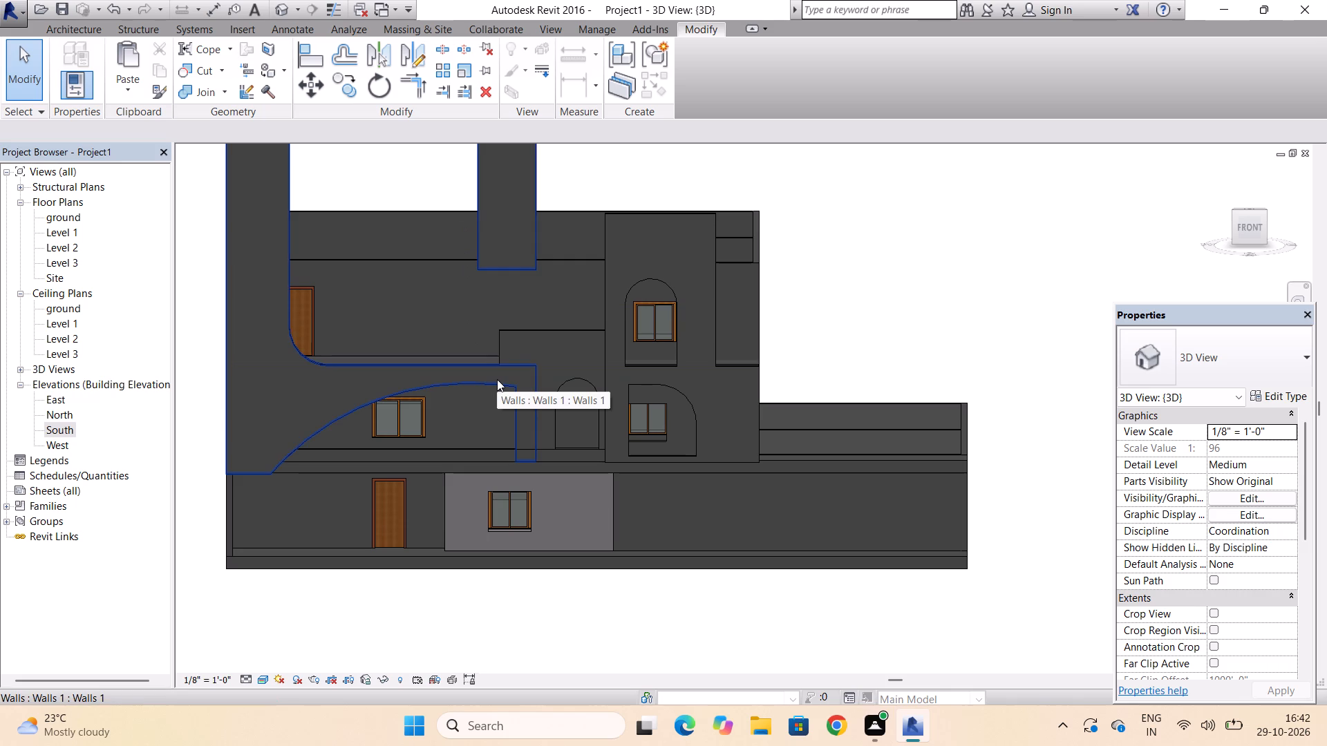
scroll(585, 449, "up", 6)
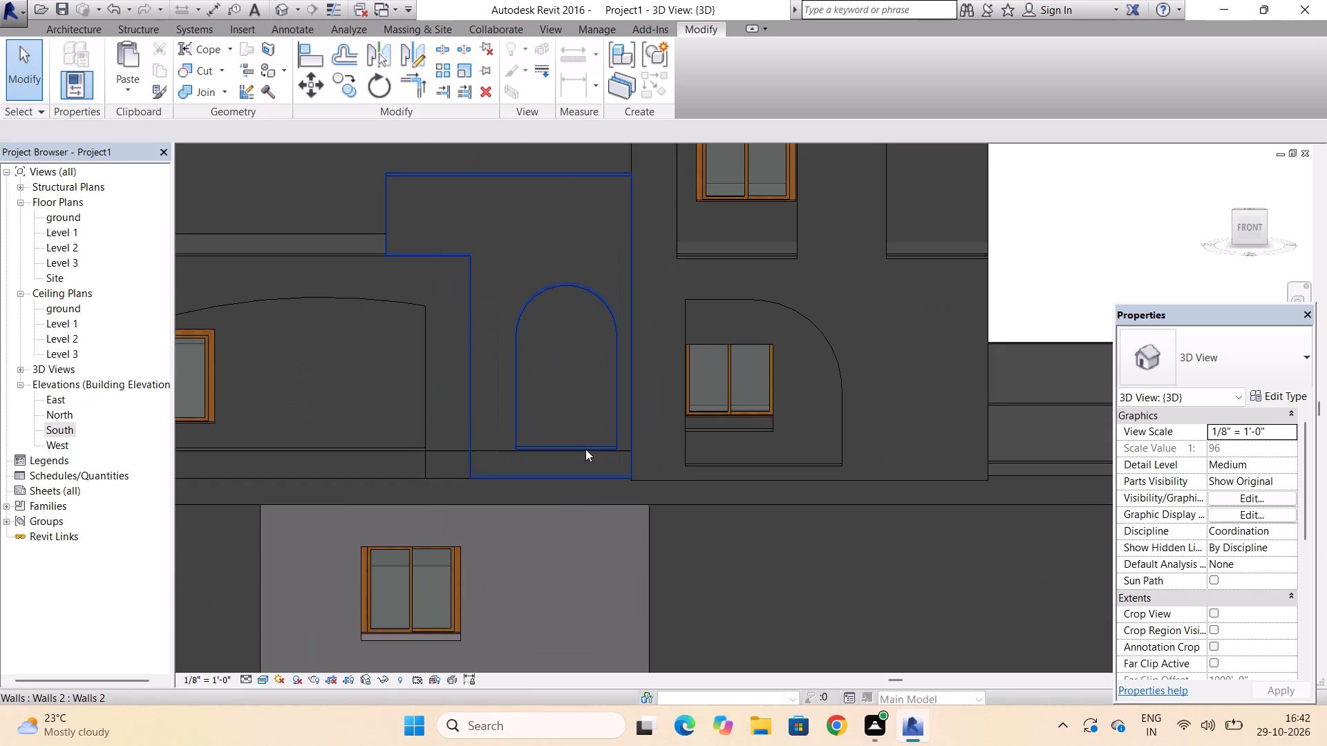
left_click(603, 450)
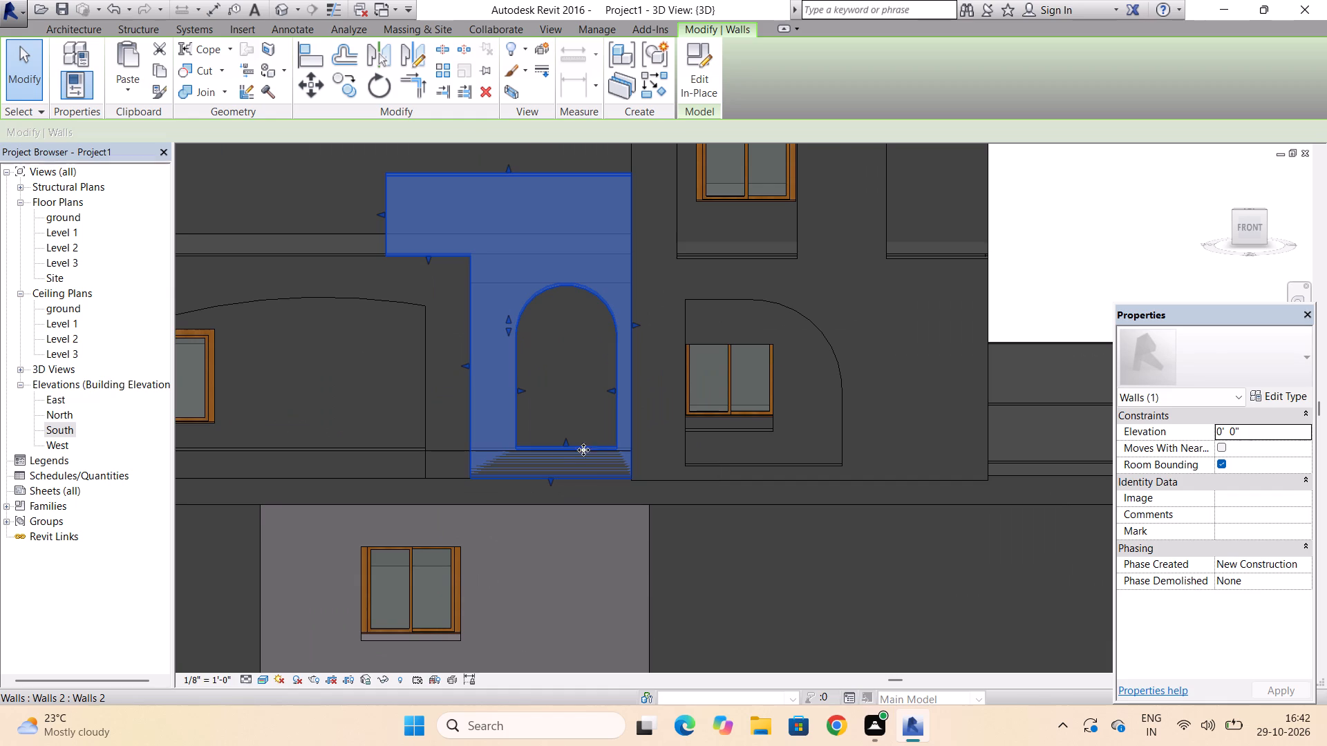
key("Escape")
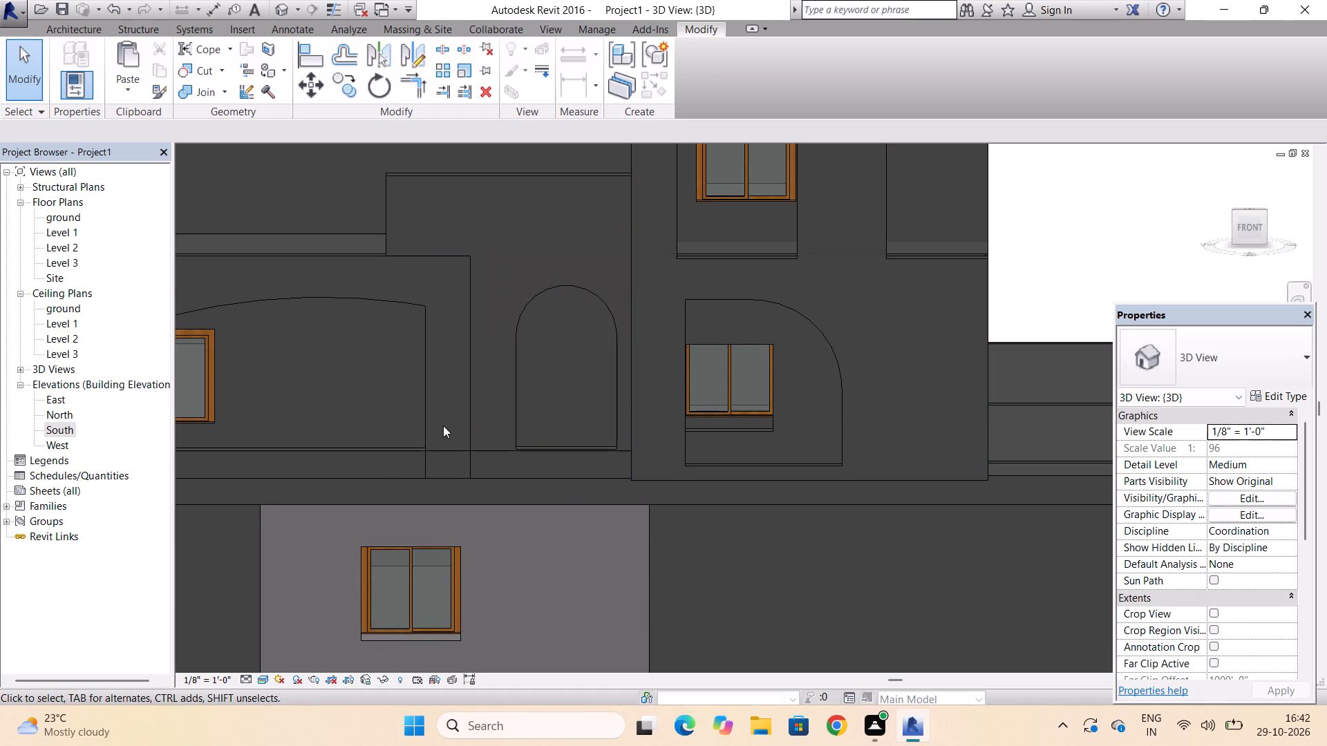
left_click(377, 444)
scroll(458, 454, "down", 1)
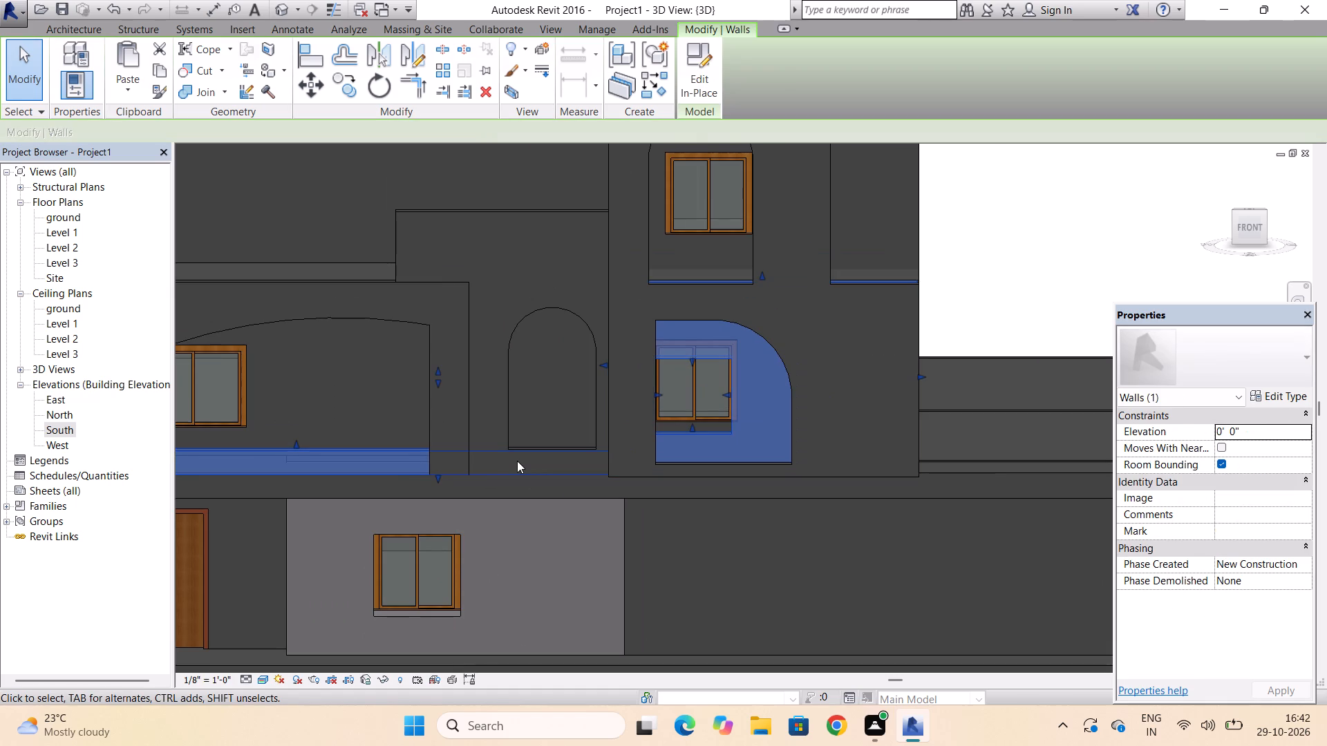
scroll(500, 462, "down", 2)
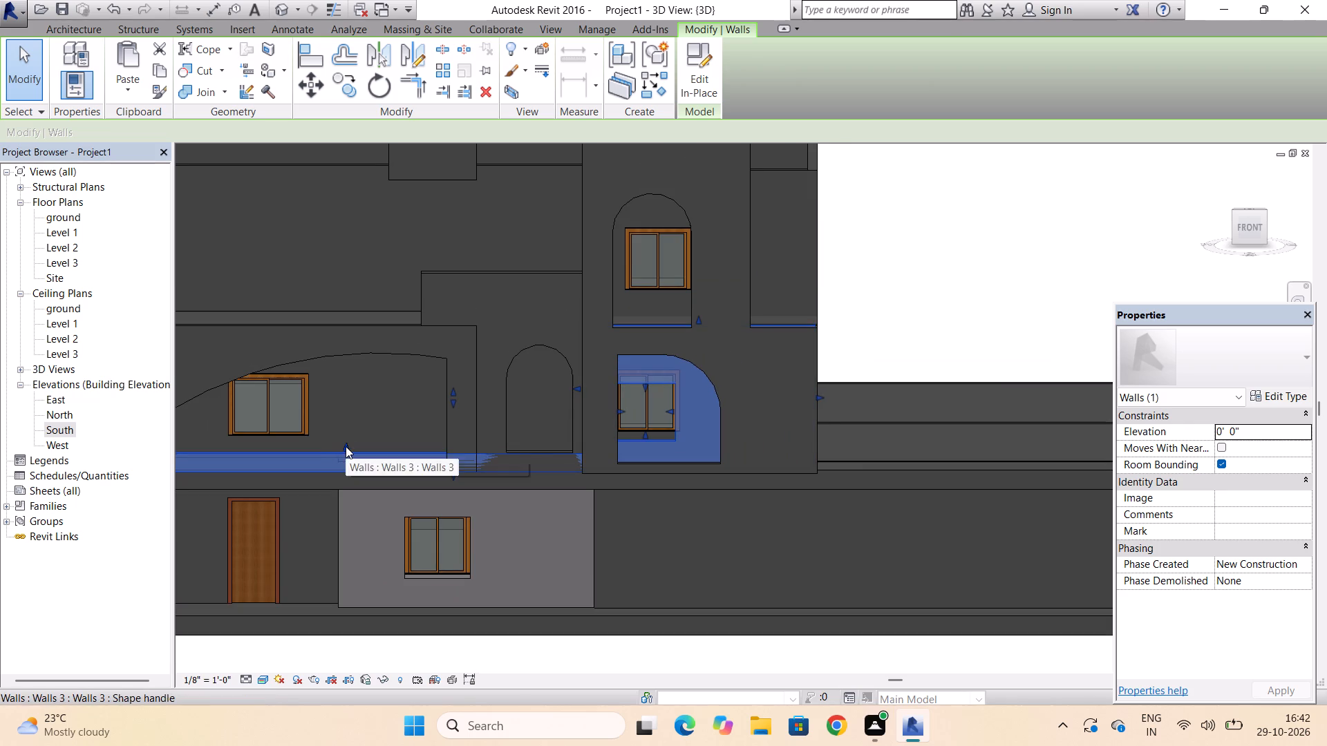
left_click_drag(346, 446, 353, 441)
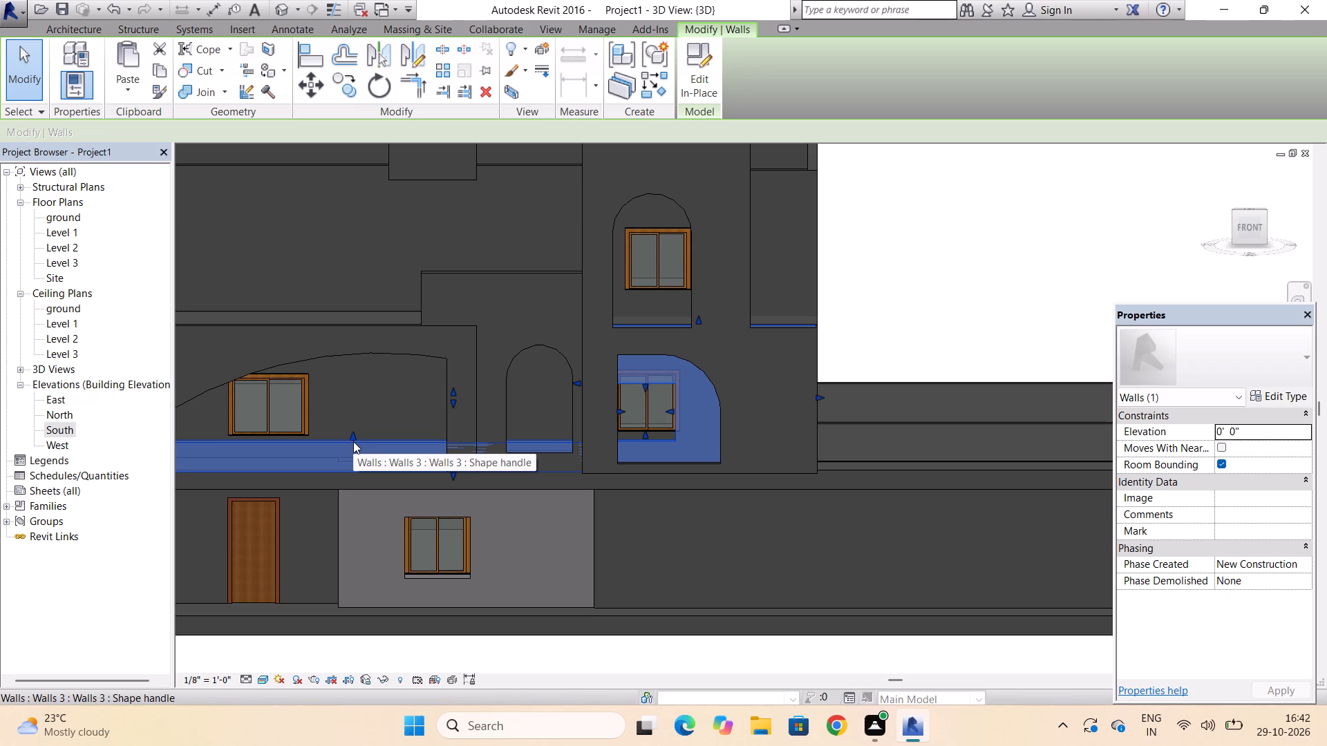
key("Escape")
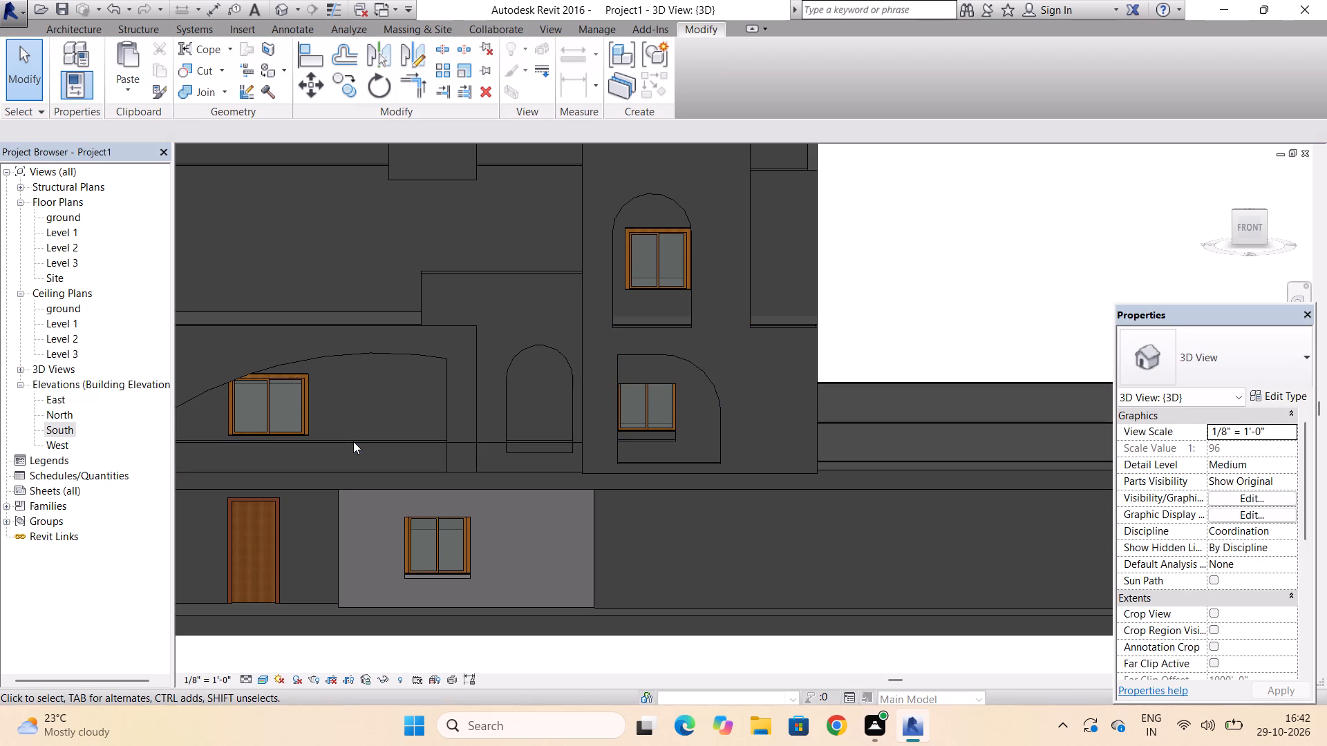
Extend arched Walls 2 down to the floor slab's underside, lower its arch opening to the slab's top edge, and dismiss the pop-up.
left_click(520, 451)
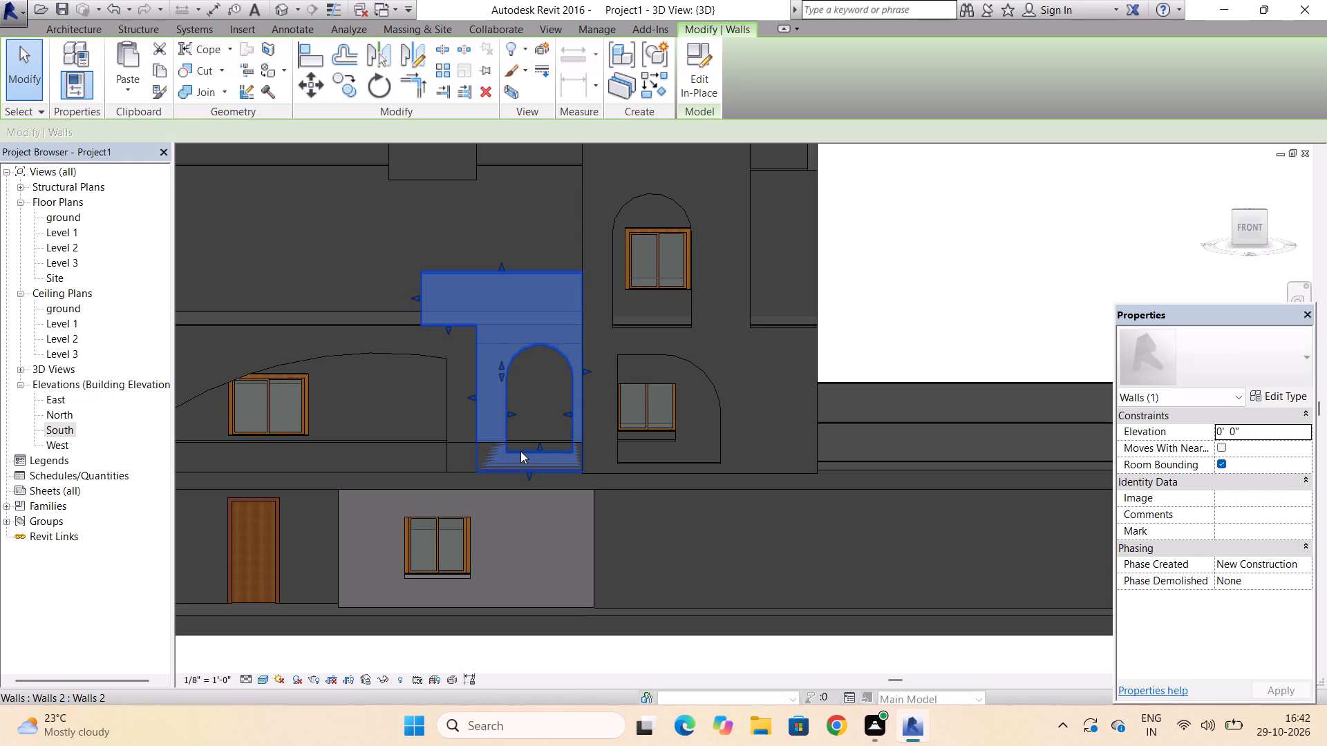
left_click_drag(539, 446, 539, 465)
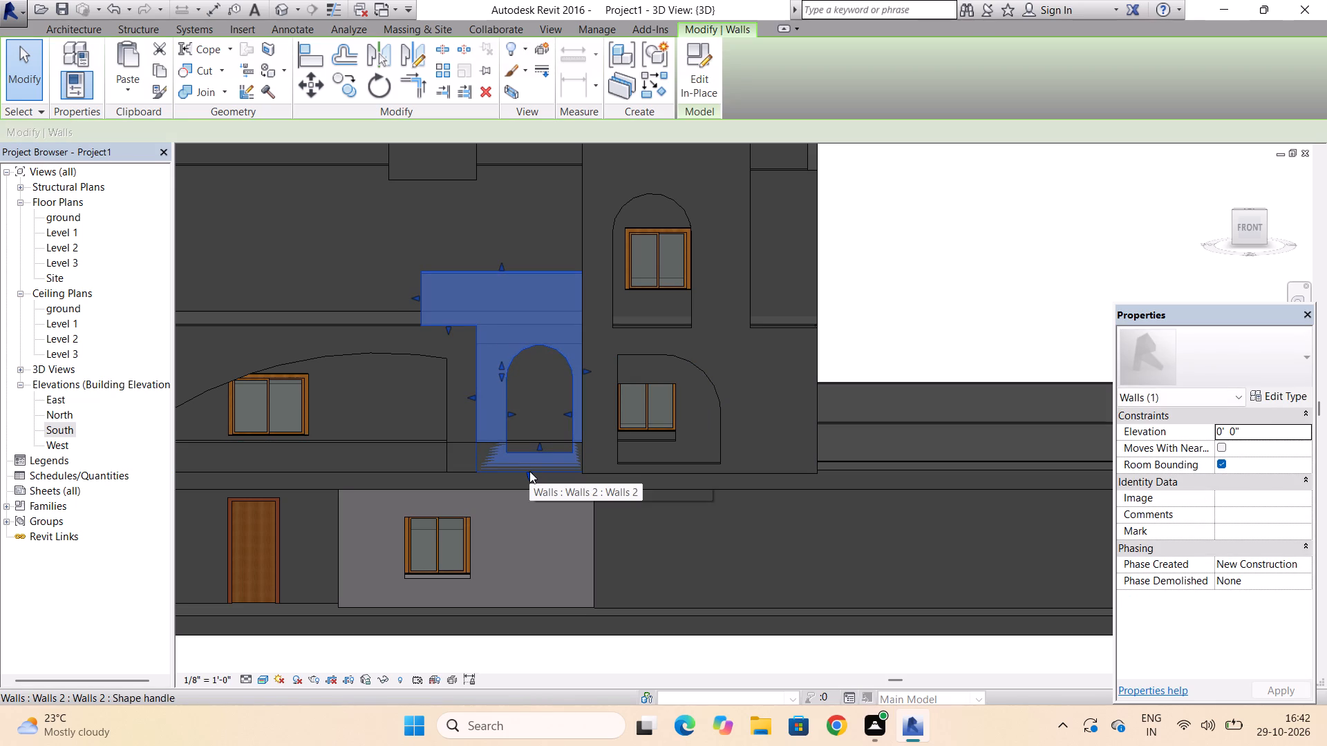
left_click_drag(529, 471, 529, 490)
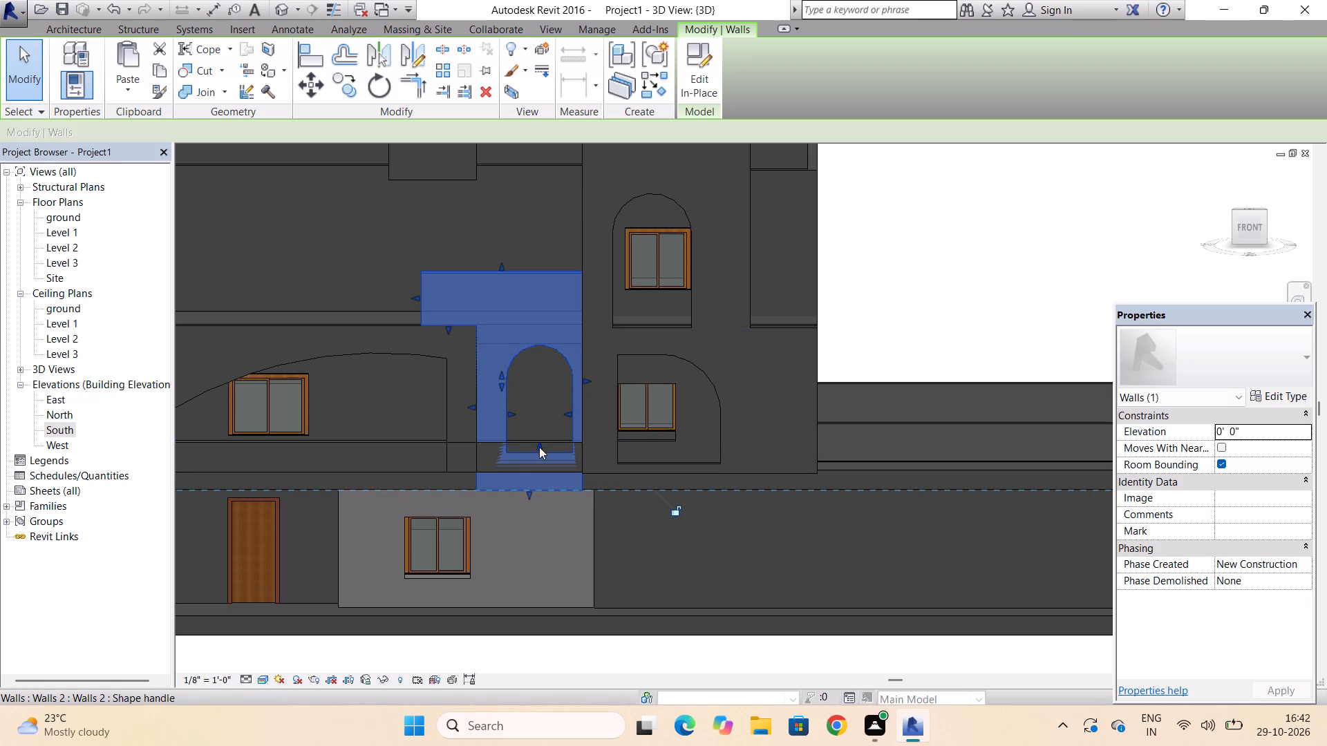
left_click_drag(539, 447, 536, 468)
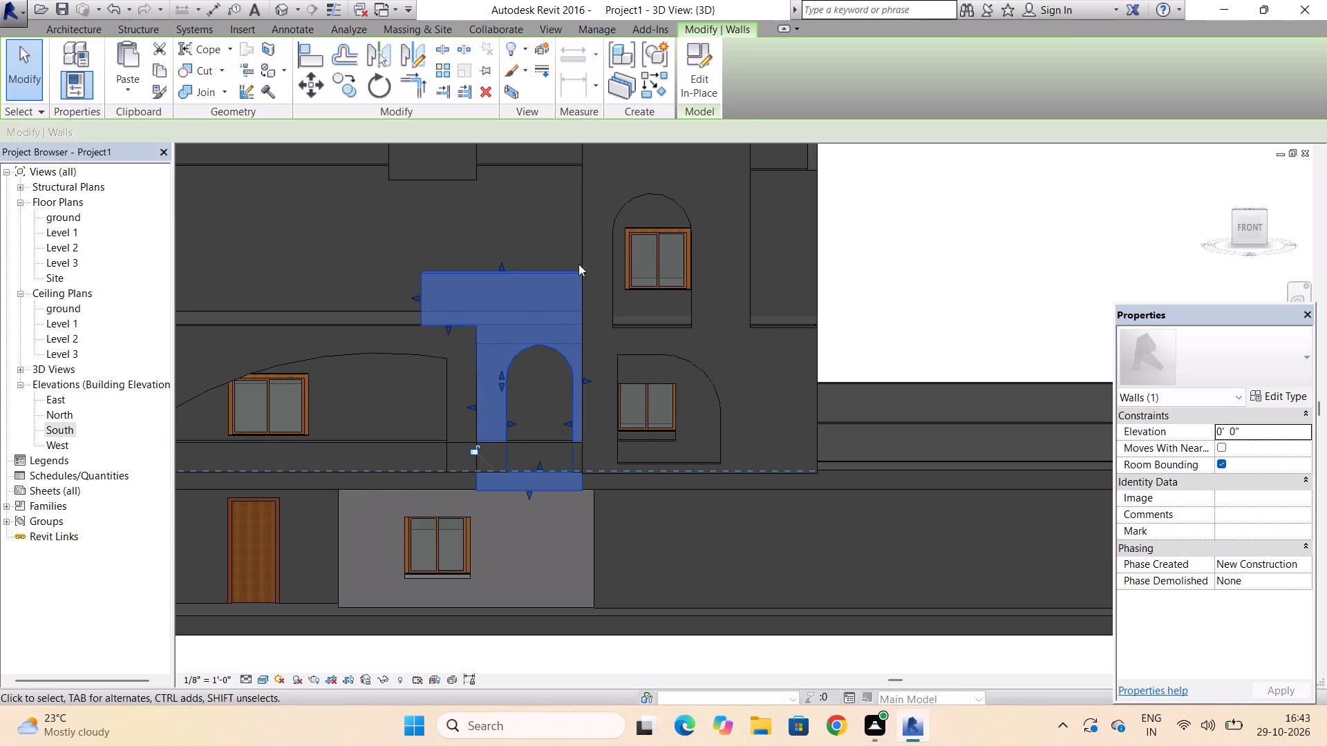
left_click(911, 243)
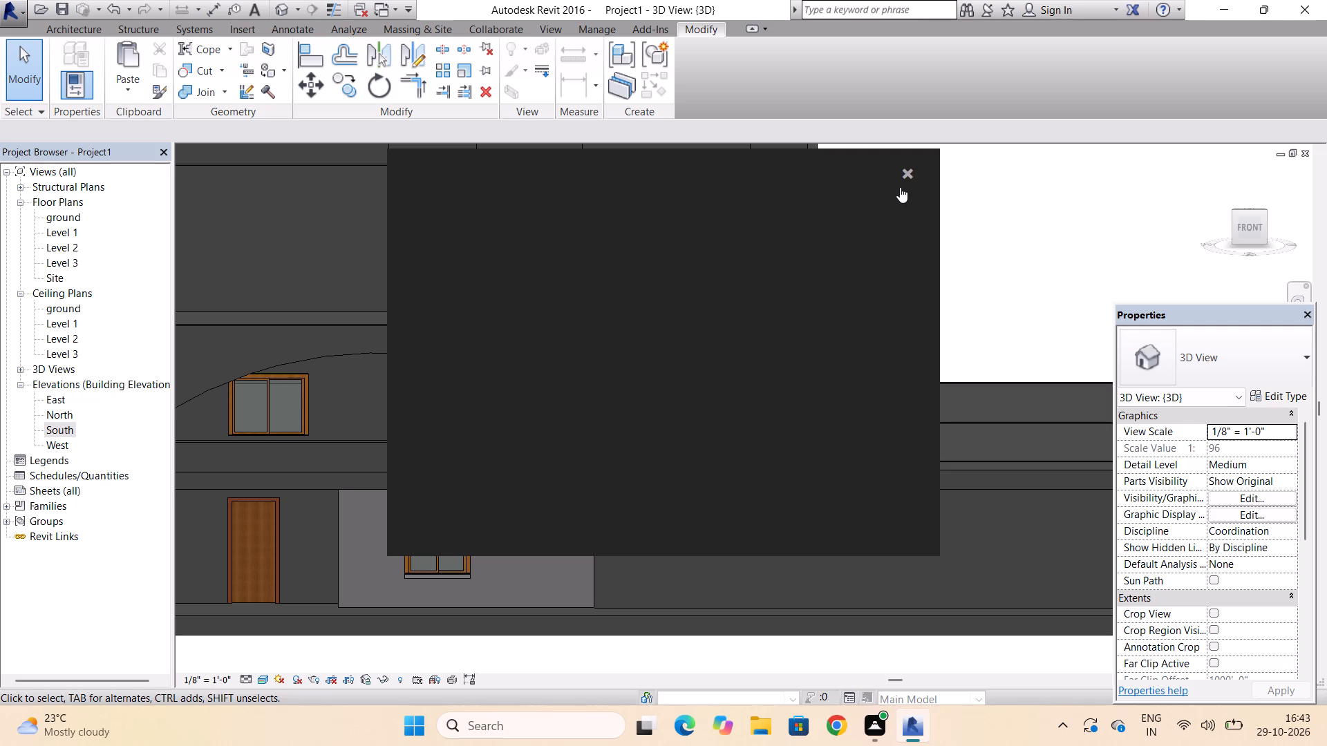
left_click(906, 170)
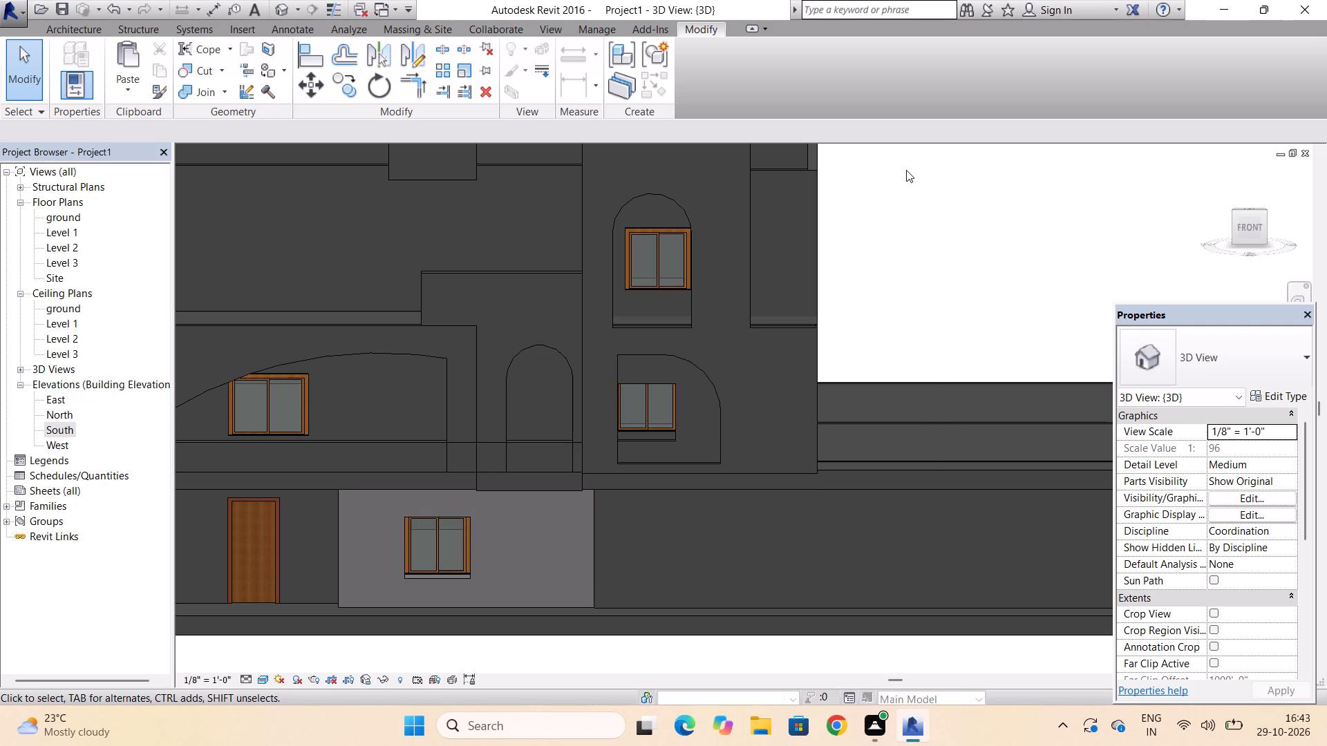
Edit the Level 1 floor's boundary, pulling its projecting side edge in flush with the outer edge of arched Walls 2, and finish the sketch.
left_click(717, 394)
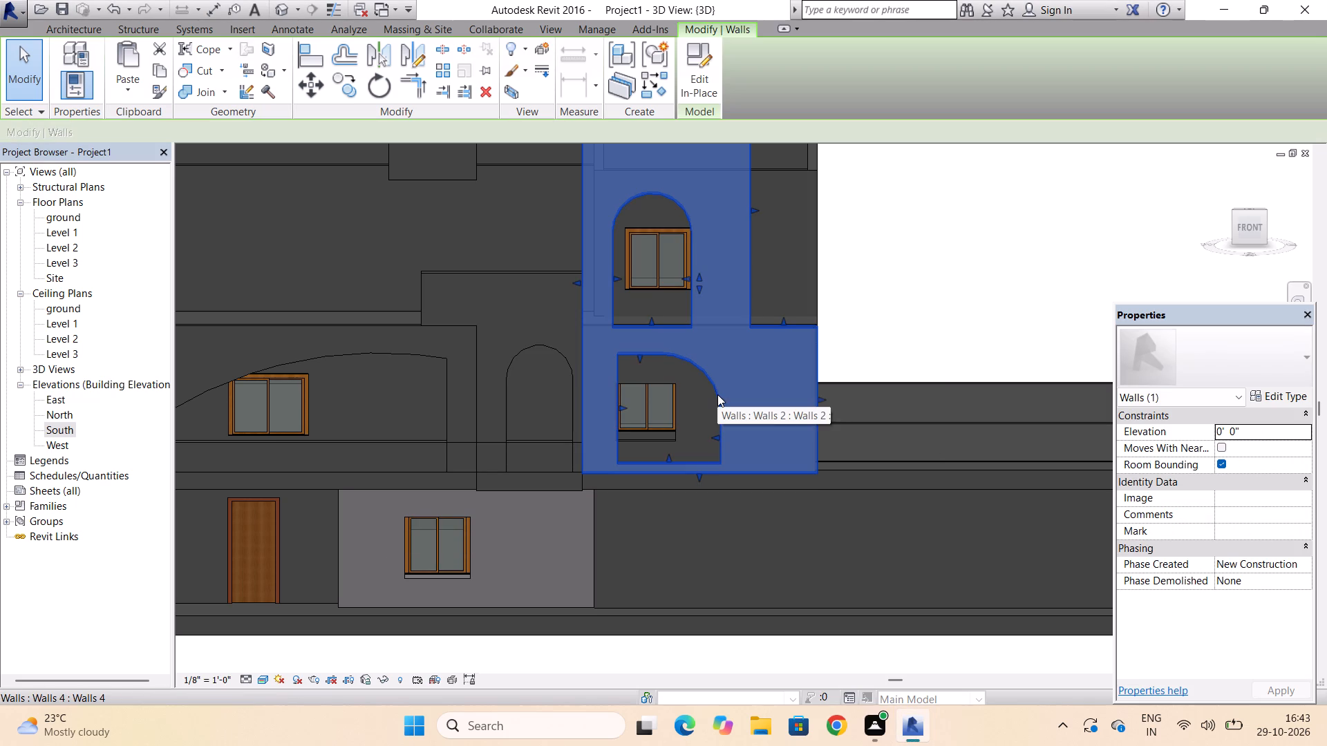
scroll(911, 373, "down", 5)
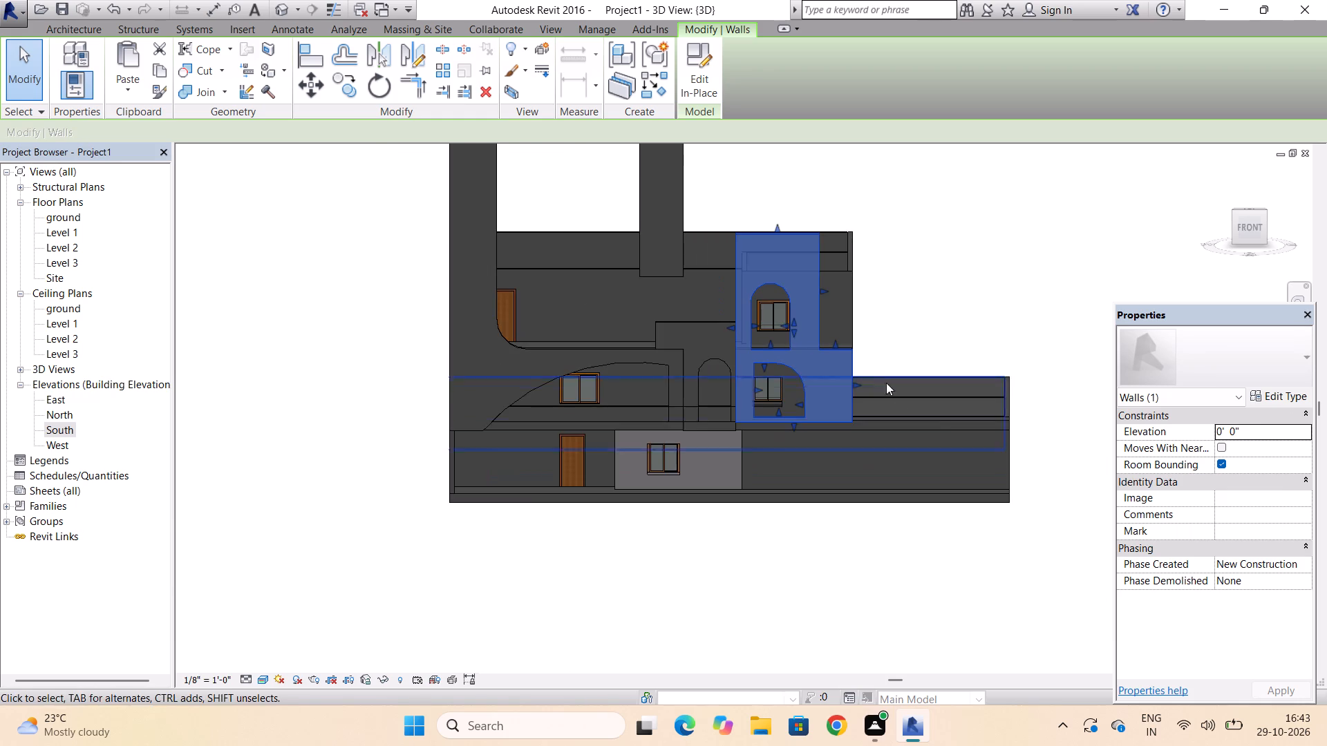
scroll(957, 422, "down", 1)
double_click(999, 420)
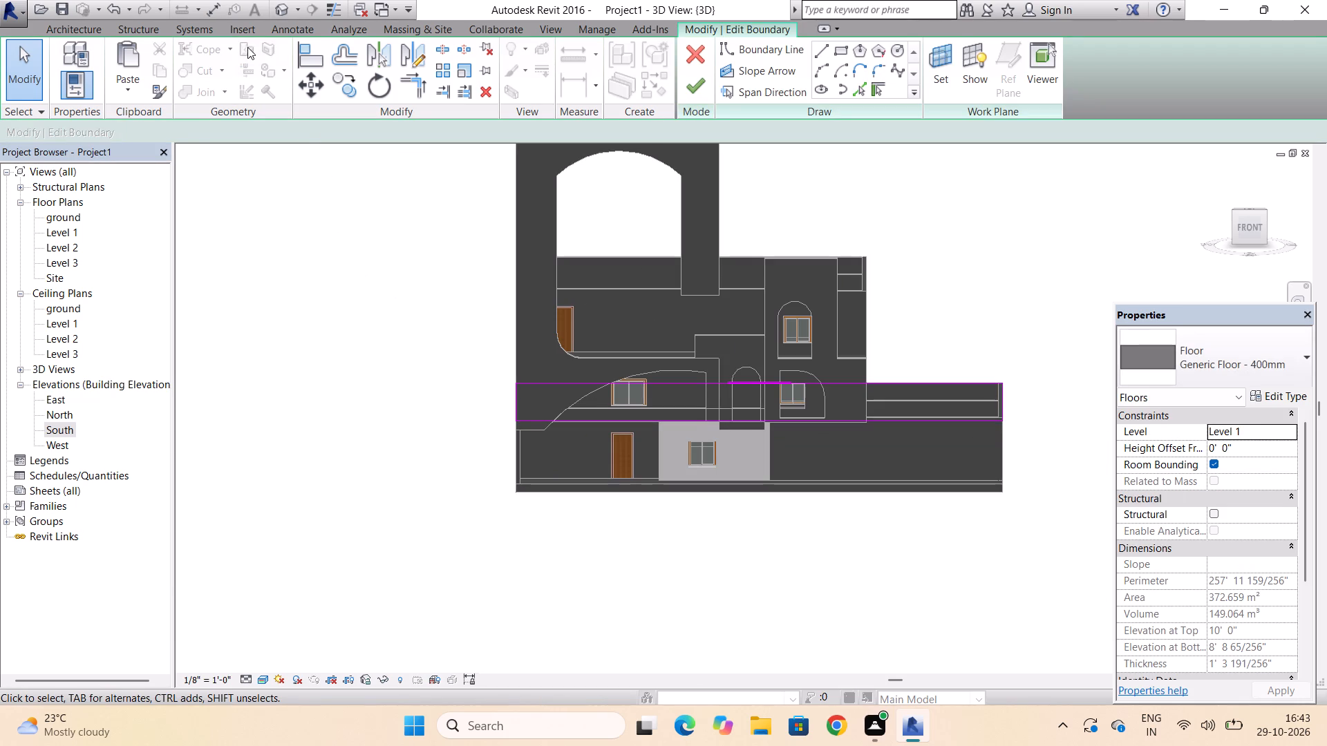
double_click(56, 219)
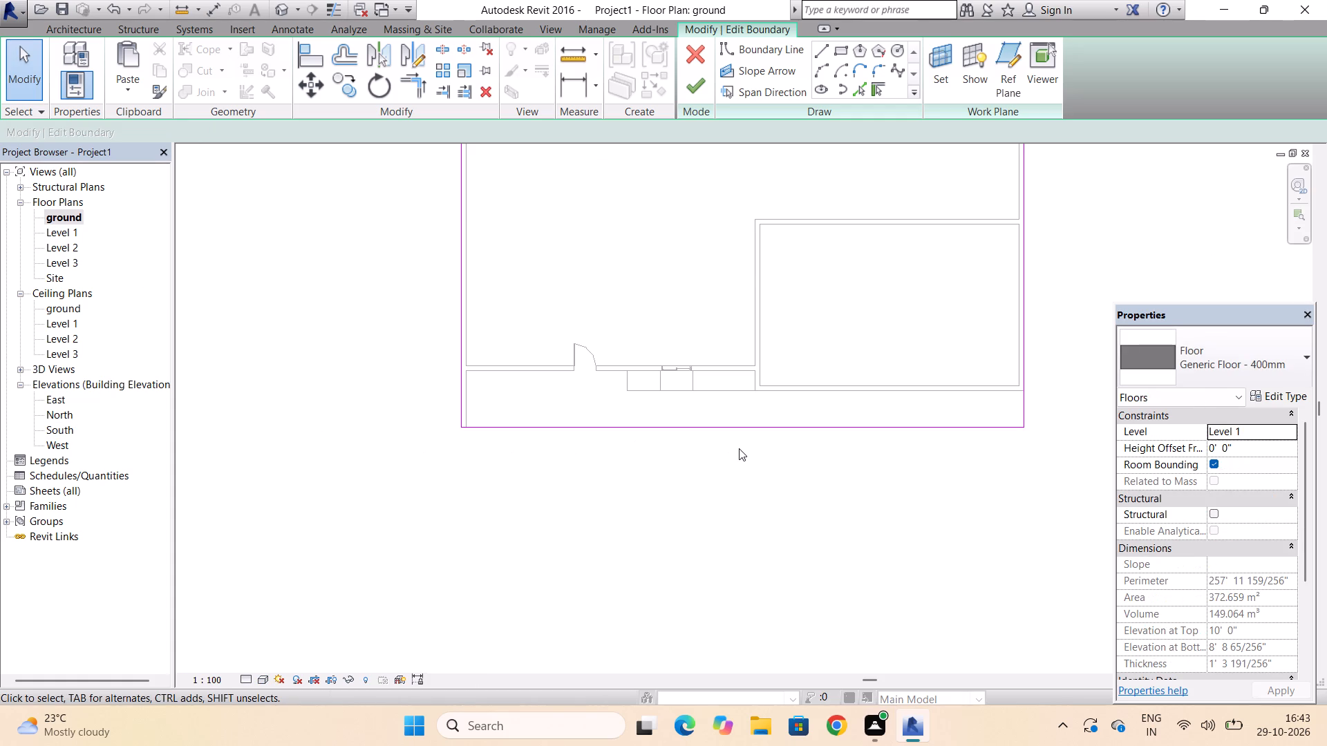
scroll(740, 448, "down", 3)
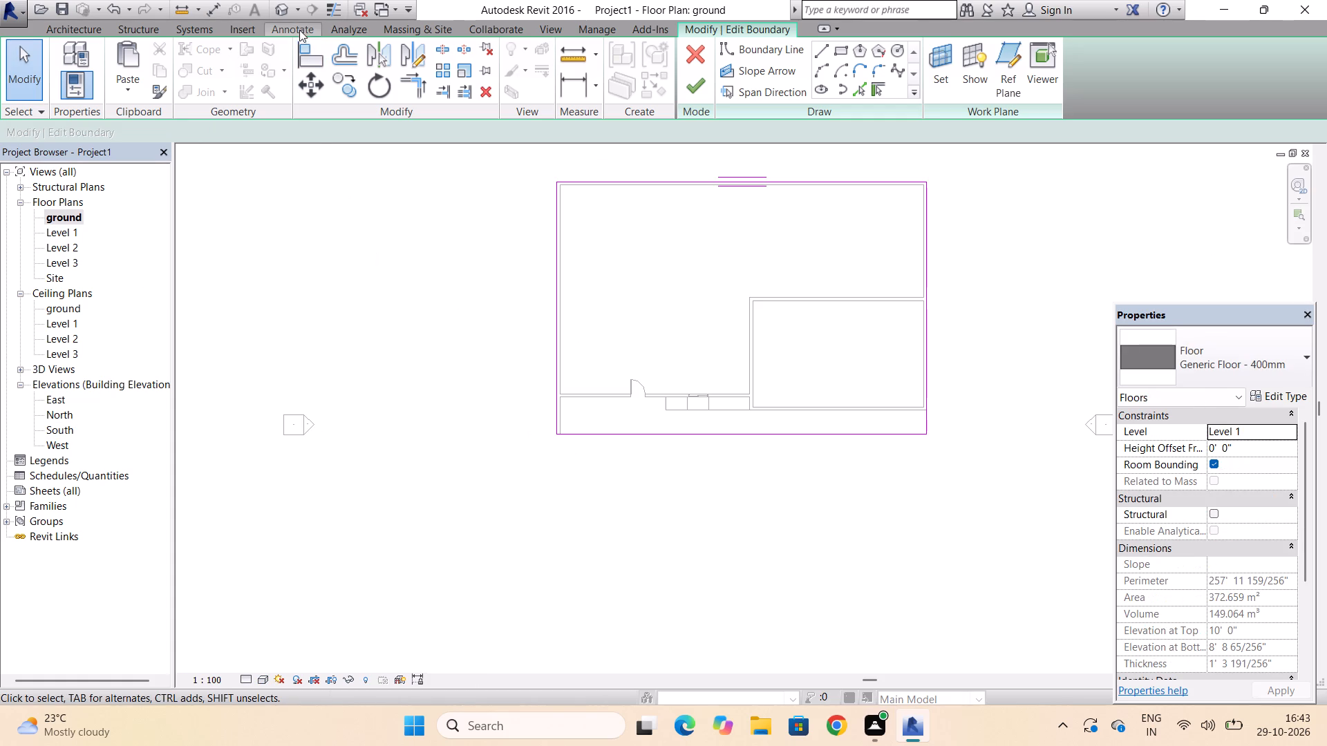
left_click(275, 11)
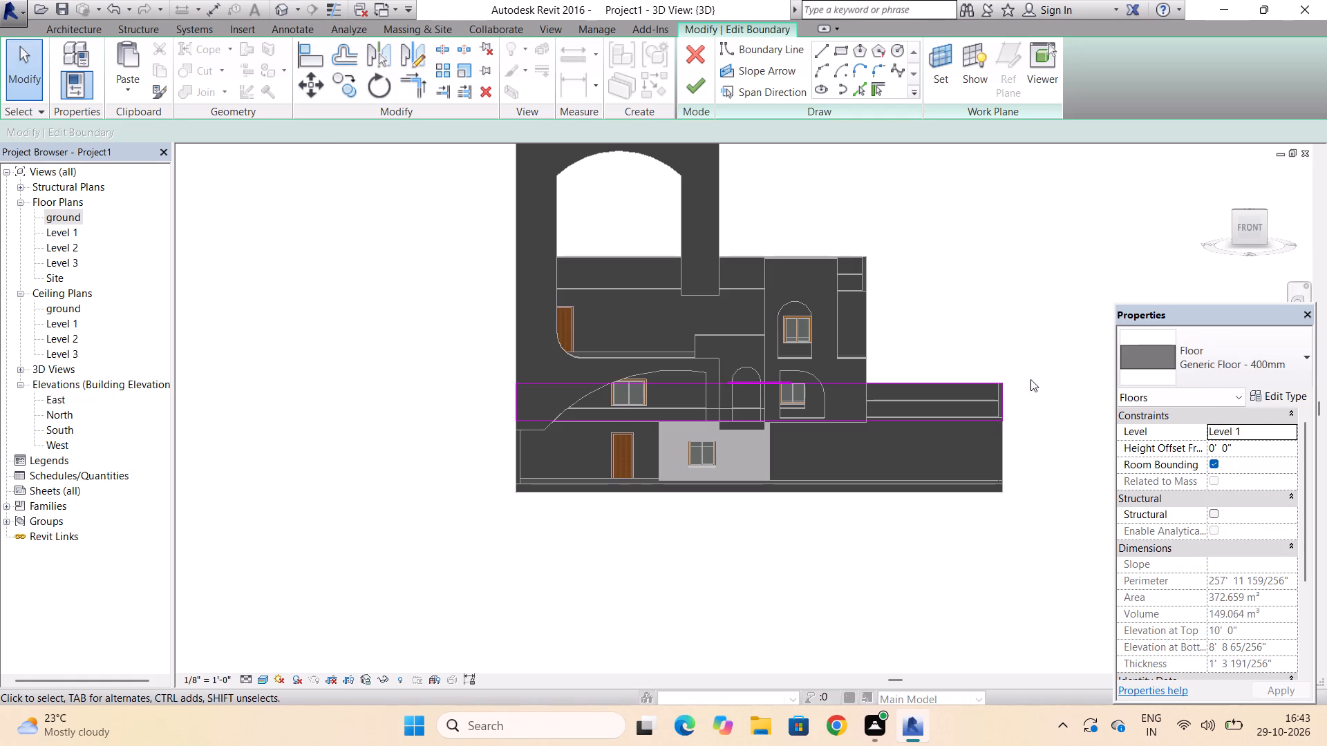
scroll(1029, 388, "up", 6)
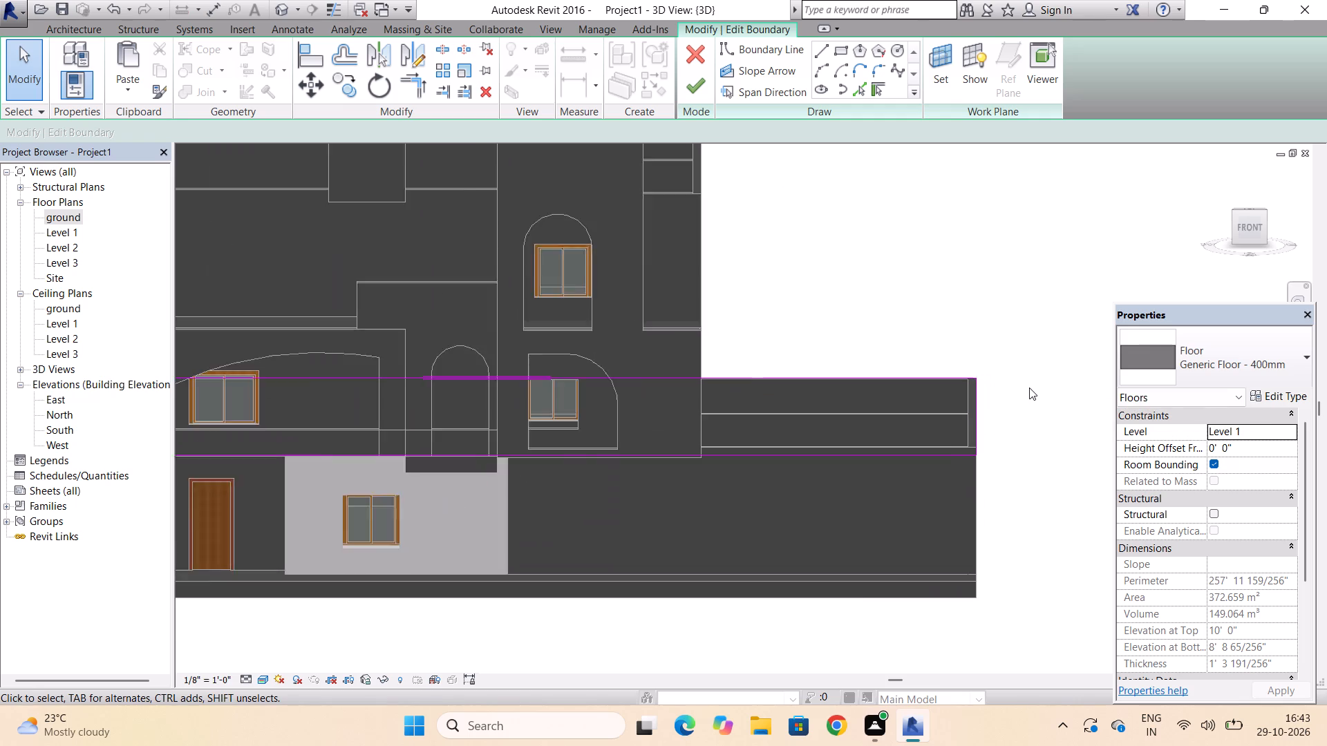
left_click_drag(966, 419, 672, 451)
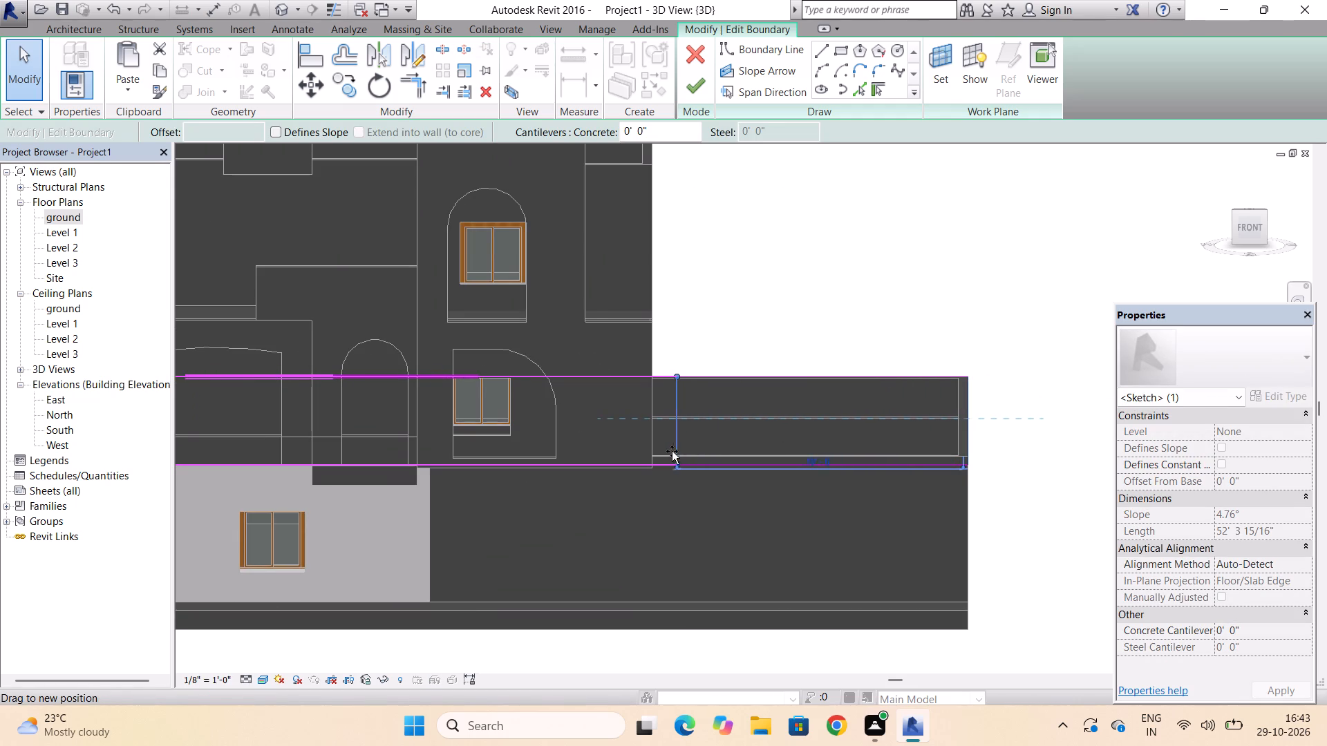
left_click_drag(672, 451, 653, 452)
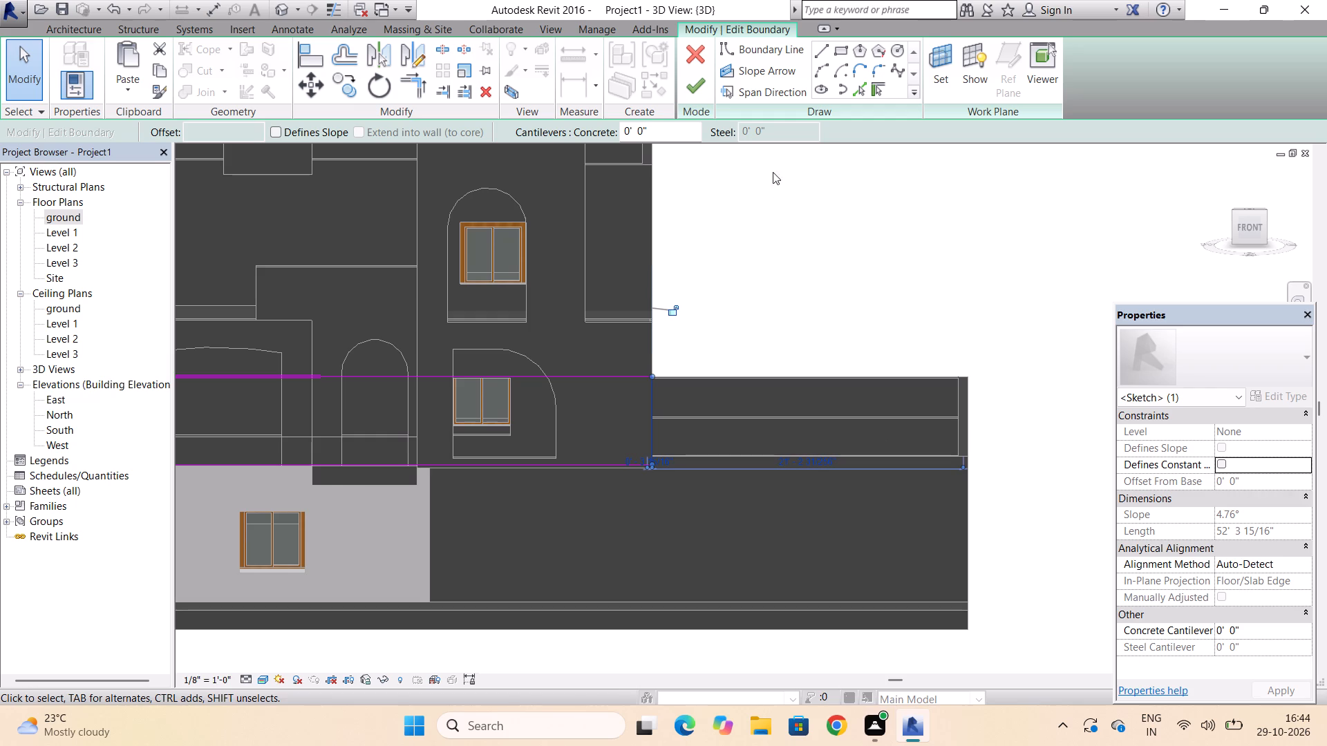
left_click(704, 84)
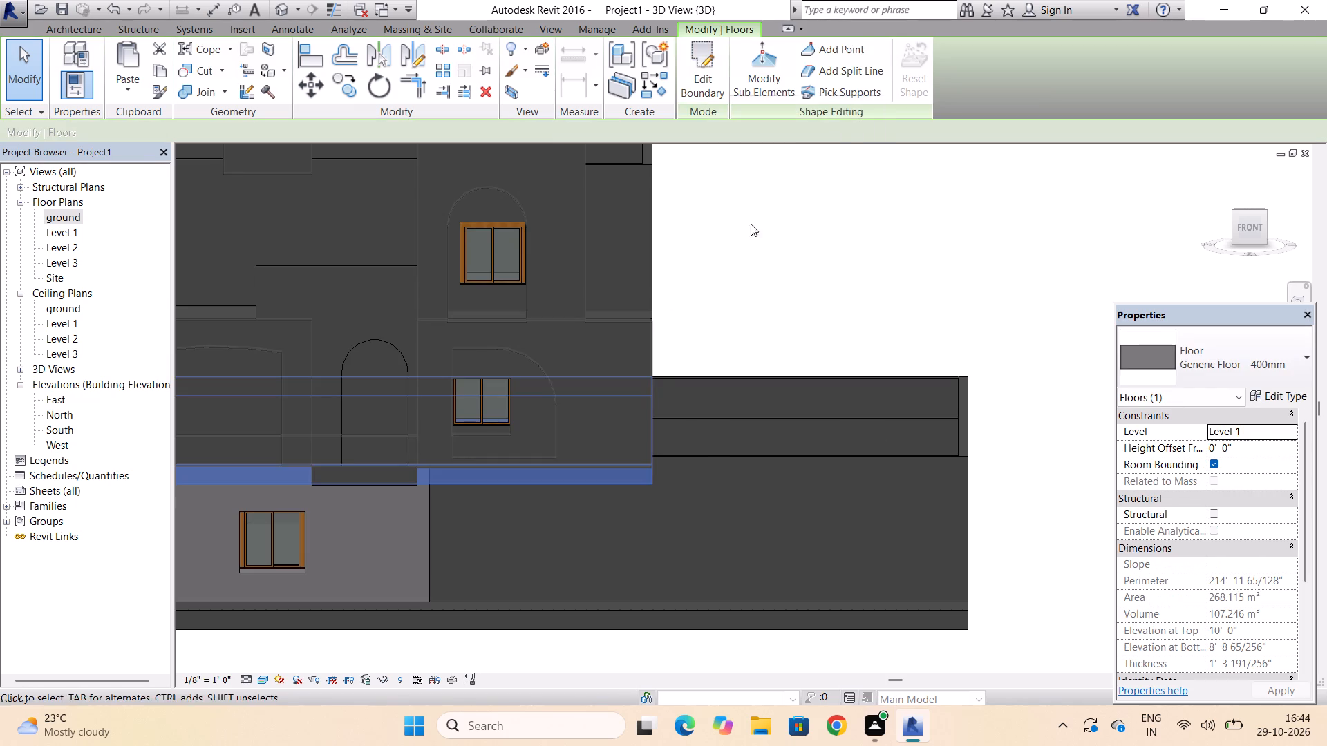
In the North elevation, move the projecting ground-floor end wall inward so its outer face aligns with the end of the Level 1 floor slab.
double_click(53, 415)
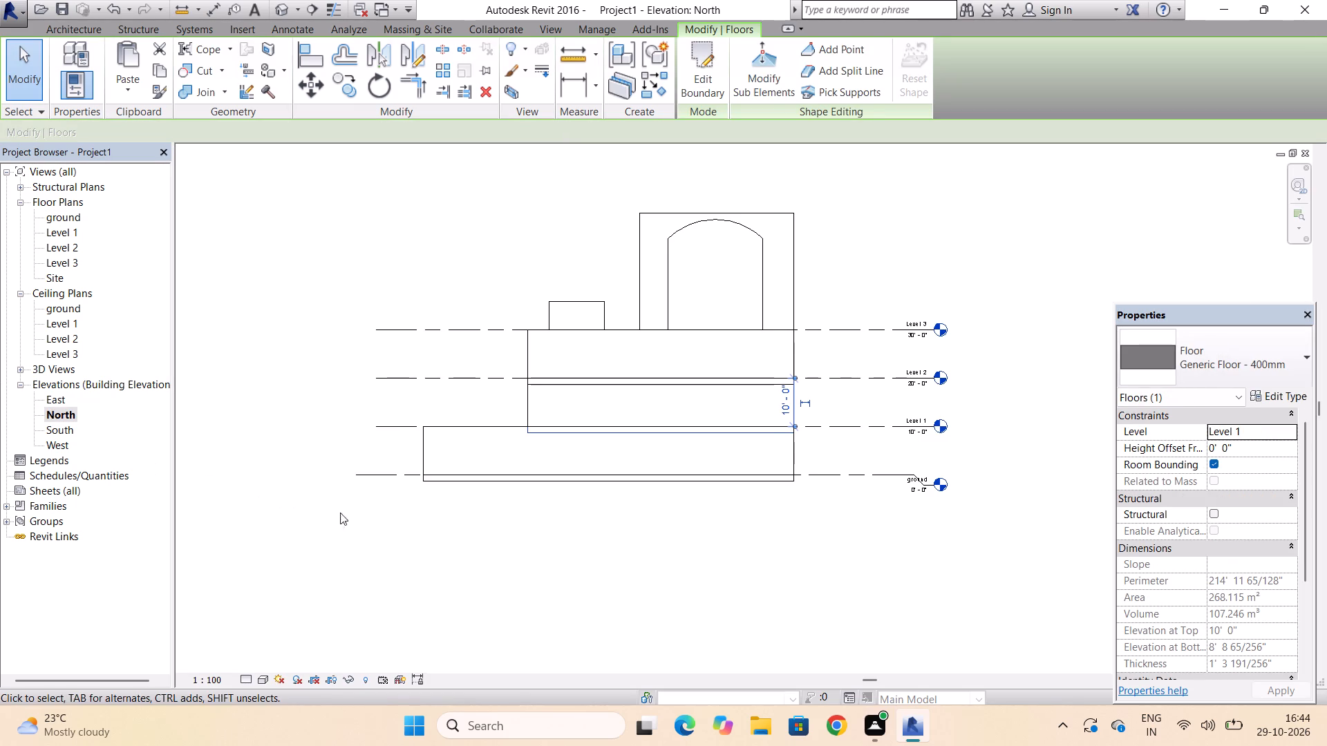
scroll(485, 458, "up", 3)
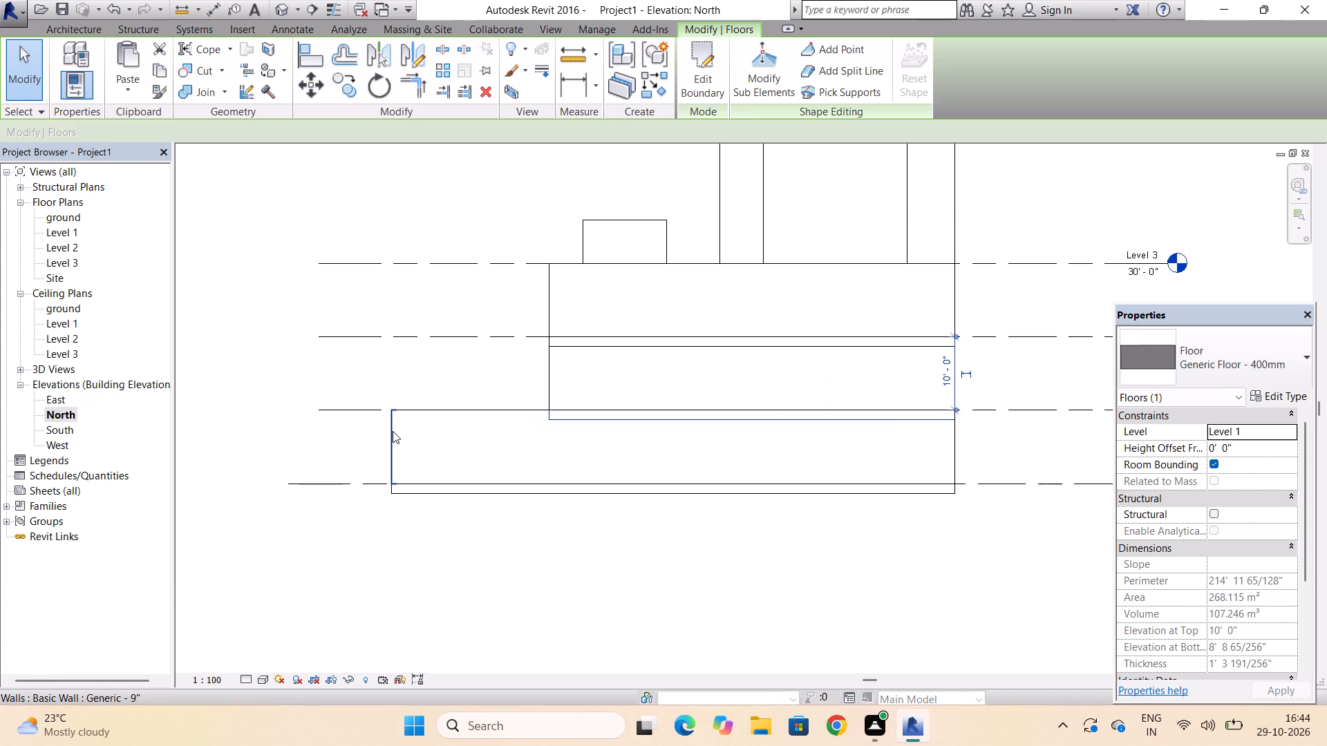
left_click(393, 431)
left_click_drag(393, 425, 426, 428)
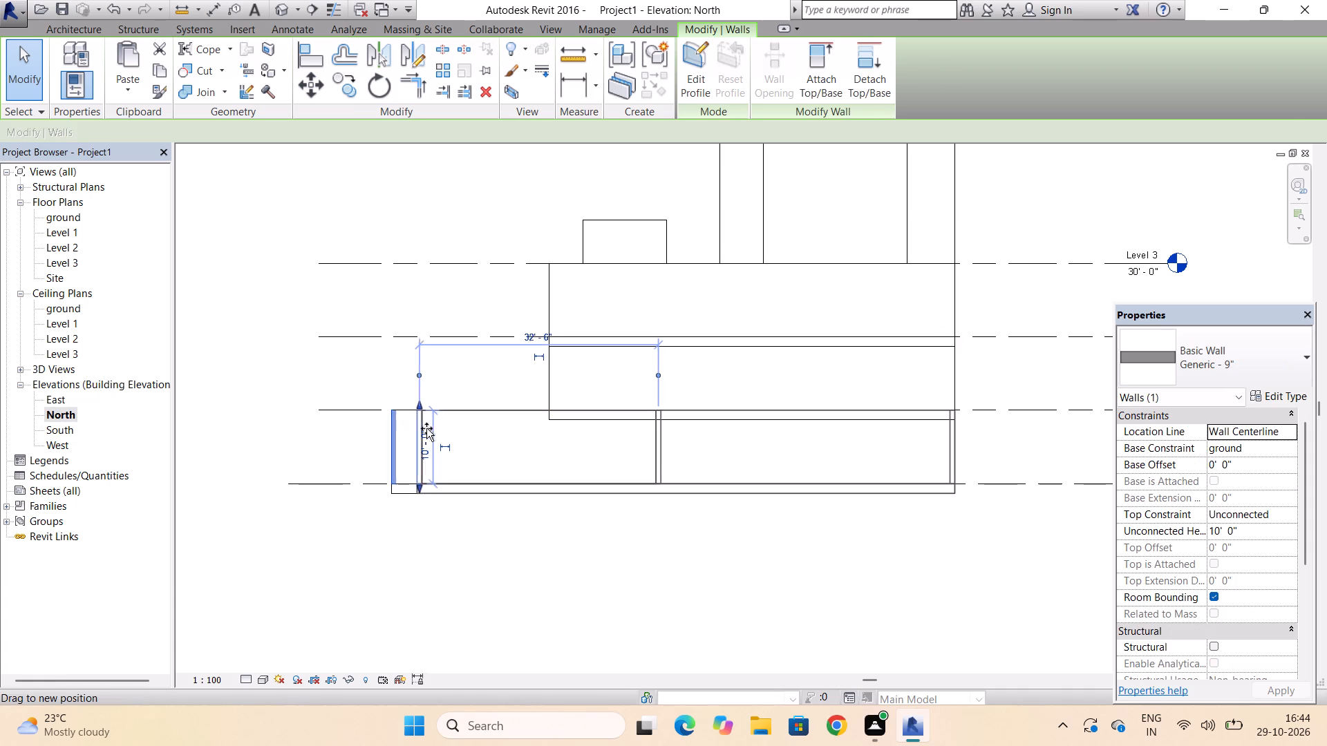
left_click_drag(426, 428, 500, 441)
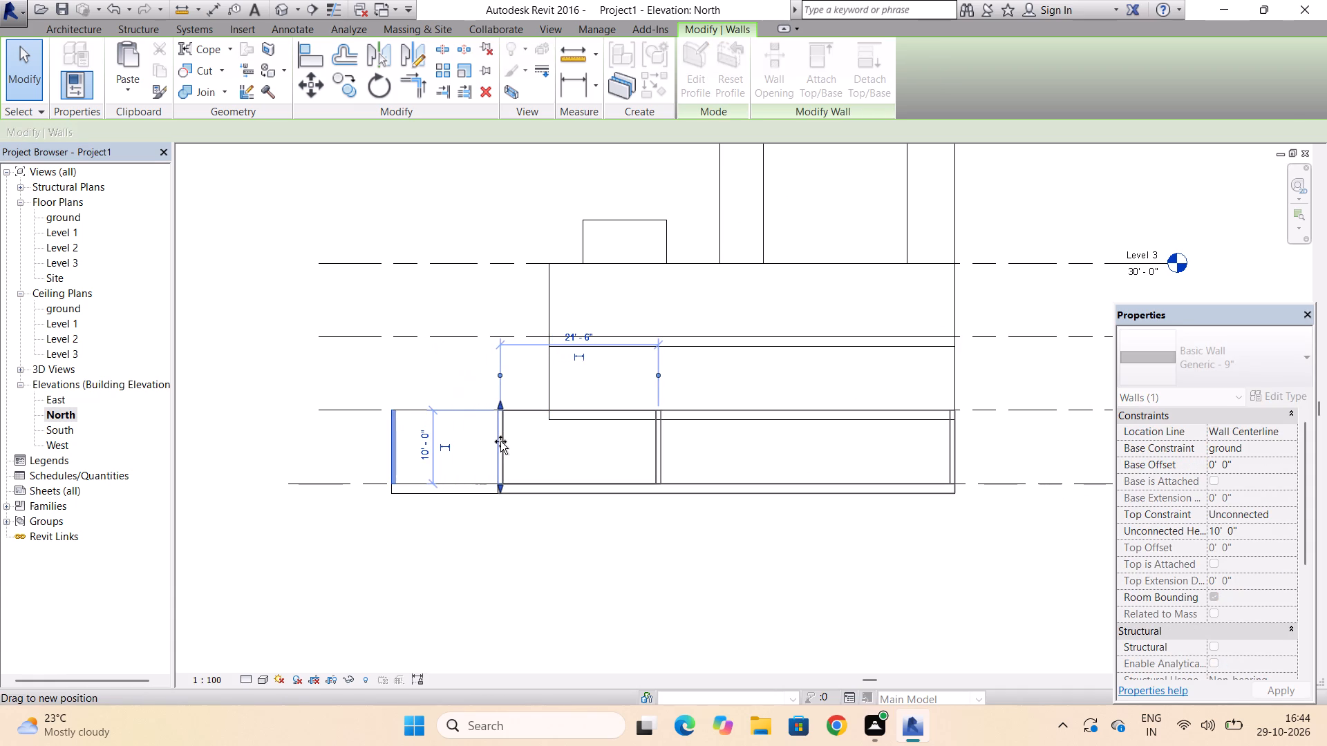
left_click_drag(500, 441, 539, 448)
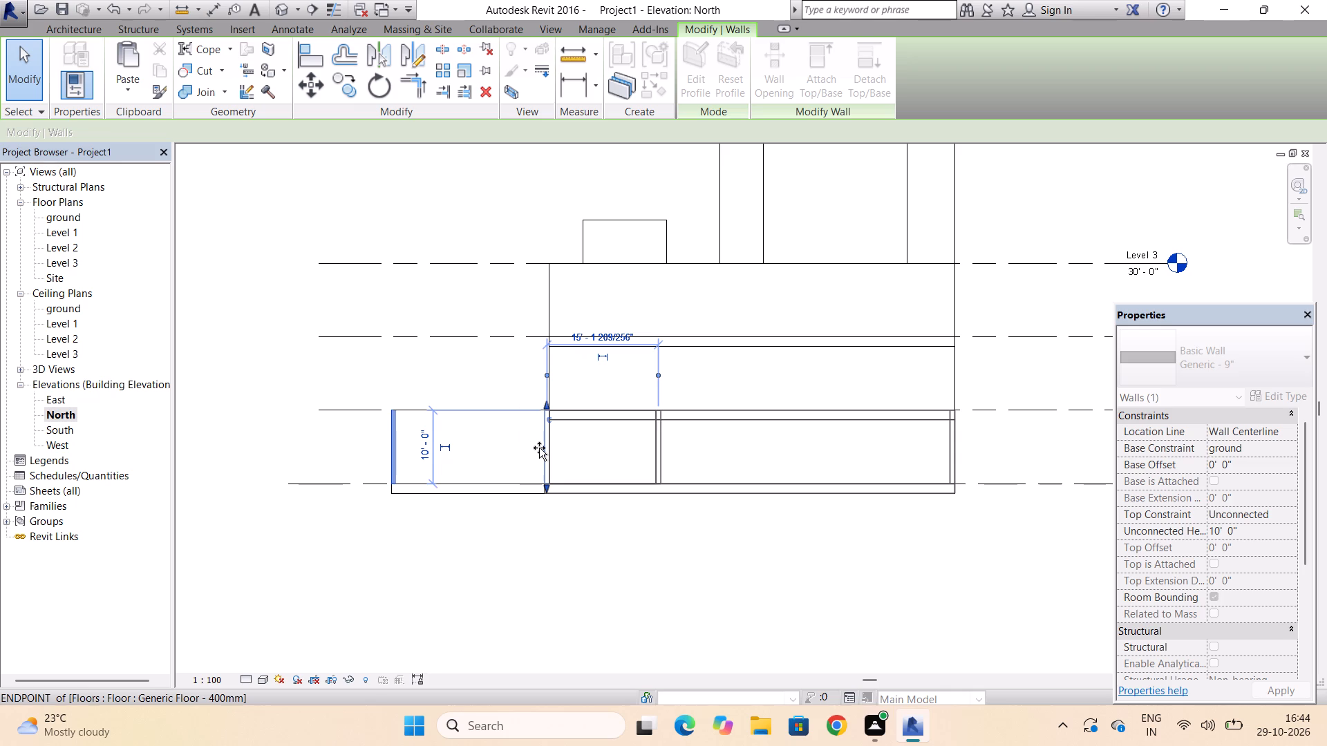
left_click_drag(539, 448, 547, 448)
scroll(561, 414, "up", 7)
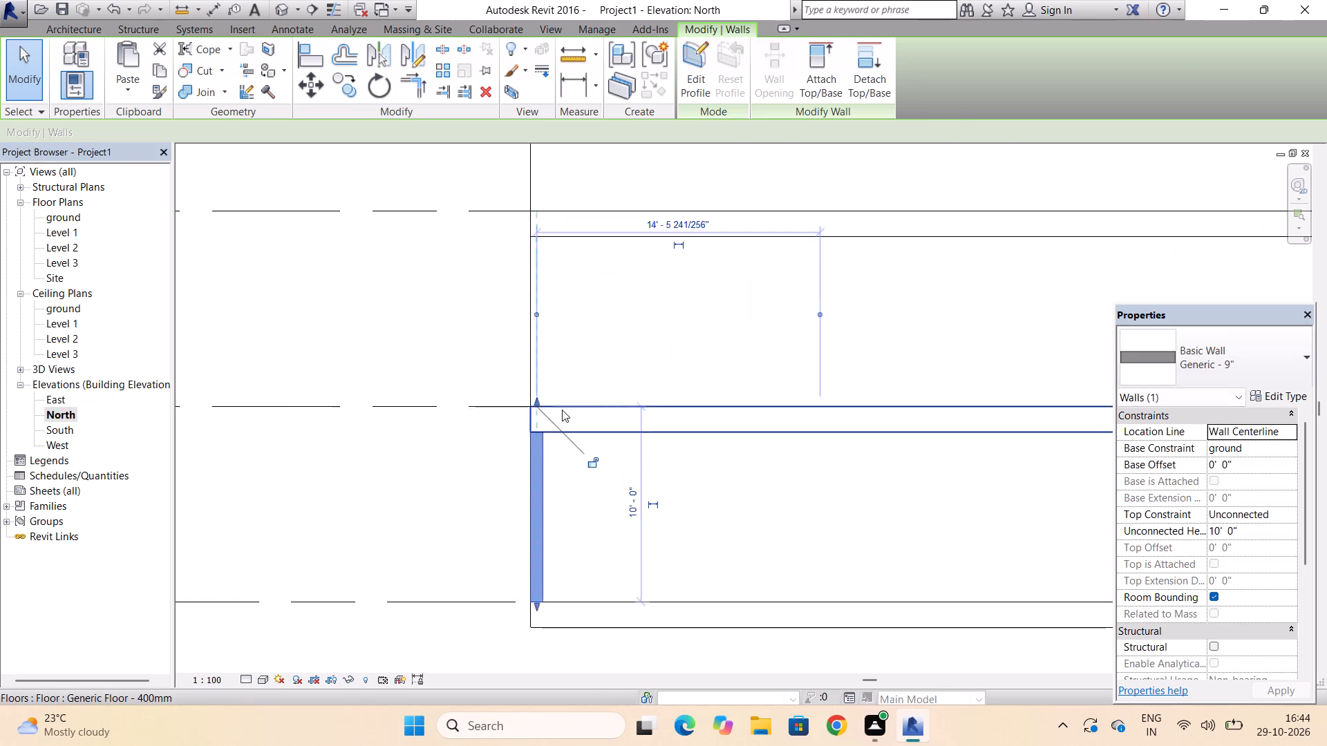
scroll(562, 410, "up", 3)
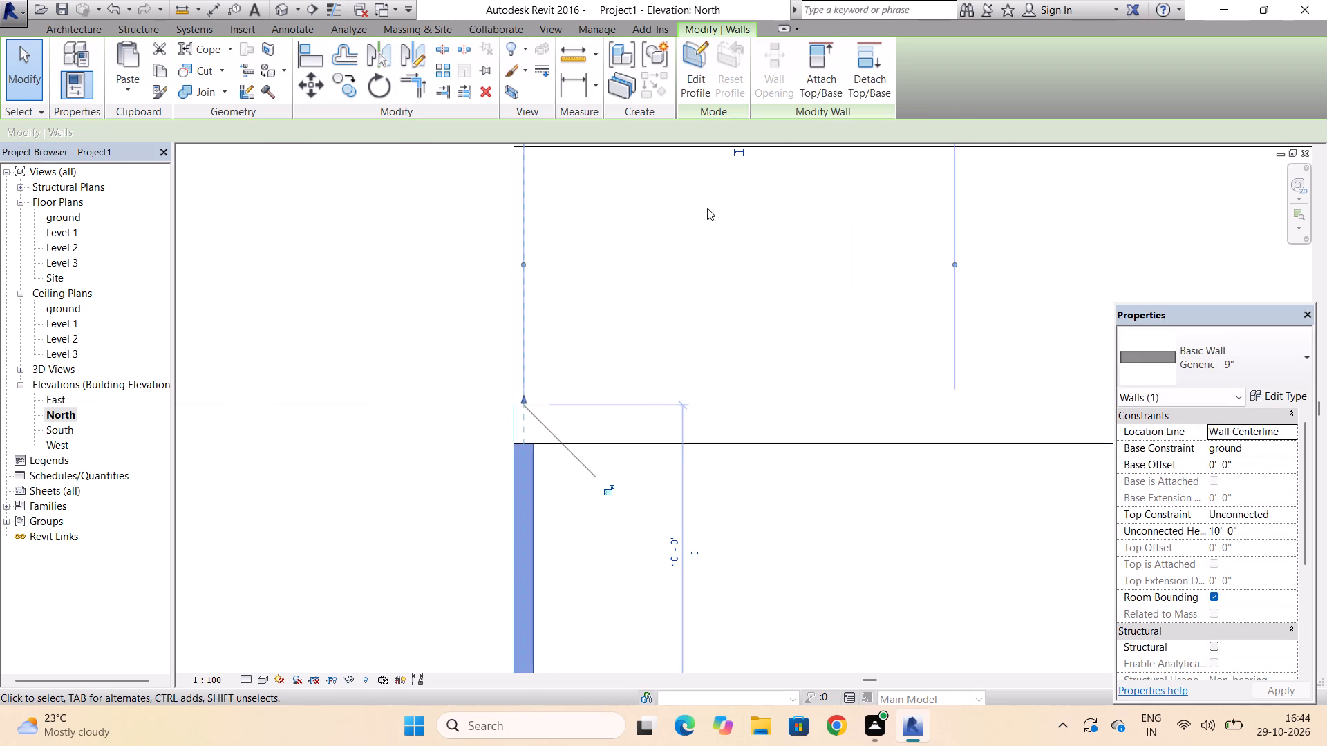
left_click(355, 242)
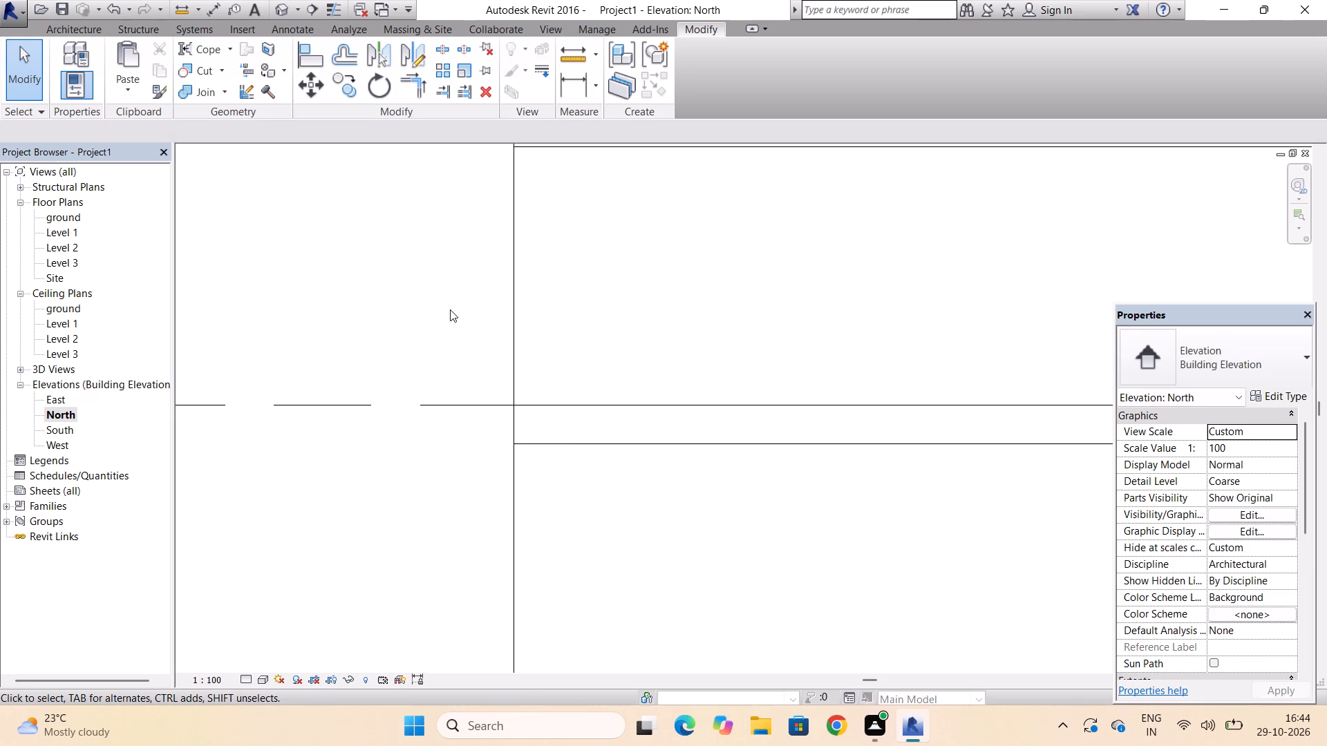
Examine the overall building outline in the North elevation and the front facade in the South elevation.
scroll(450, 309, "down", 3)
scroll(474, 377, "down", 10)
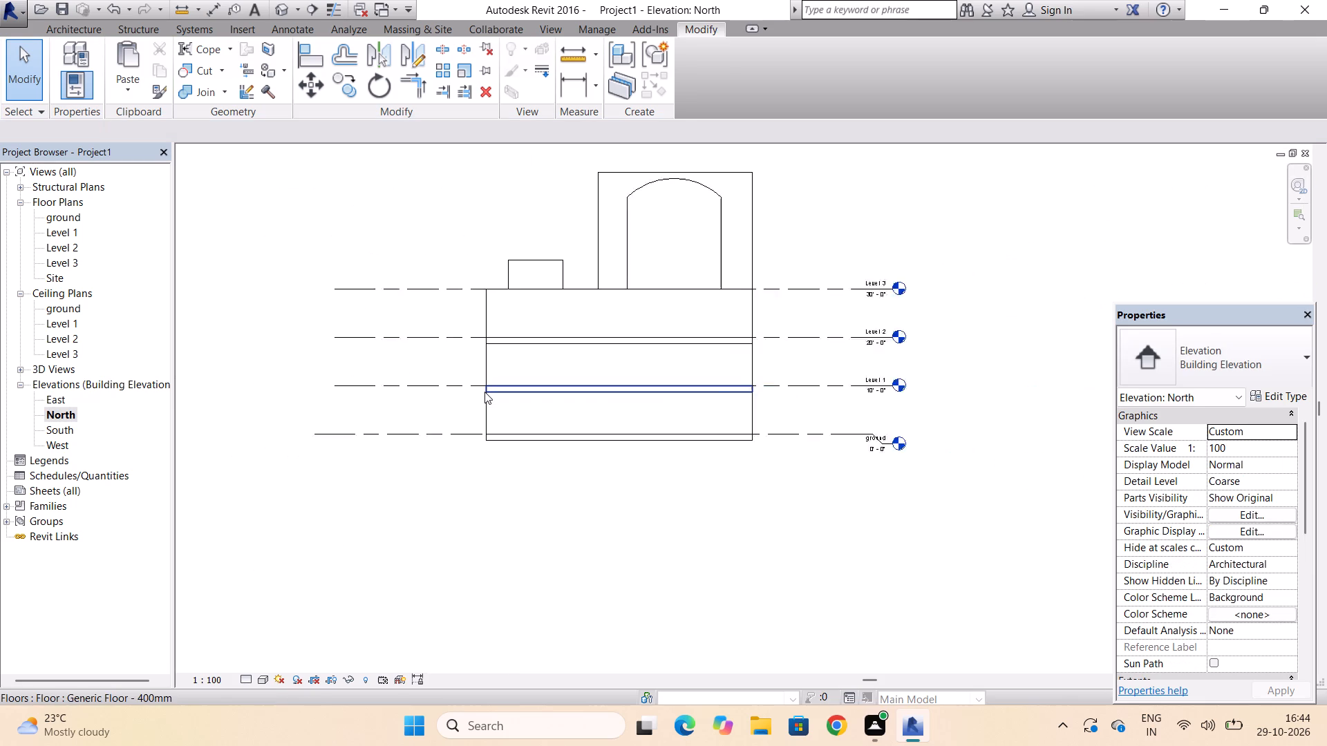
scroll(484, 392, "down", 4)
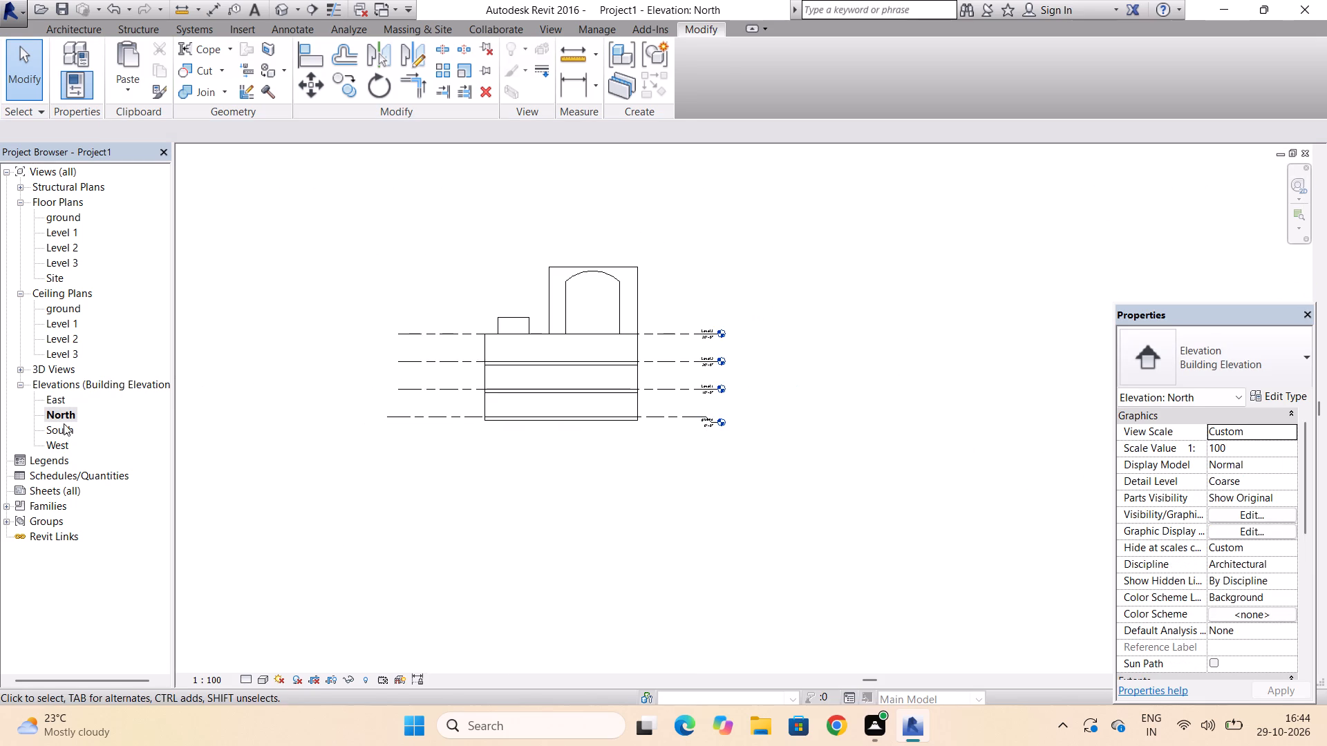
double_click(63, 425)
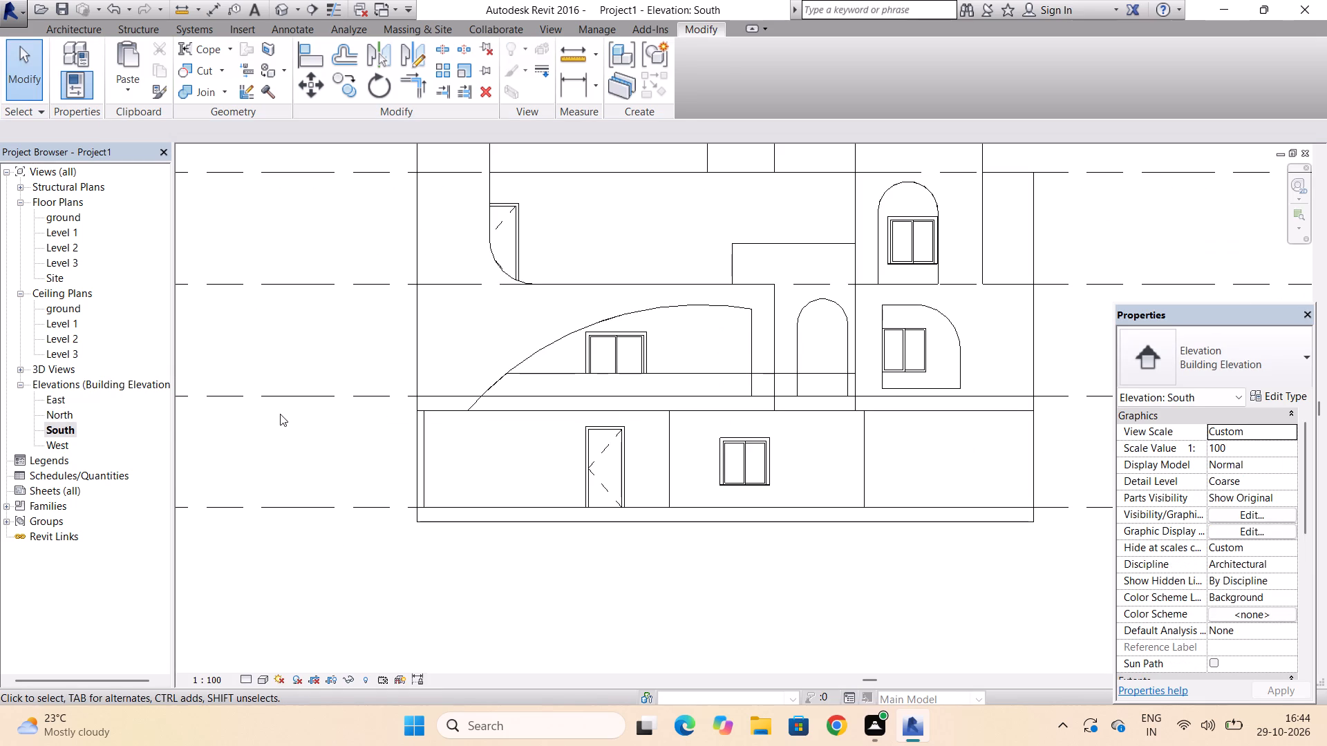
scroll(280, 414, "down", 7)
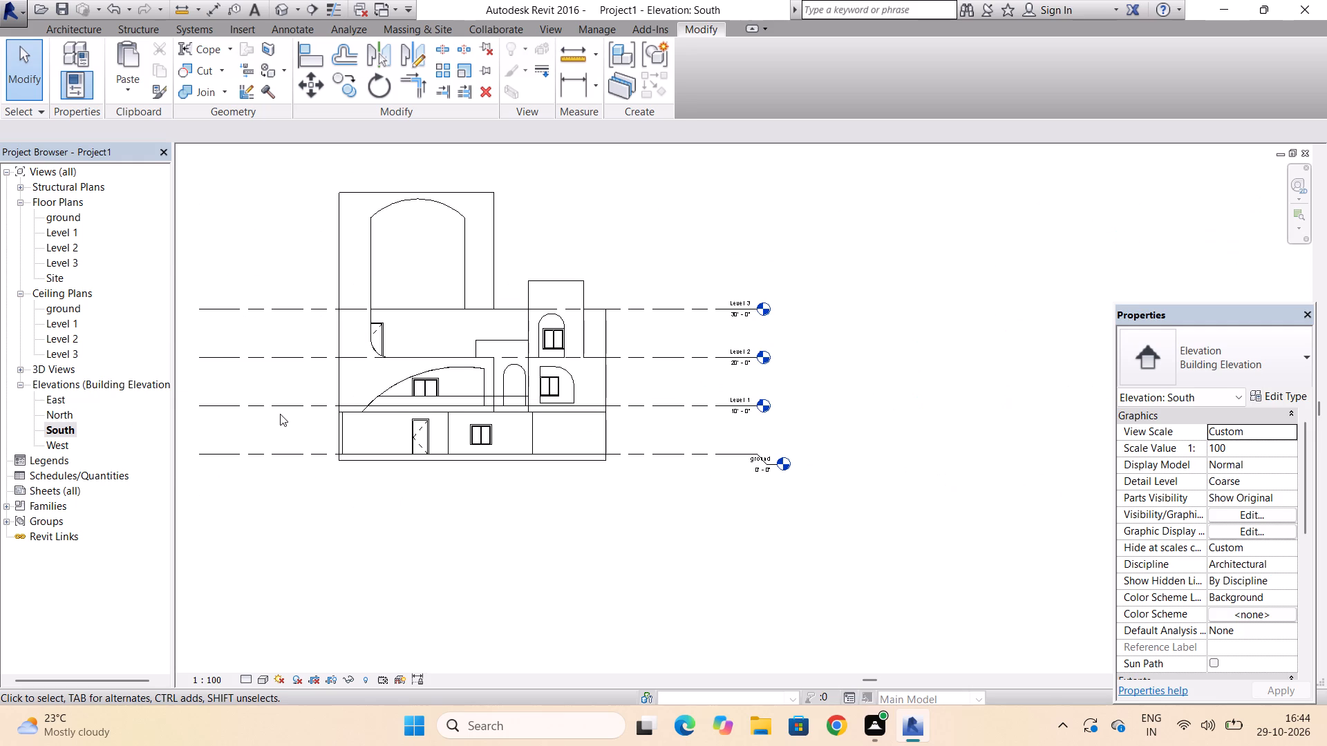
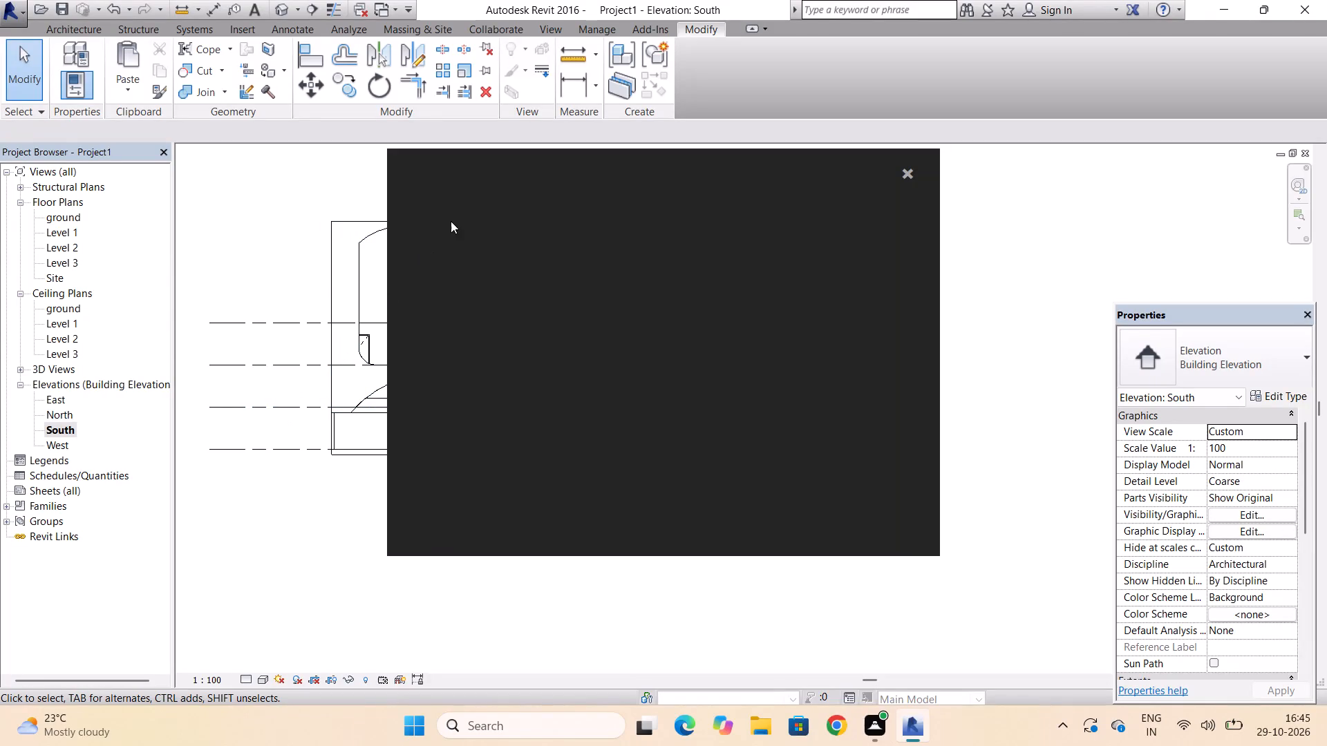
Dismiss the pop-up and raise the top of the Level 2 generic 9" end wall beside Walls 4 to a 21'-0" height.
left_click(909, 174)
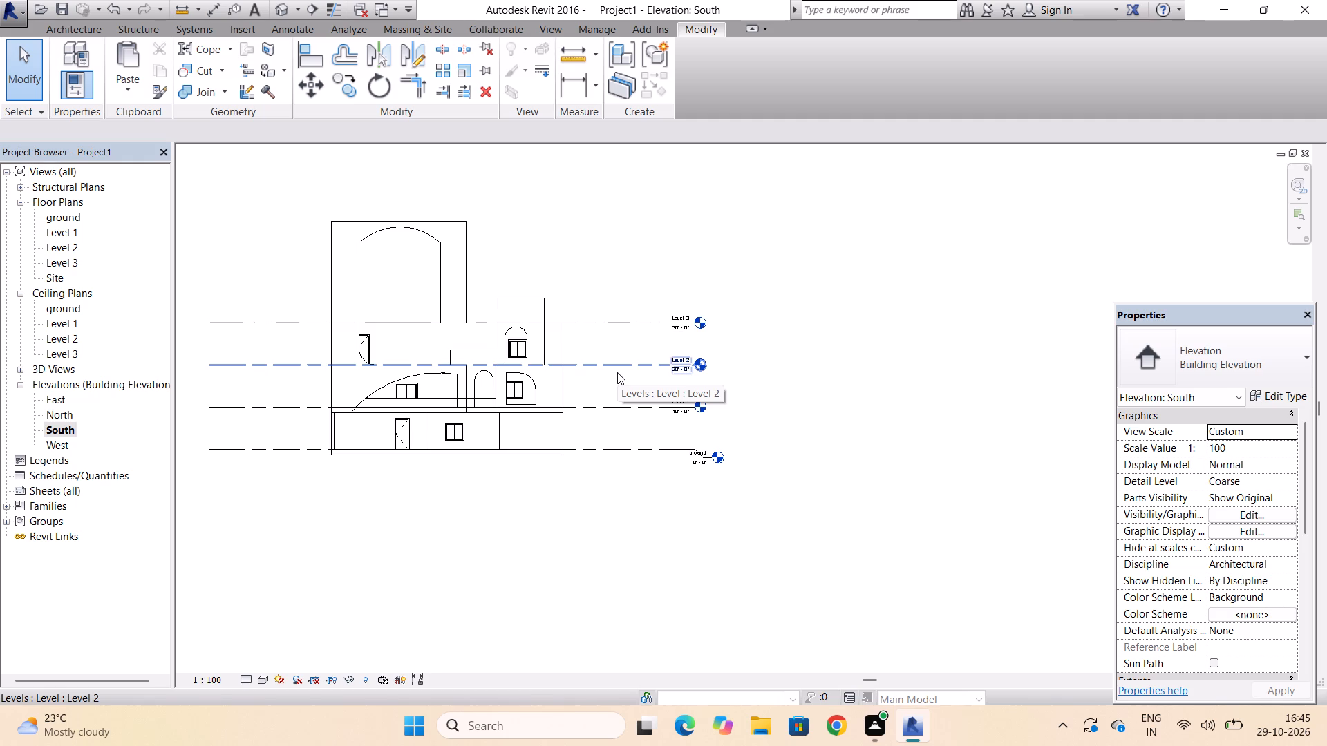
left_click(563, 346)
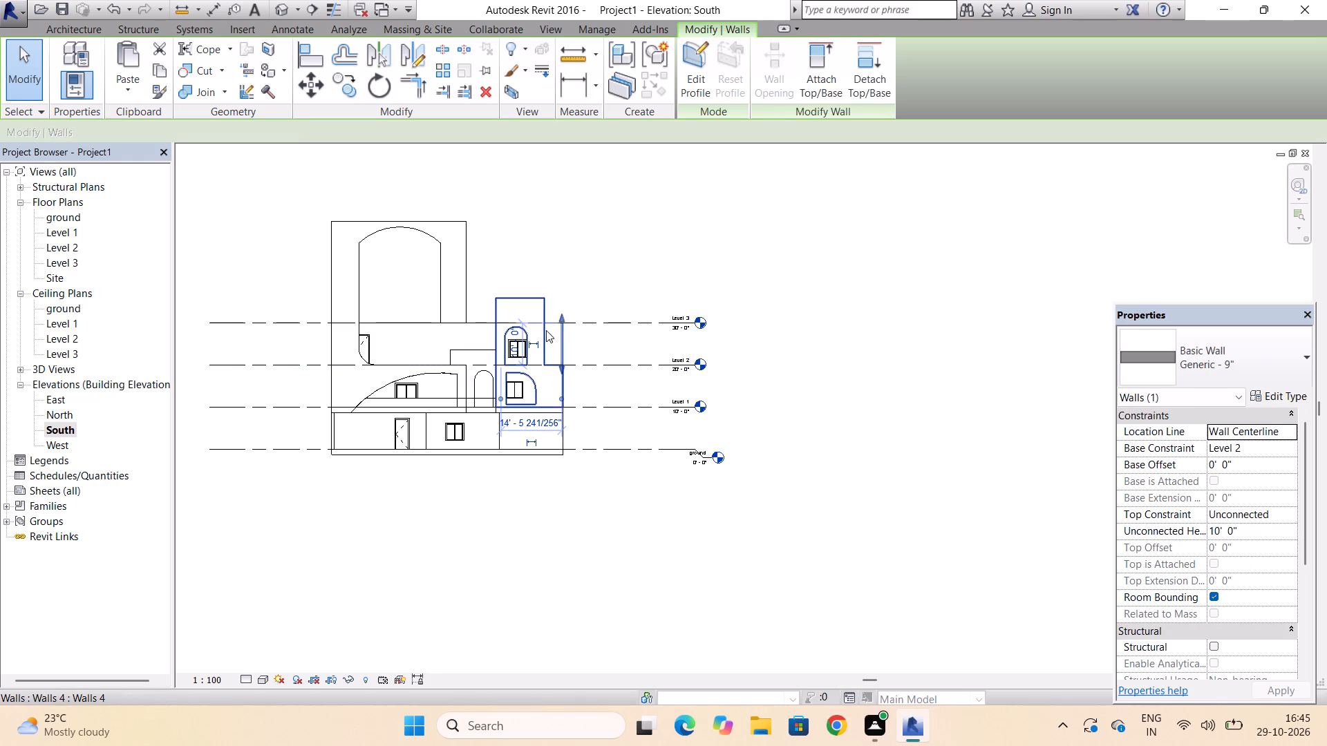
scroll(546, 330, "up", 3)
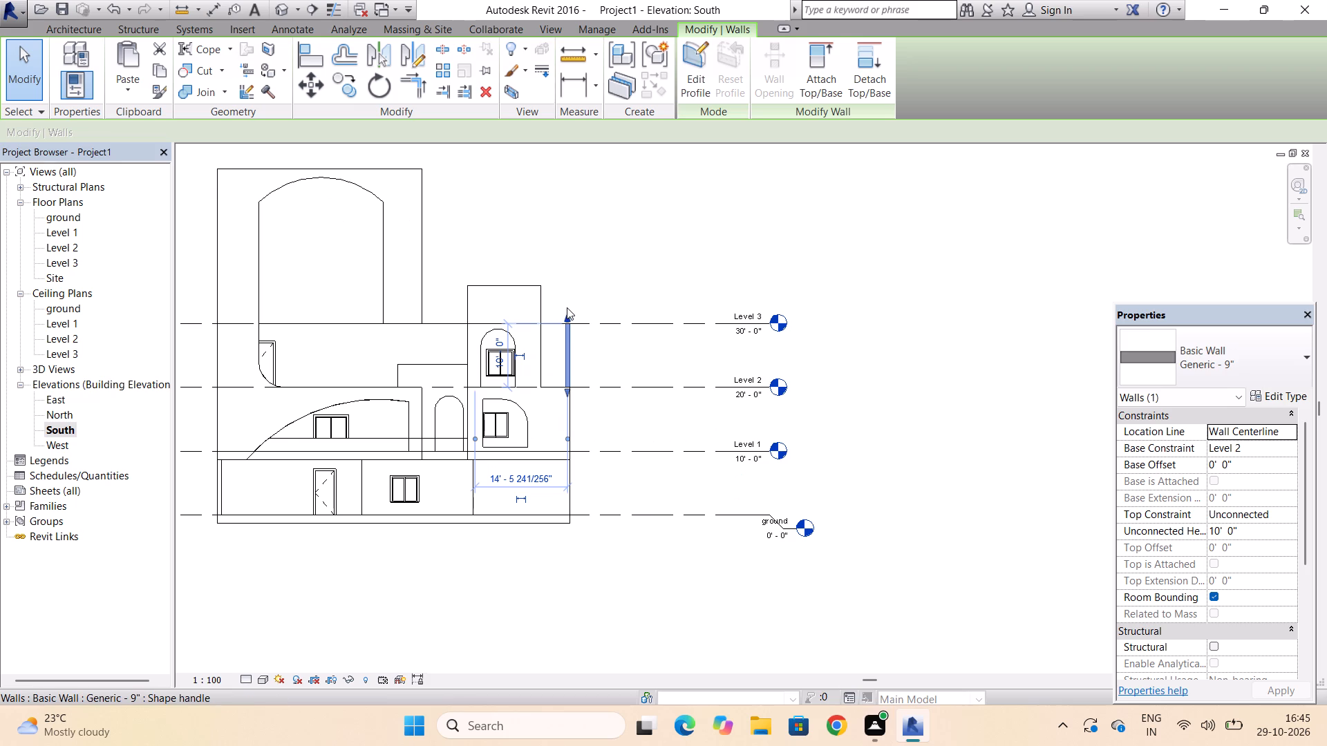
left_click_drag(567, 315, 570, 271)
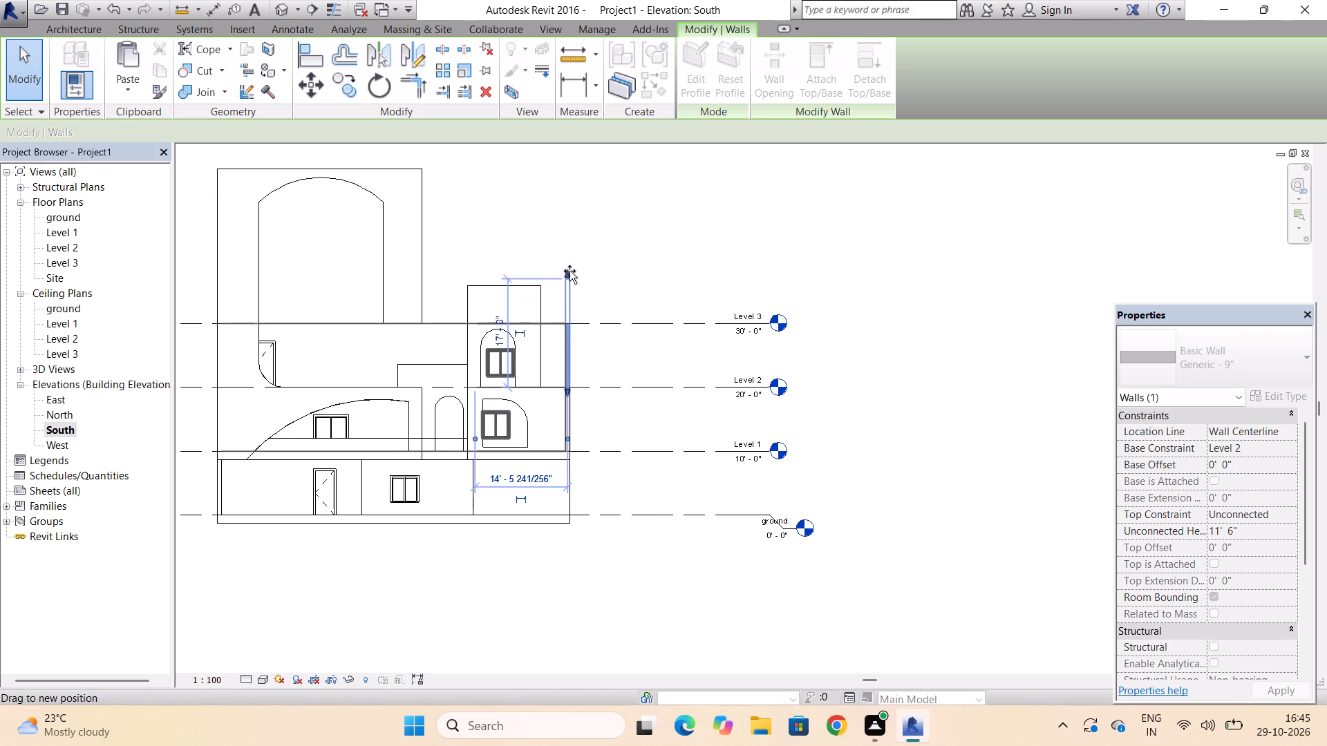
left_click_drag(570, 271, 570, 266)
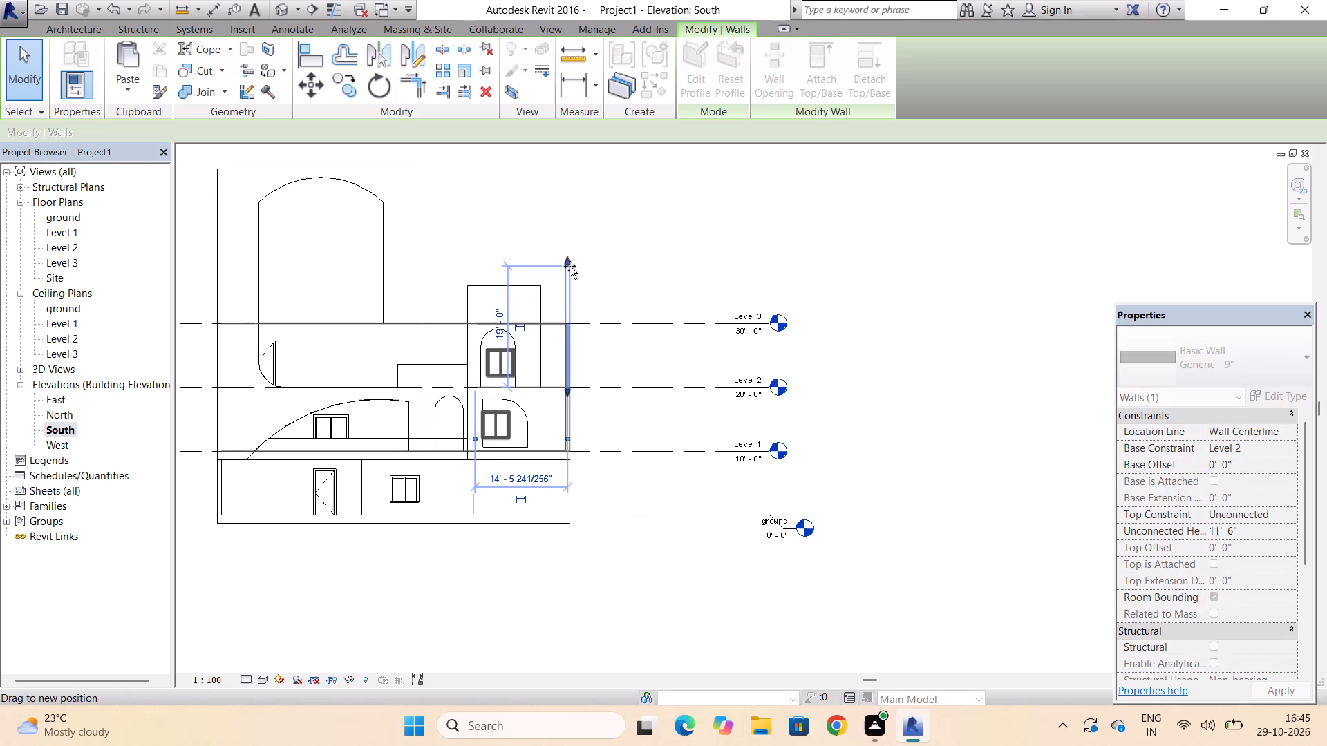
left_click_drag(570, 266, 570, 253)
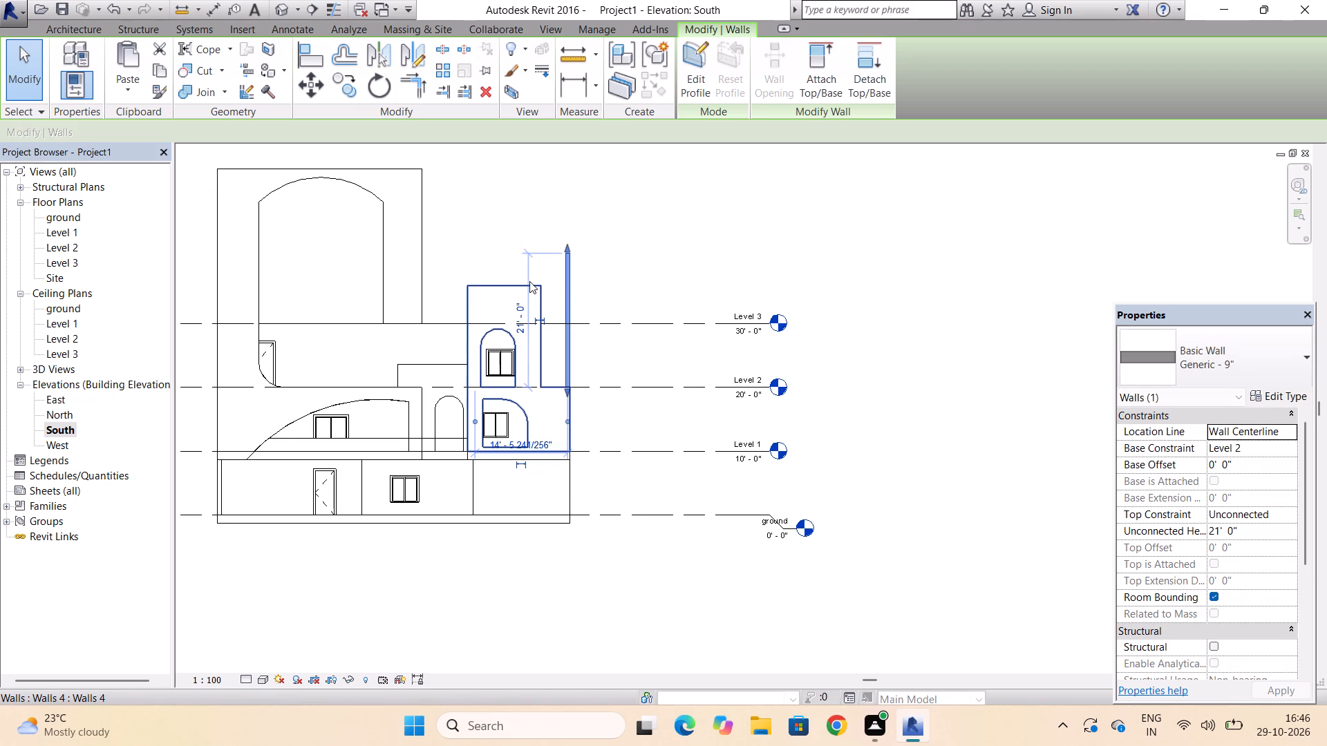
Raise the top edge of in-place Walls 4 above Level 3, roughly level with the top of the adjacent end wall.
left_click(513, 283)
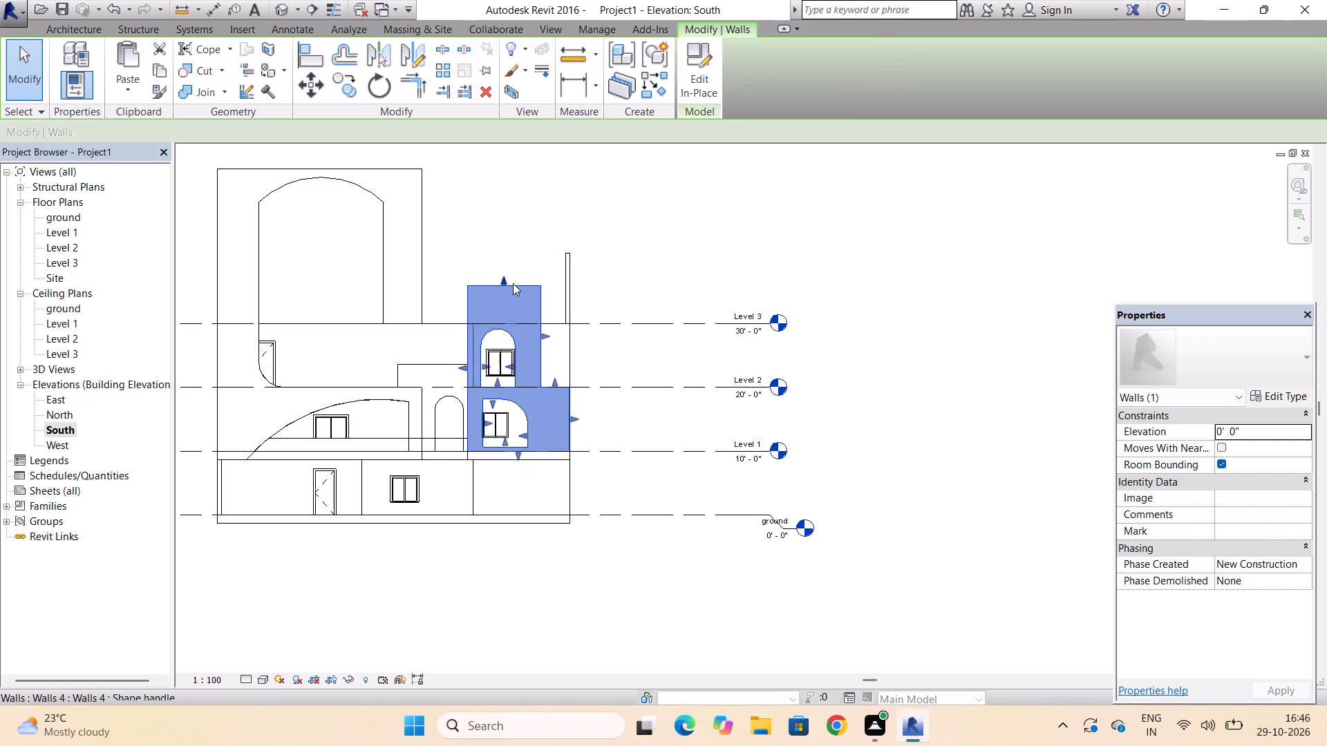
left_click_drag(503, 281, 503, 261)
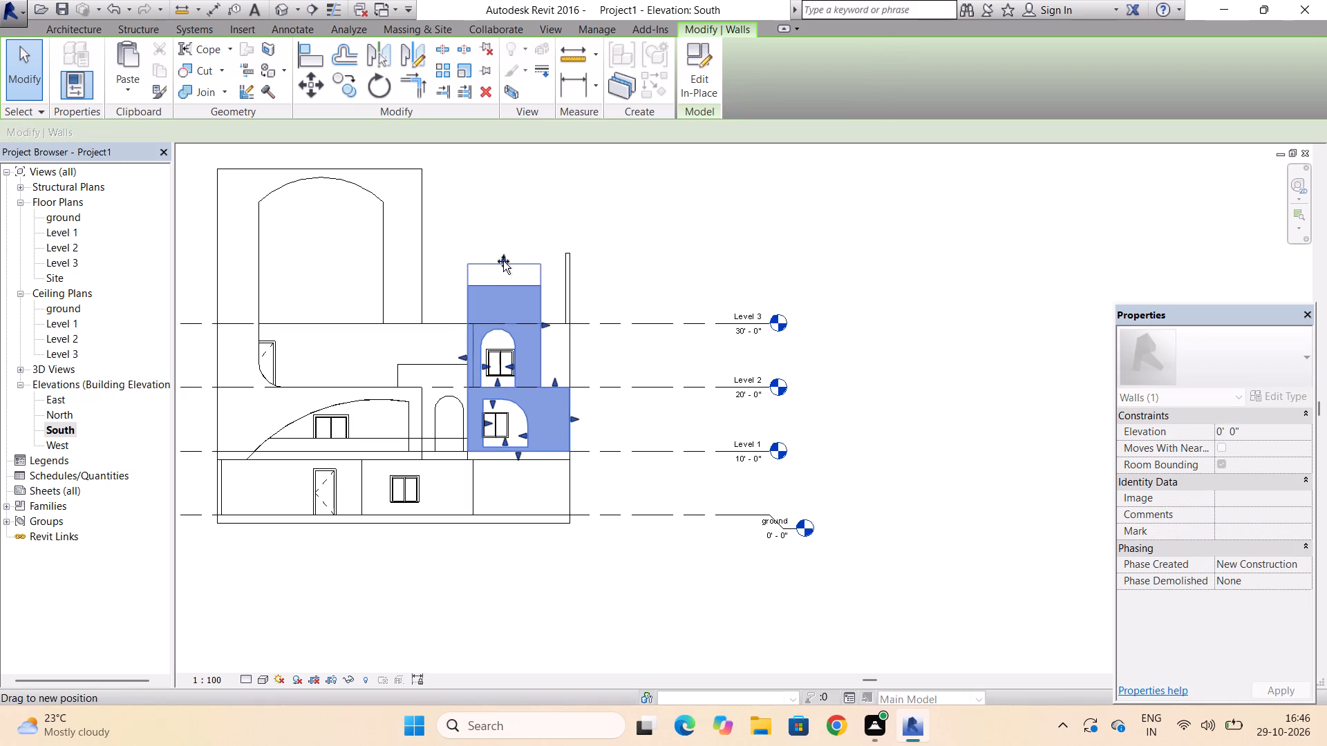
left_click_drag(503, 261, 503, 260)
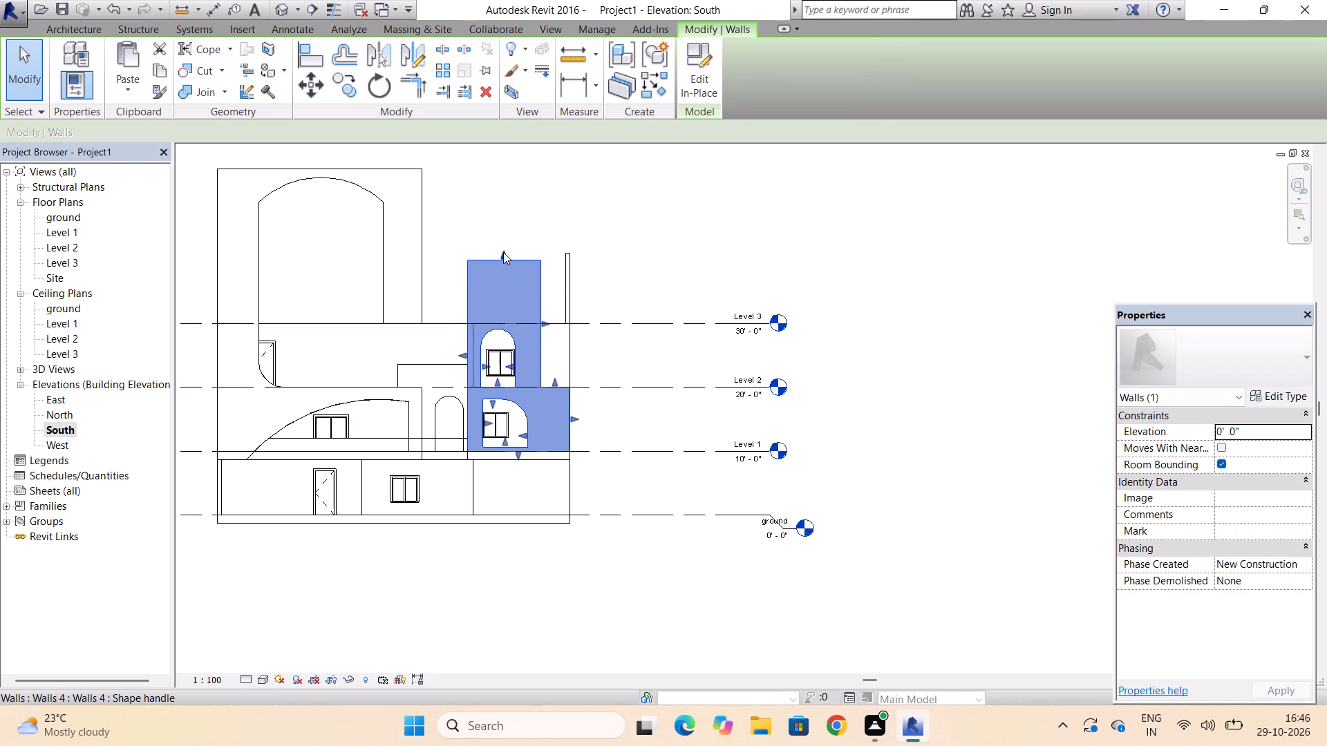
left_click(503, 252)
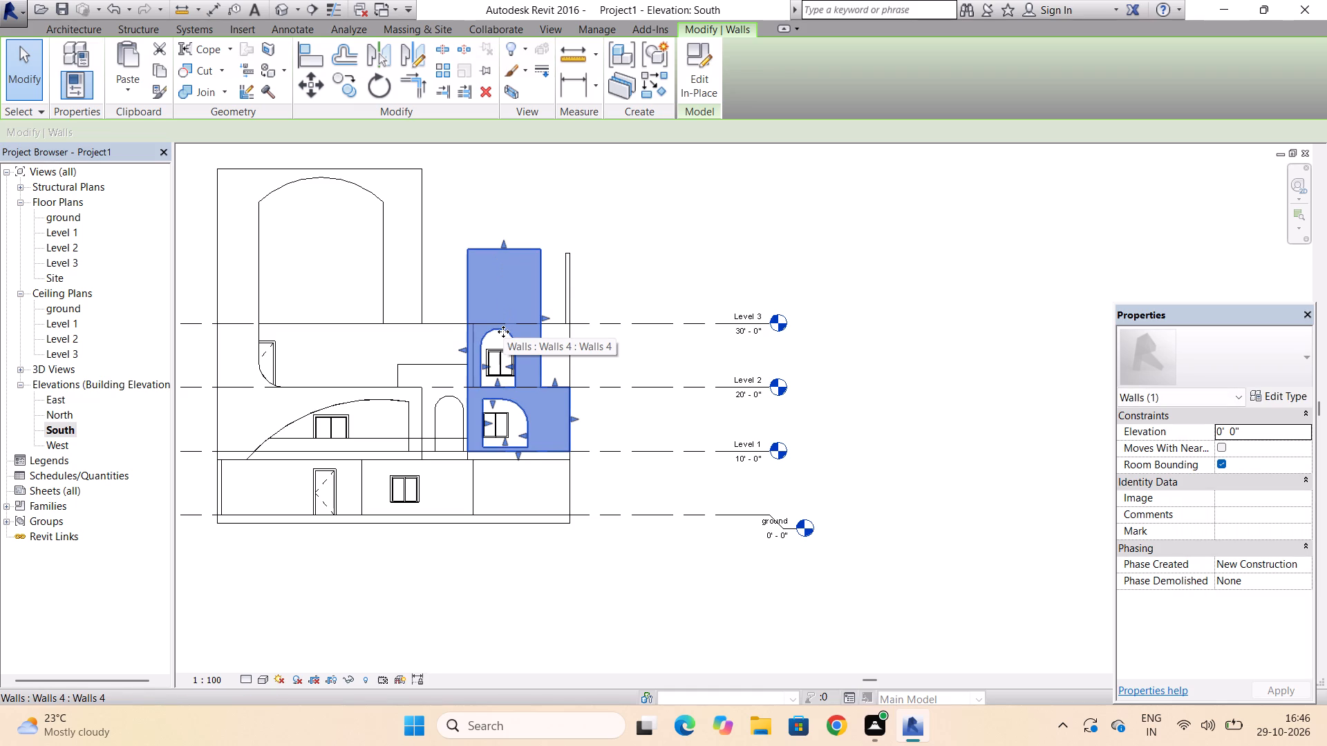
left_click(777, 256)
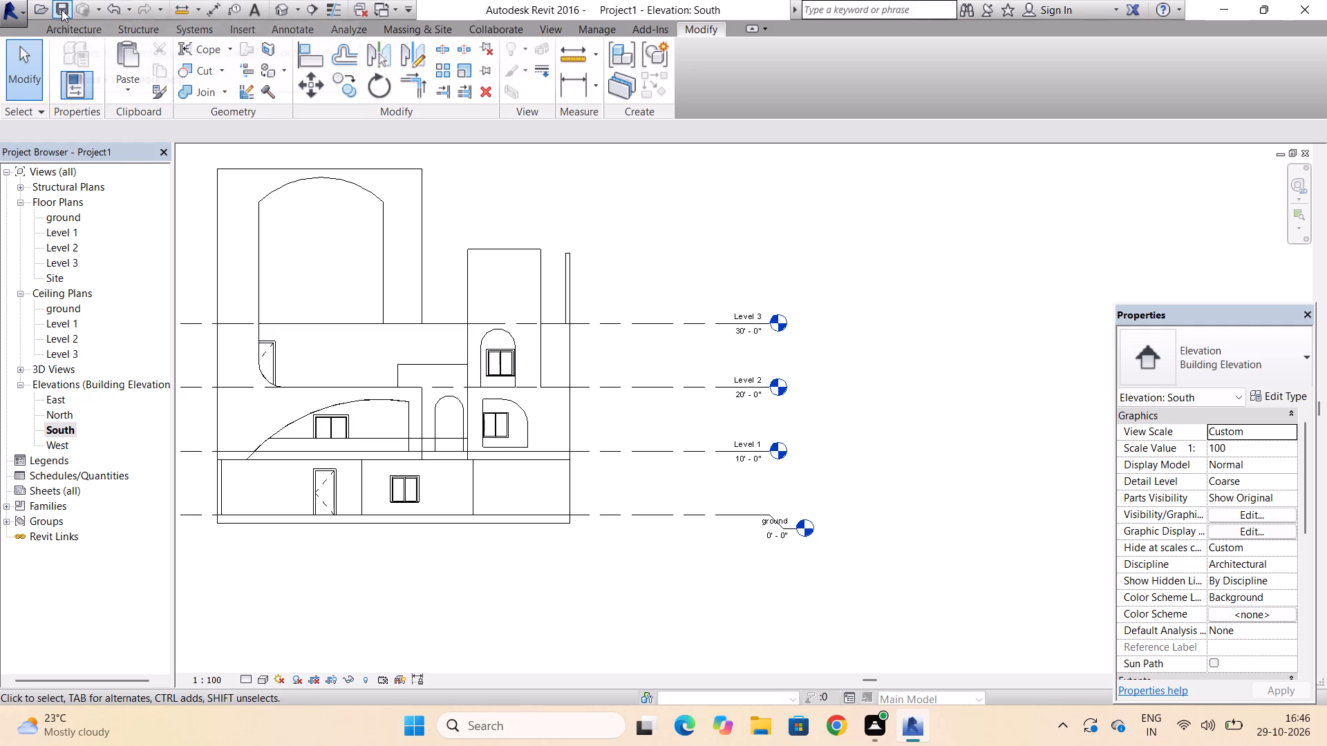
Create a new in-place model in the Walls category, keeping the suggested name.
left_click(66, 27)
left_click(200, 88)
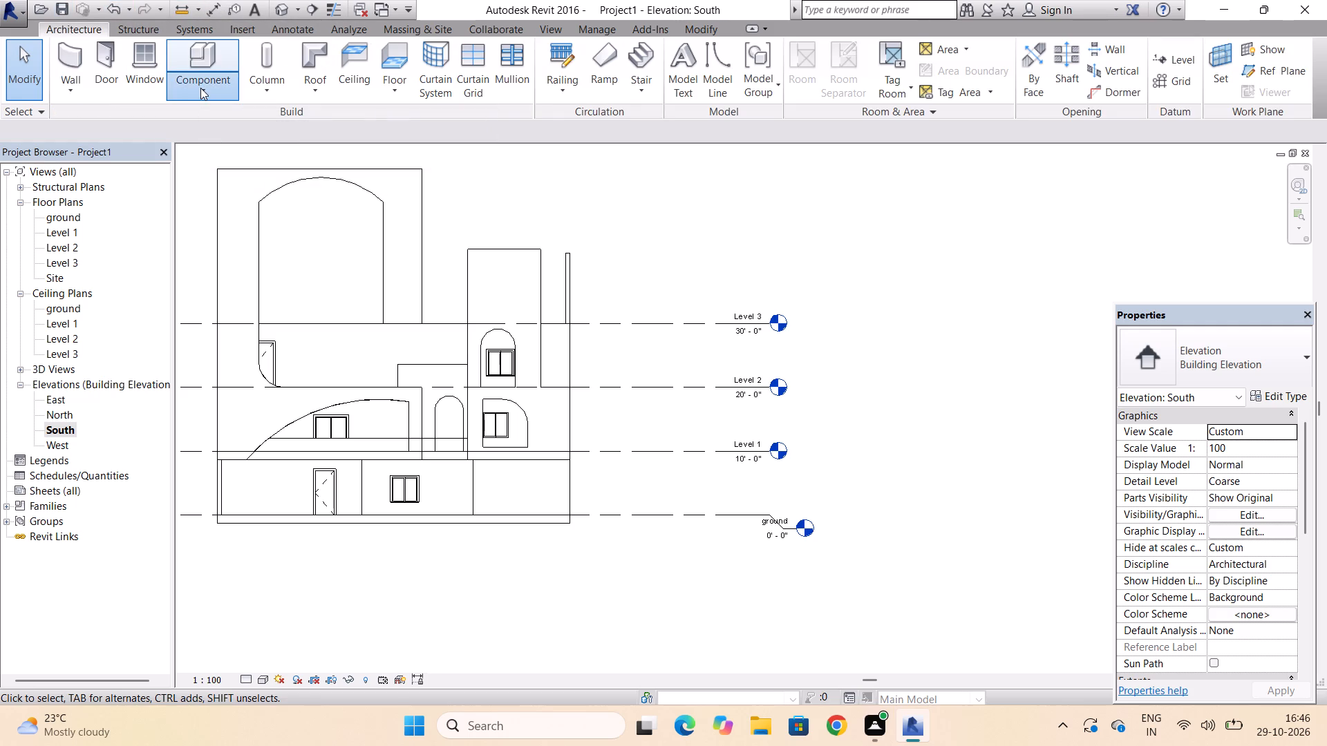
left_click(236, 151)
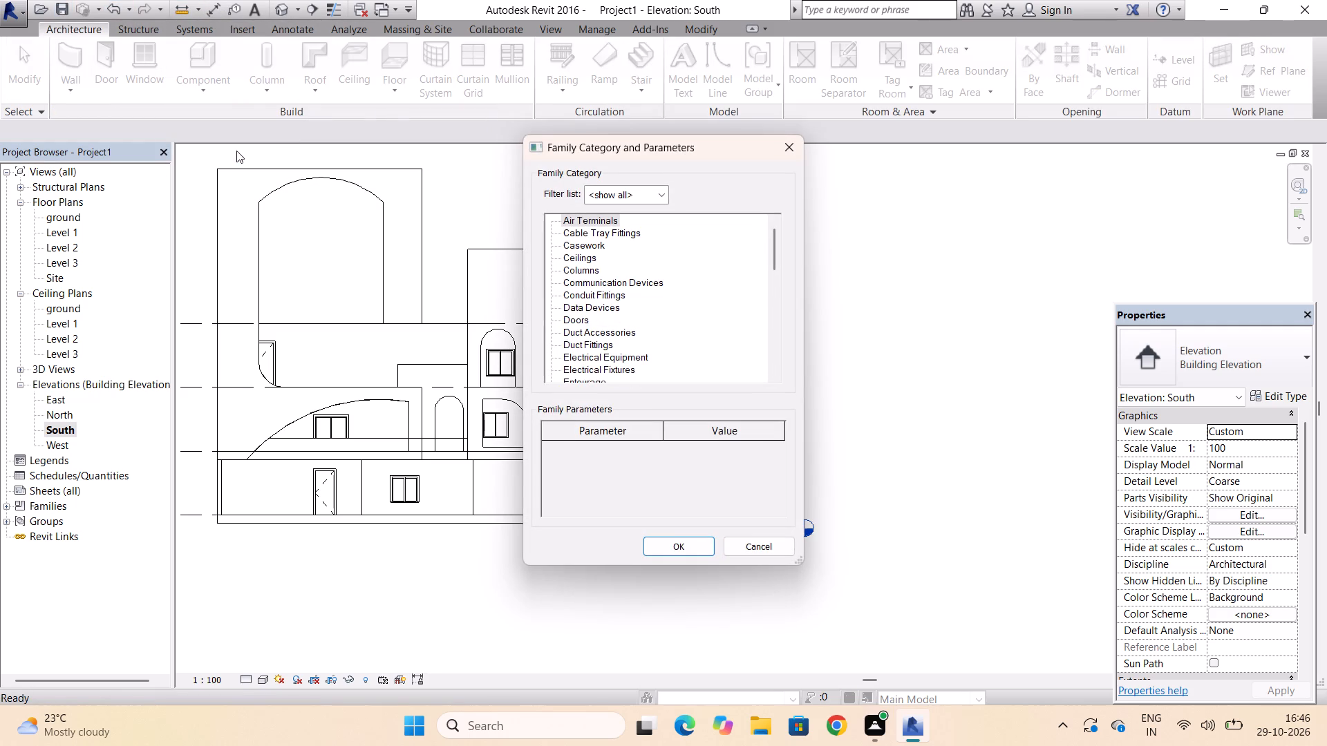
scroll(679, 323, "down", 20)
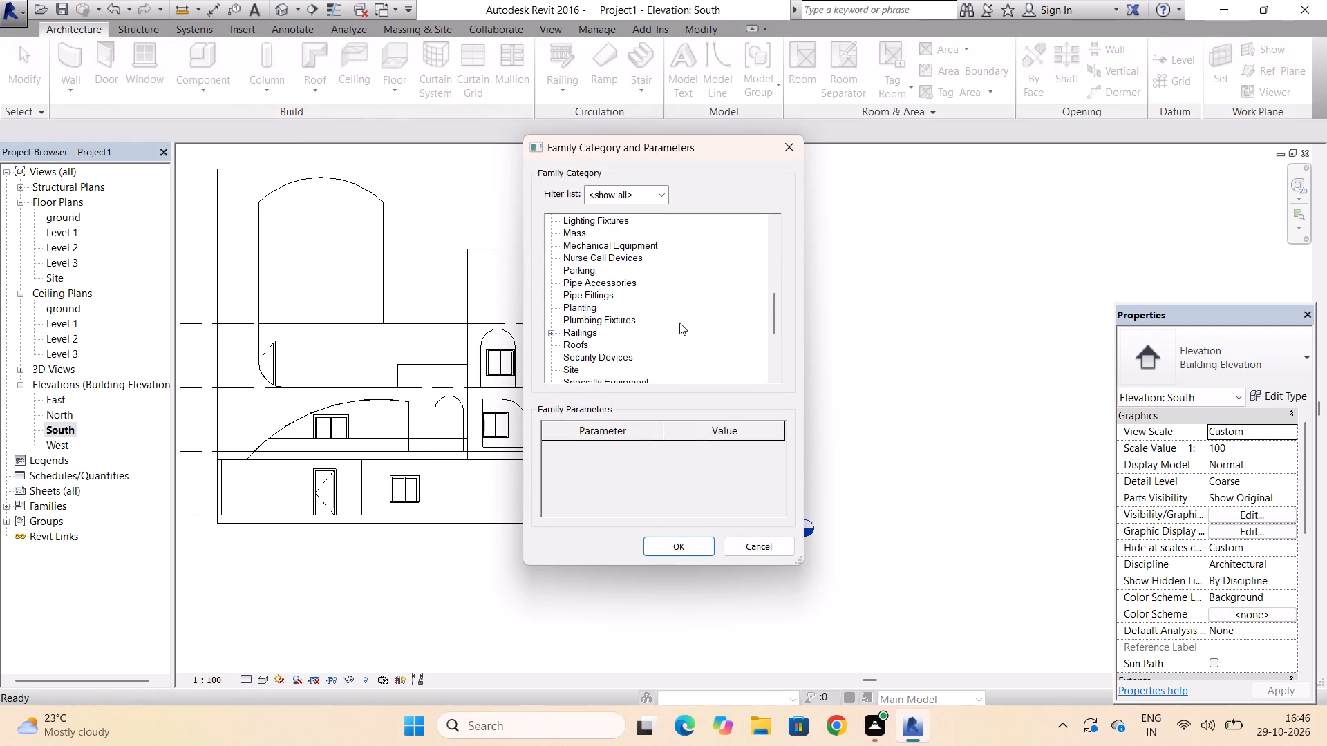
scroll(679, 323, "down", 15)
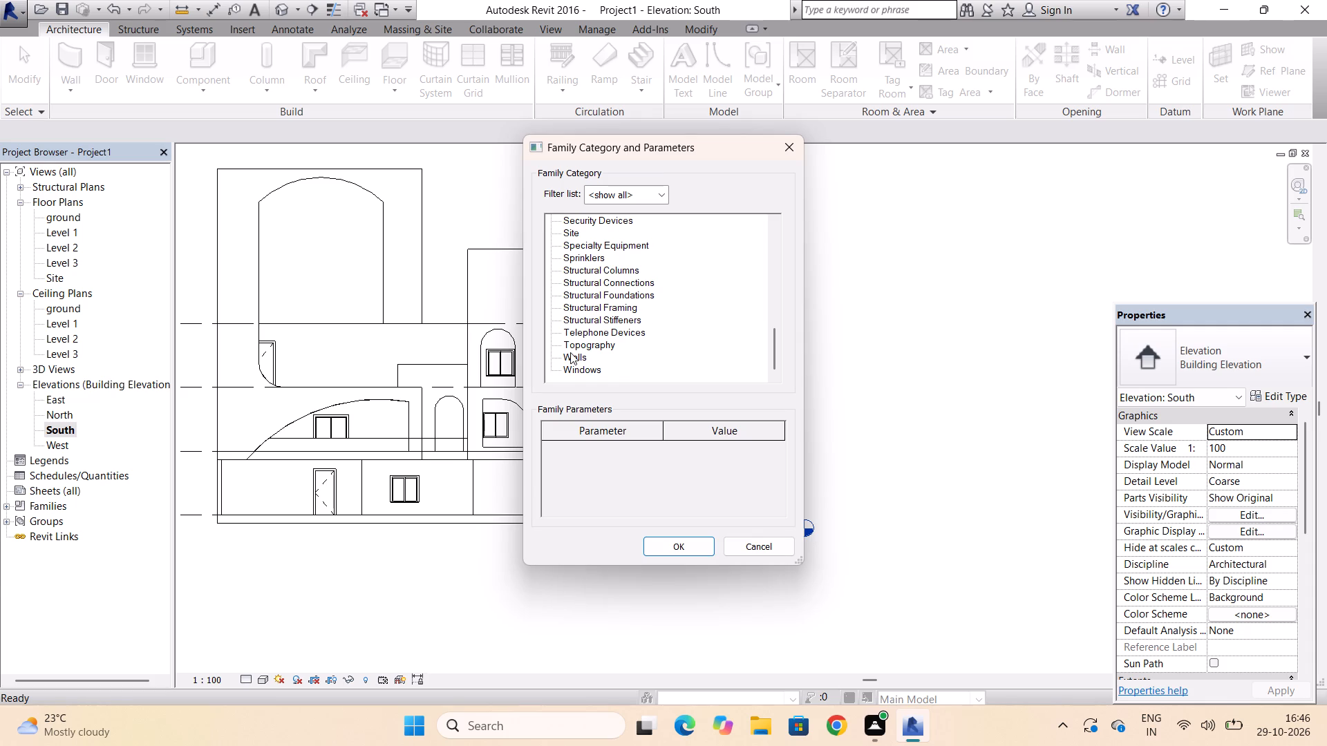
left_click(570, 352)
left_click(688, 537)
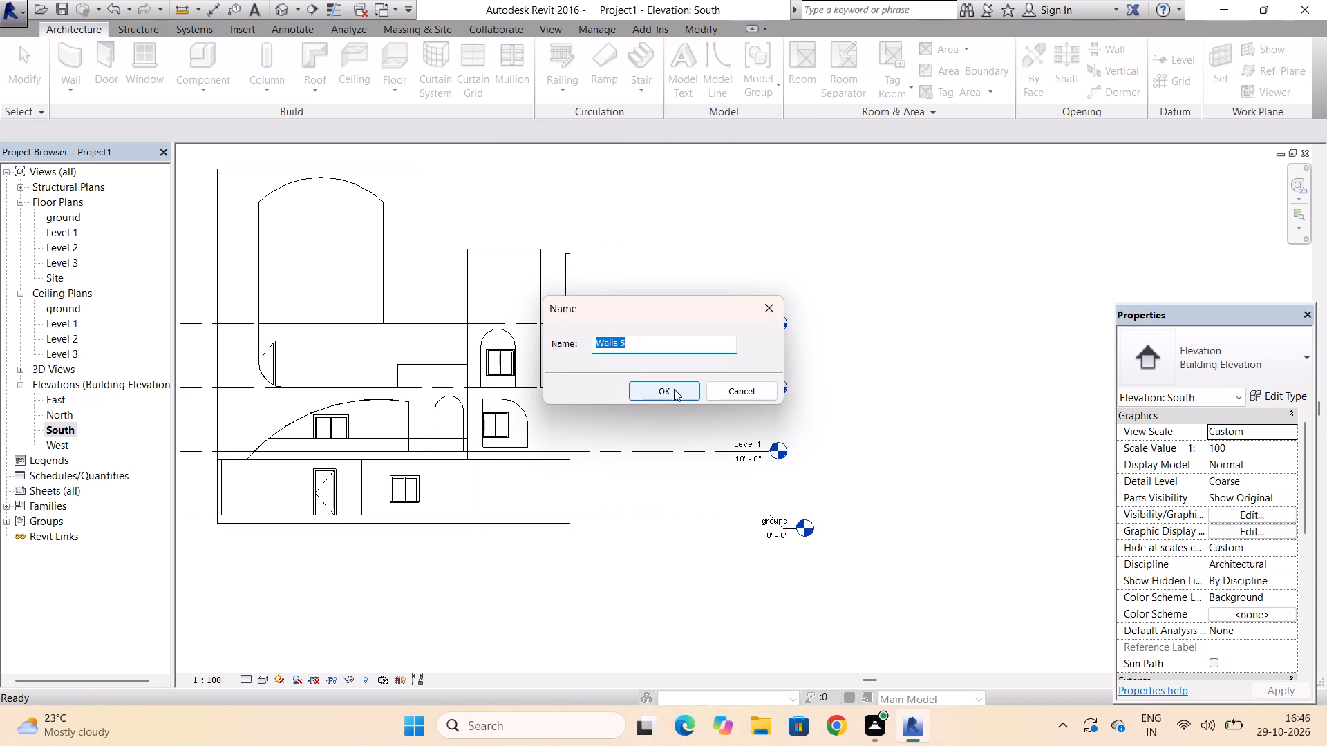
left_click(674, 389)
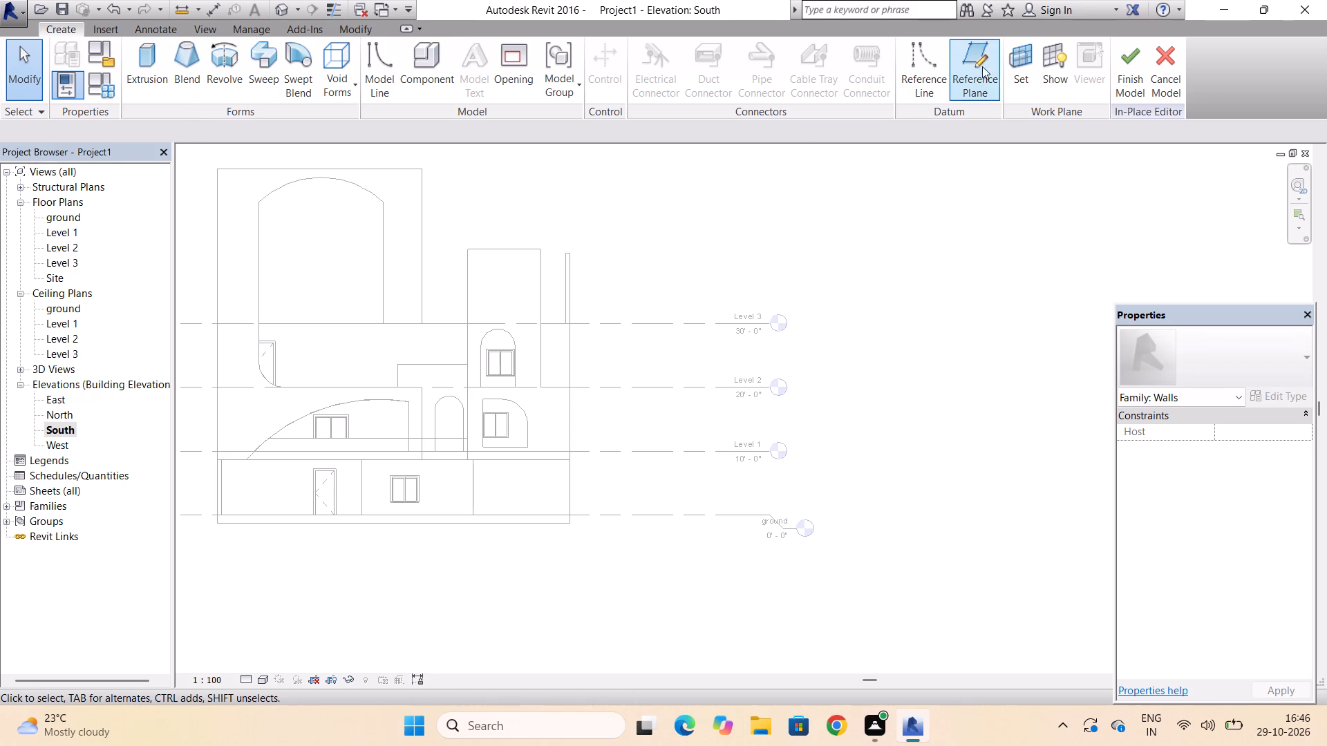
Set the in-place model's work plane by picking the plane of Walls 4, dismissing the pop-up.
left_click(1013, 66)
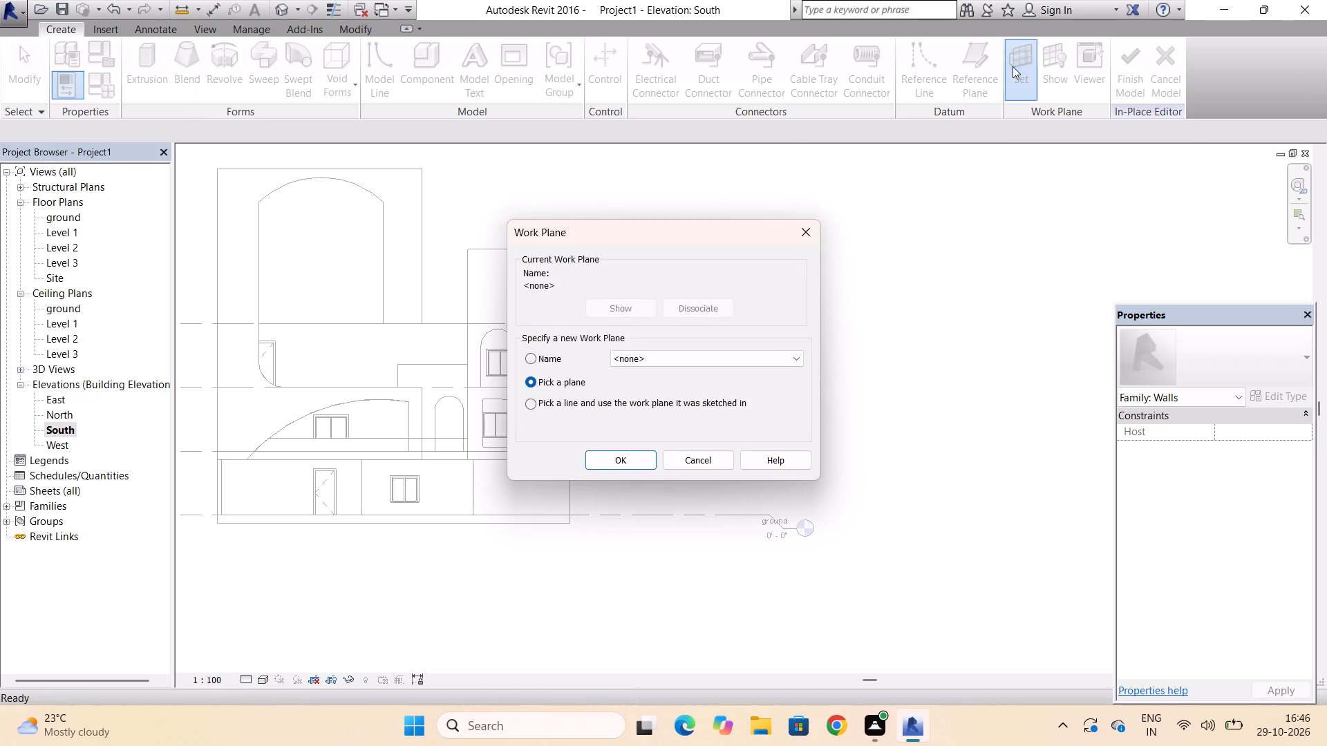
left_click(609, 452)
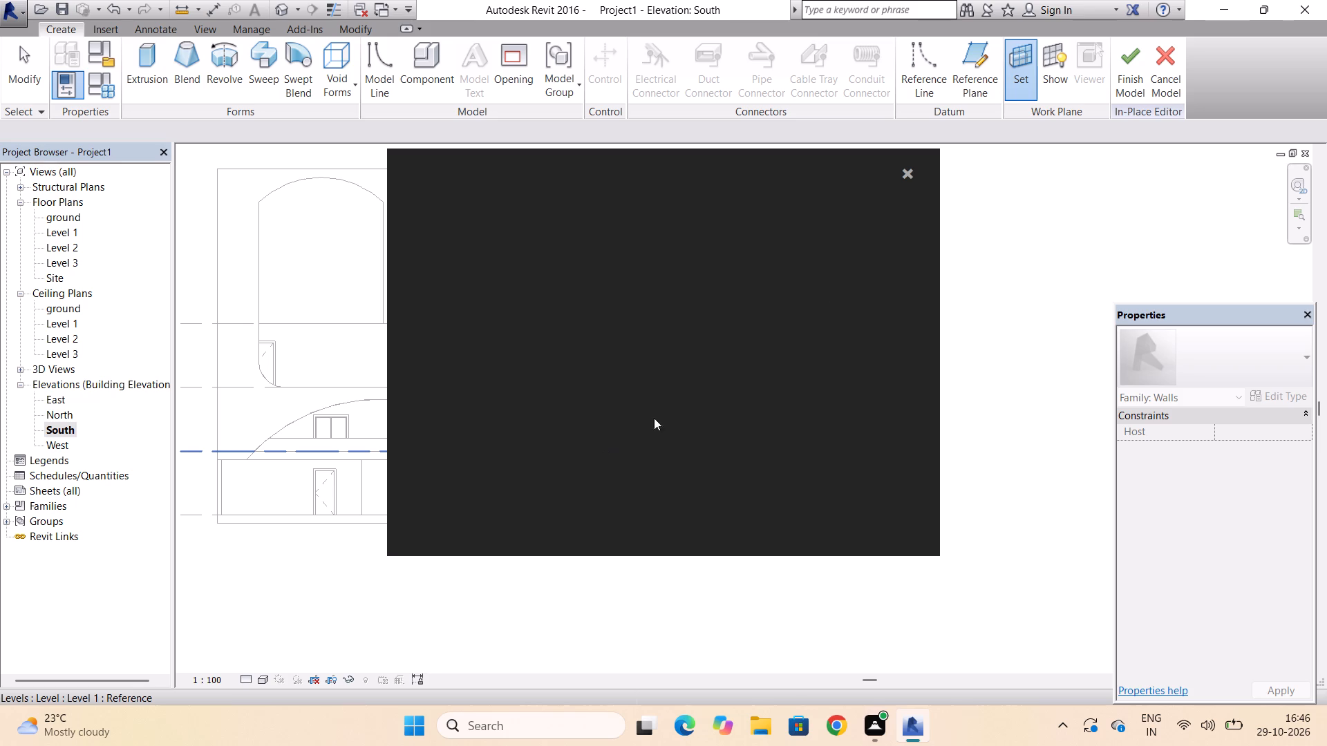
left_click(904, 171)
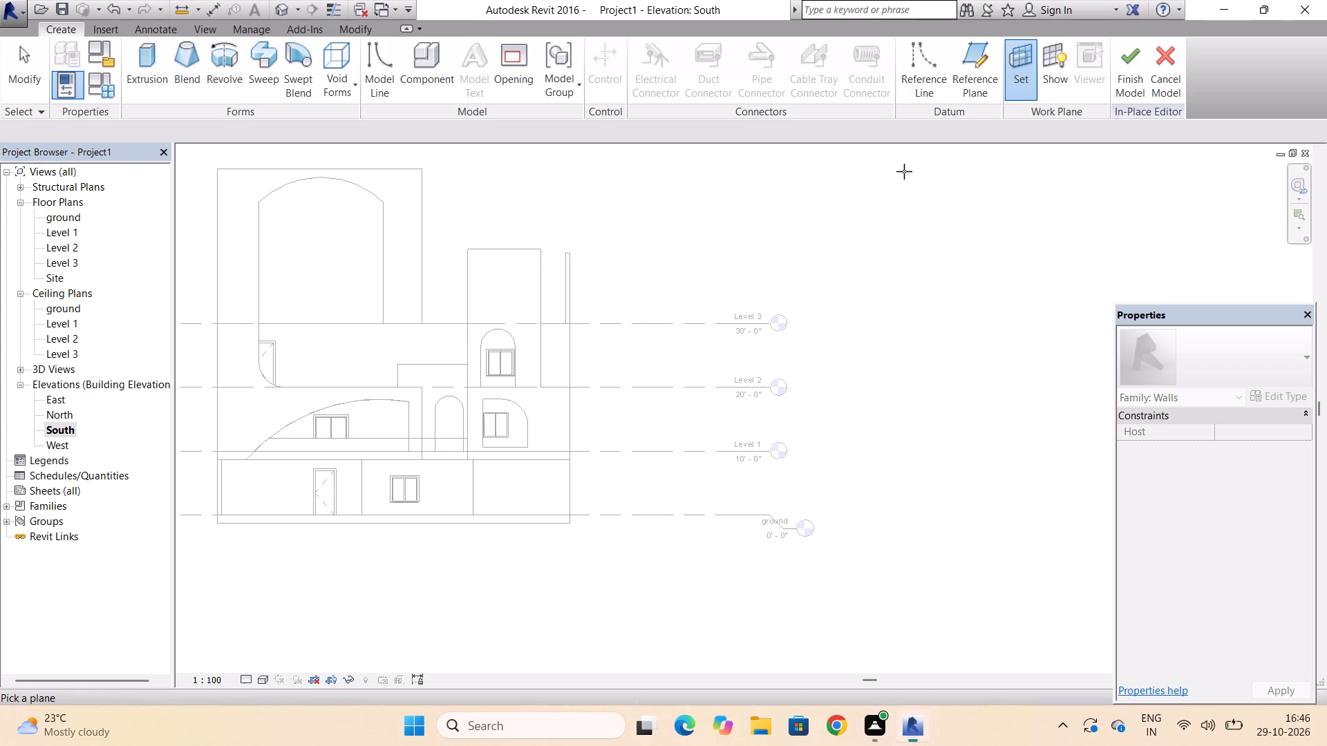
scroll(570, 385, "up", 3)
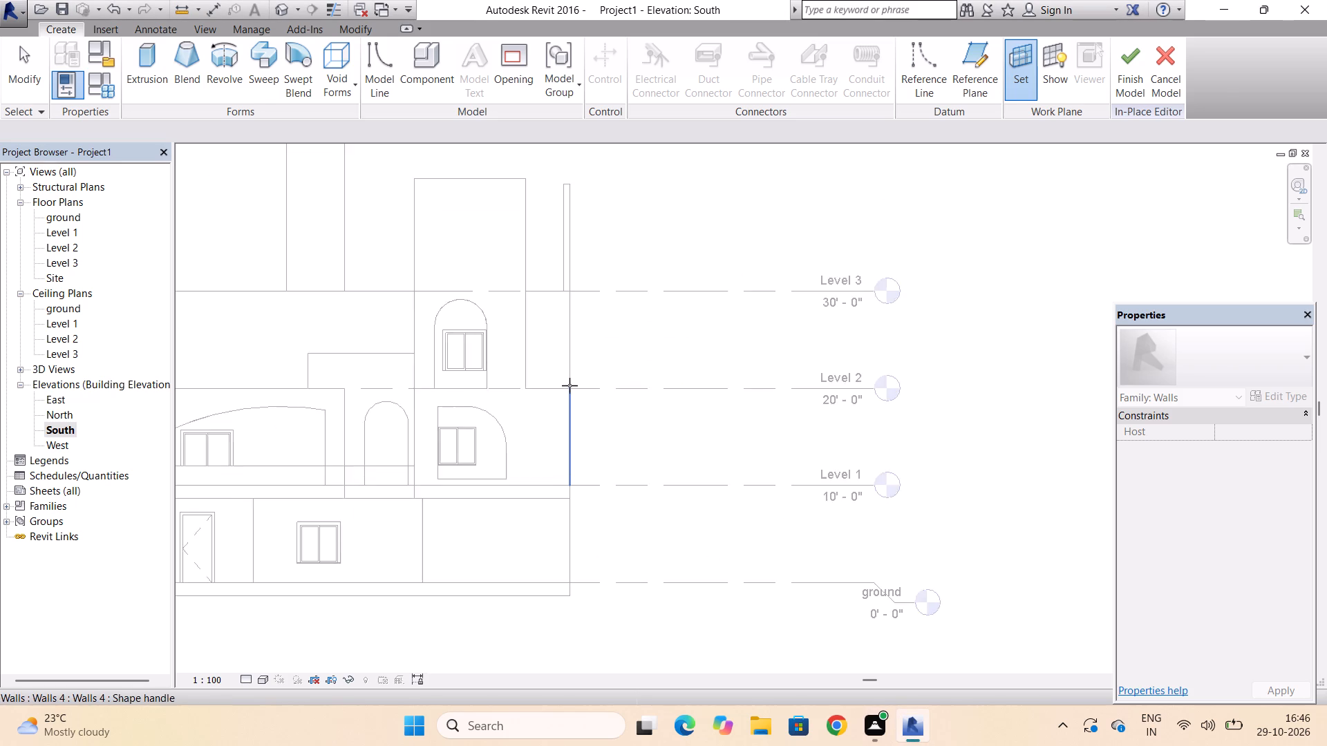
scroll(570, 385, "up", 5)
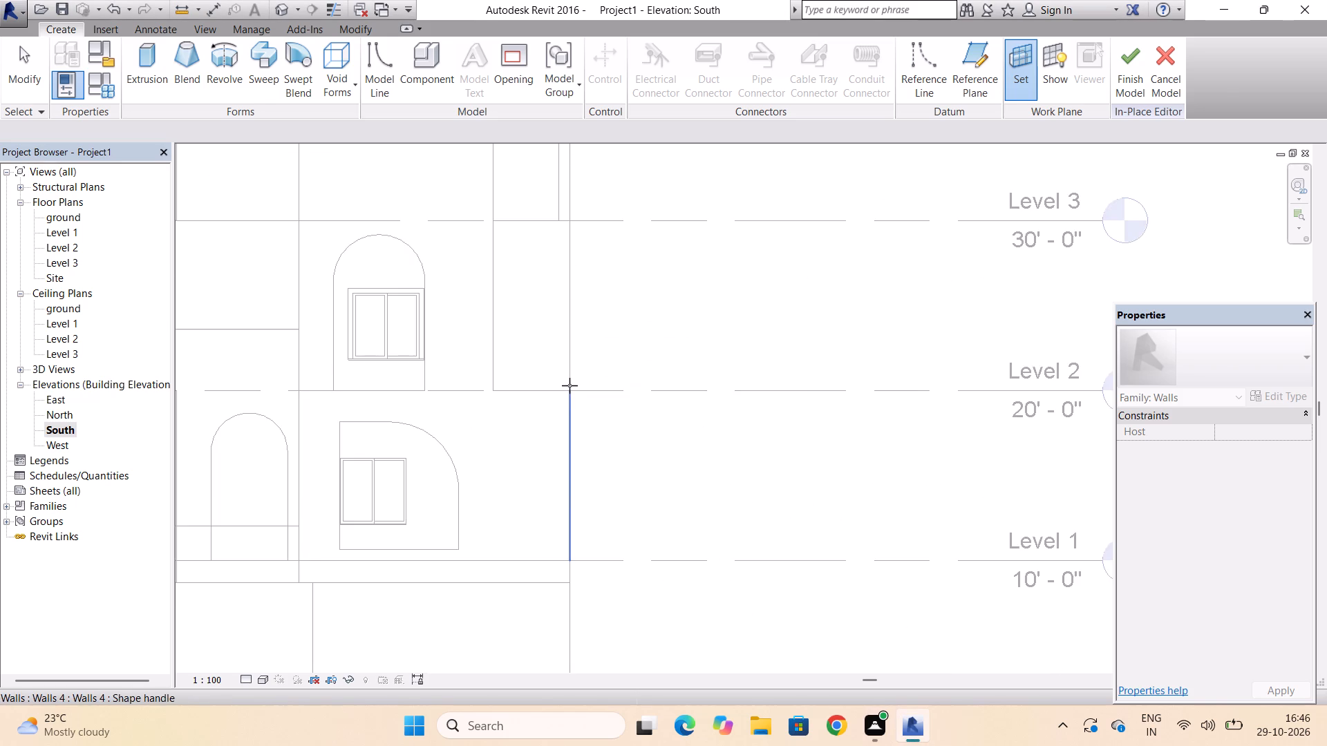
scroll(570, 385, "up", 2)
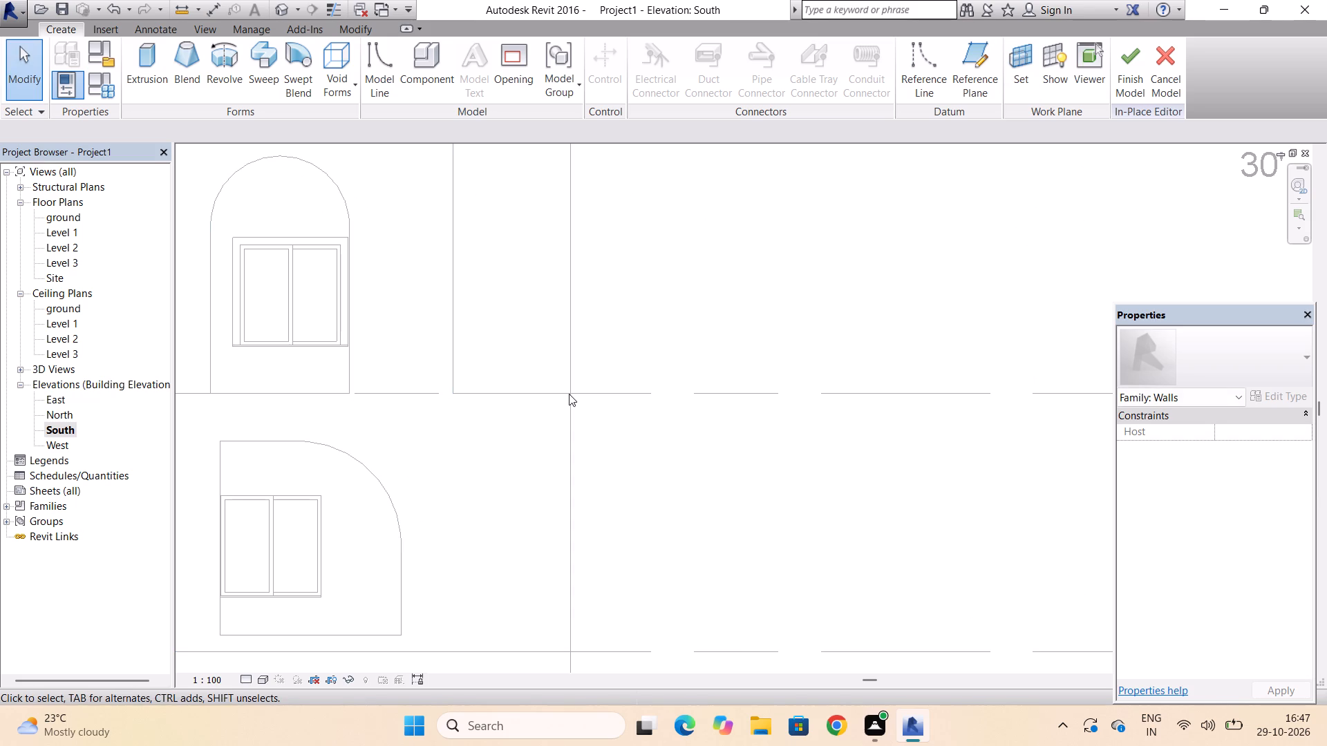
Start an extrusion and sketch about 13'-11" along Level 2 from the wall's outer corner, ending 6'-6" up the arched opening's left jamb.
left_click(158, 55)
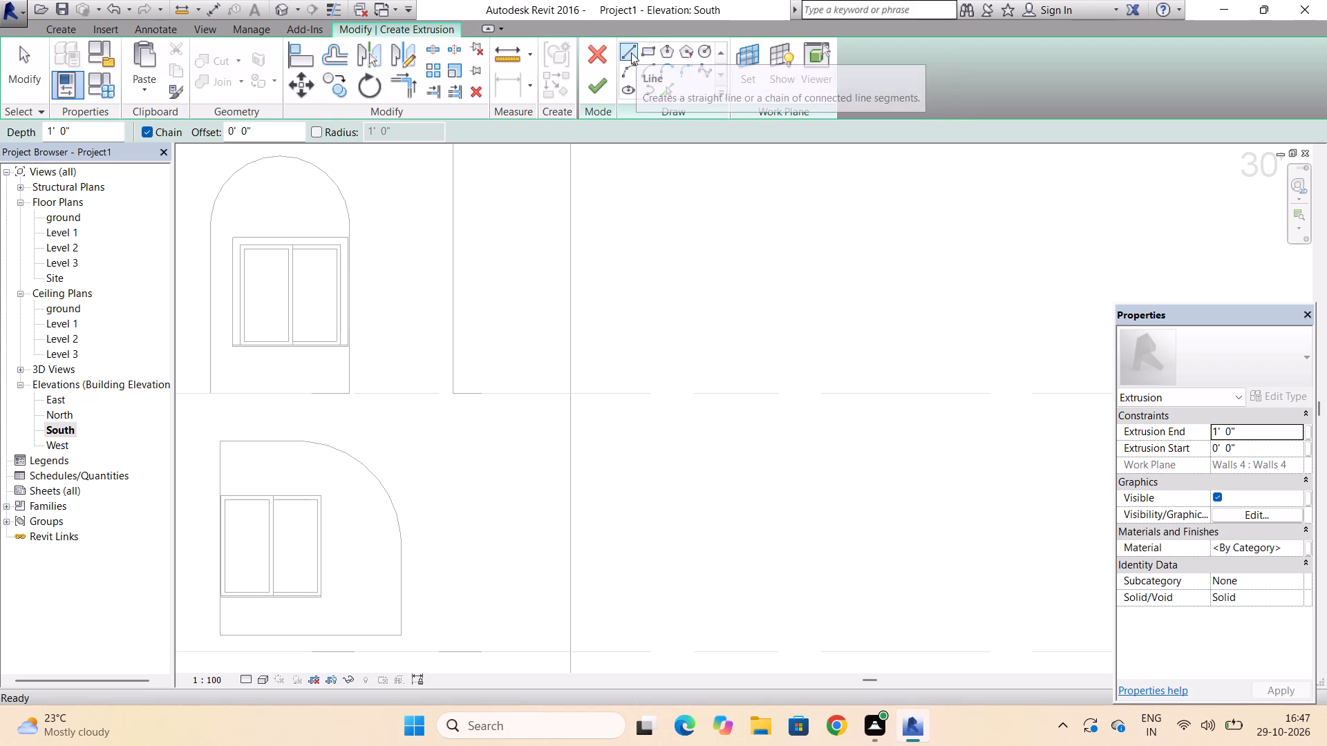
left_click(631, 52)
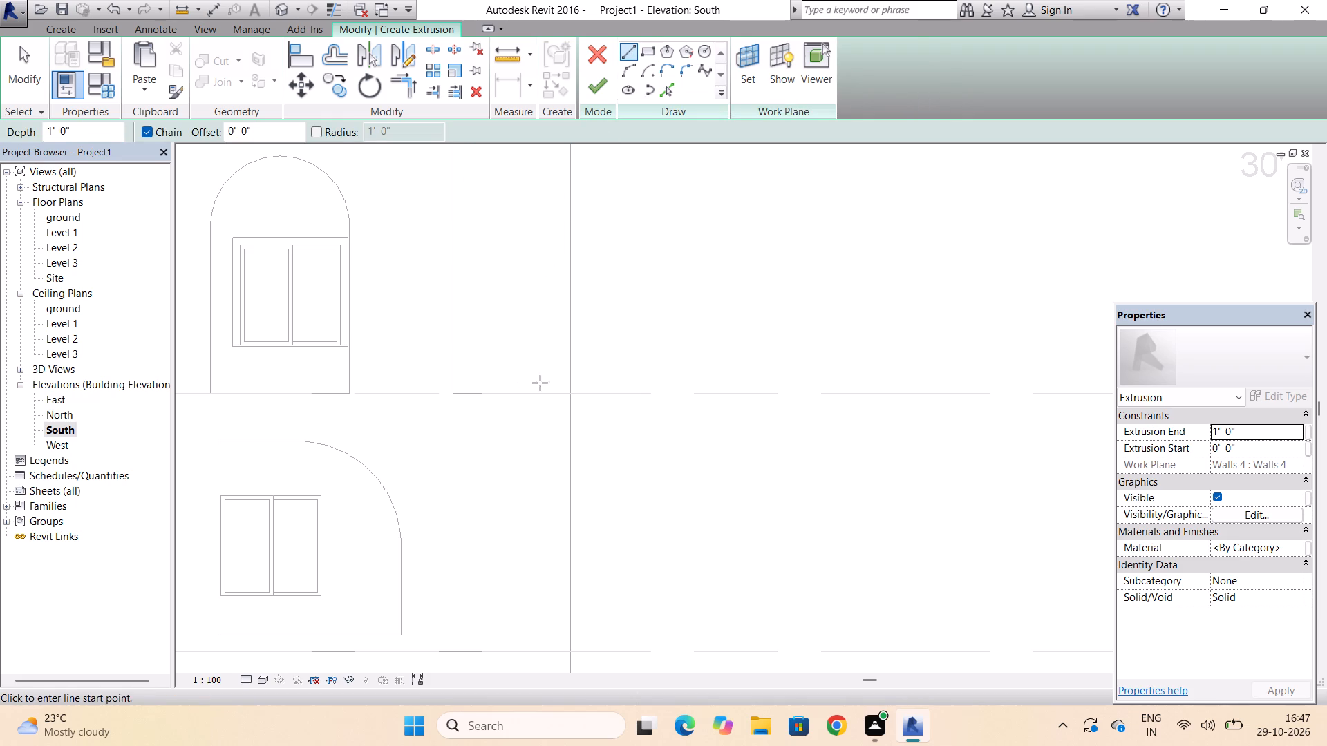
scroll(576, 384, "down", 1)
scroll(721, 307, "down", 3)
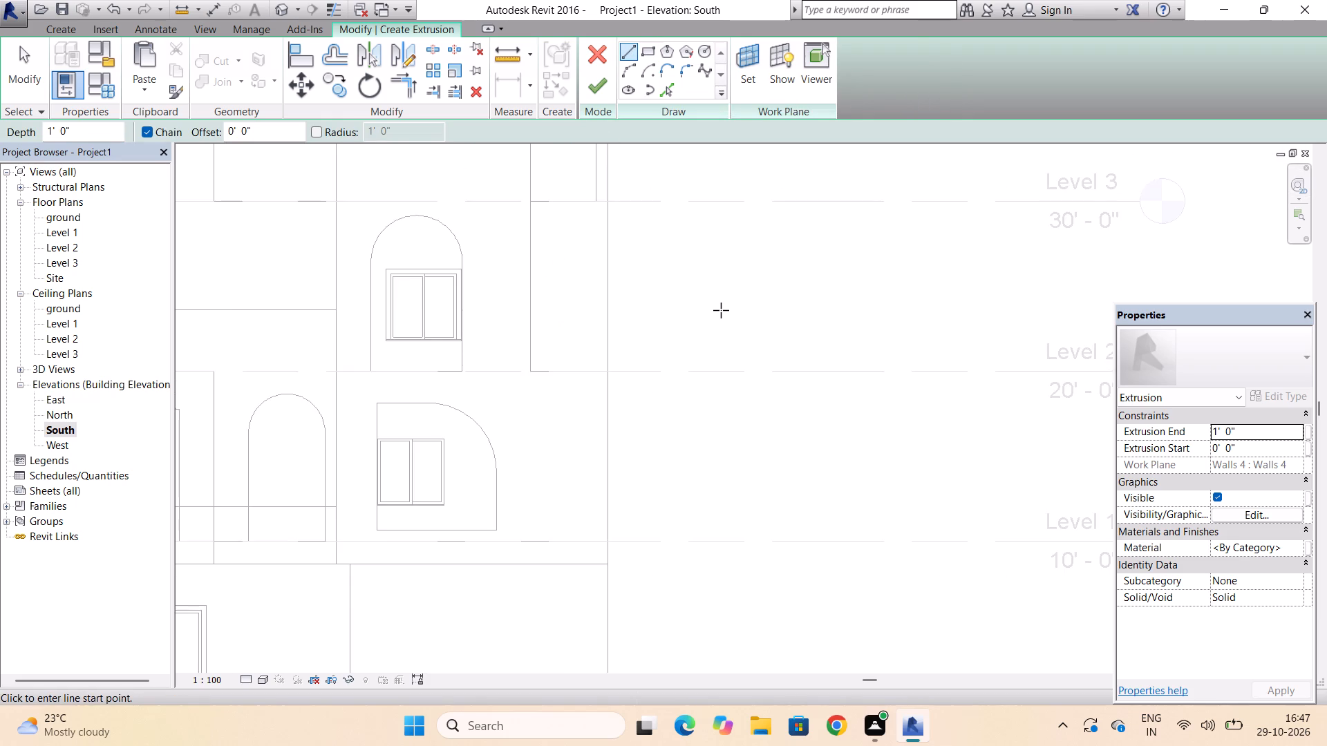
scroll(617, 370, "up", 7)
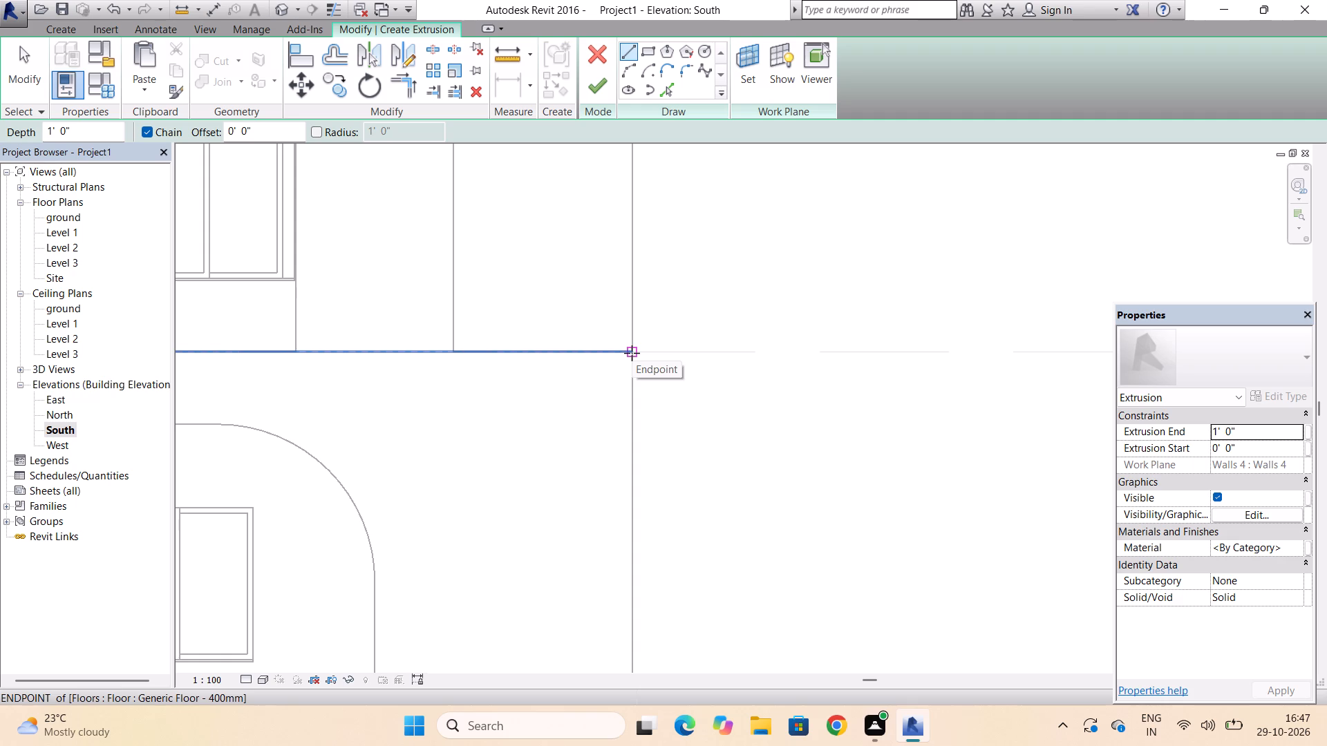
left_click(632, 353)
scroll(632, 353, "down", 6)
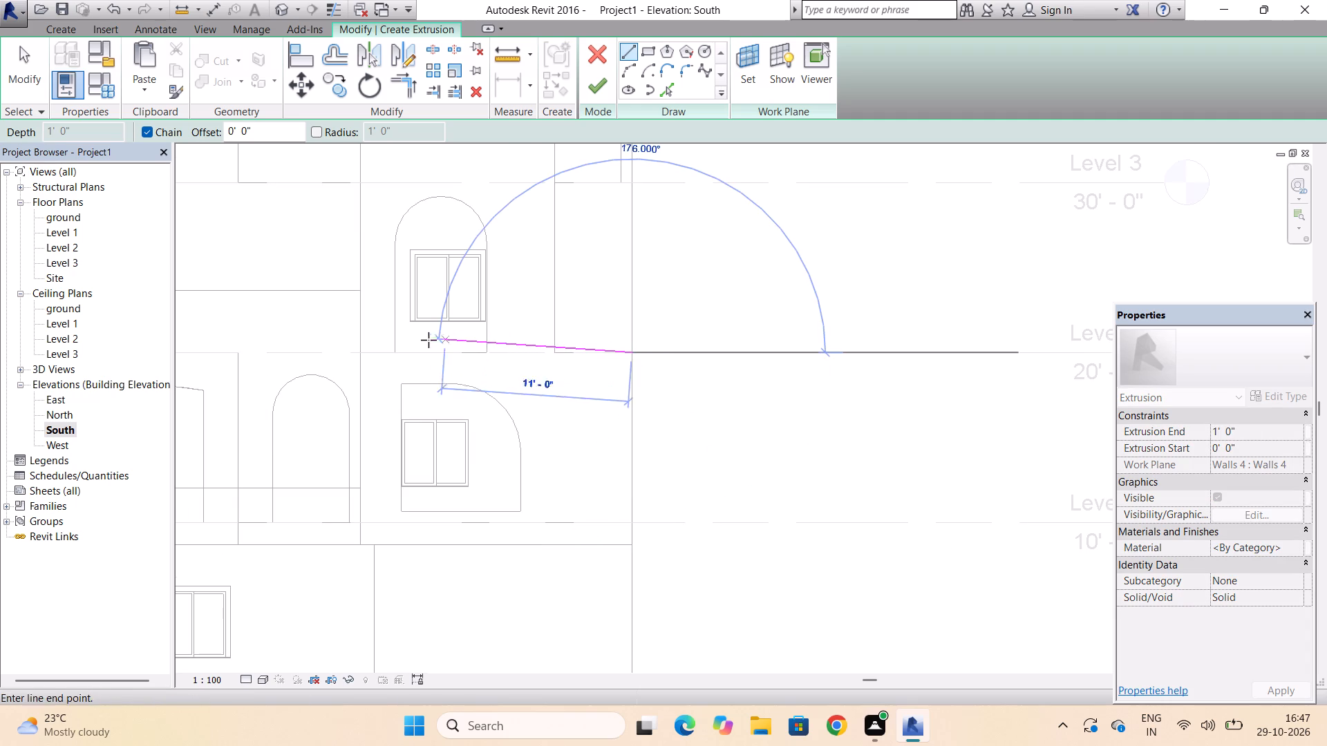
left_click(393, 352)
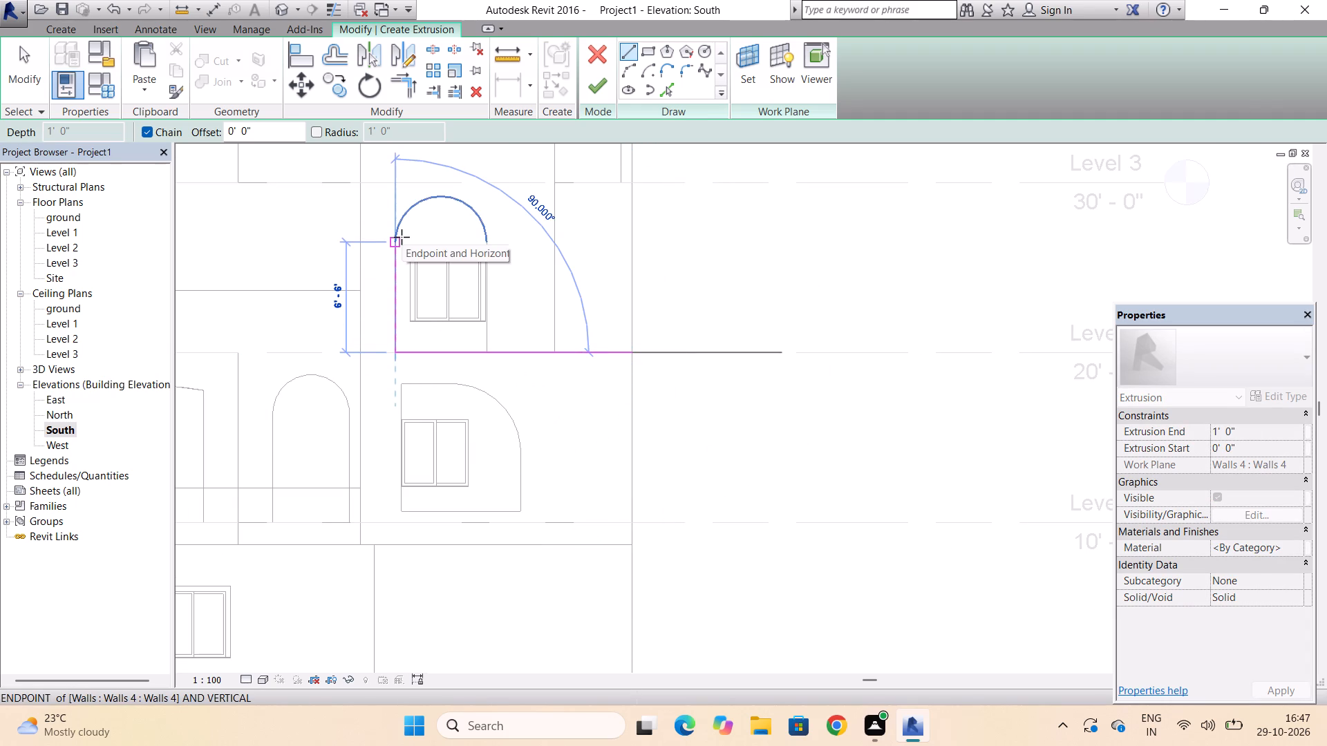
left_click(402, 237)
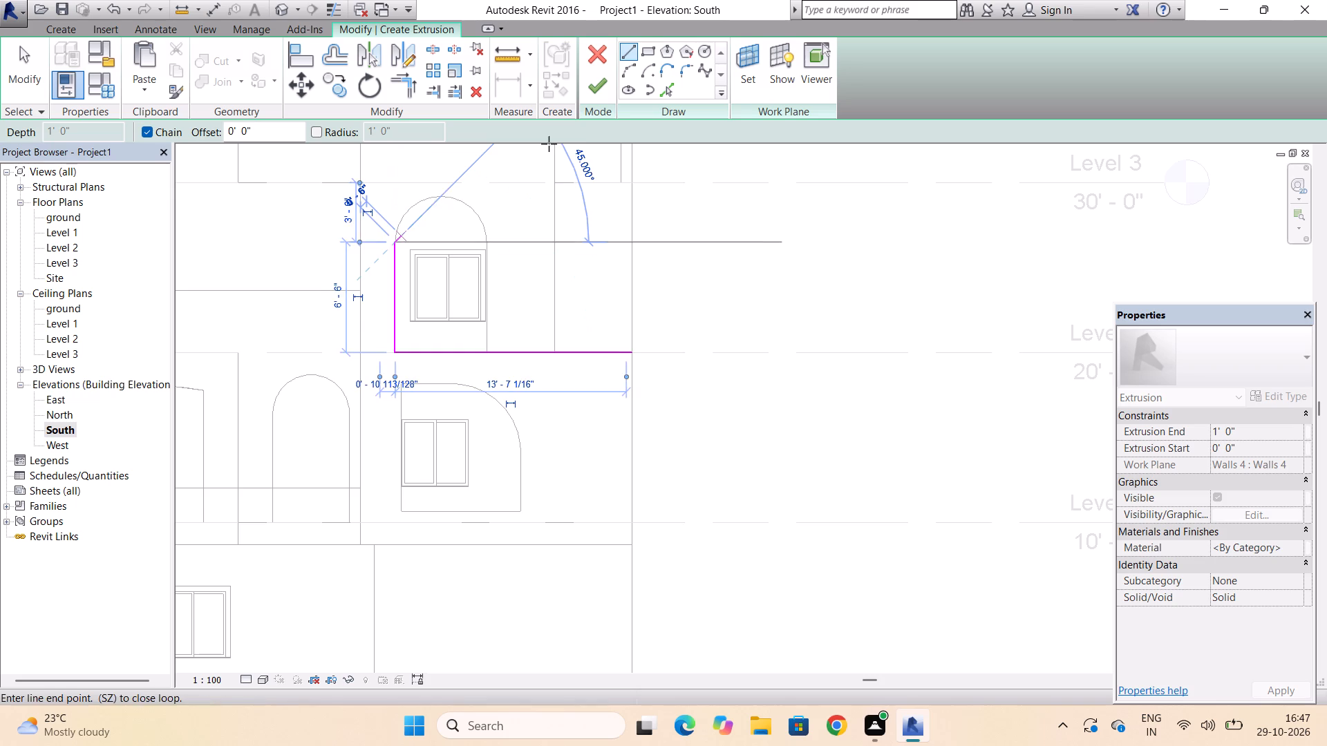
Trace the upper opening's semicircular head with an arc of about 2'-8" radius between its two spring points.
left_click(630, 70)
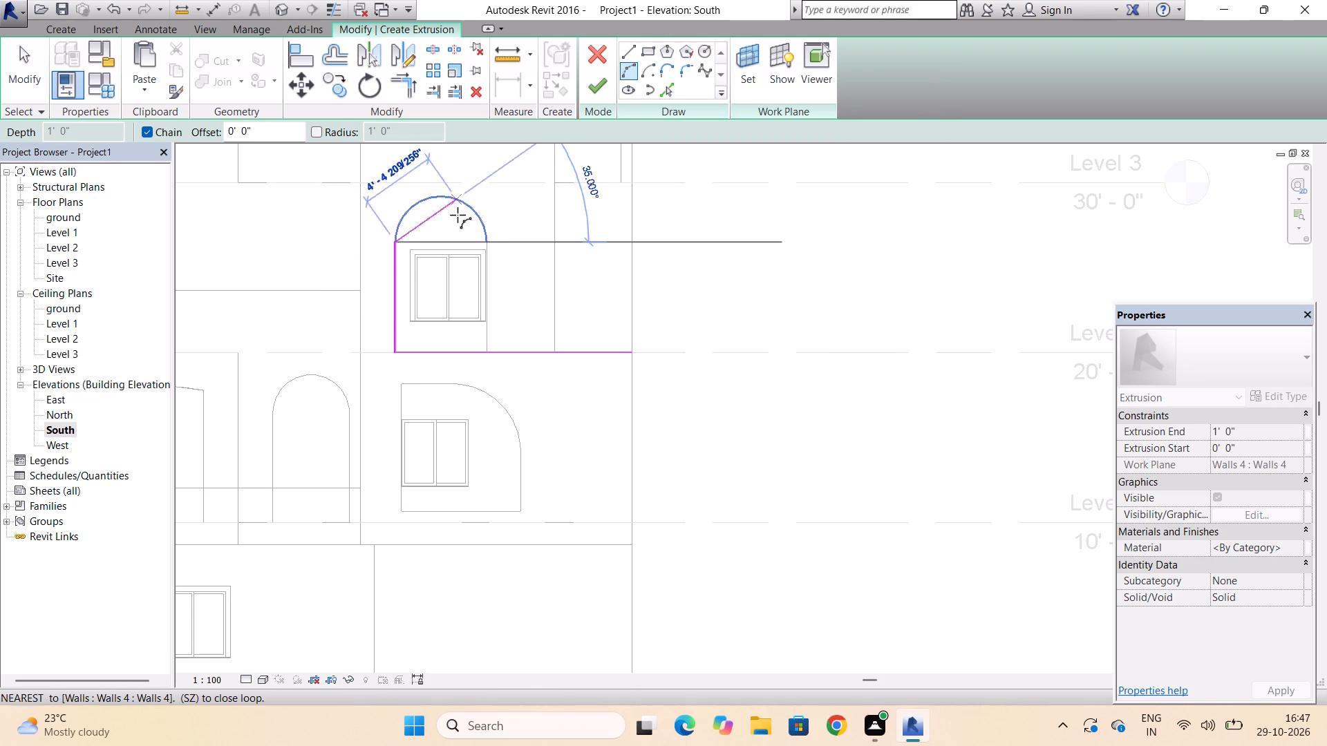
left_click(481, 238)
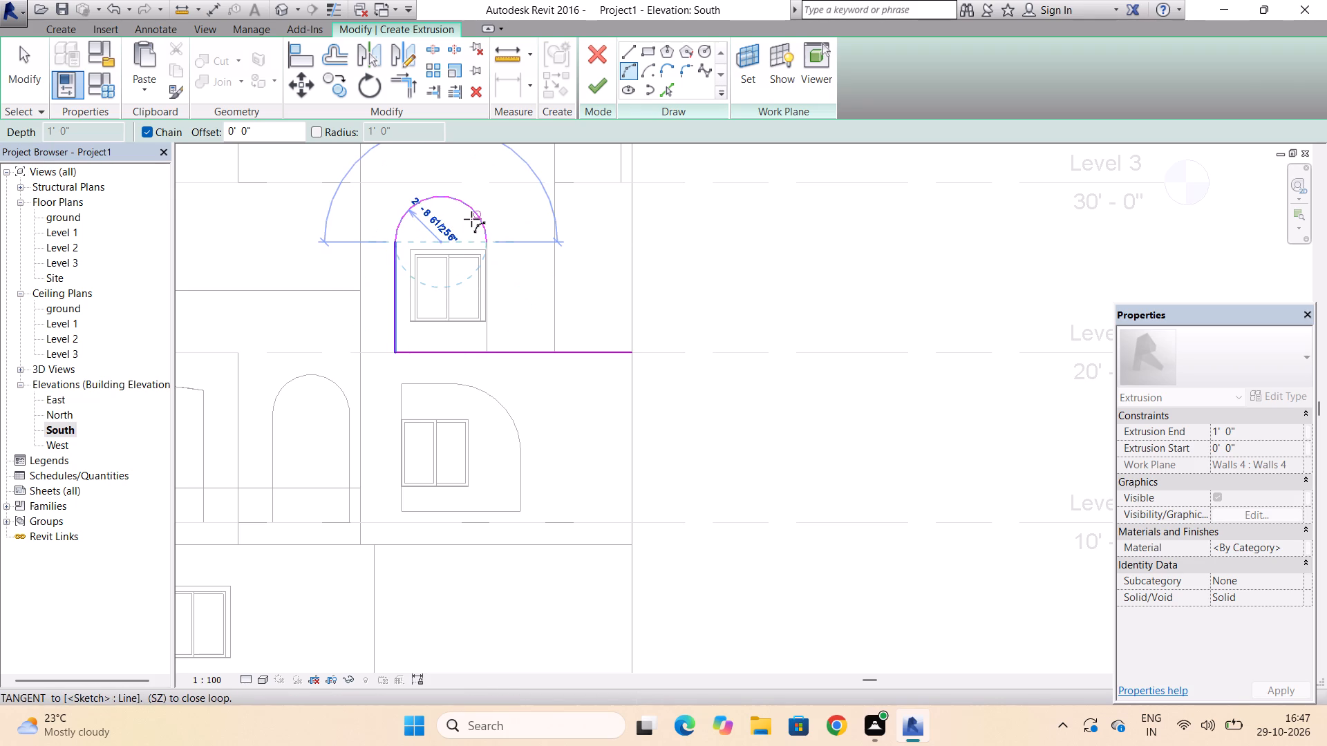
left_click(471, 219)
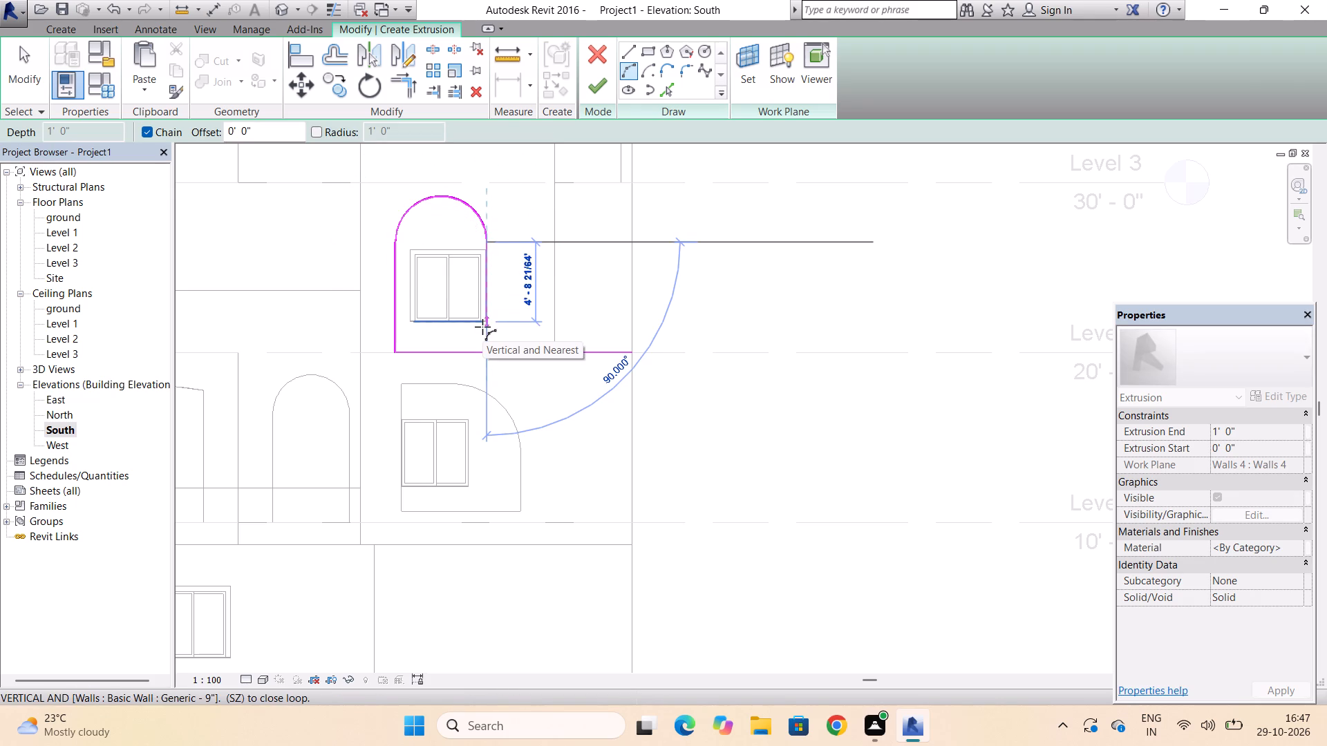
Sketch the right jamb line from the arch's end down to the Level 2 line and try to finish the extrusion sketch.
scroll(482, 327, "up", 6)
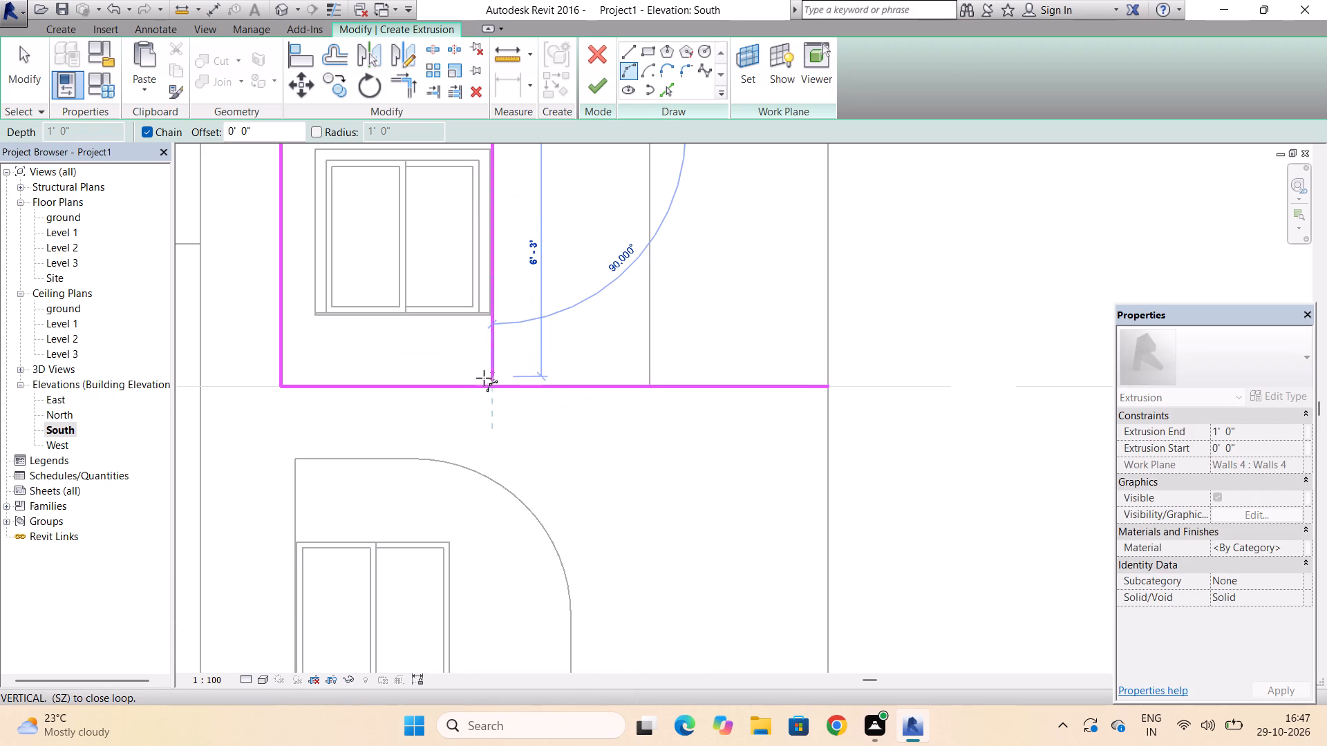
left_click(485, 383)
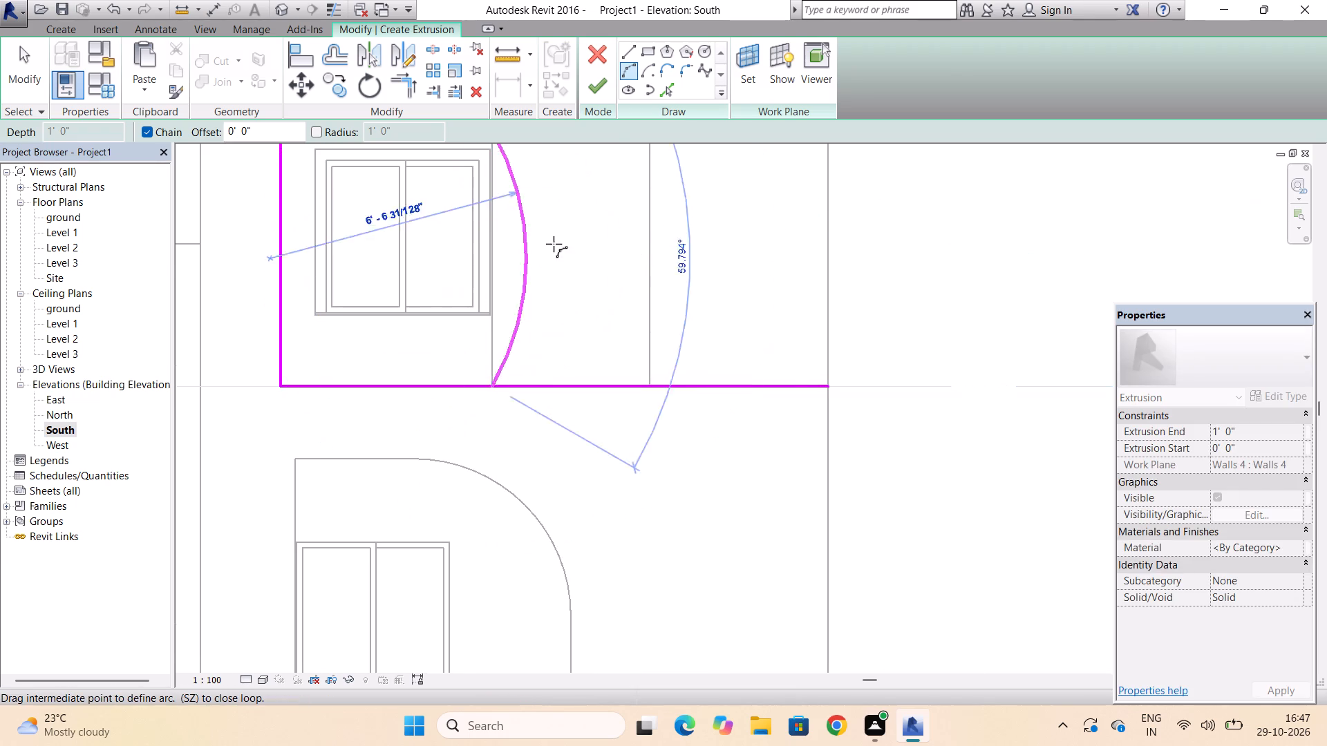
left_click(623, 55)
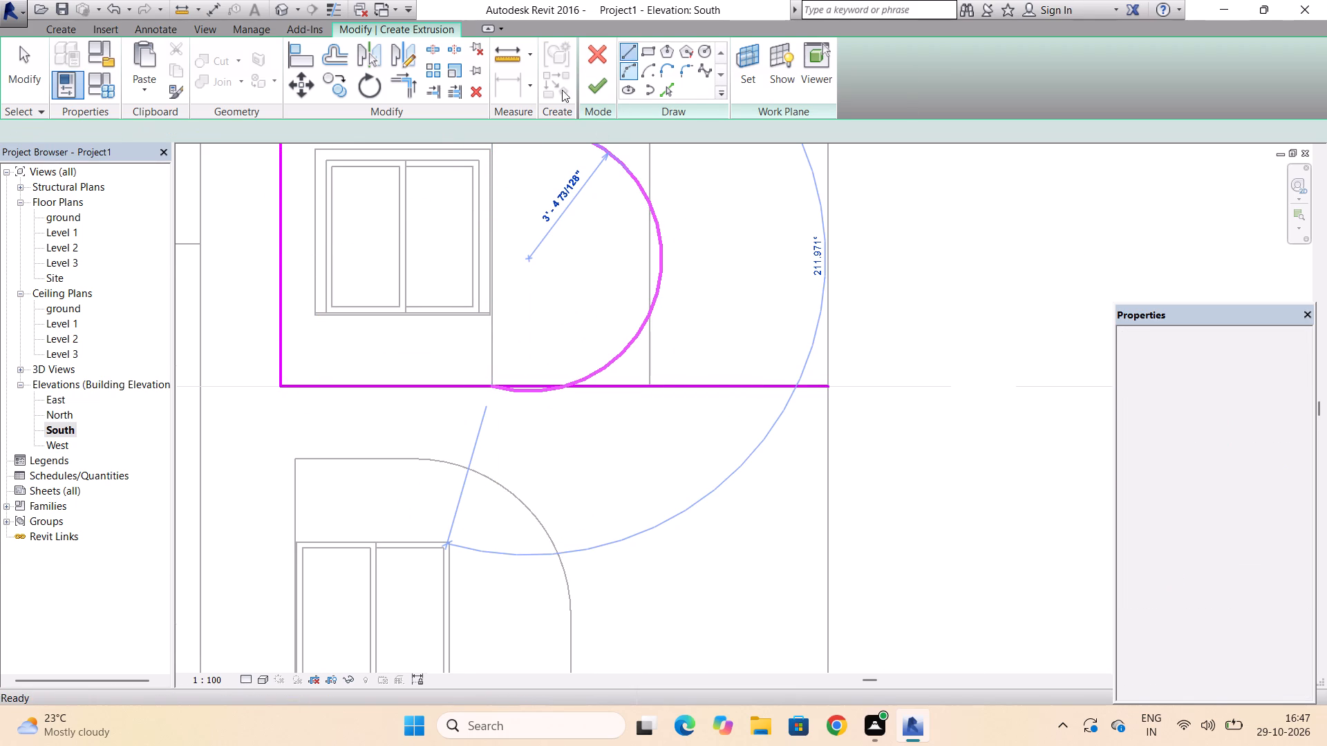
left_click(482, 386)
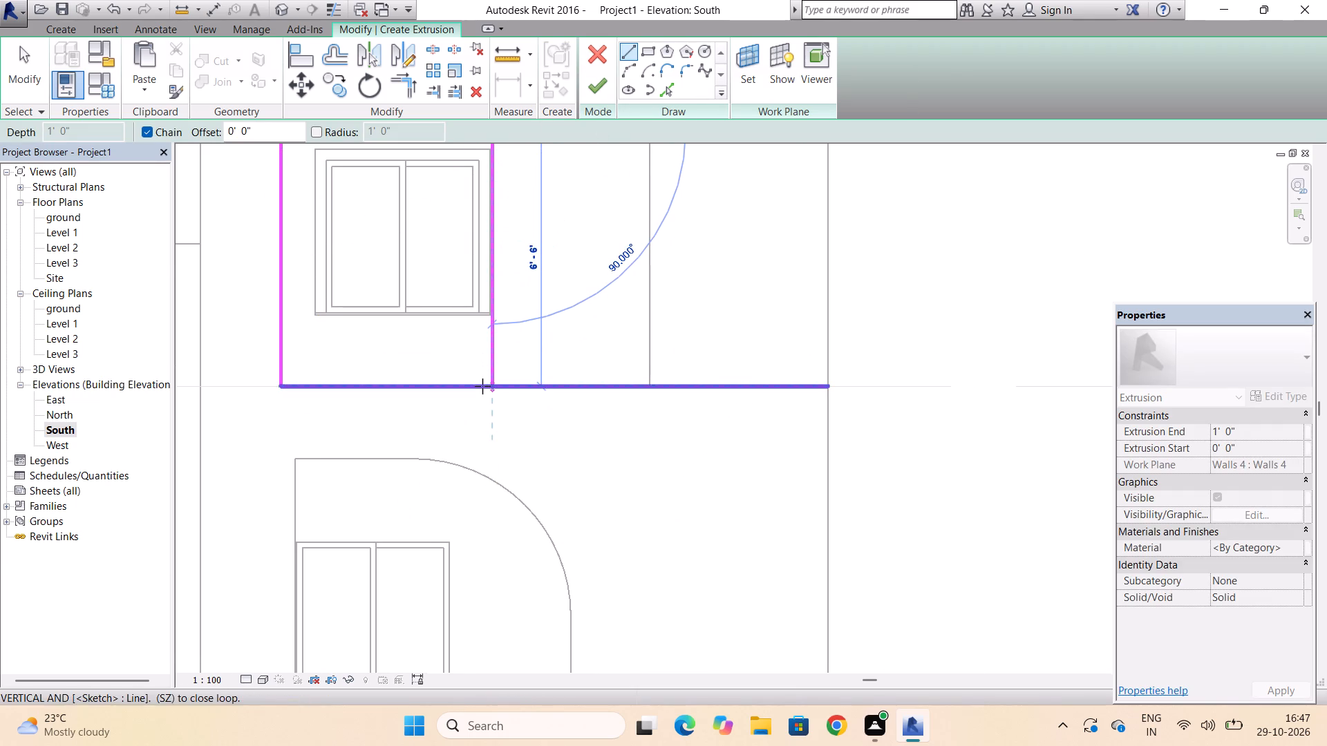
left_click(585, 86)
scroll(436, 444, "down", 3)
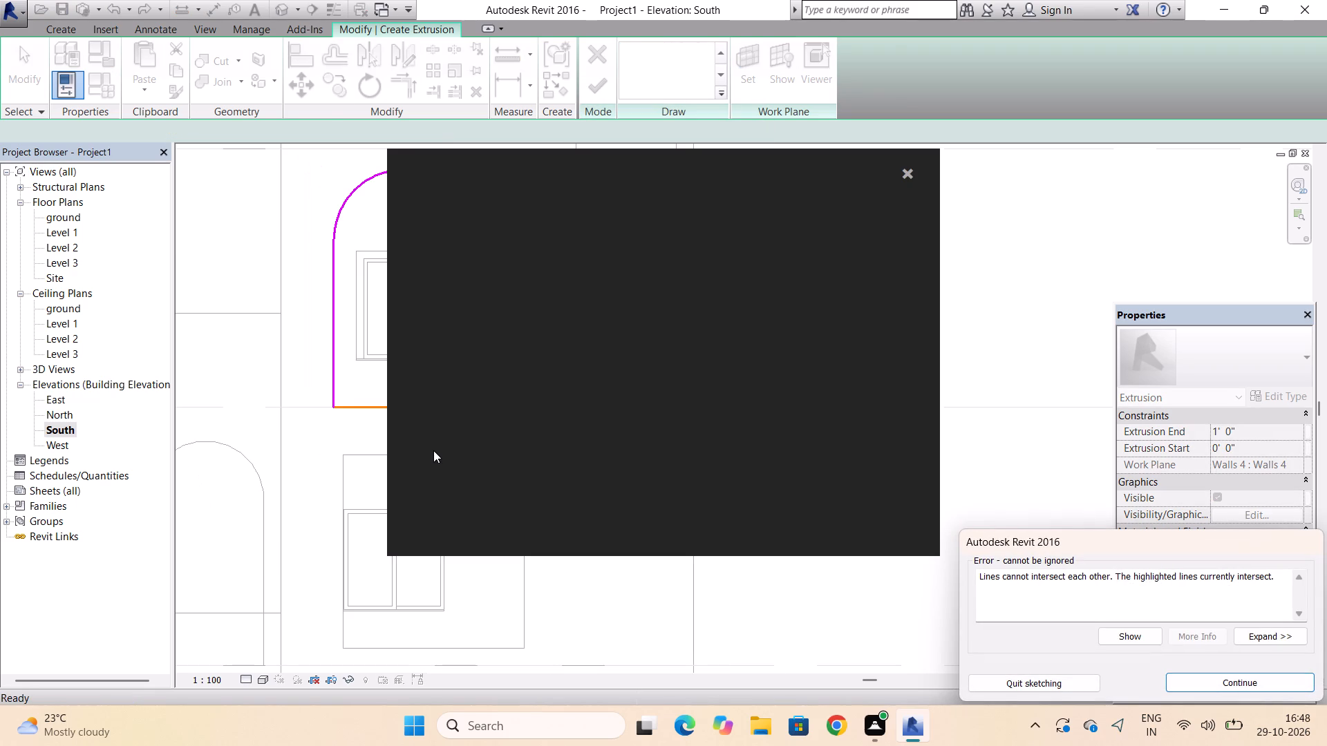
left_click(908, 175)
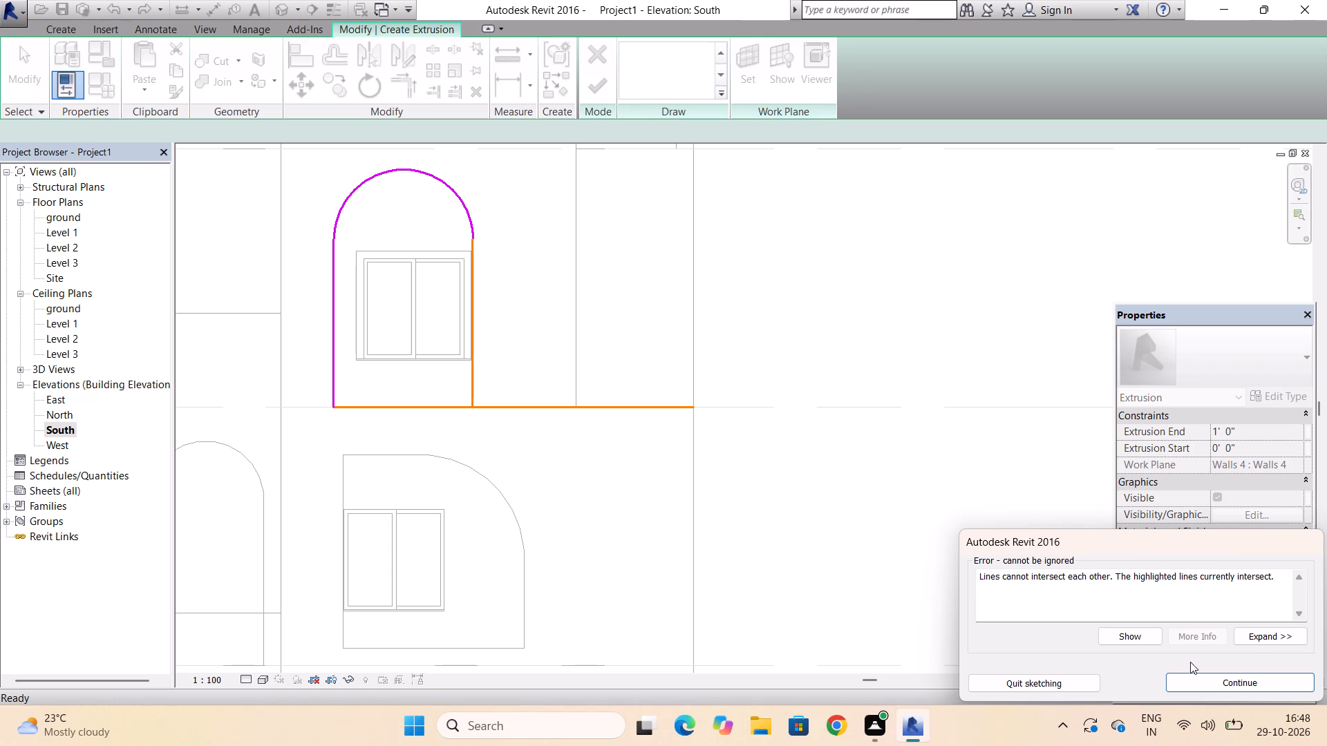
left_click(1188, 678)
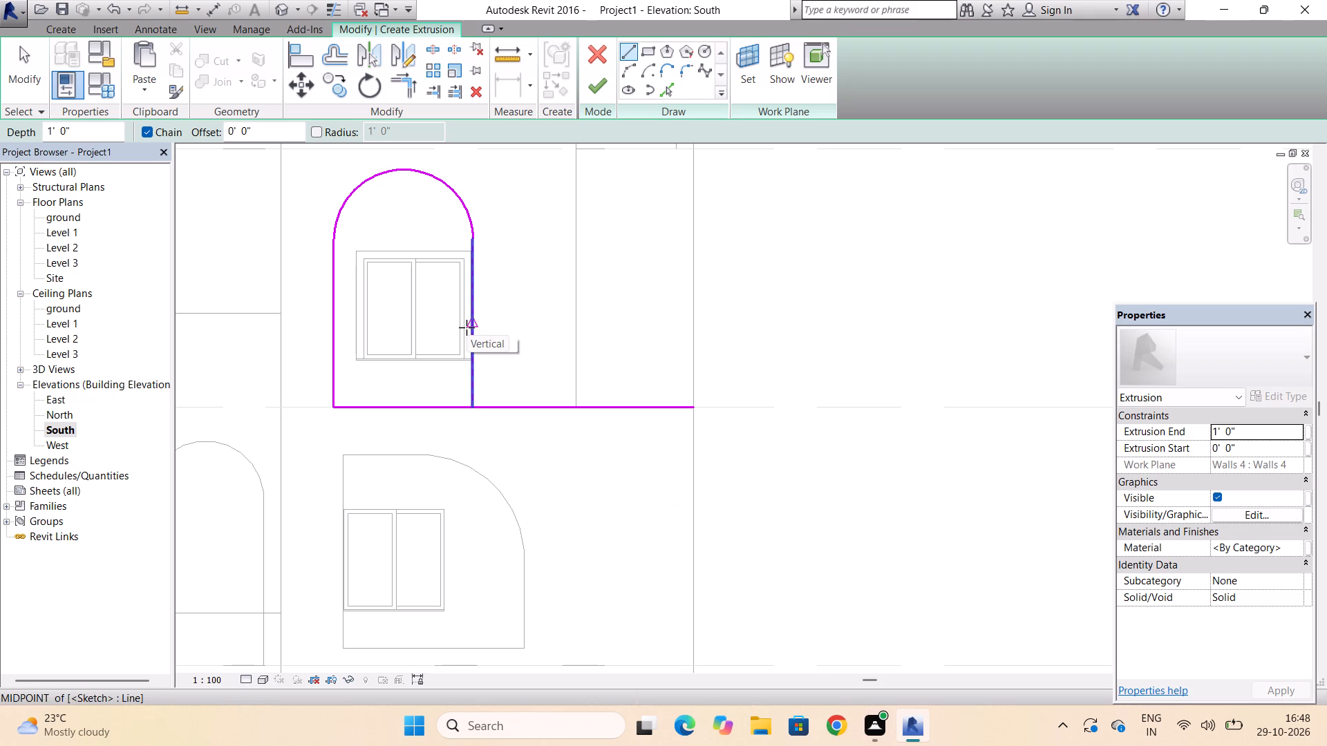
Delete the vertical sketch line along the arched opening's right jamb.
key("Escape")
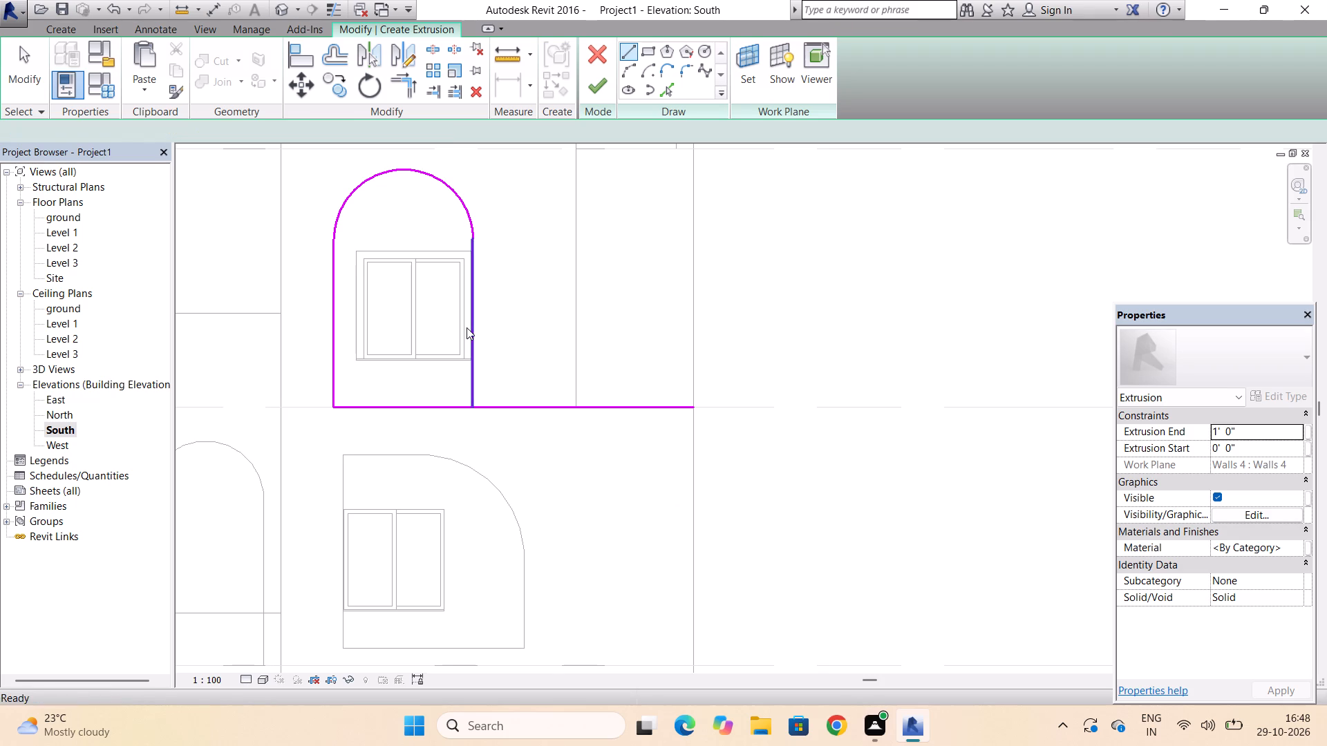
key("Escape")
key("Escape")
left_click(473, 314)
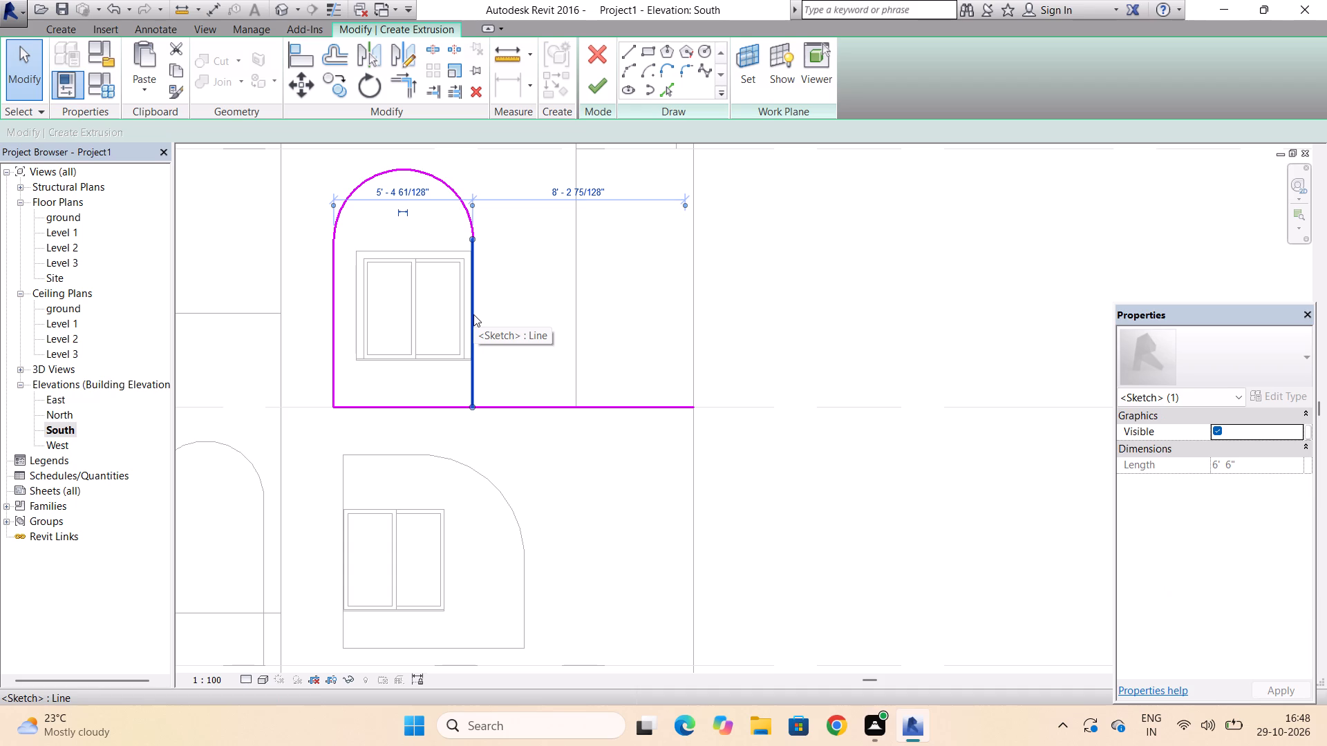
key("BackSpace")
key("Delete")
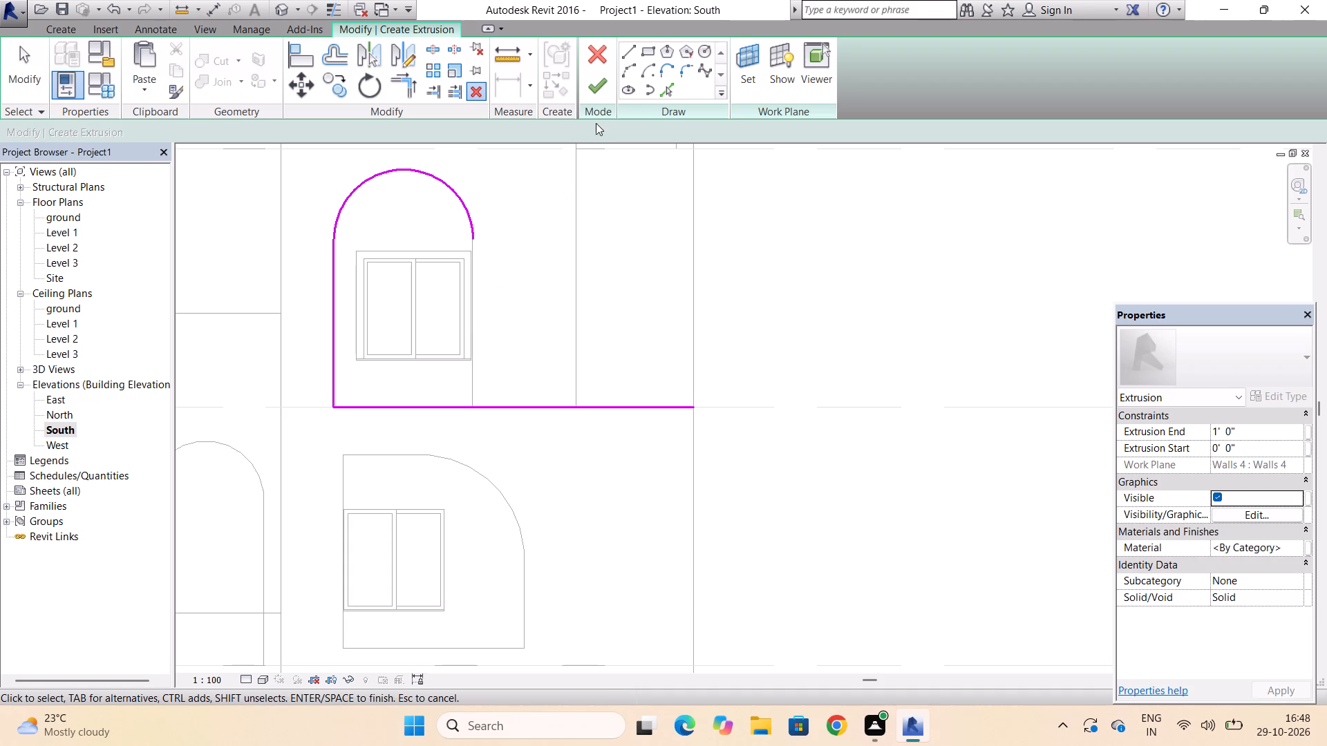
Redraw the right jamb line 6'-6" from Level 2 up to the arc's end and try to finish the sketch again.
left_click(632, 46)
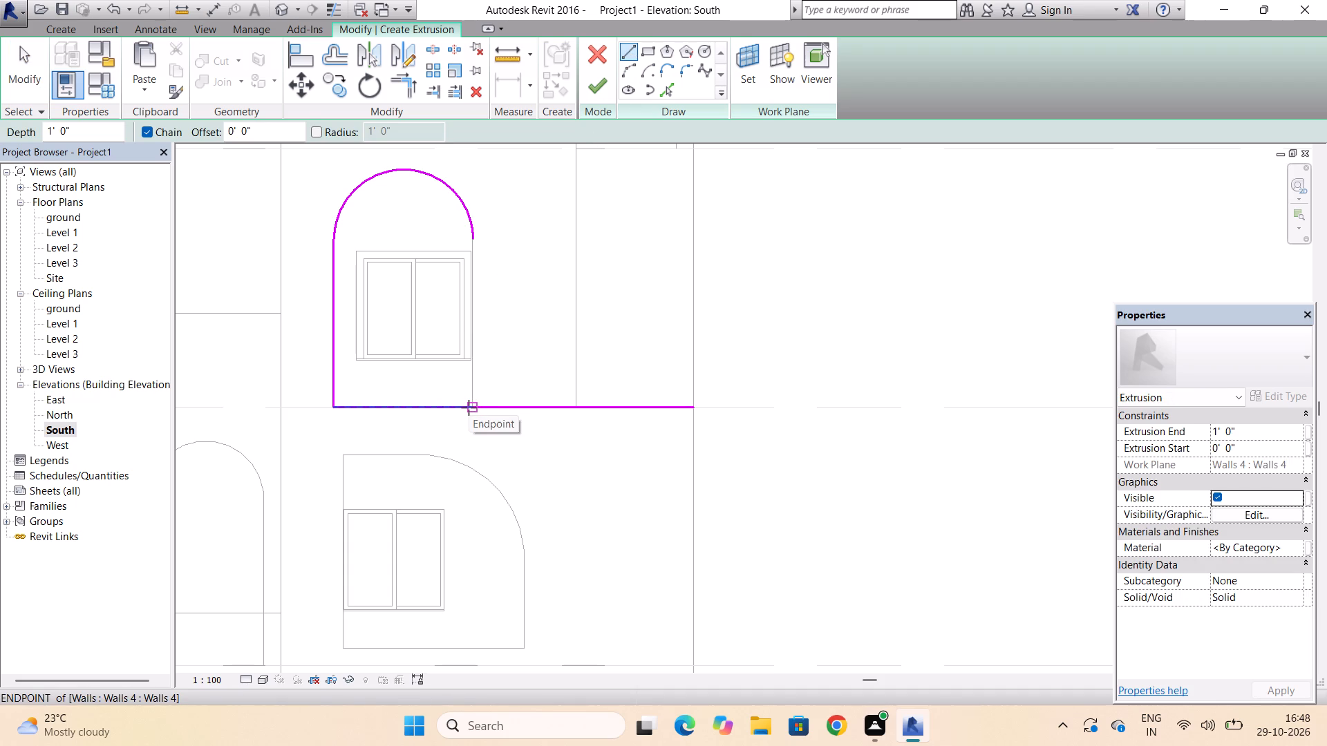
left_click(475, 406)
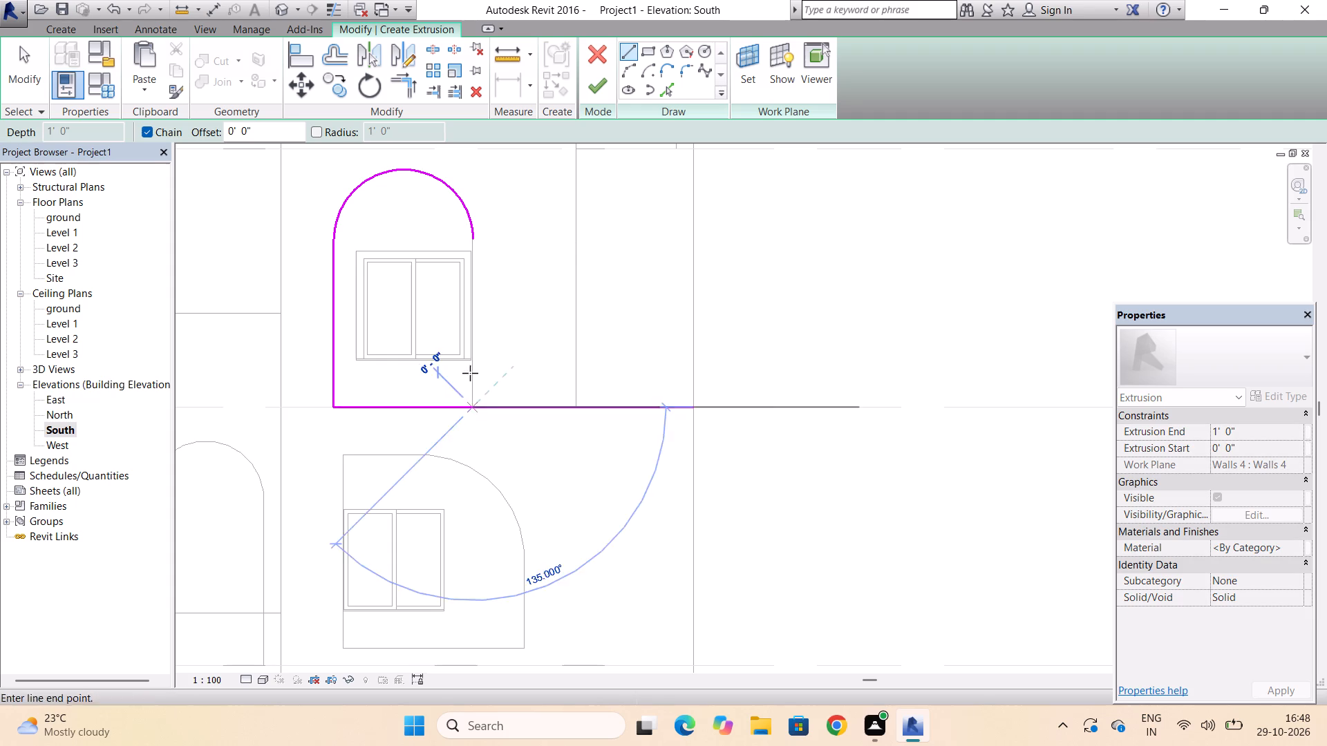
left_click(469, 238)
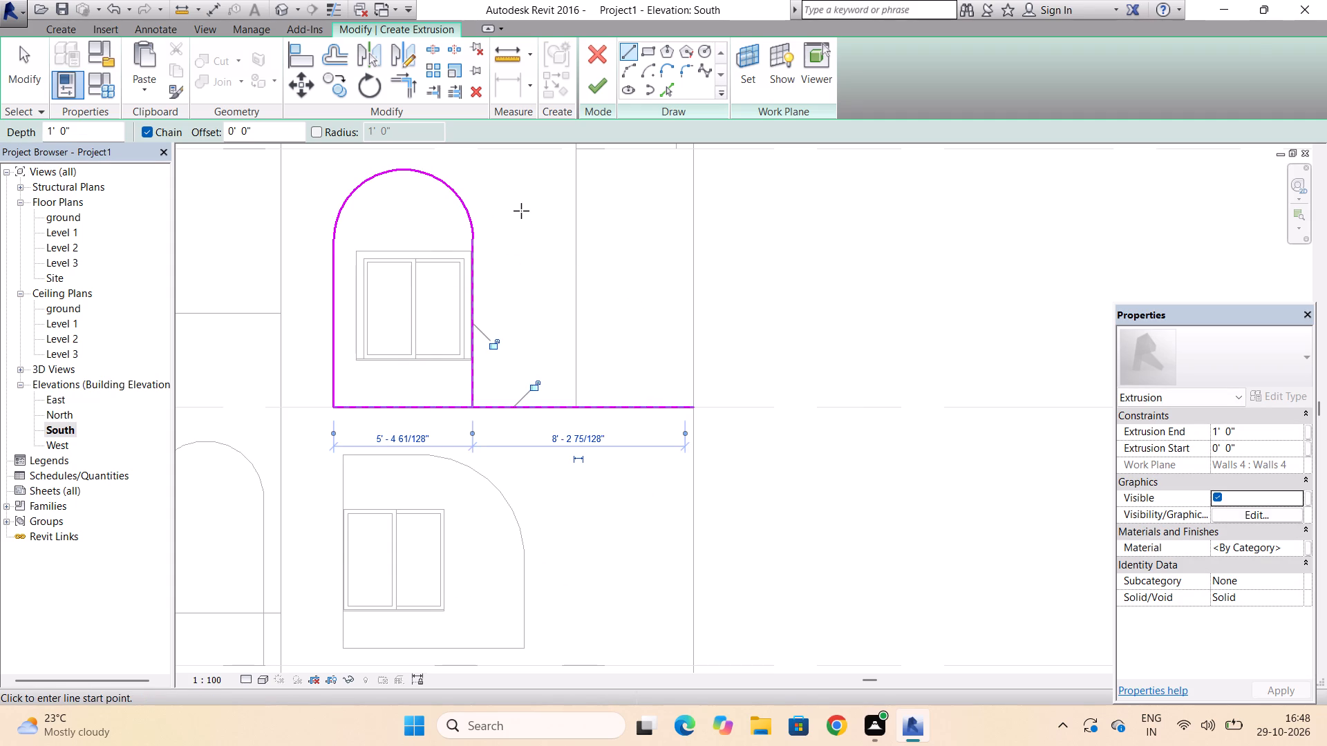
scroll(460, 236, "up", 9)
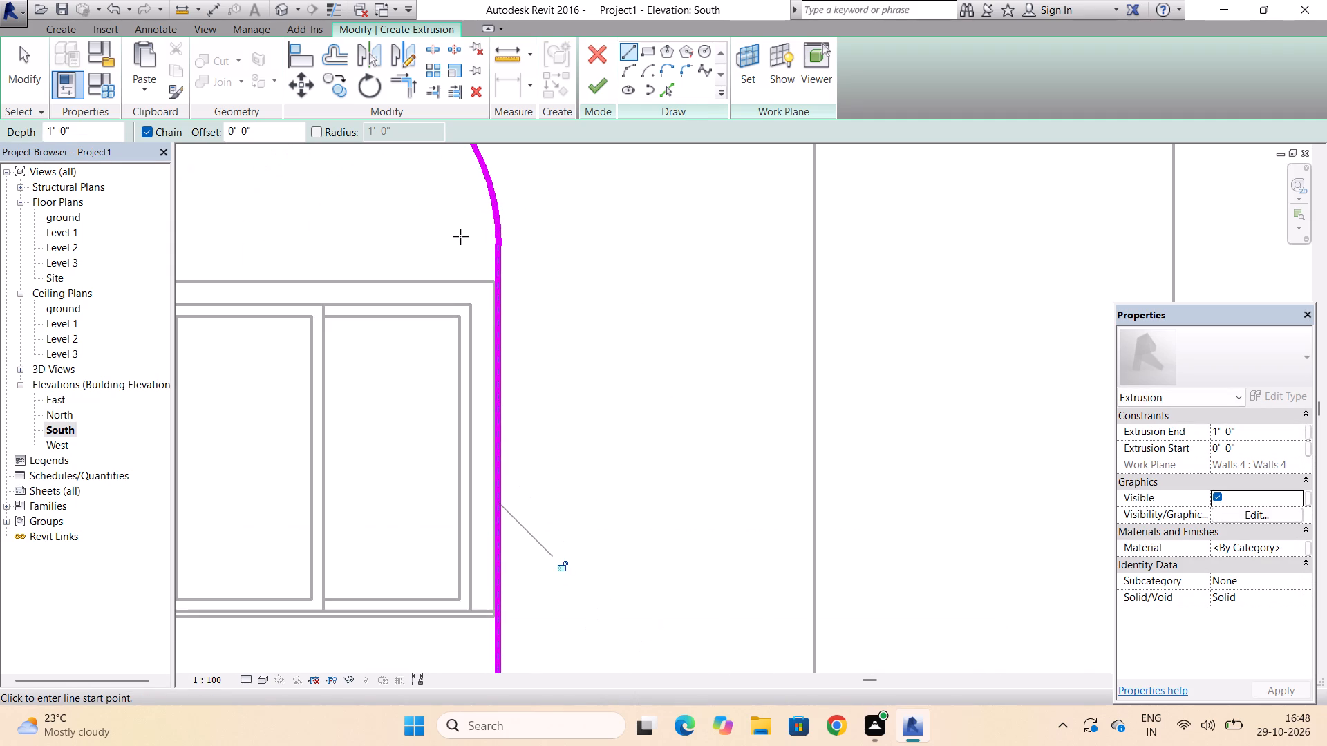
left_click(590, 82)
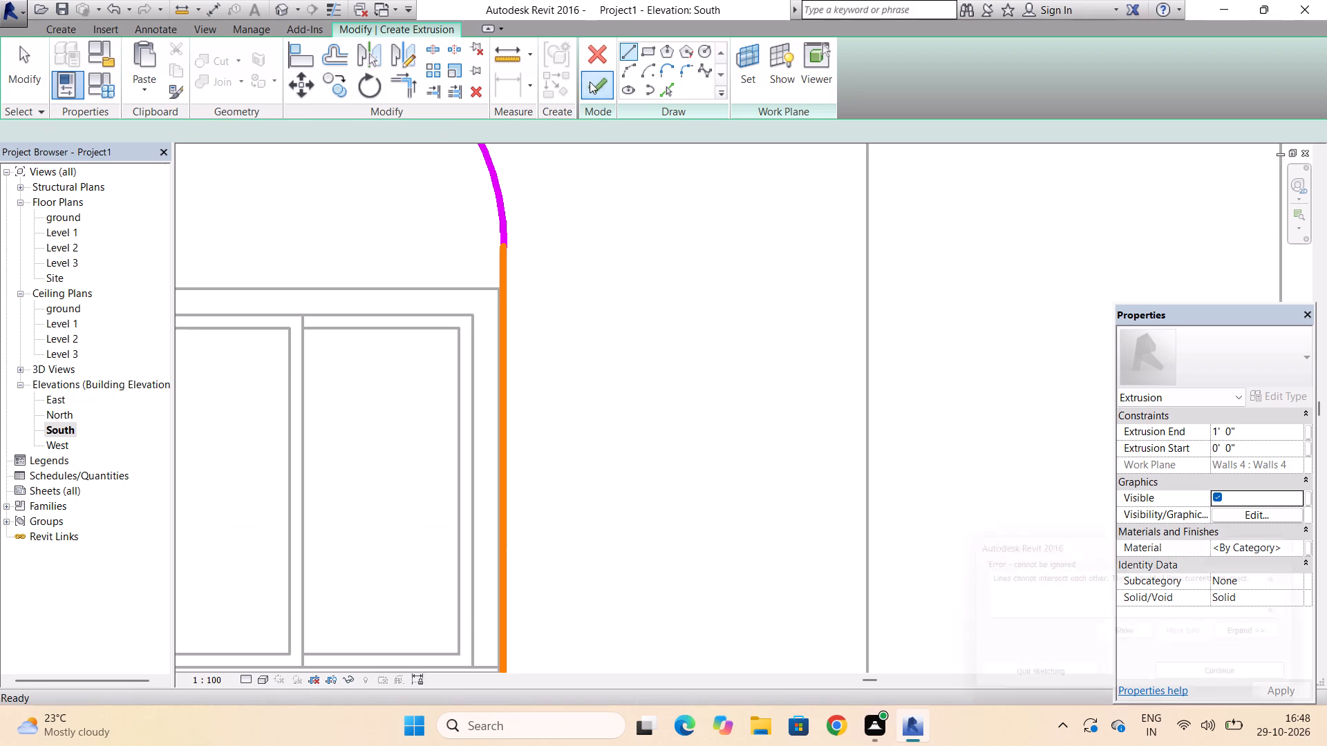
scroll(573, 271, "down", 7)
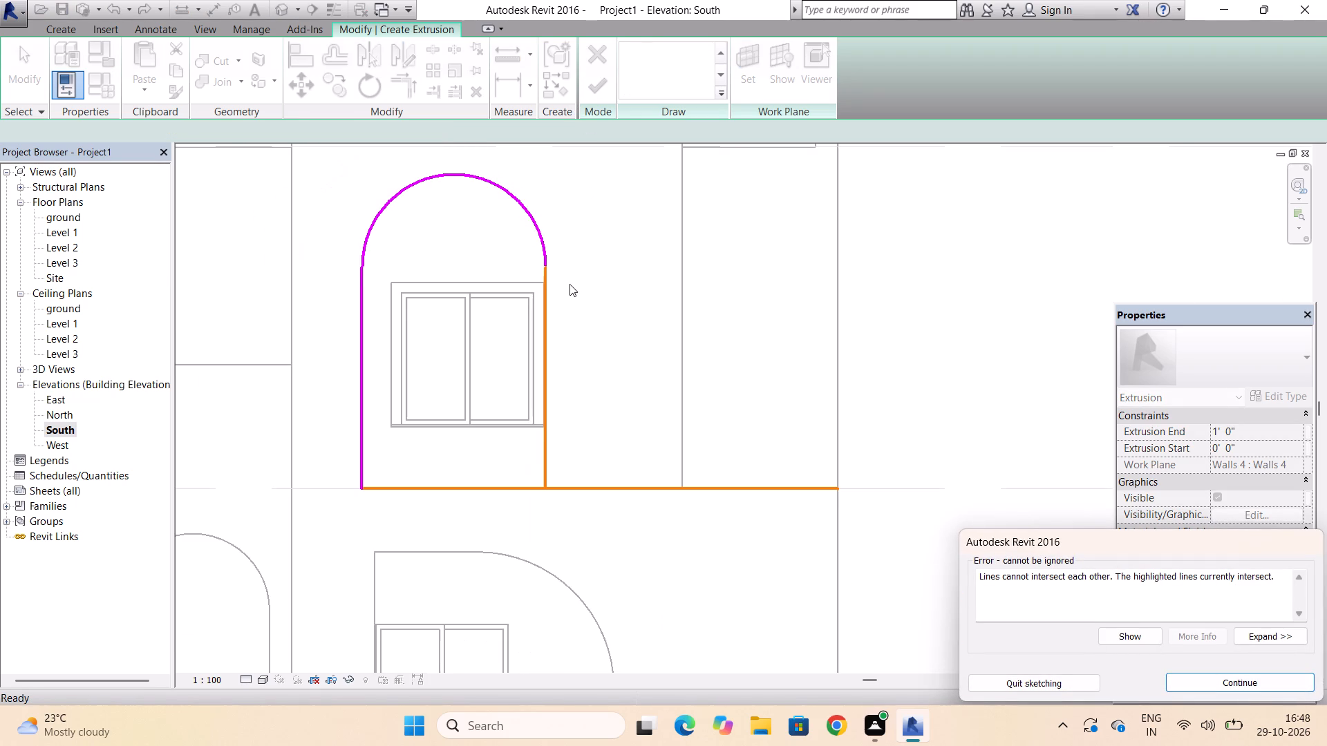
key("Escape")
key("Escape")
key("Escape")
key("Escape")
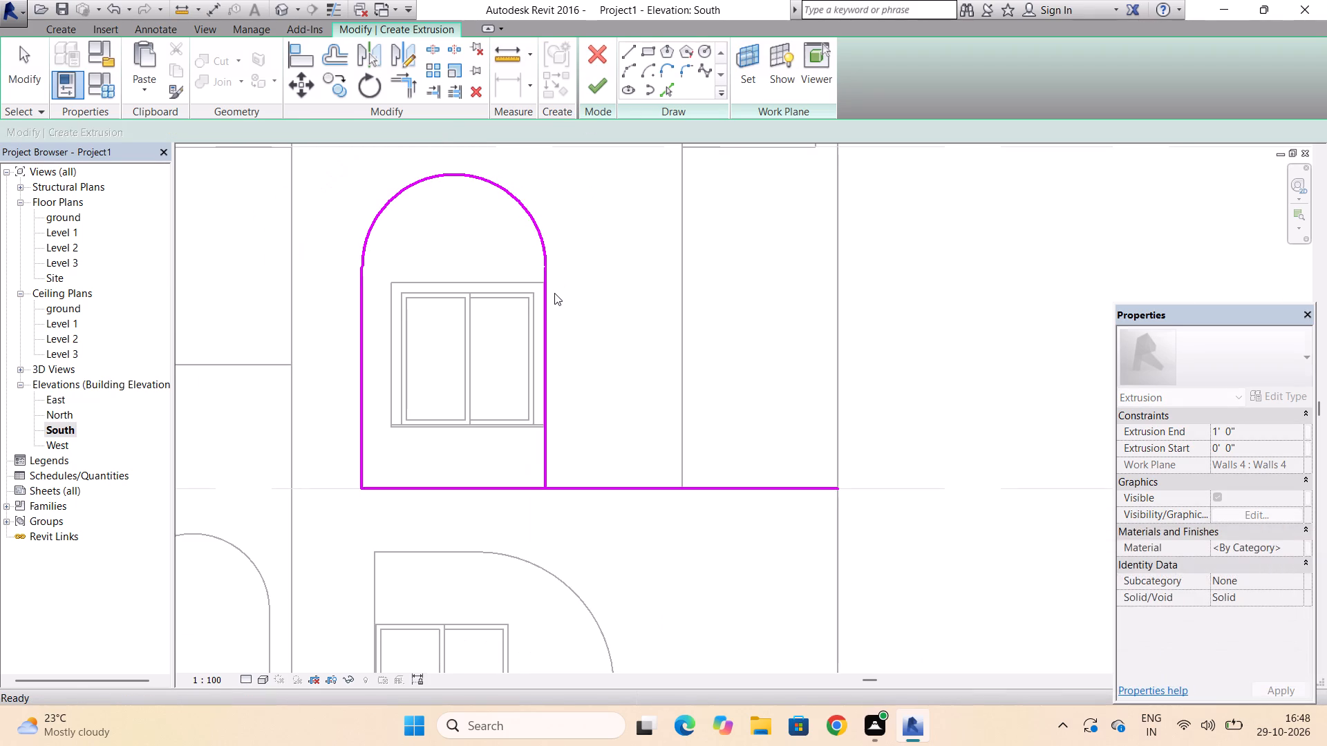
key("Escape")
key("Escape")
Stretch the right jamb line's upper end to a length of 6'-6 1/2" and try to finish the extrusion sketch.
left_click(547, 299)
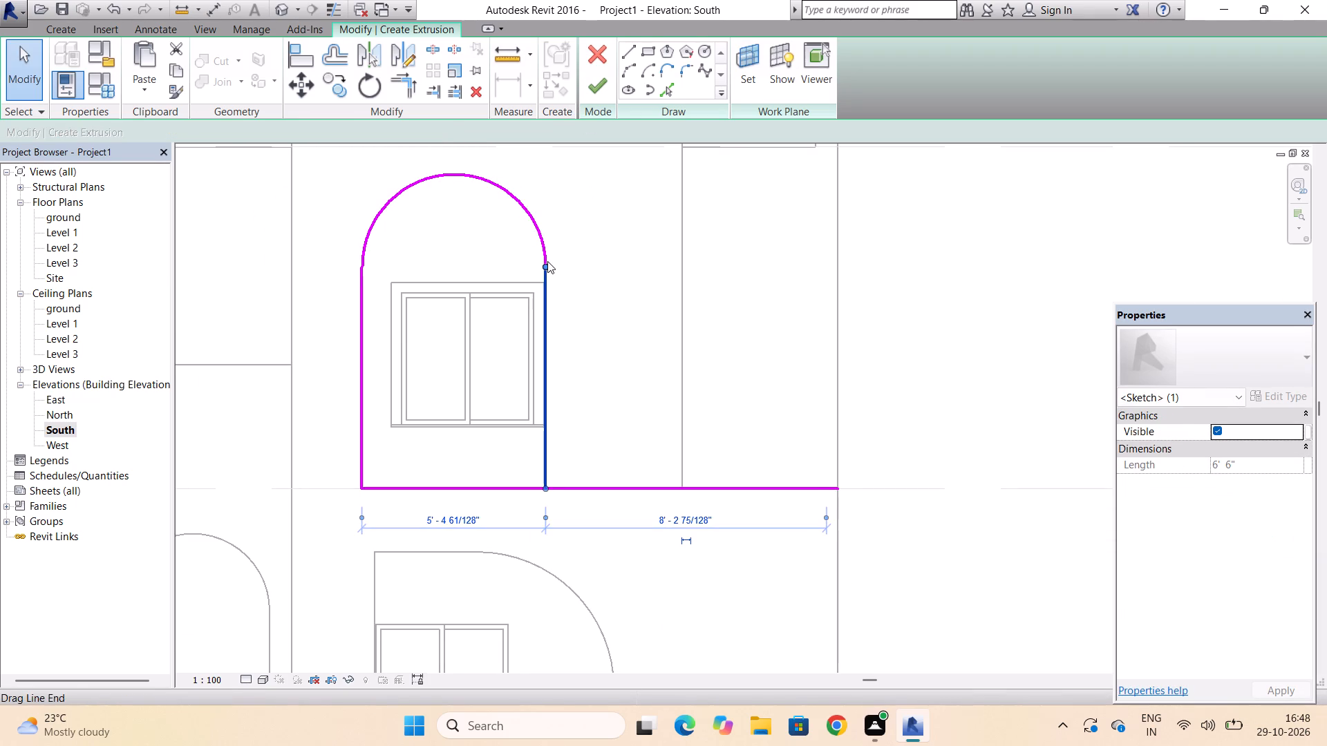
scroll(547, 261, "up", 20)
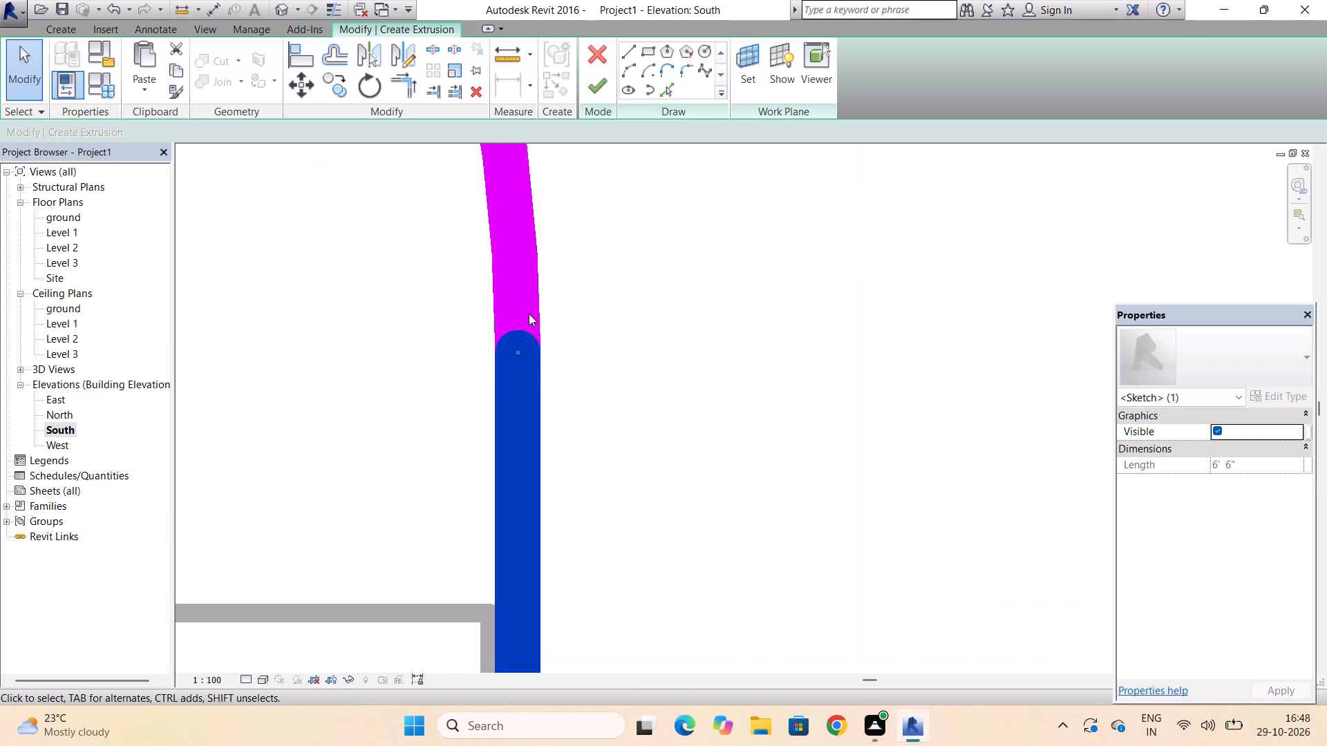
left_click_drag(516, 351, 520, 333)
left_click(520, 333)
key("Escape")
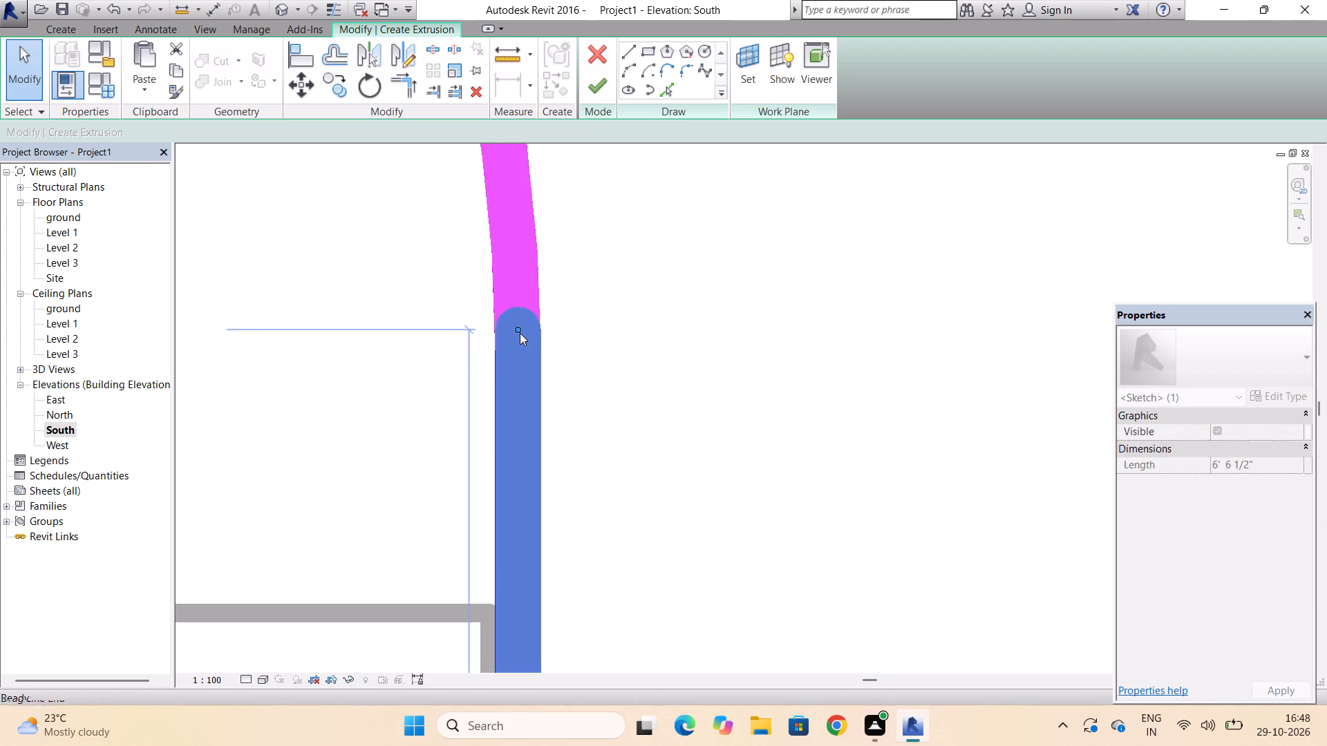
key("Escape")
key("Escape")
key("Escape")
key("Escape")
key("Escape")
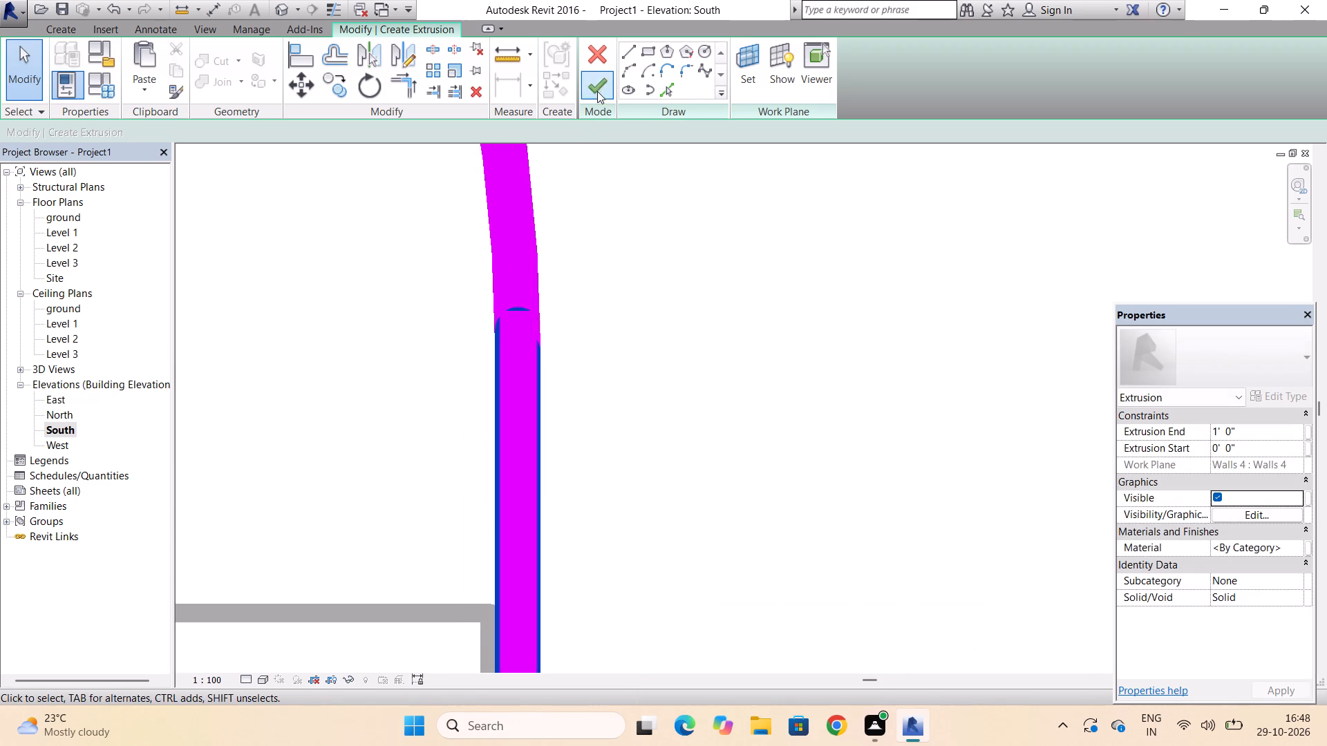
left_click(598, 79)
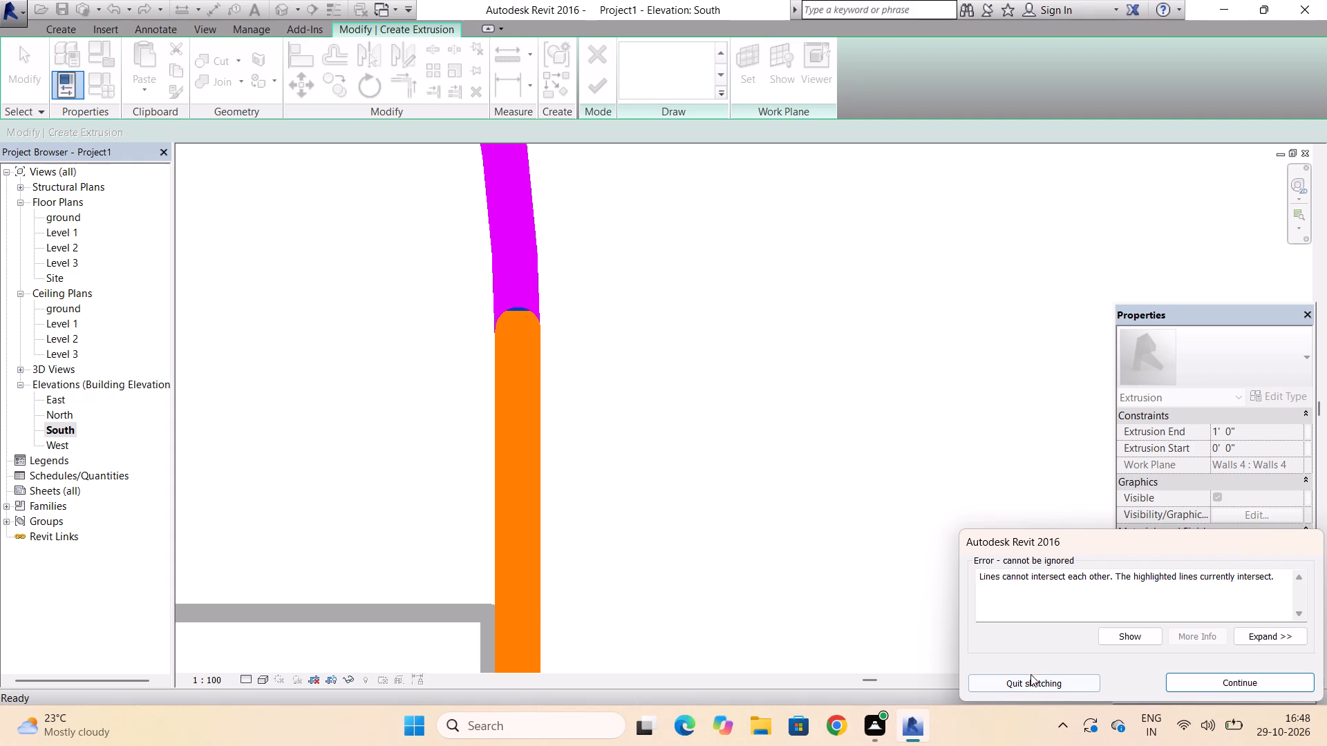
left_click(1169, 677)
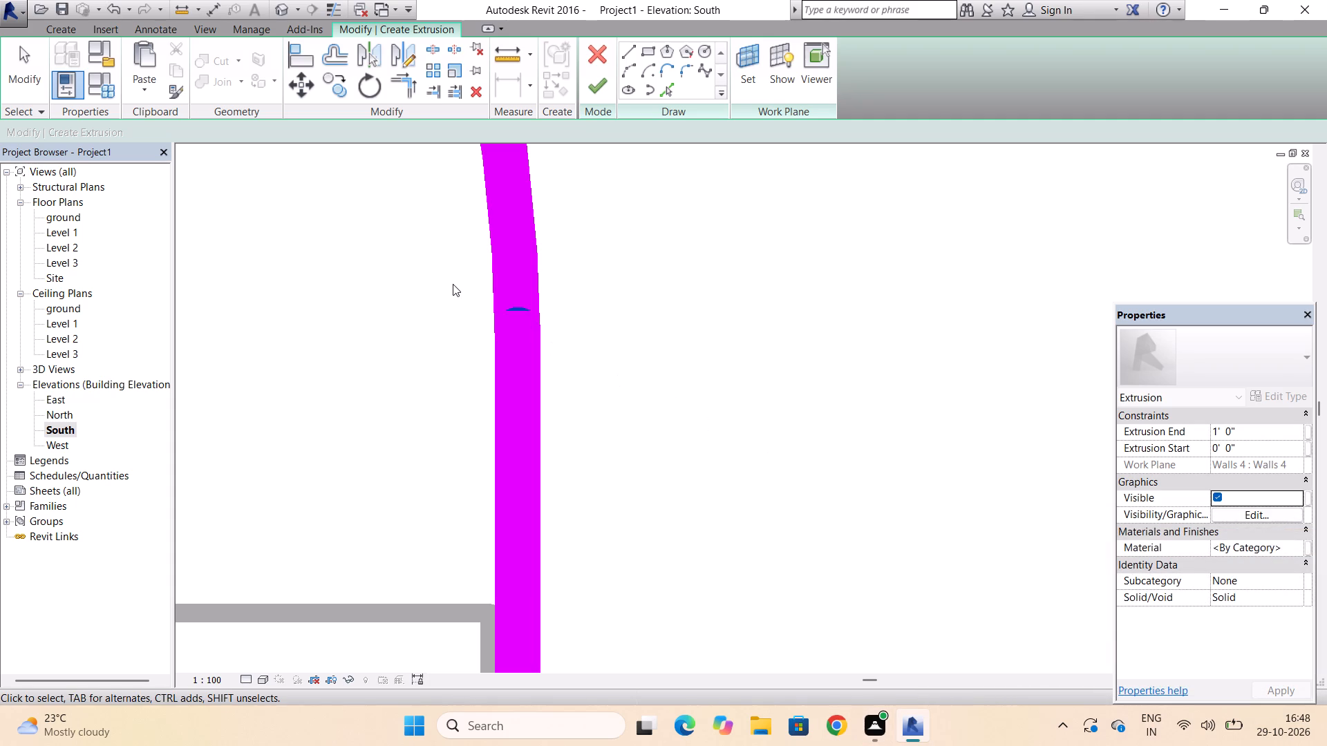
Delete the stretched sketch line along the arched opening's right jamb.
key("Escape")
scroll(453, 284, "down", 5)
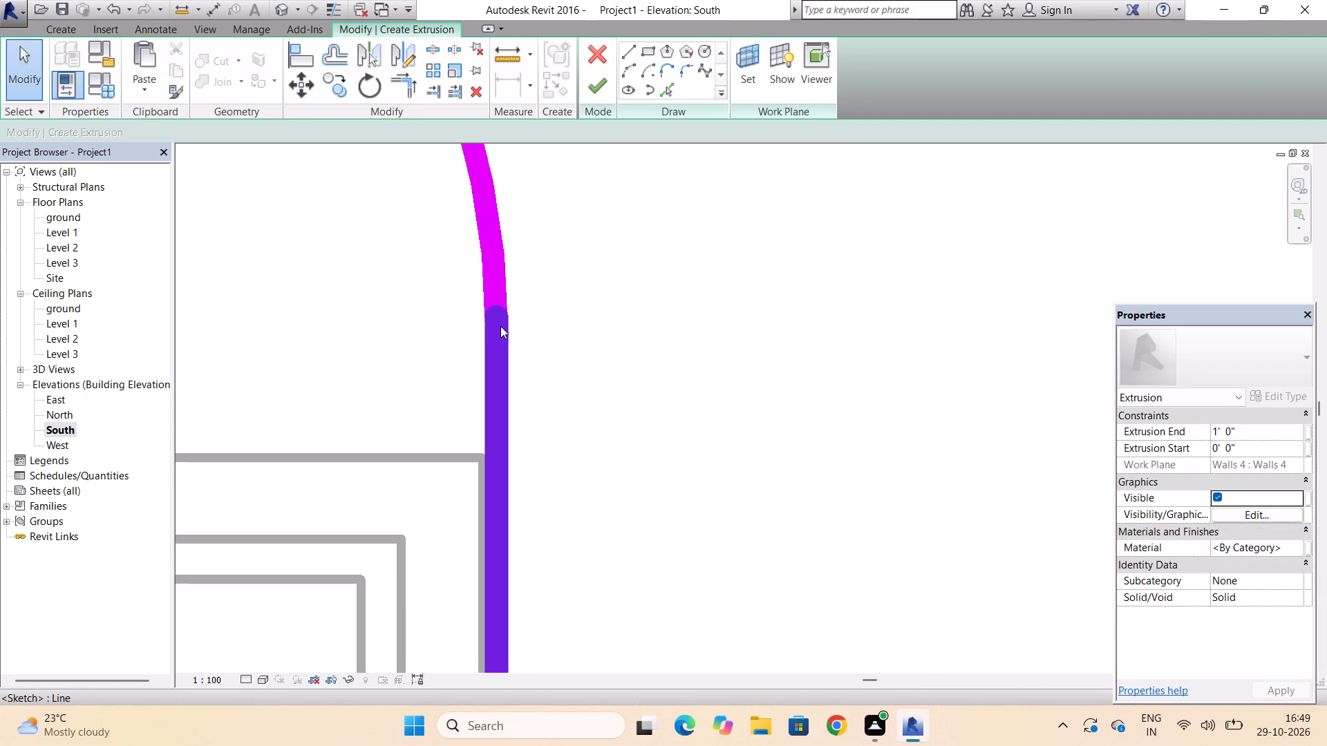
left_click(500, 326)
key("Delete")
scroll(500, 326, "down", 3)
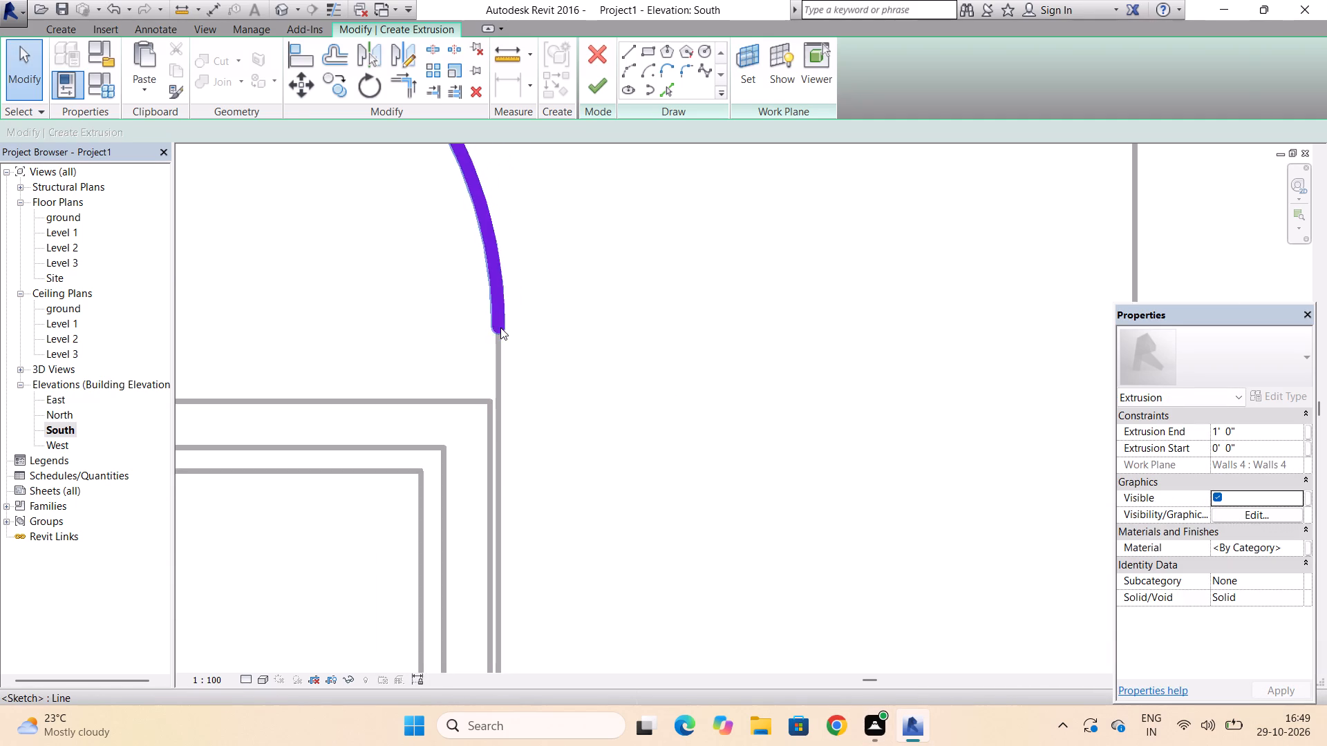
Shorten the bottom sketch line of the arched outline so it ends at the opening's right jamb, about 5'-4 1/2" long.
scroll(500, 327, "down", 10)
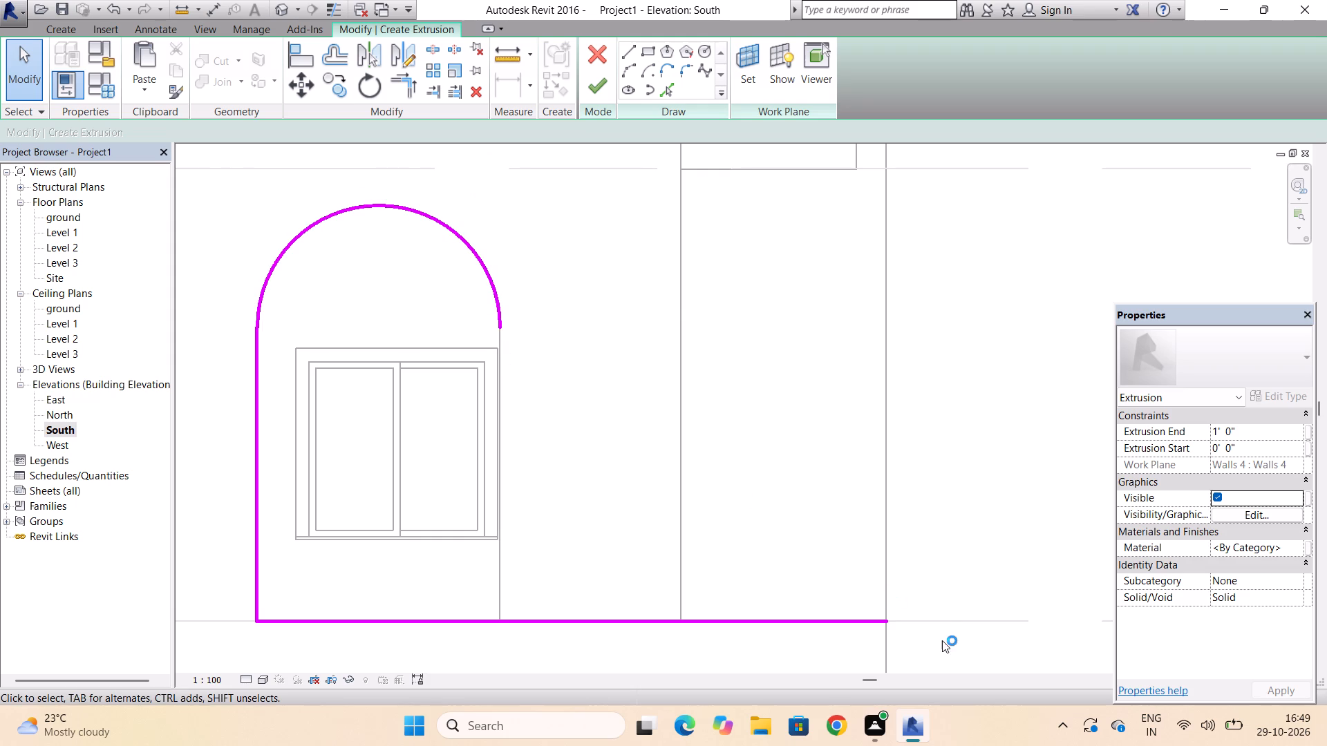
left_click(877, 623)
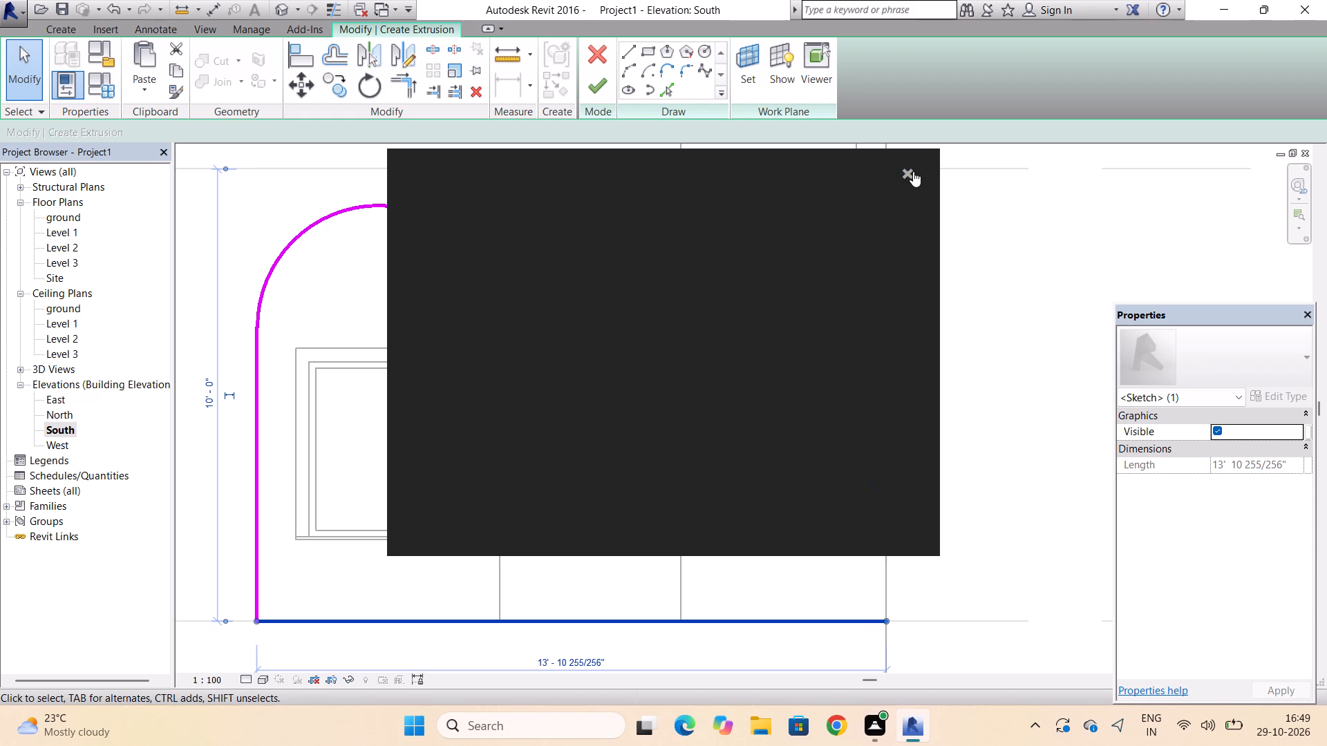
left_click(913, 171)
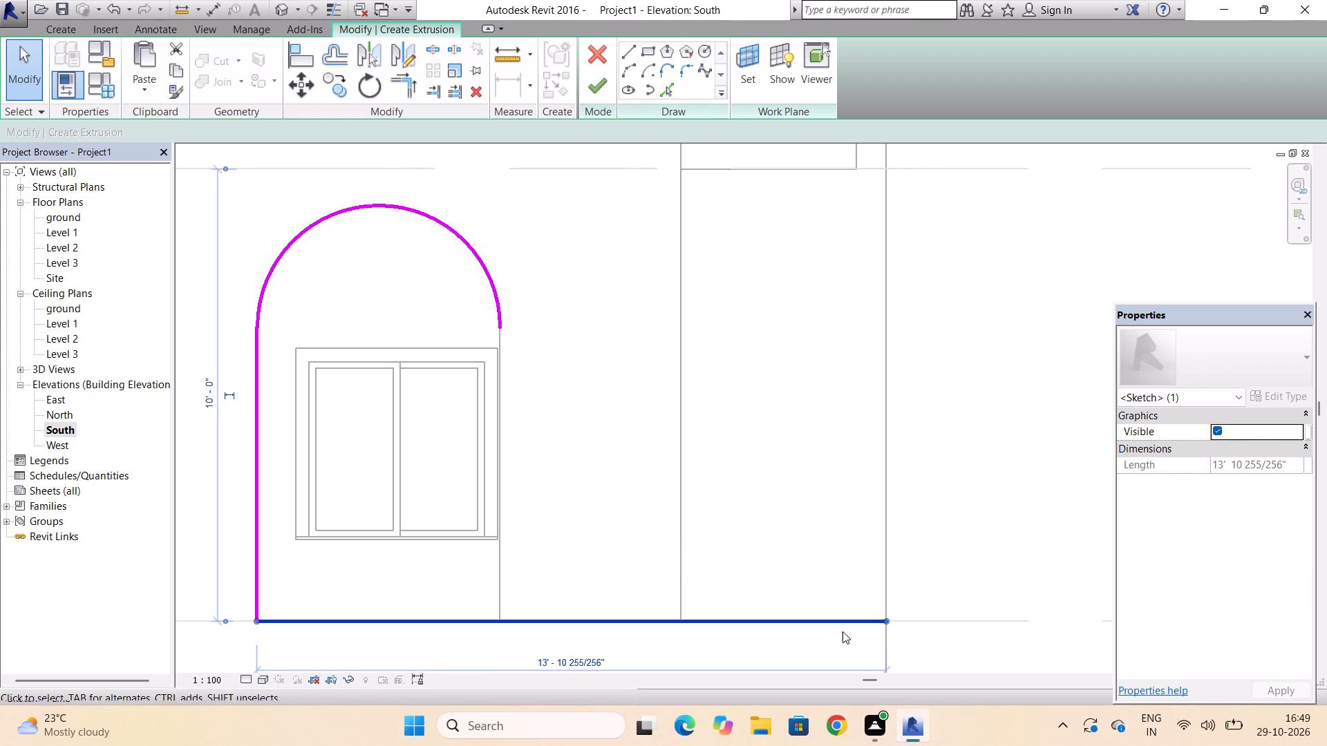
left_click(886, 622)
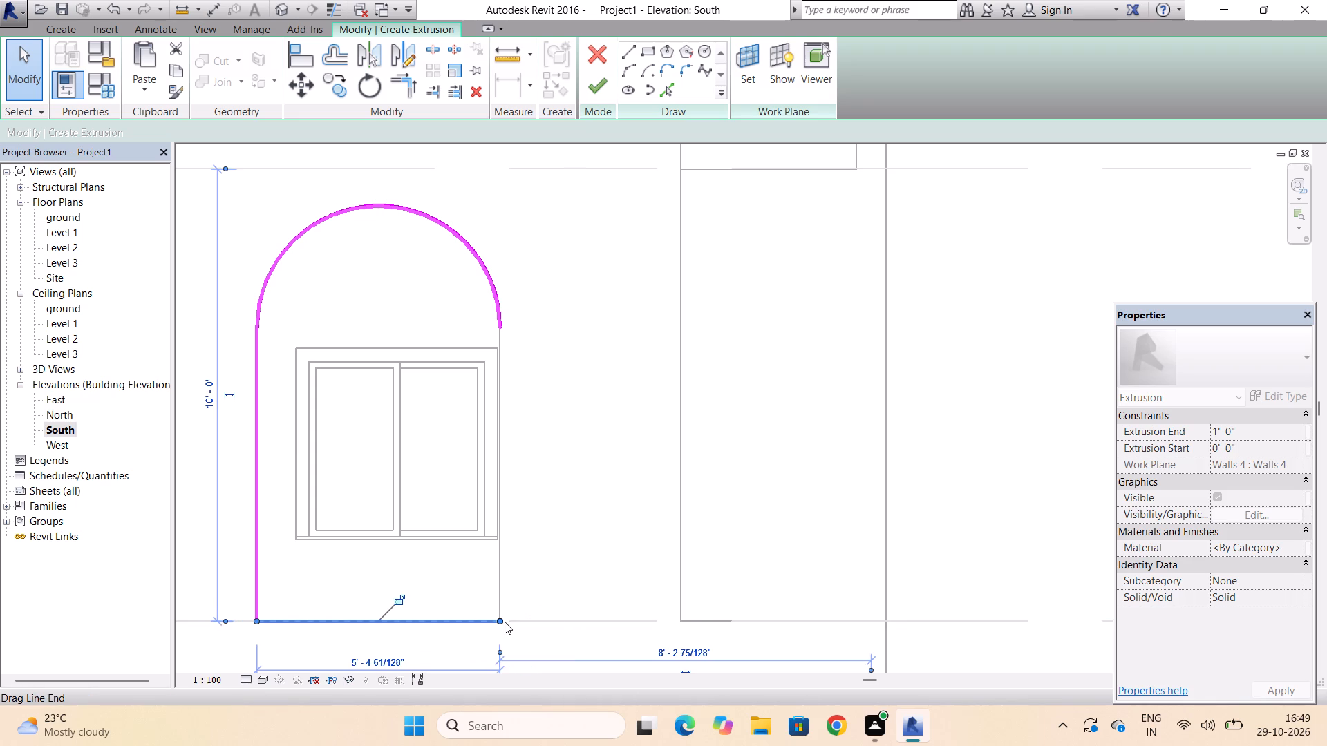
Draw the right jamb line from the bottom line's end up to the arc's end and finish the extrusion sketch.
left_click(623, 54)
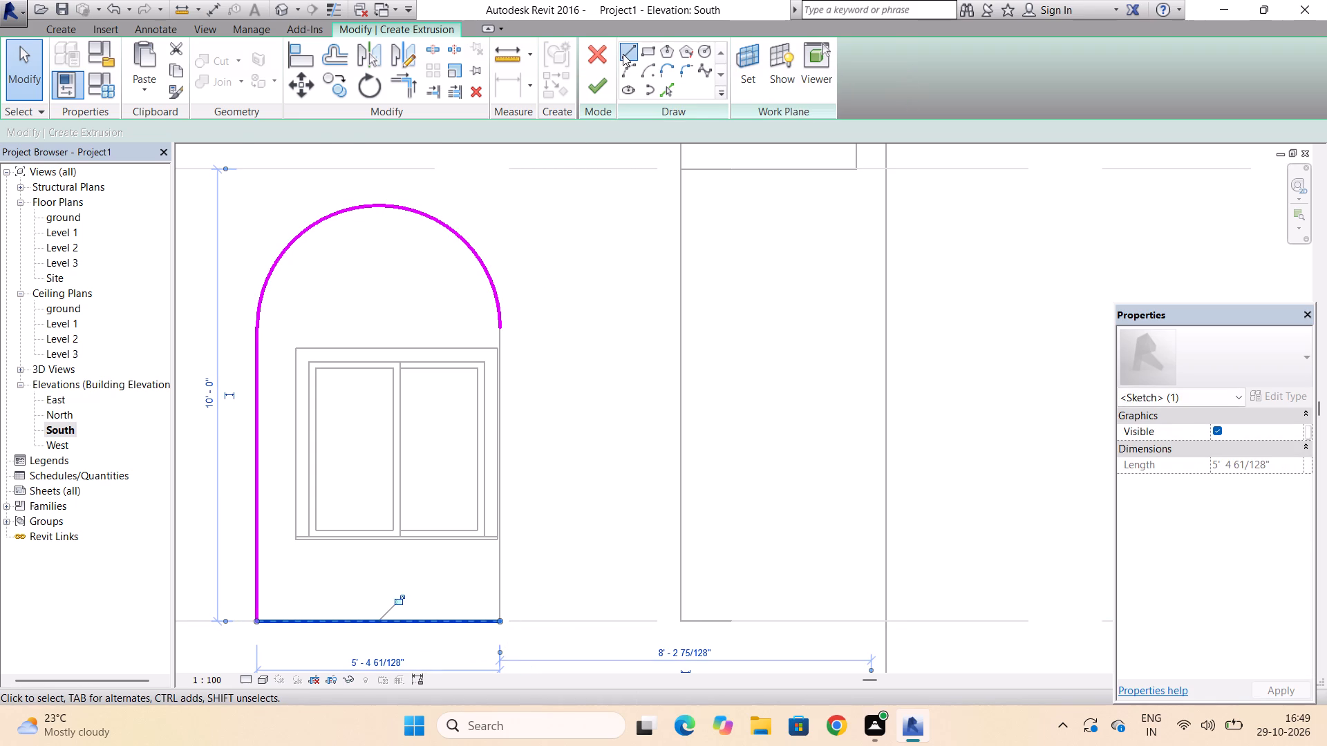
left_click(499, 623)
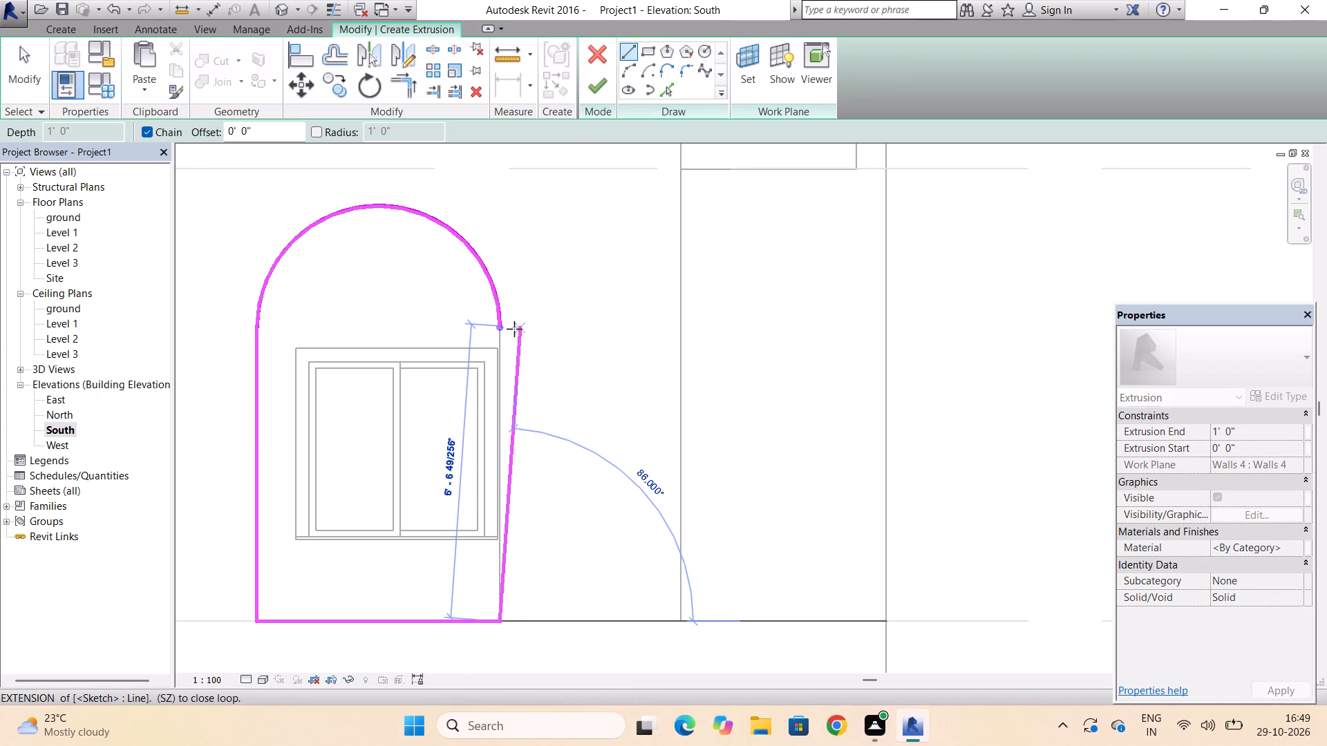
left_click(503, 329)
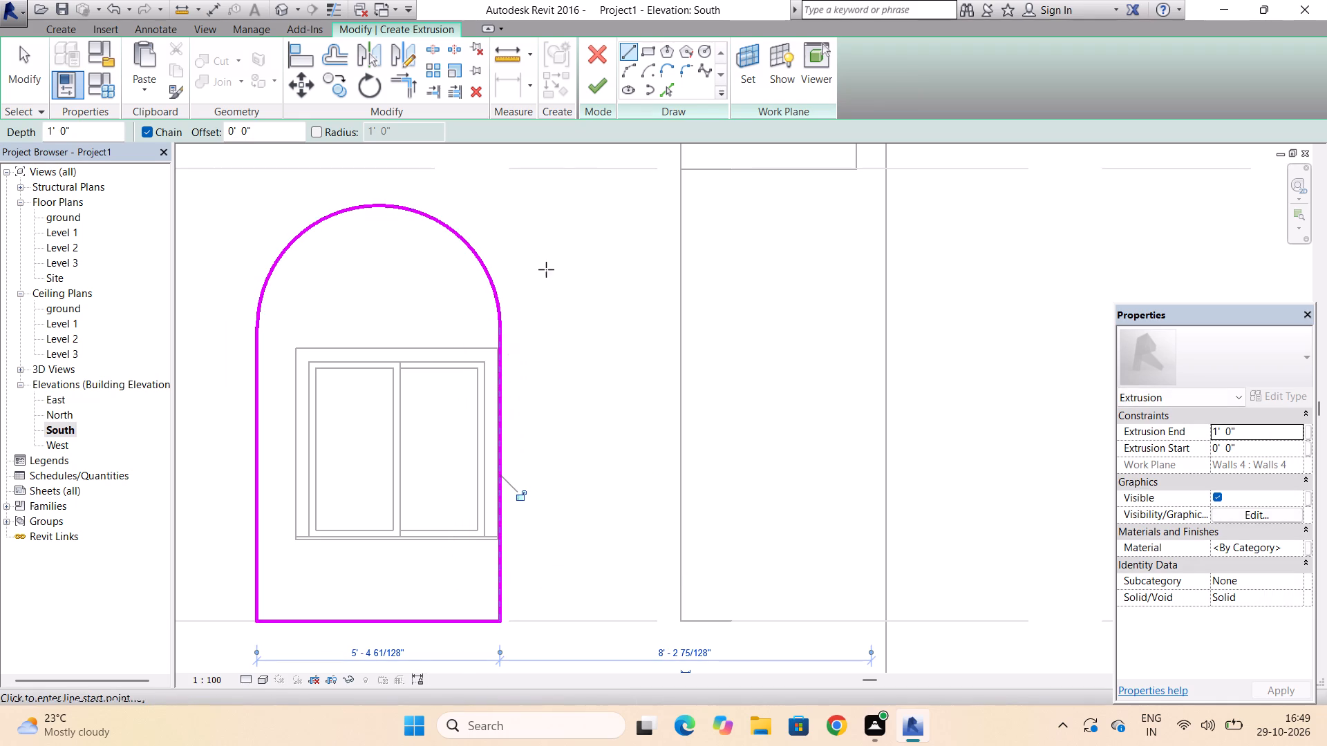
left_click(601, 90)
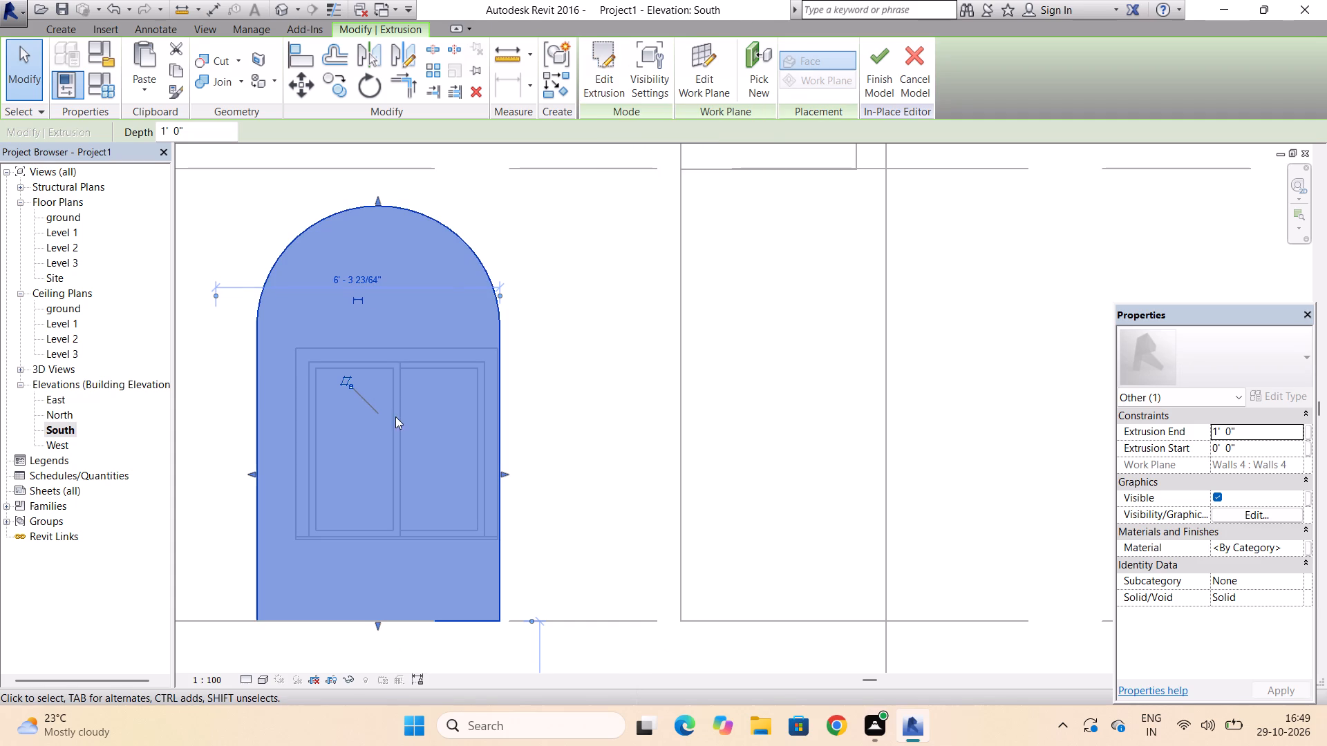
Reopen the arched extrusion's sketch and draw an inner rectangle about 4'-11" by 6'-2" just inside the outline, around the window.
left_click(621, 69)
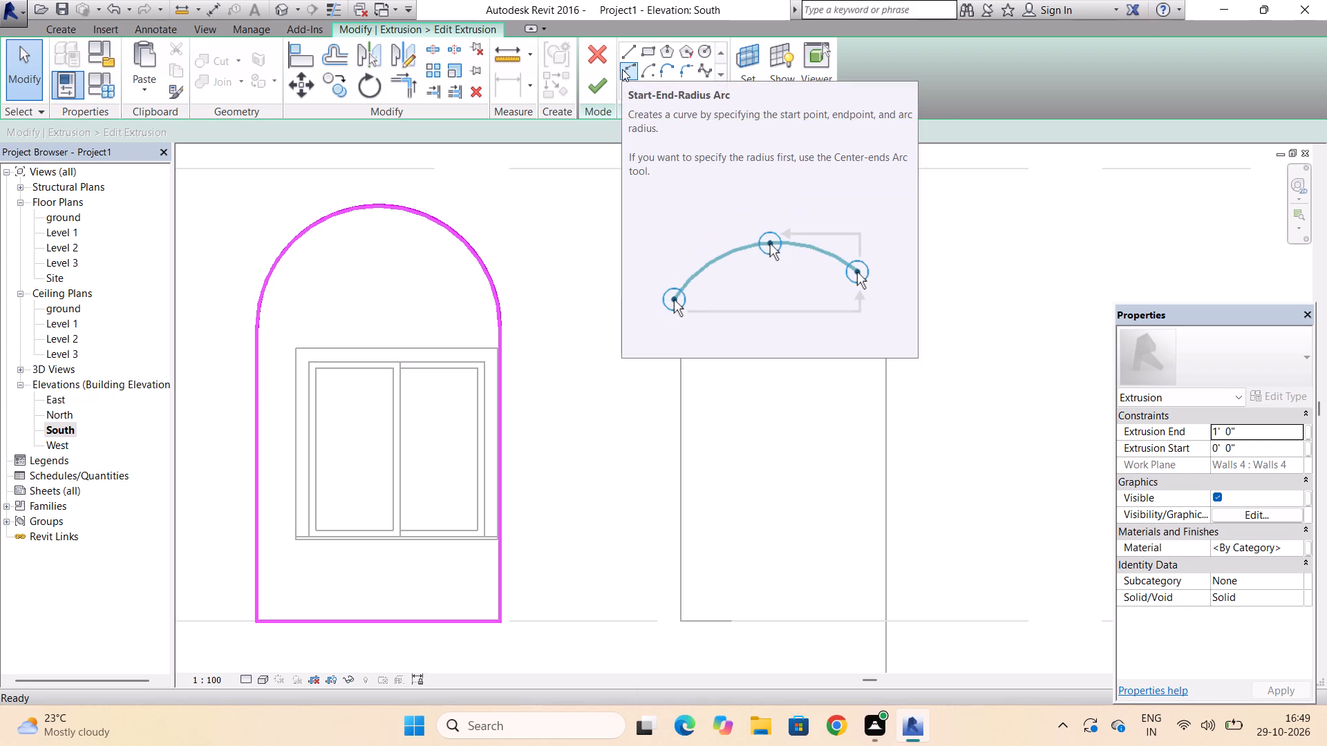
left_click(625, 51)
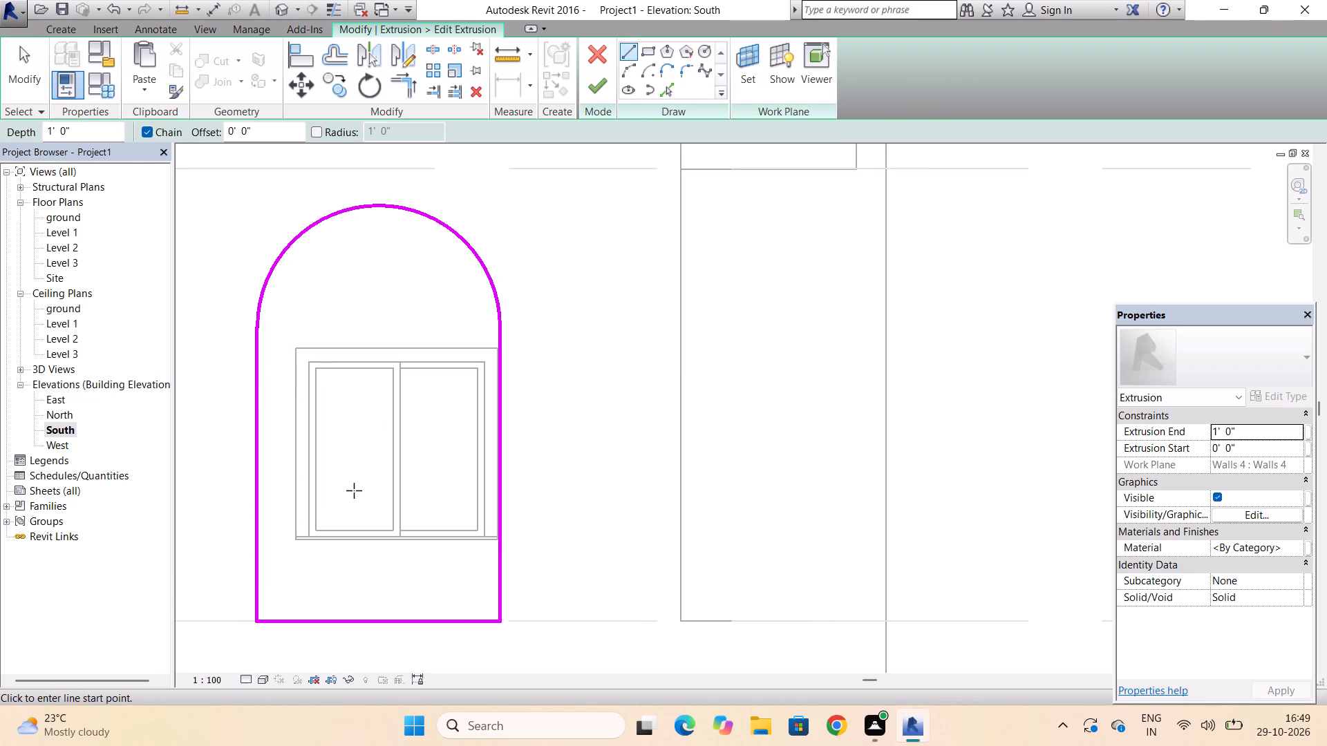
left_click(641, 52)
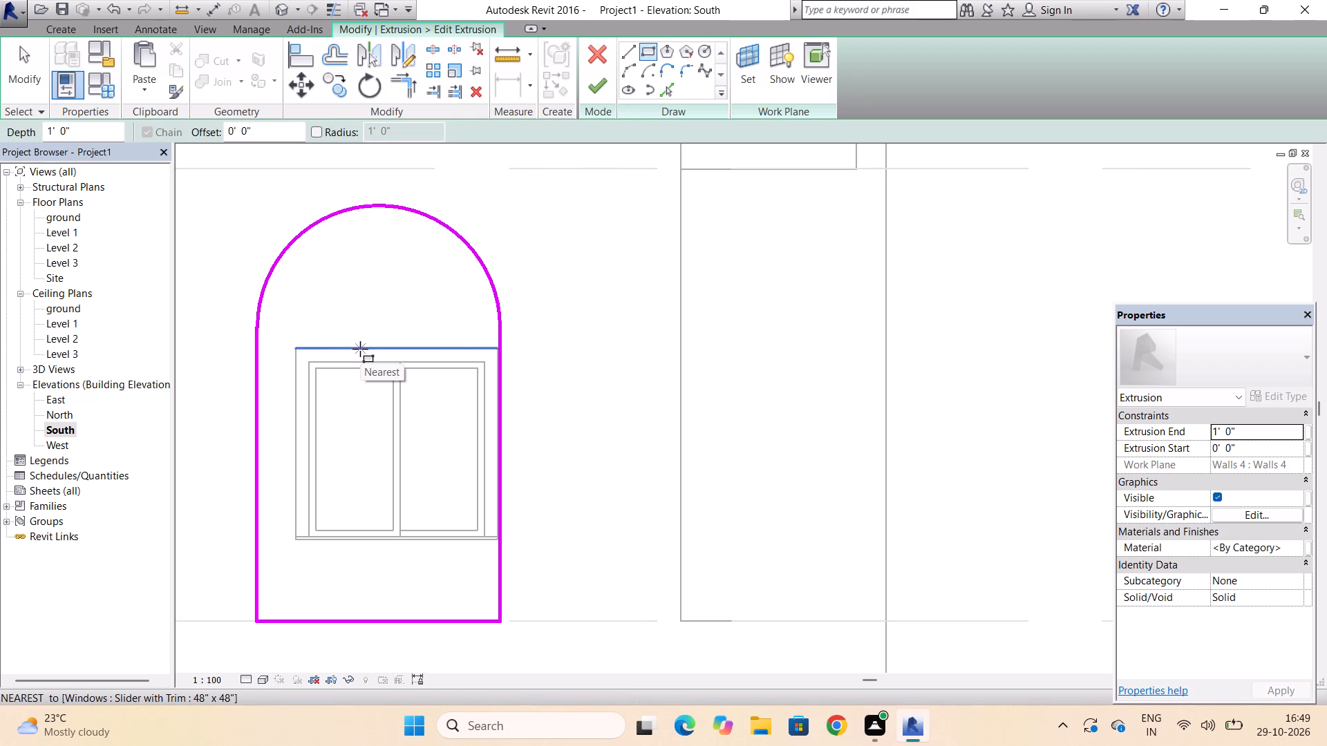
scroll(261, 373, "up", 2)
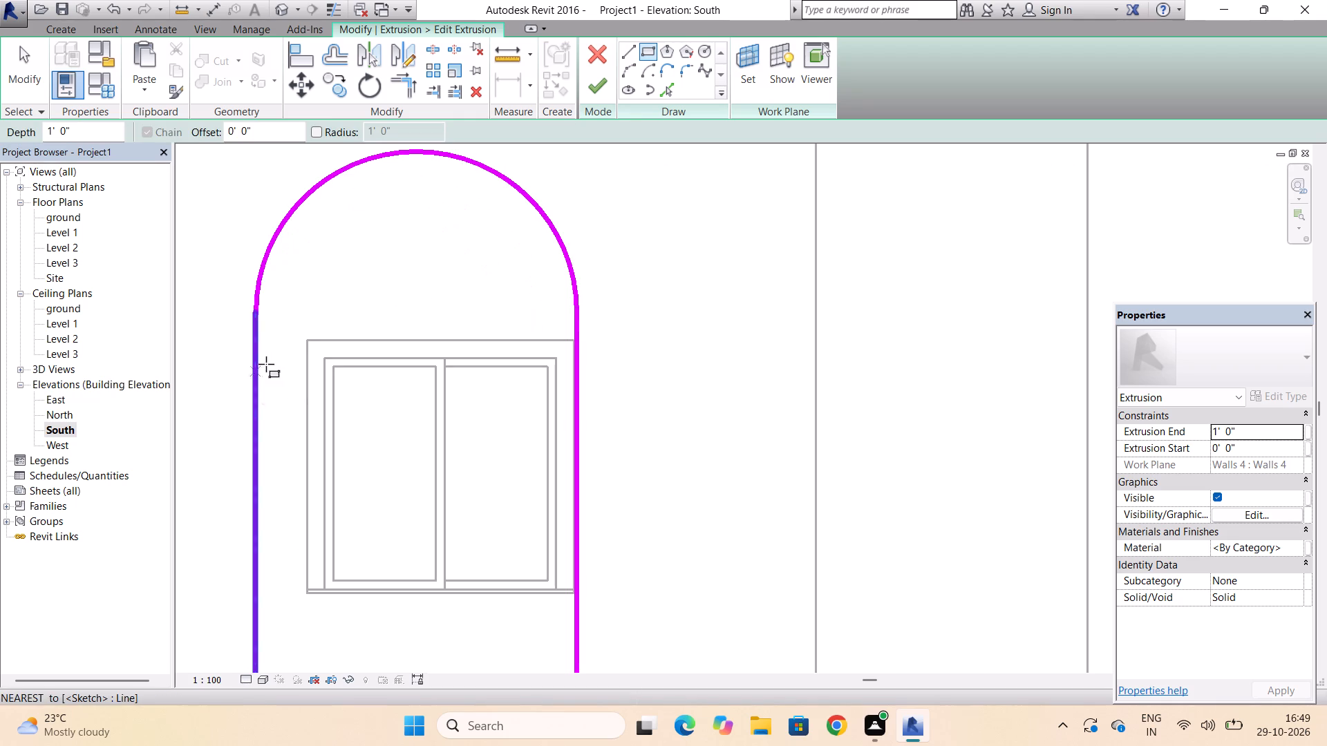
left_click(268, 316)
scroll(268, 316, "down", 4)
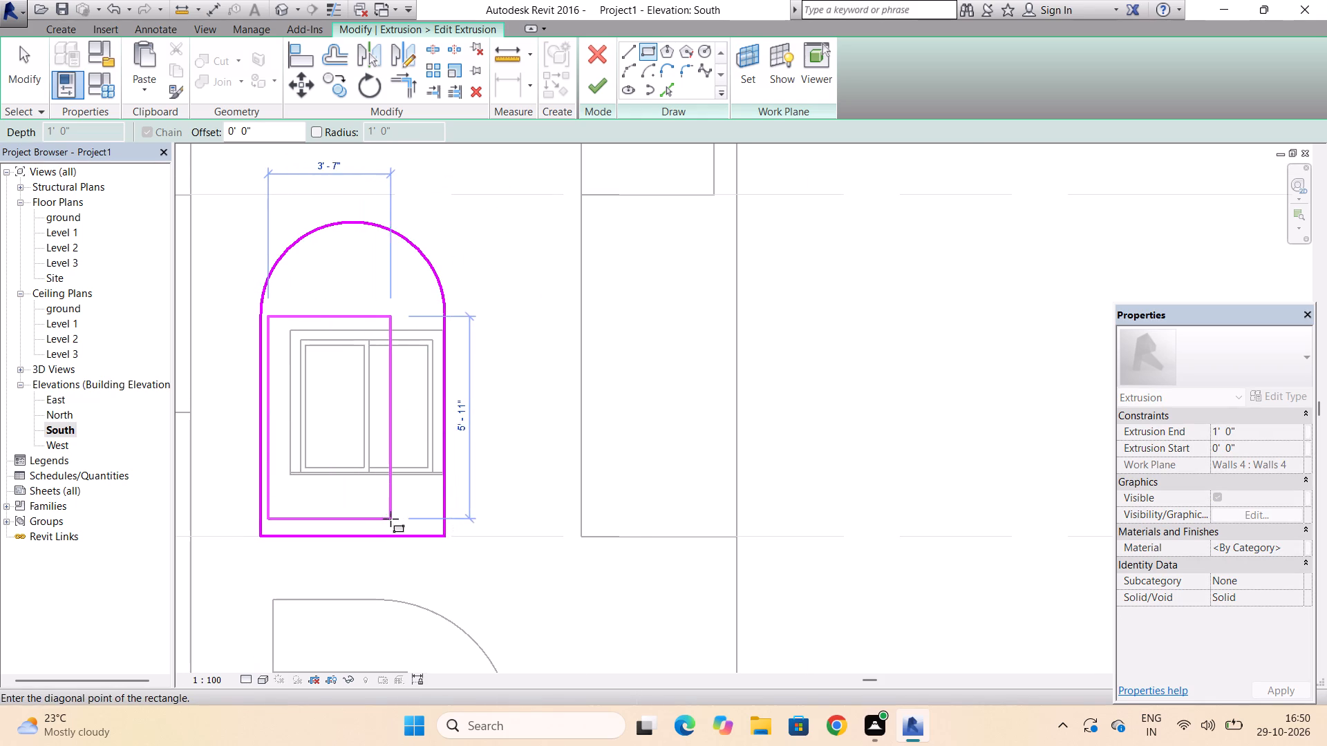
scroll(428, 515, "up", 2)
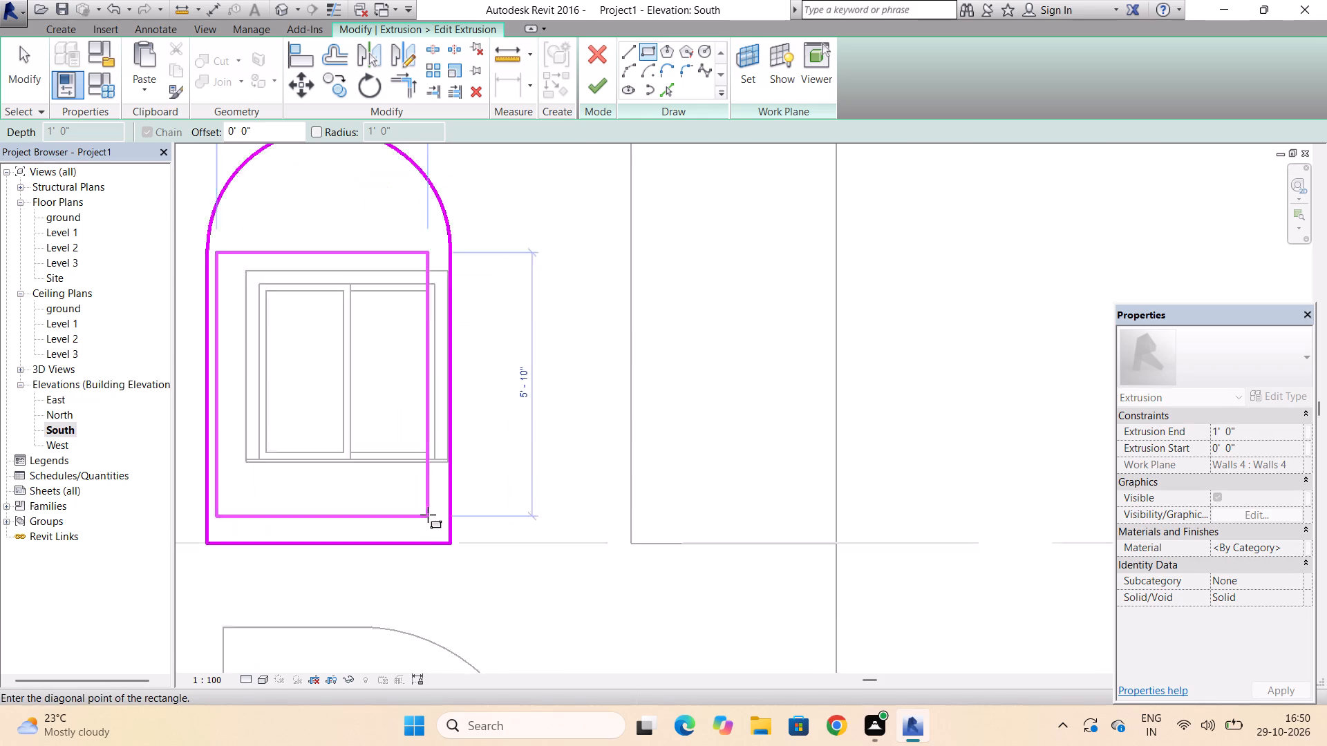
scroll(428, 515, "up", 2)
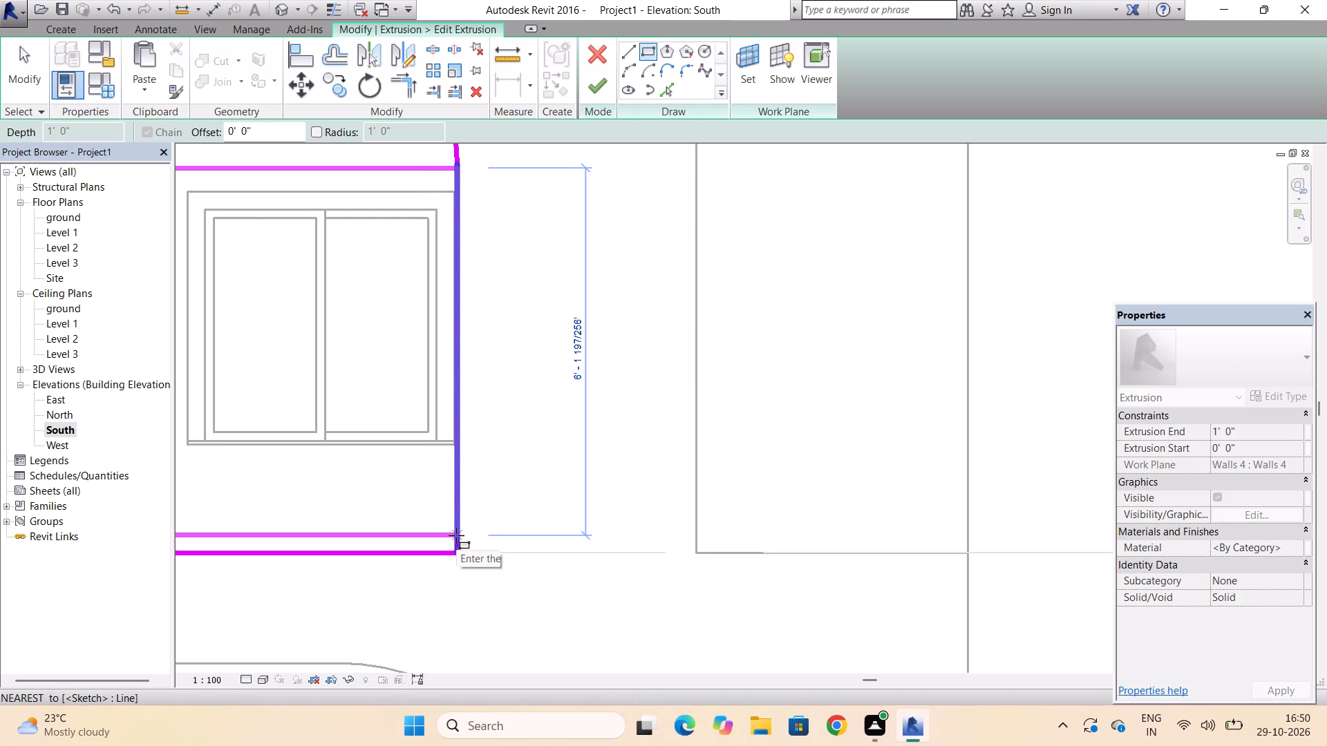
scroll(456, 535, "up", 2)
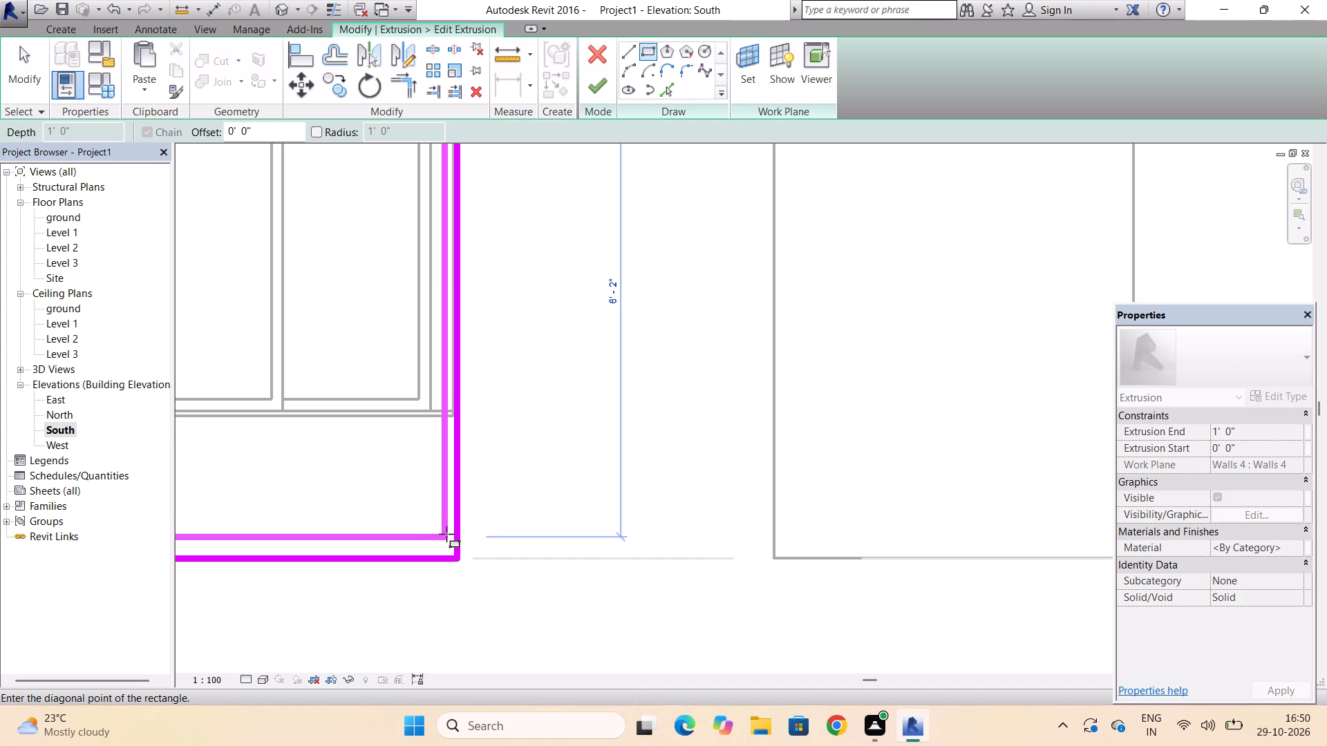
left_click(440, 534)
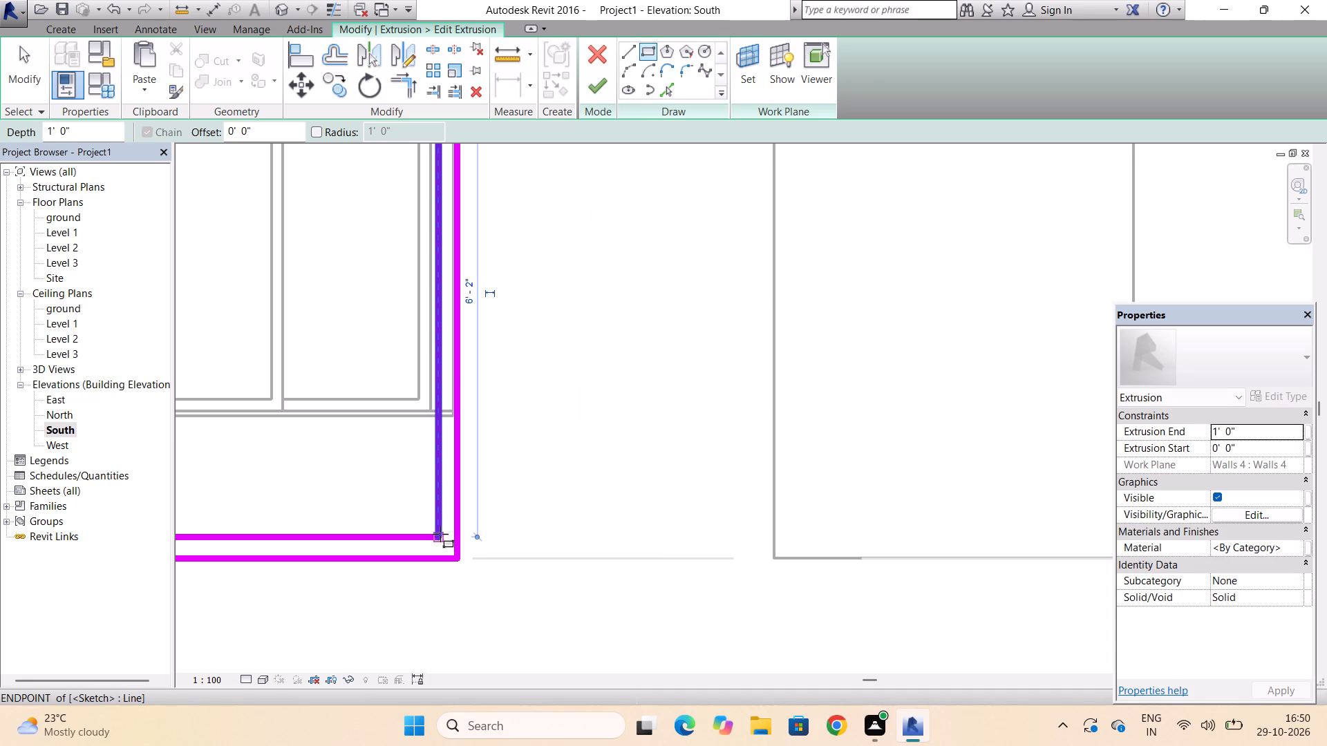
scroll(440, 535, "down", 6)
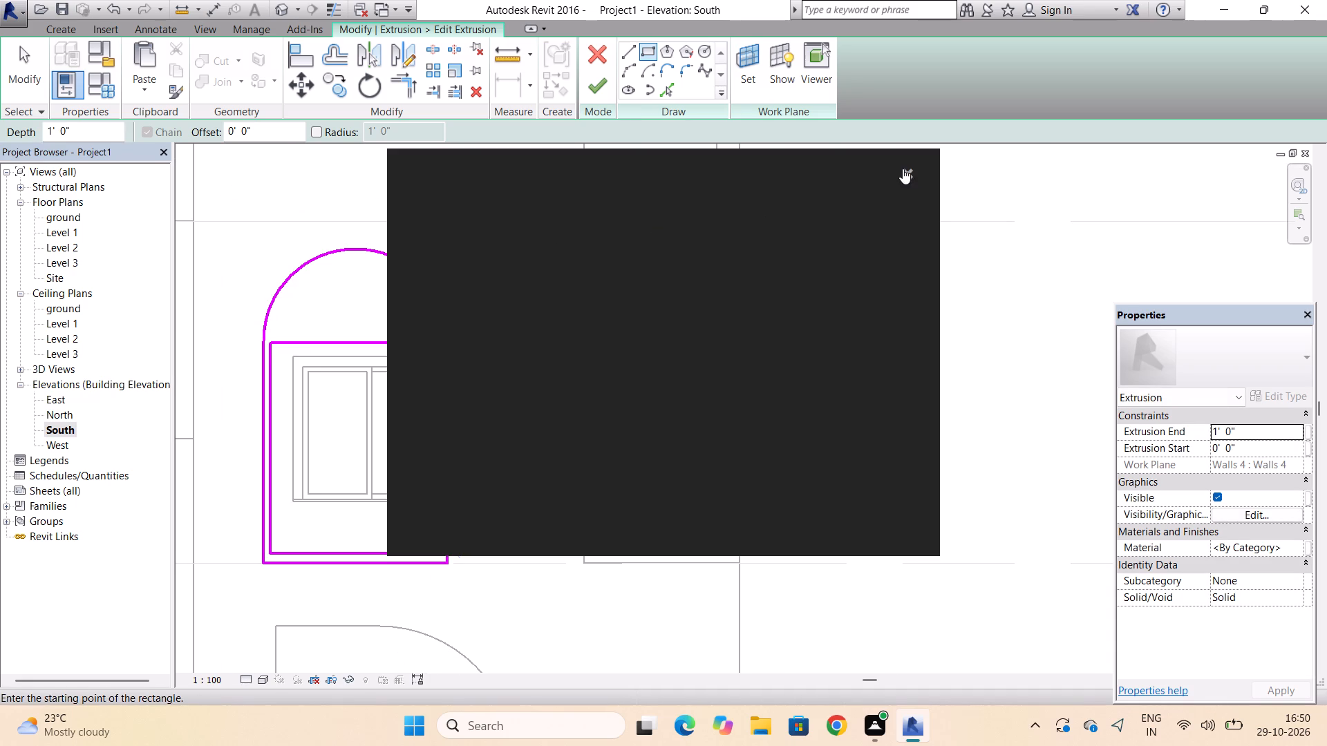
left_click(911, 171)
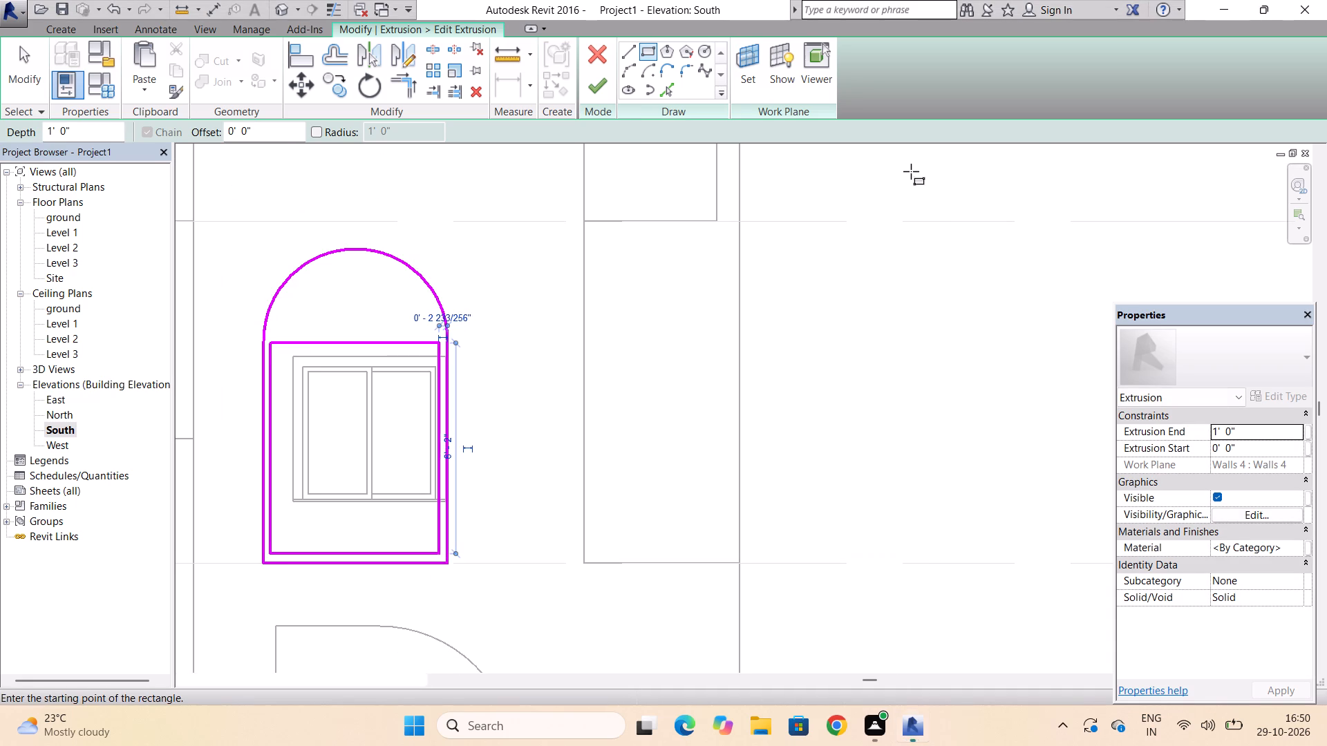
key("Escape")
key("Escape")
key("Escape")
key("Escape")
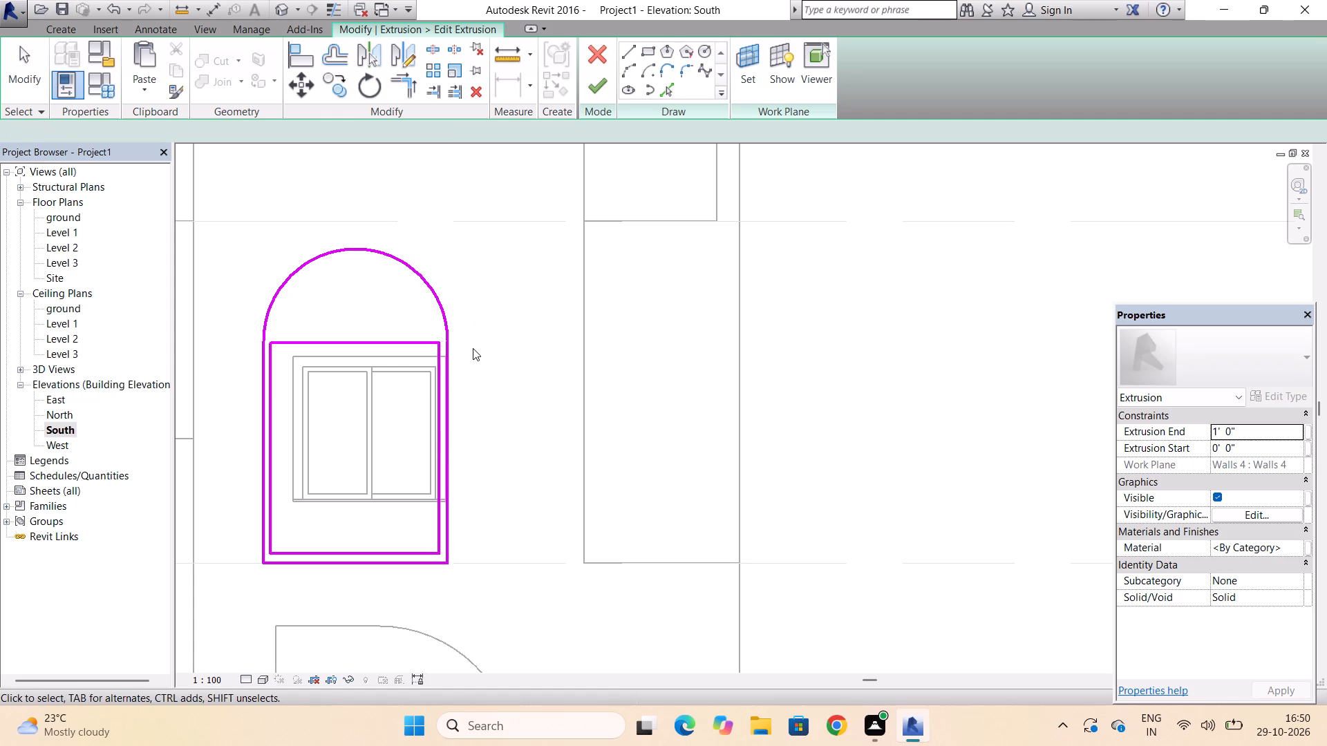
key("Escape")
key("Escape")
key("Escape")
key("Escape")
Delete the top line of the inner rectangle.
left_click(376, 340)
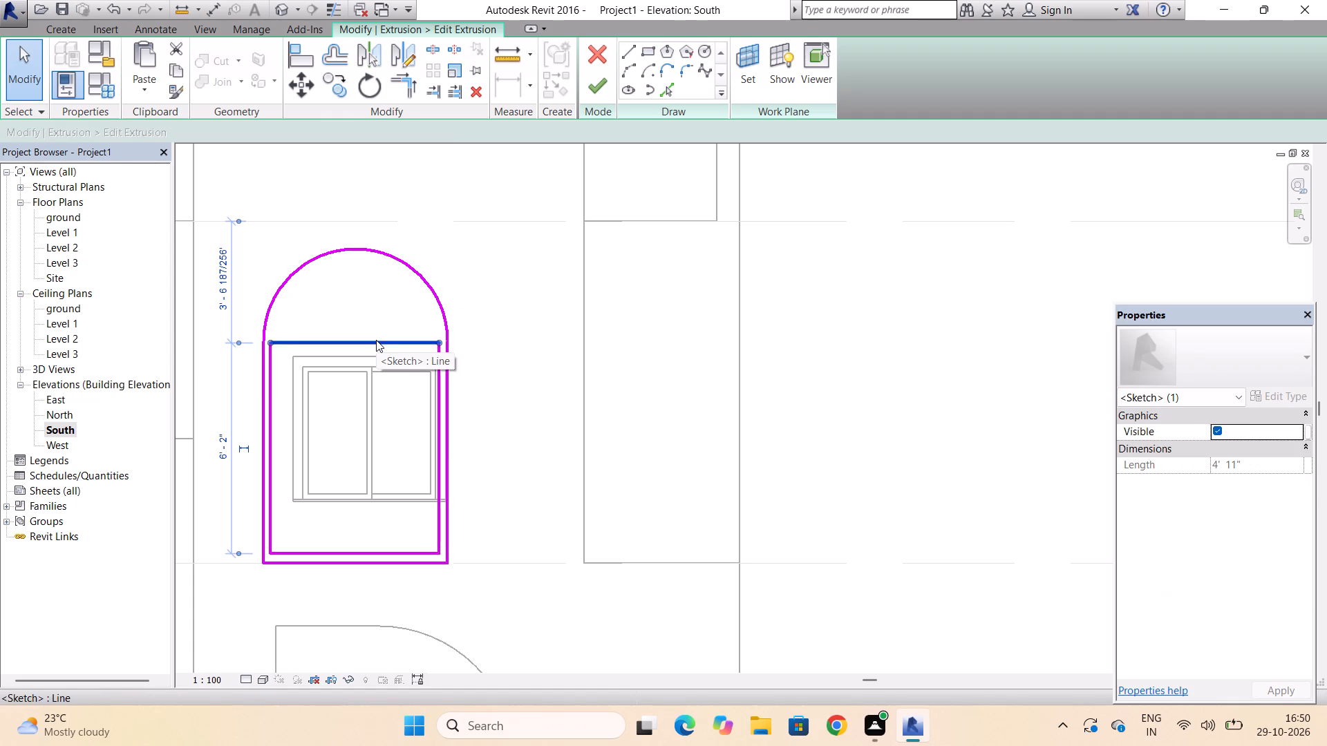
key("Delete")
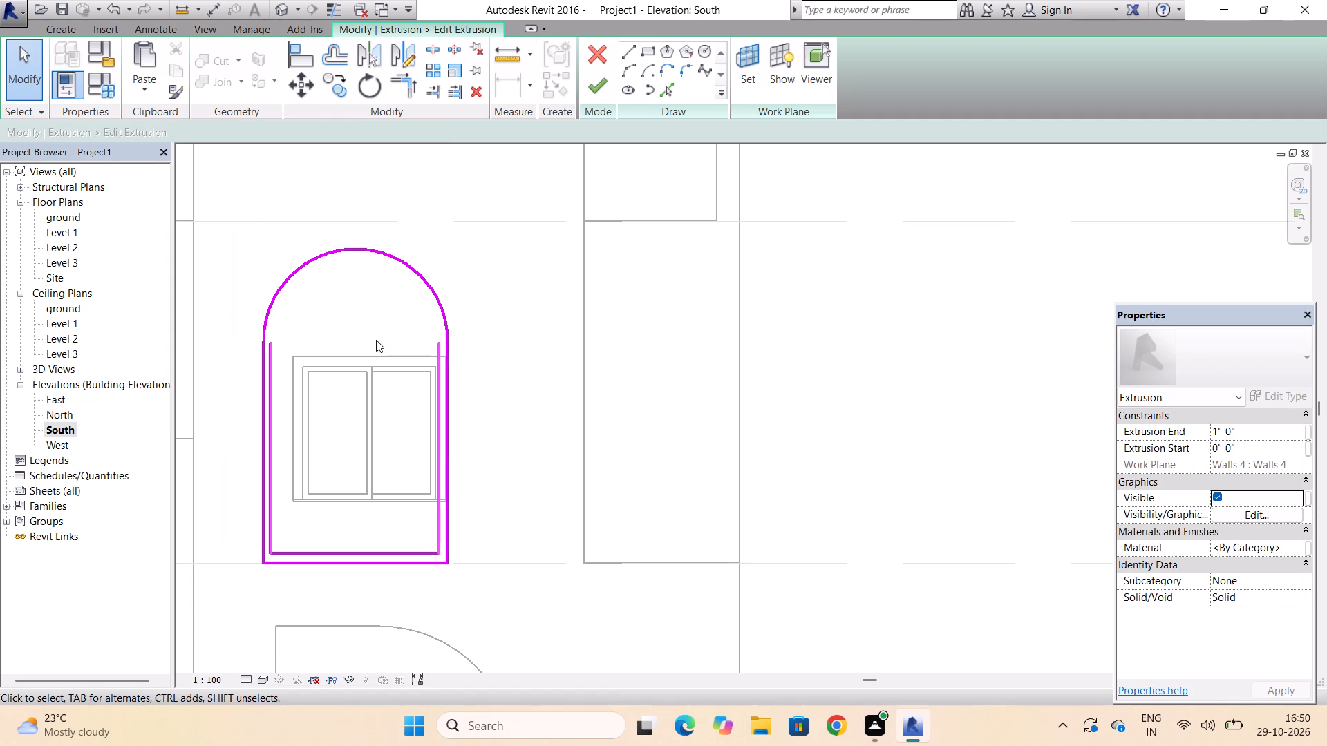
Join the inner jamb lines' upper ends with a 2'-5 1/2" radius Start-End-Radius arc and finish the extrusion sketch.
left_click(633, 69)
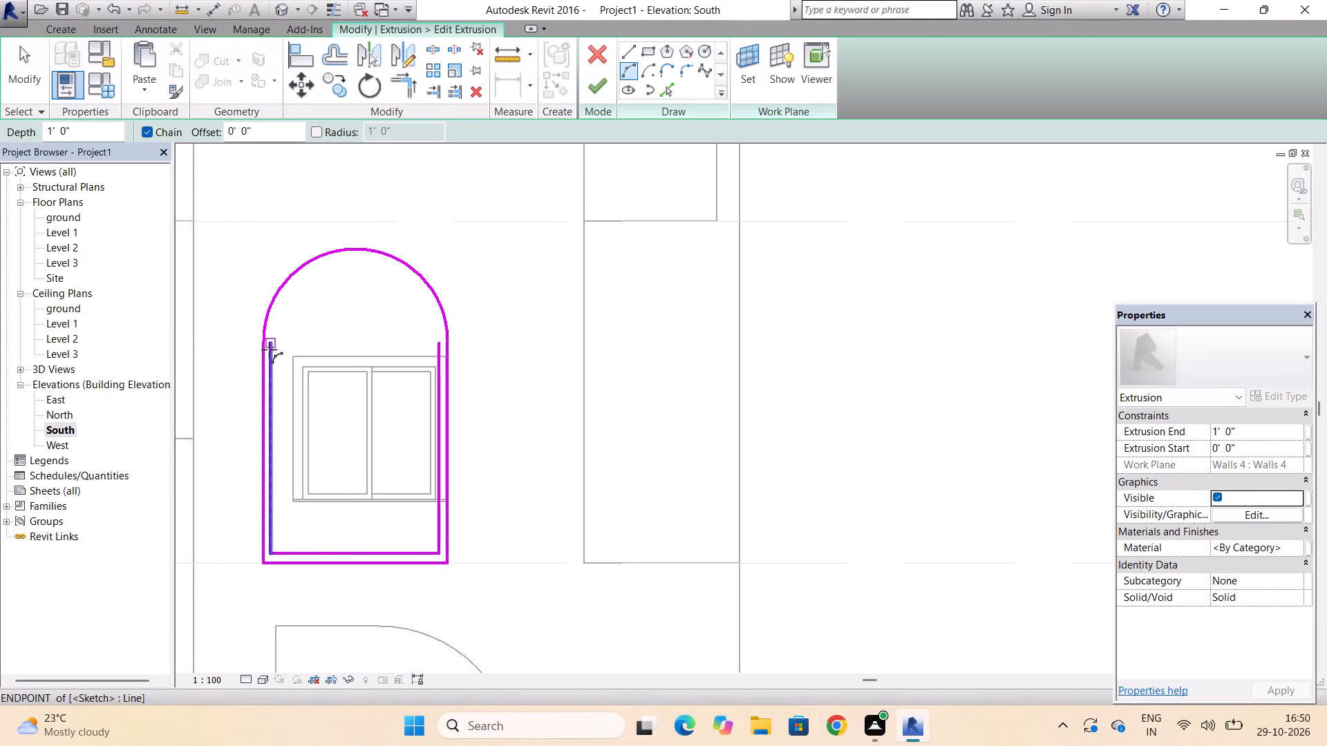
scroll(269, 345, "up", 4)
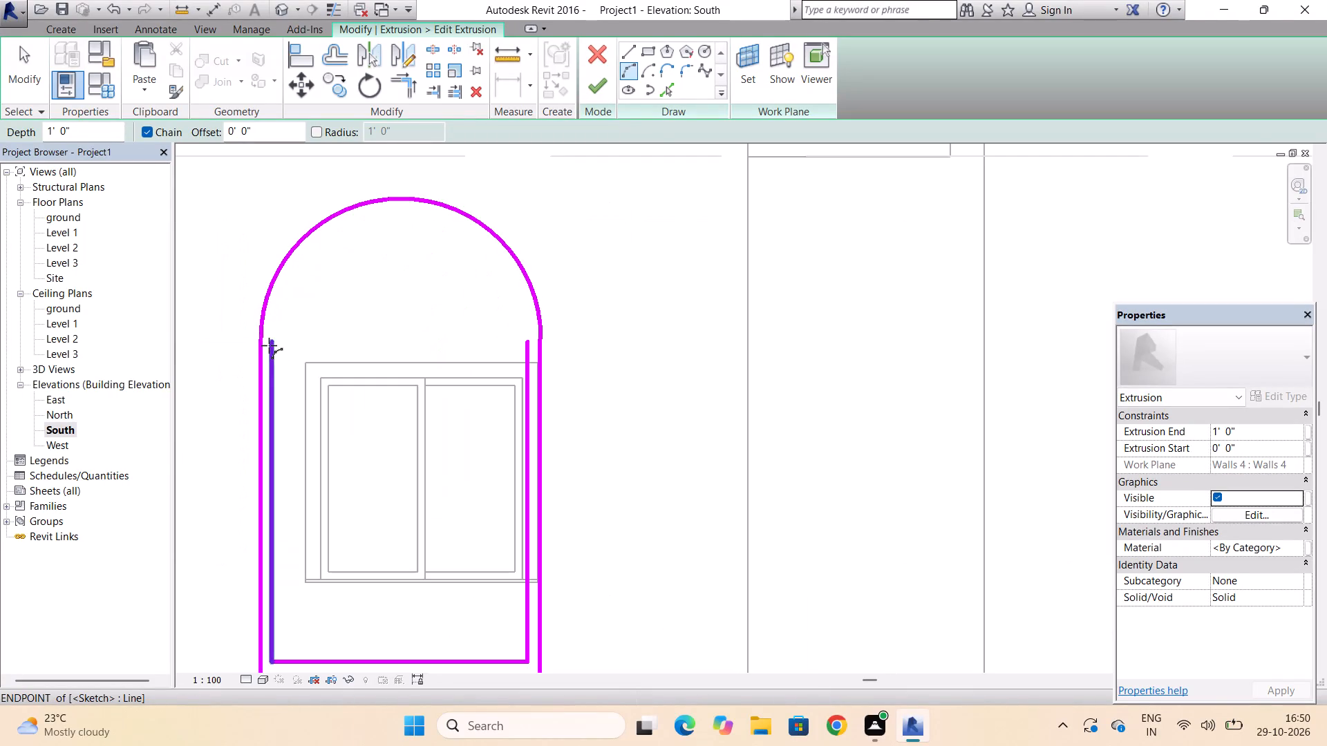
left_click(272, 341)
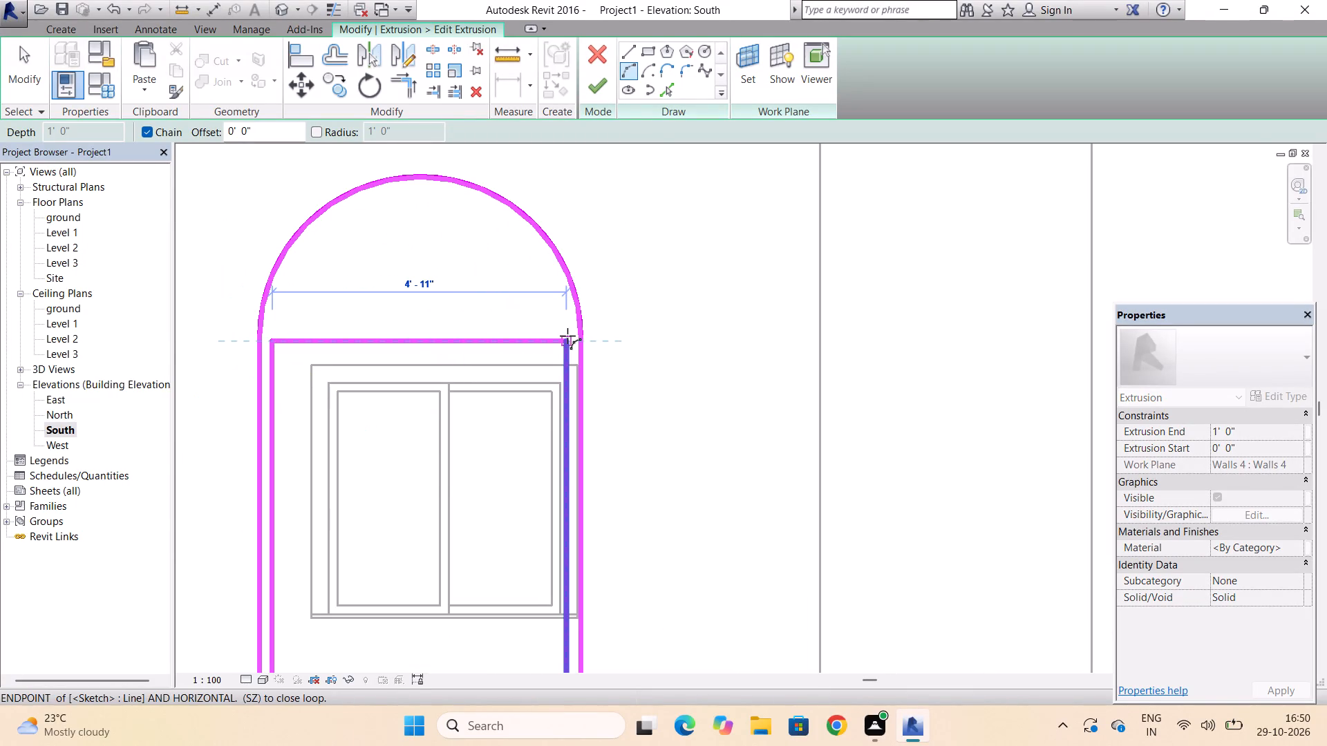
left_click(567, 336)
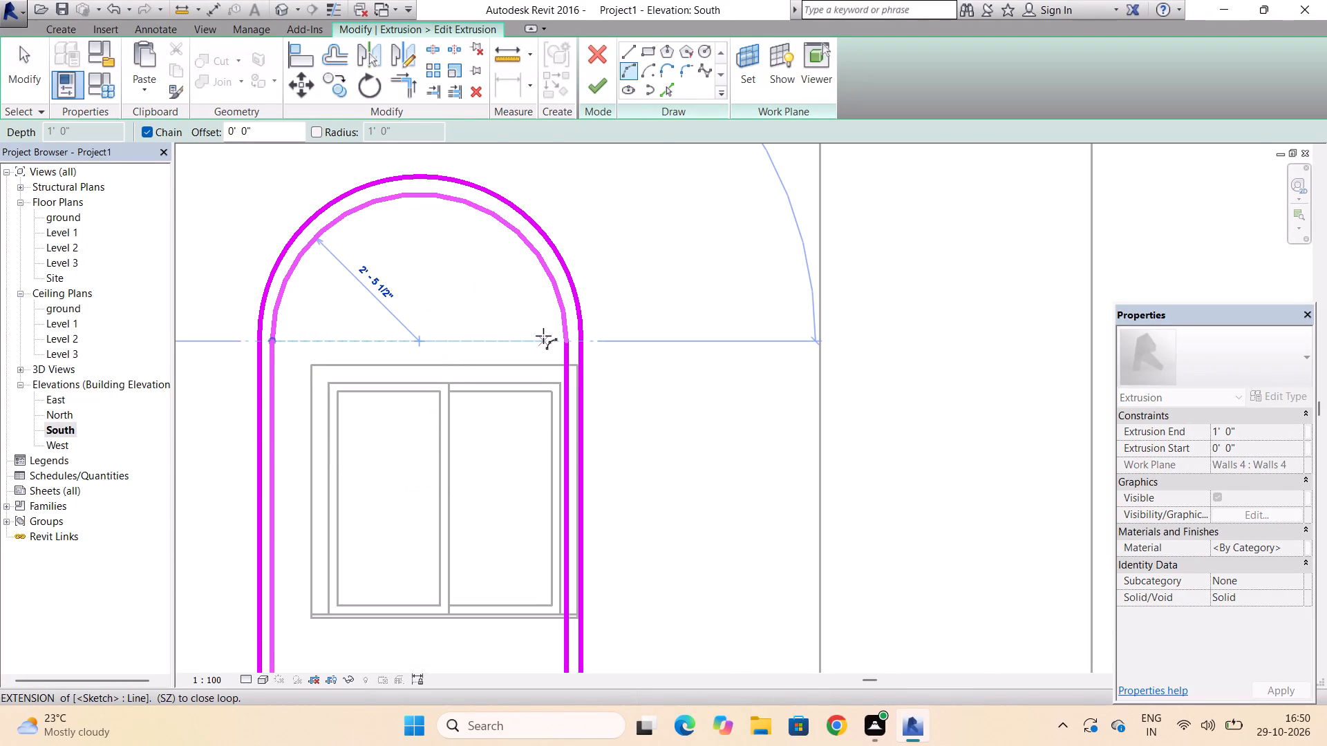
left_click(543, 336)
scroll(507, 305, "down", 3)
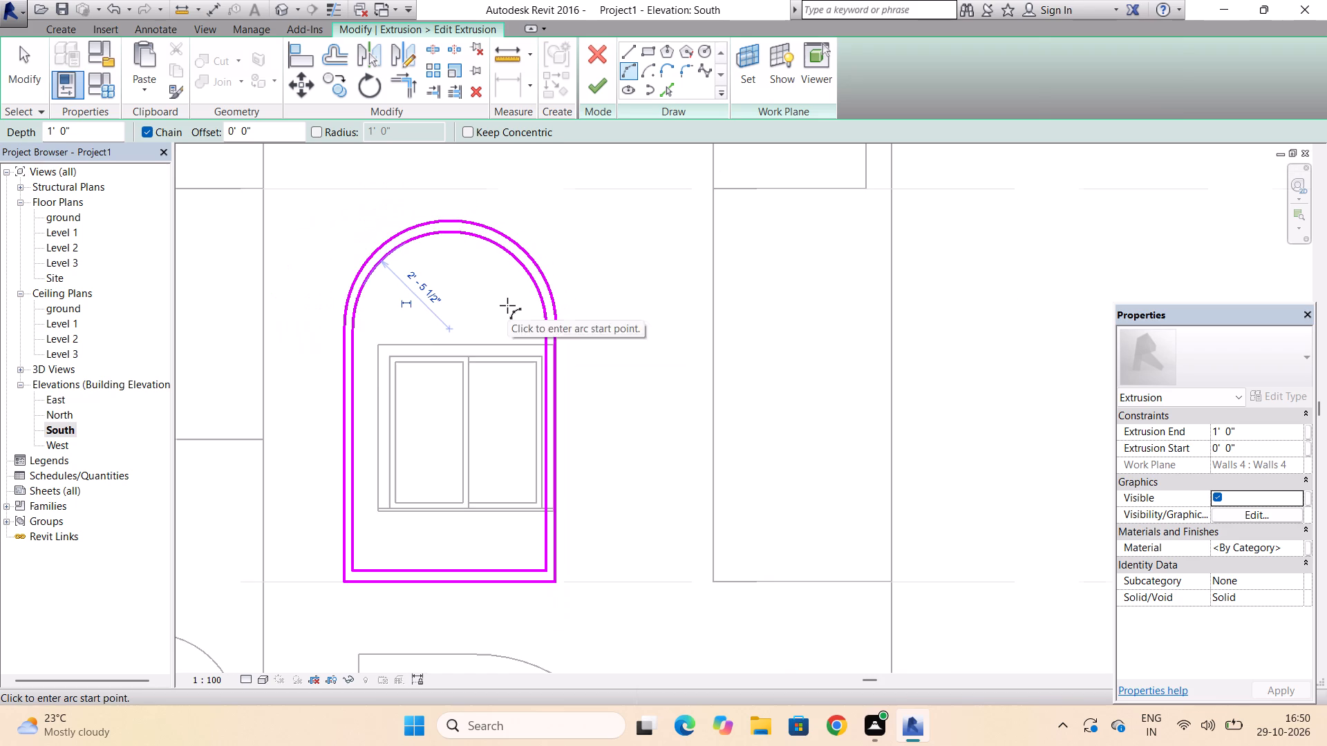
scroll(507, 305, "down", 1)
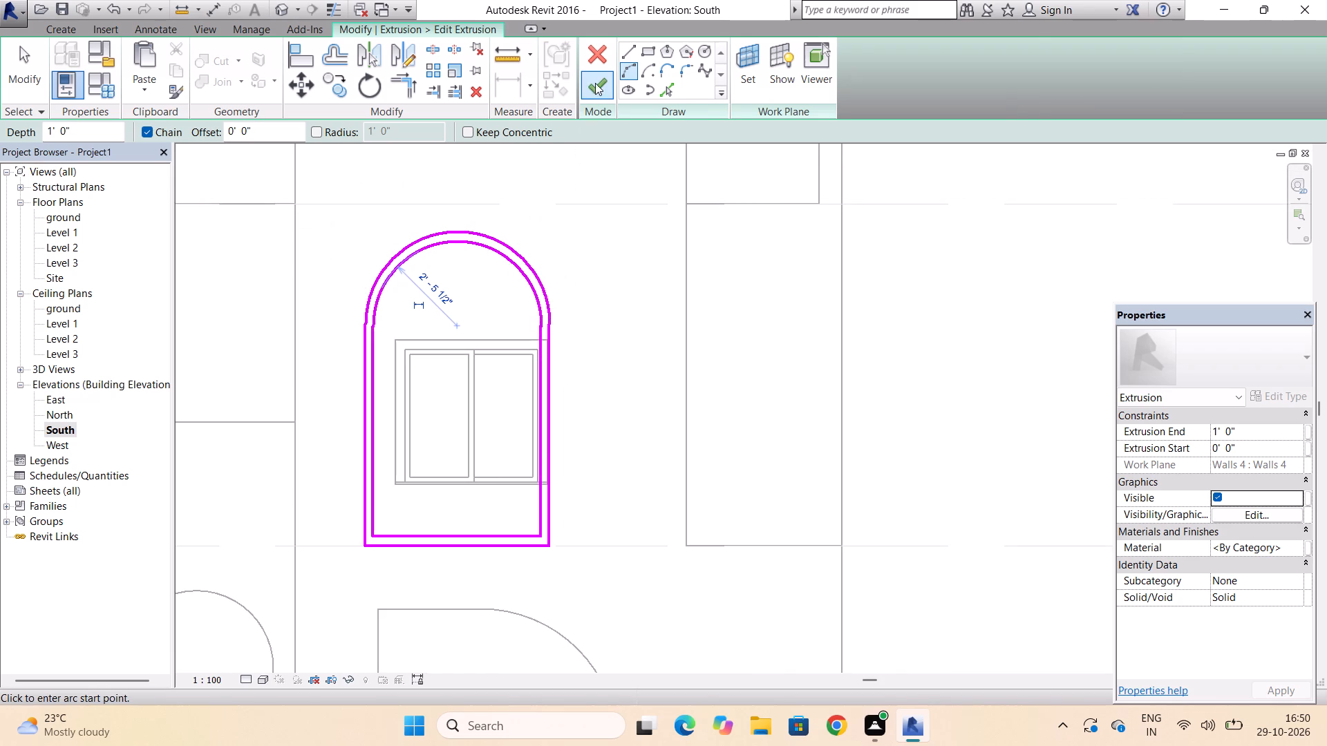
left_click(595, 83)
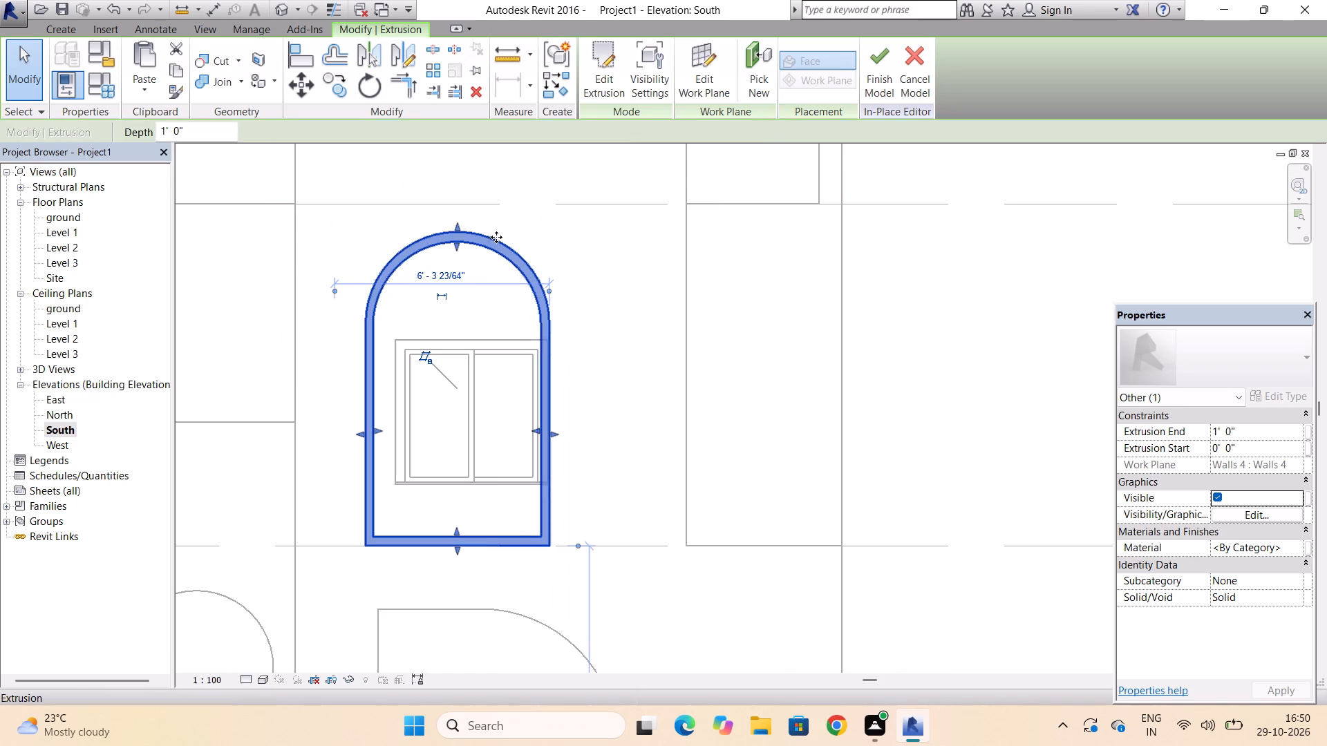
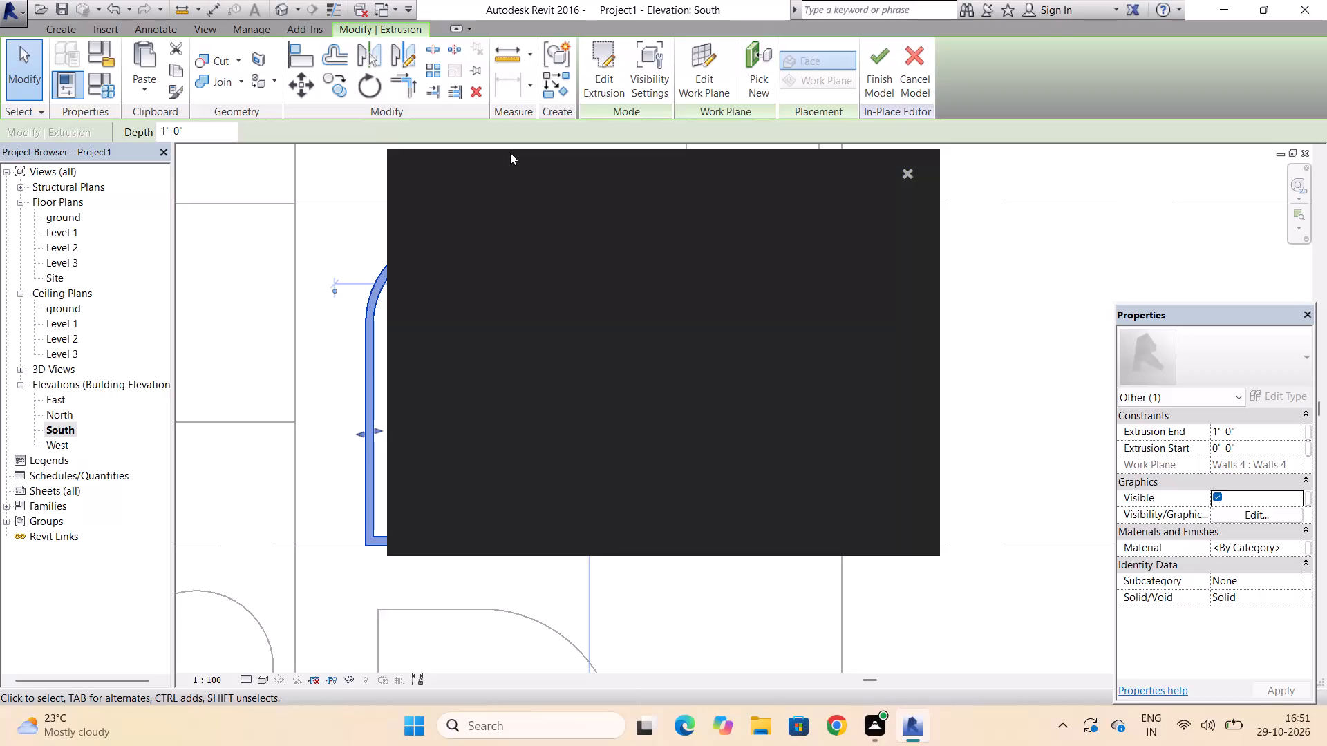
Finish the in-place model of the arched frame around the upper-floor window.
left_click(907, 169)
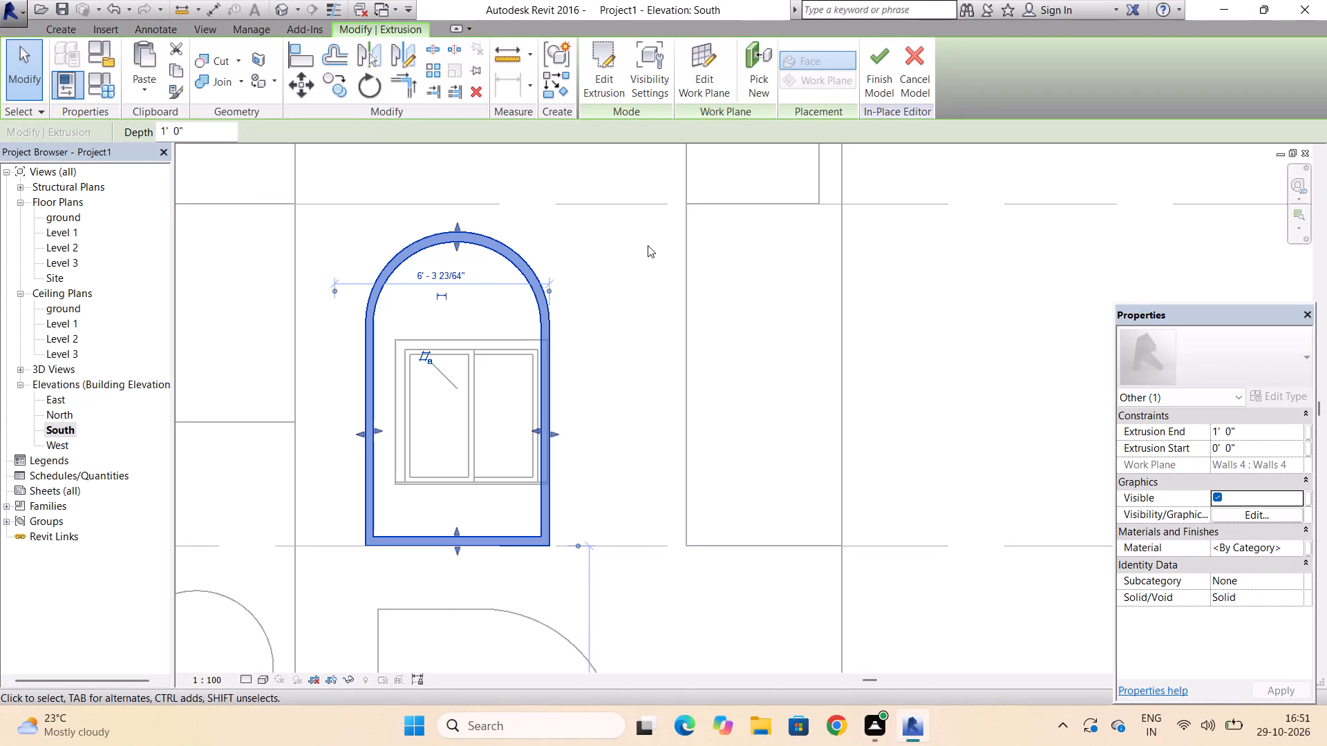
left_click(874, 90)
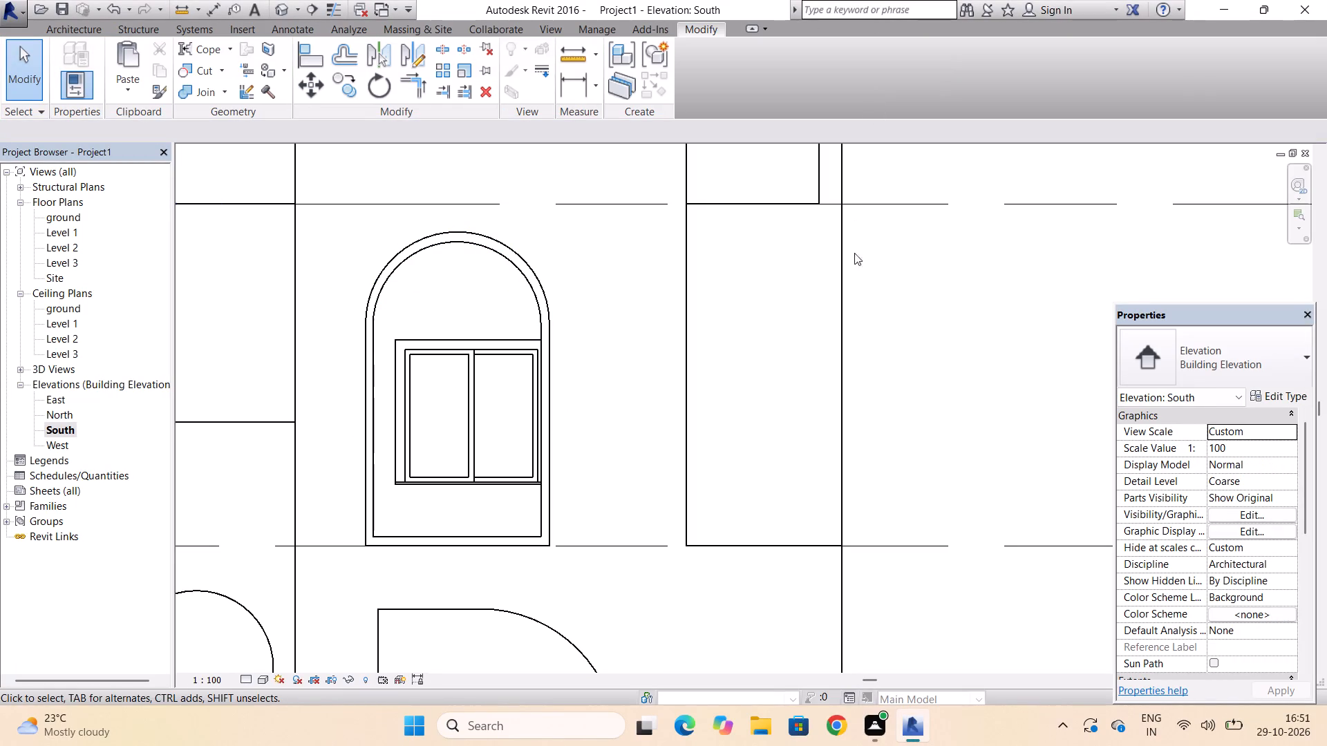
scroll(874, 319, "down", 3)
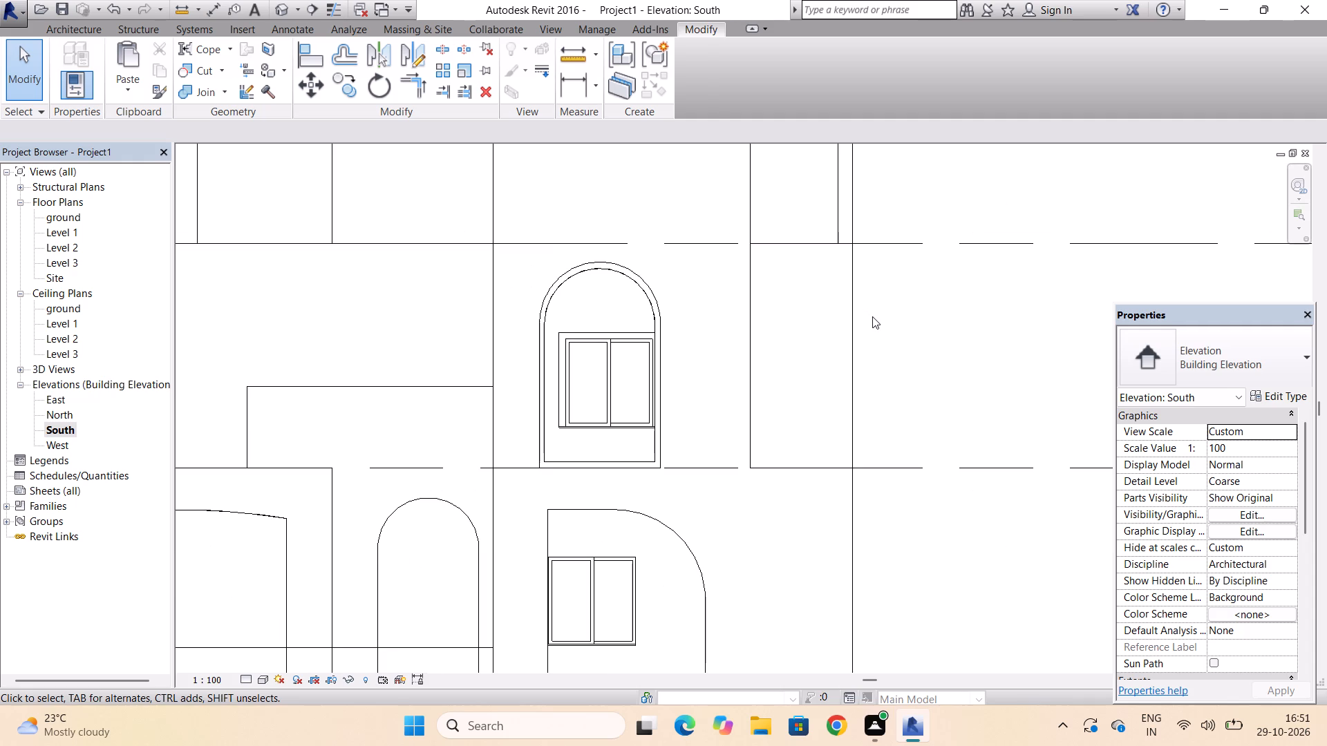
scroll(872, 316, "down", 2)
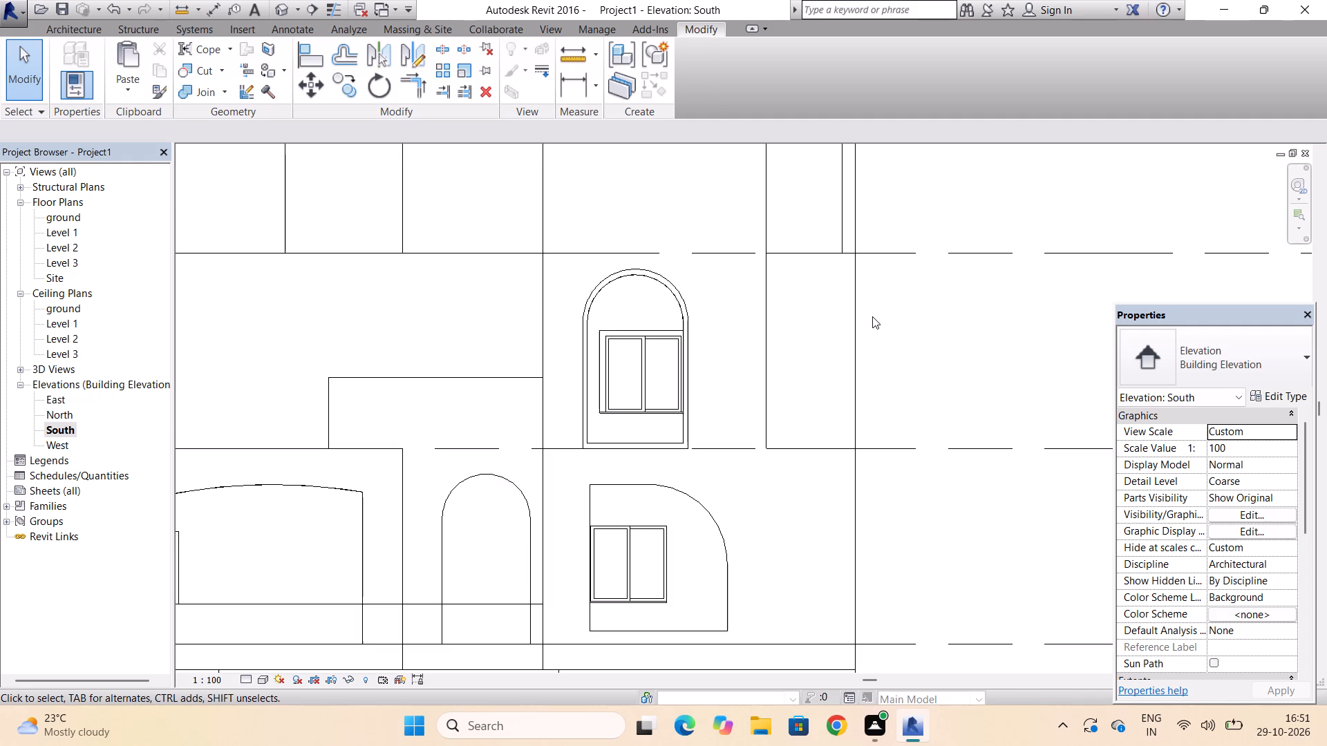
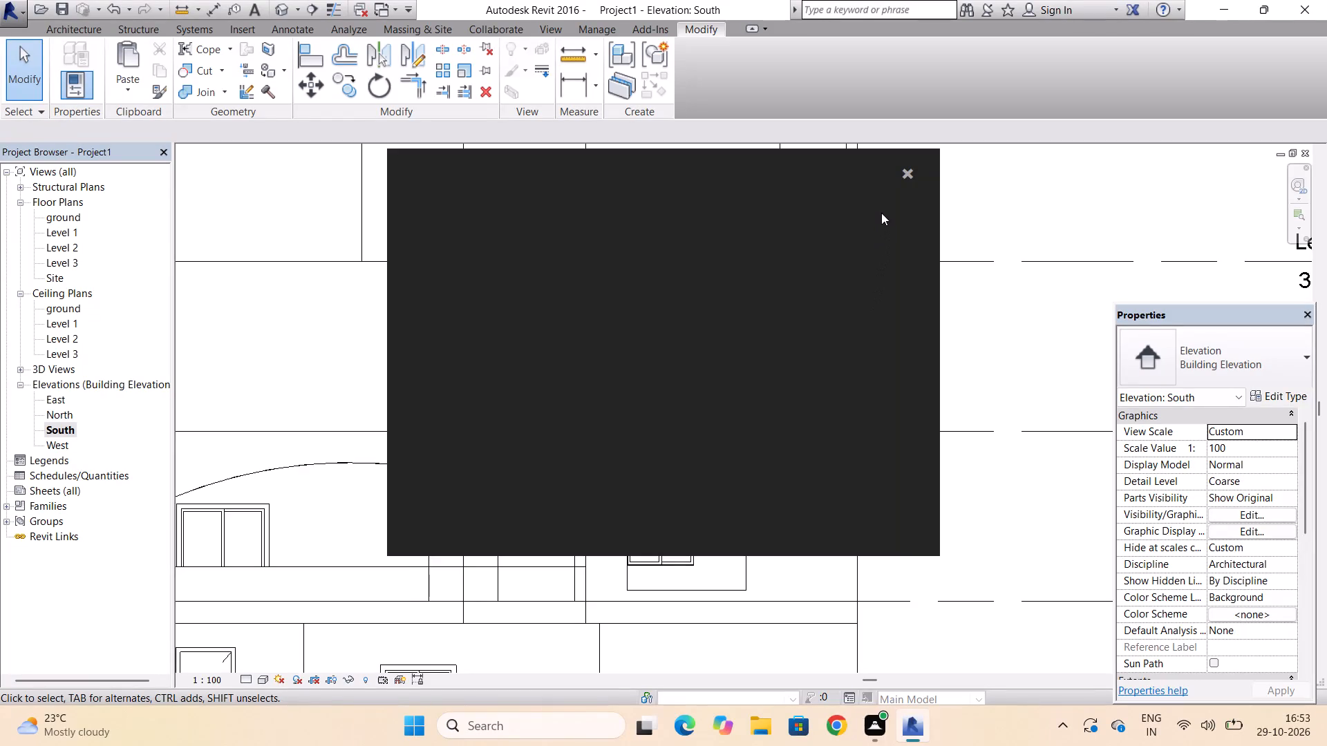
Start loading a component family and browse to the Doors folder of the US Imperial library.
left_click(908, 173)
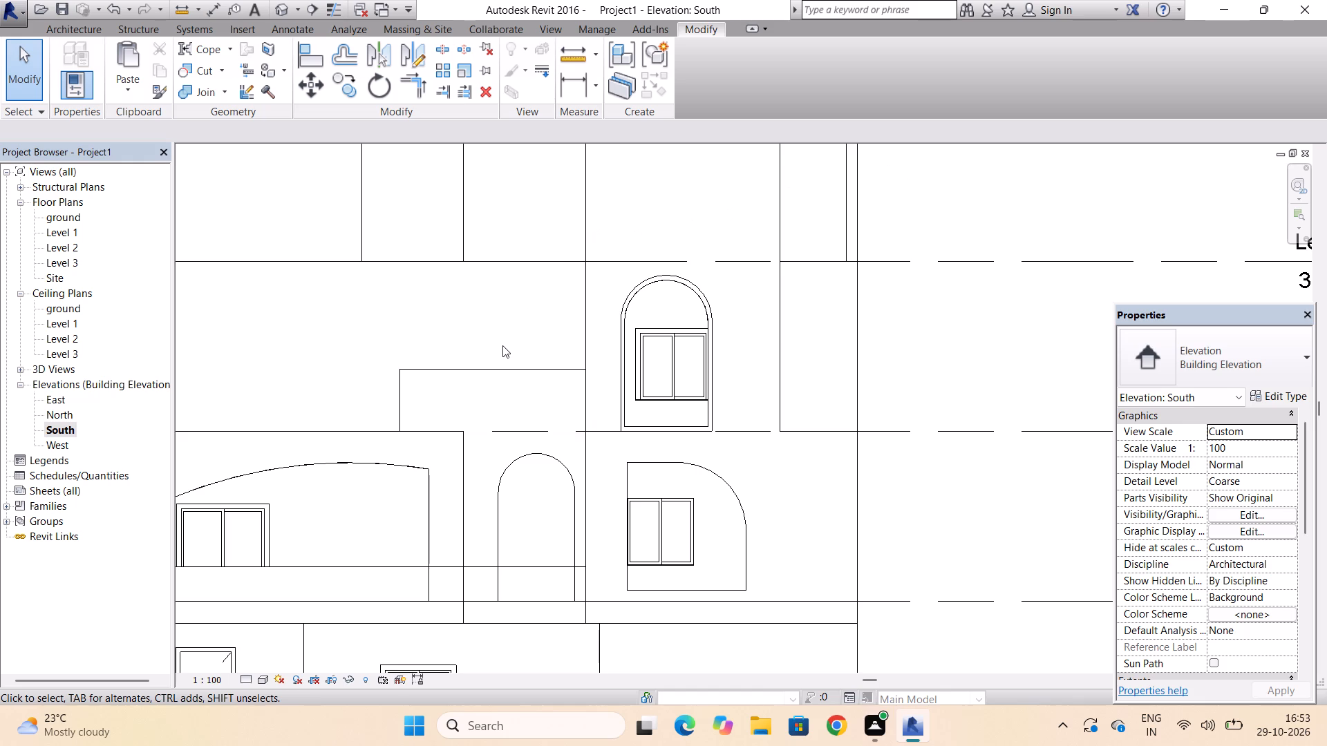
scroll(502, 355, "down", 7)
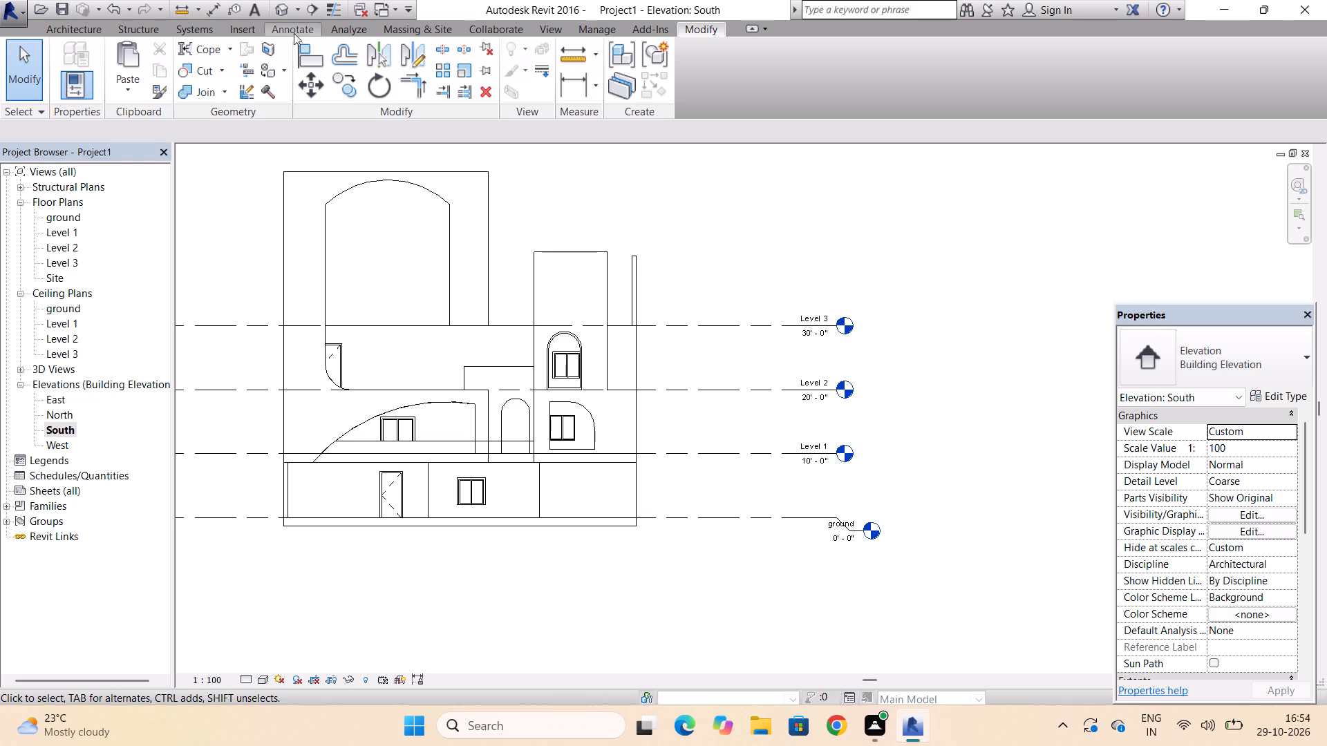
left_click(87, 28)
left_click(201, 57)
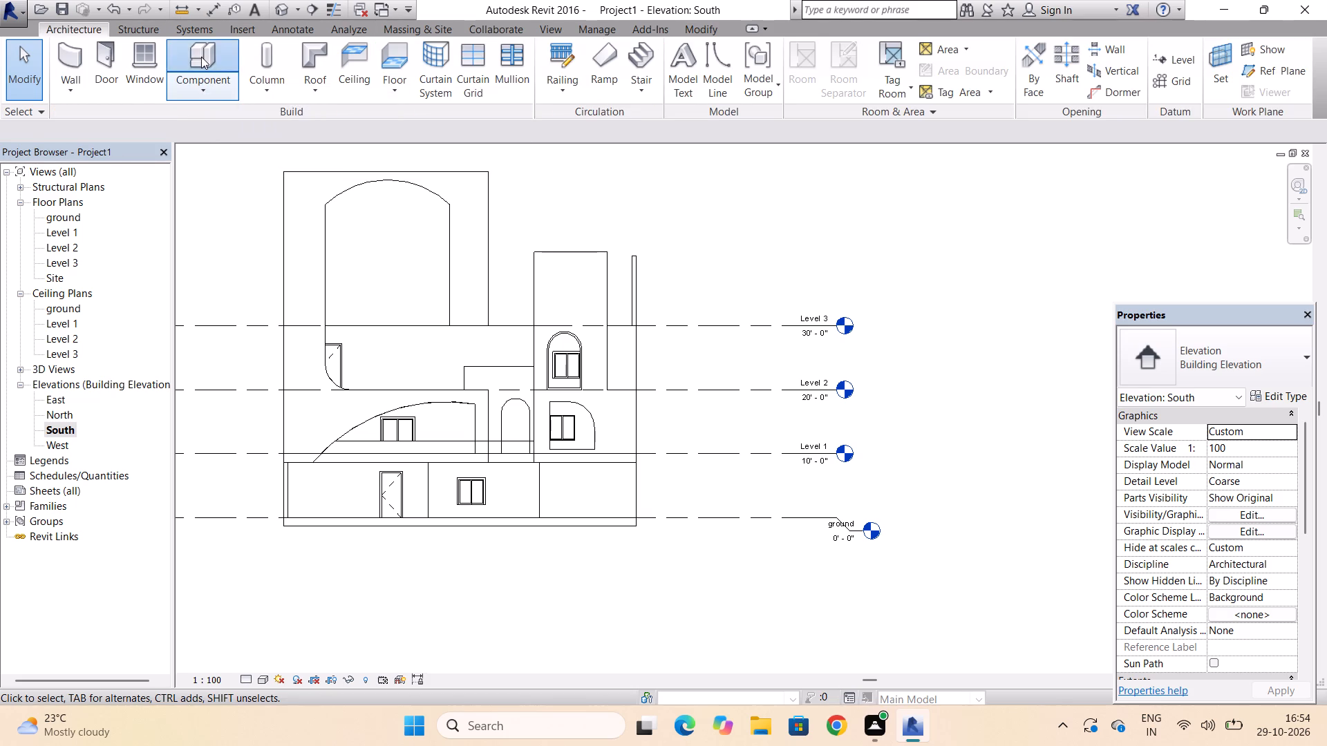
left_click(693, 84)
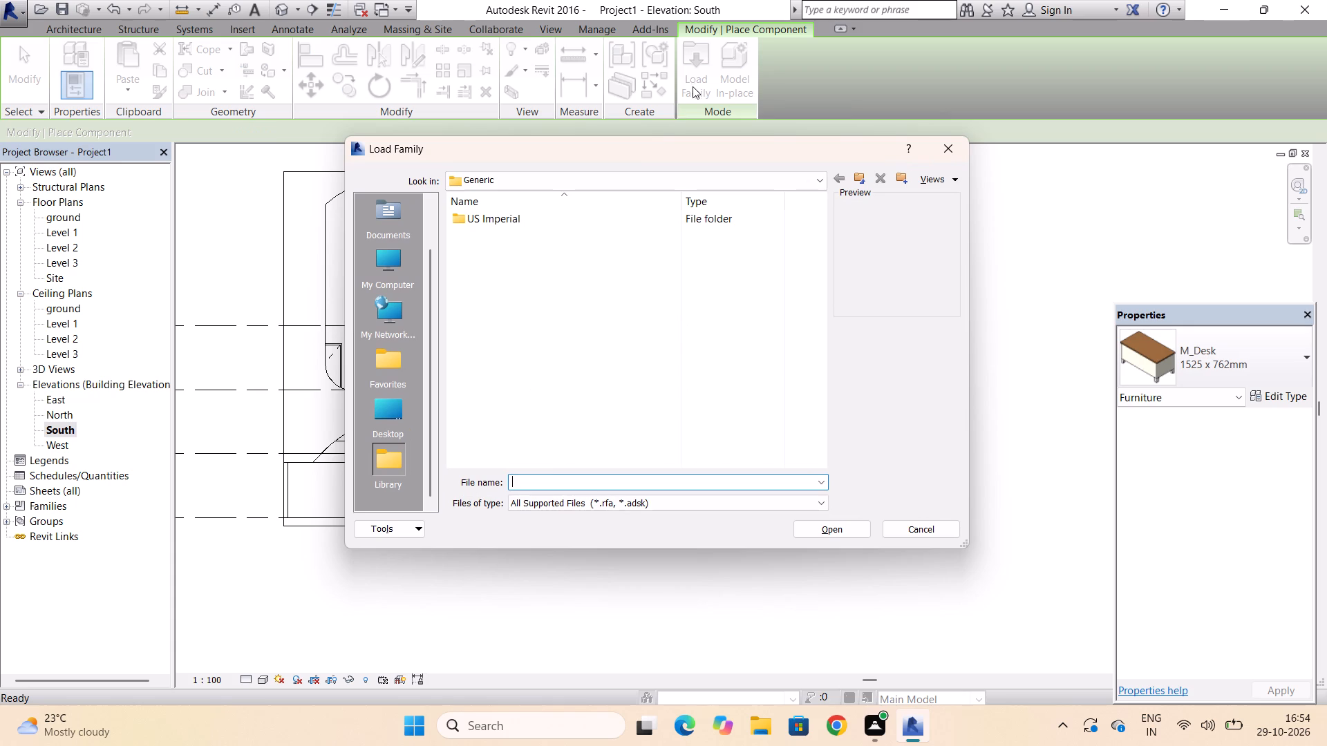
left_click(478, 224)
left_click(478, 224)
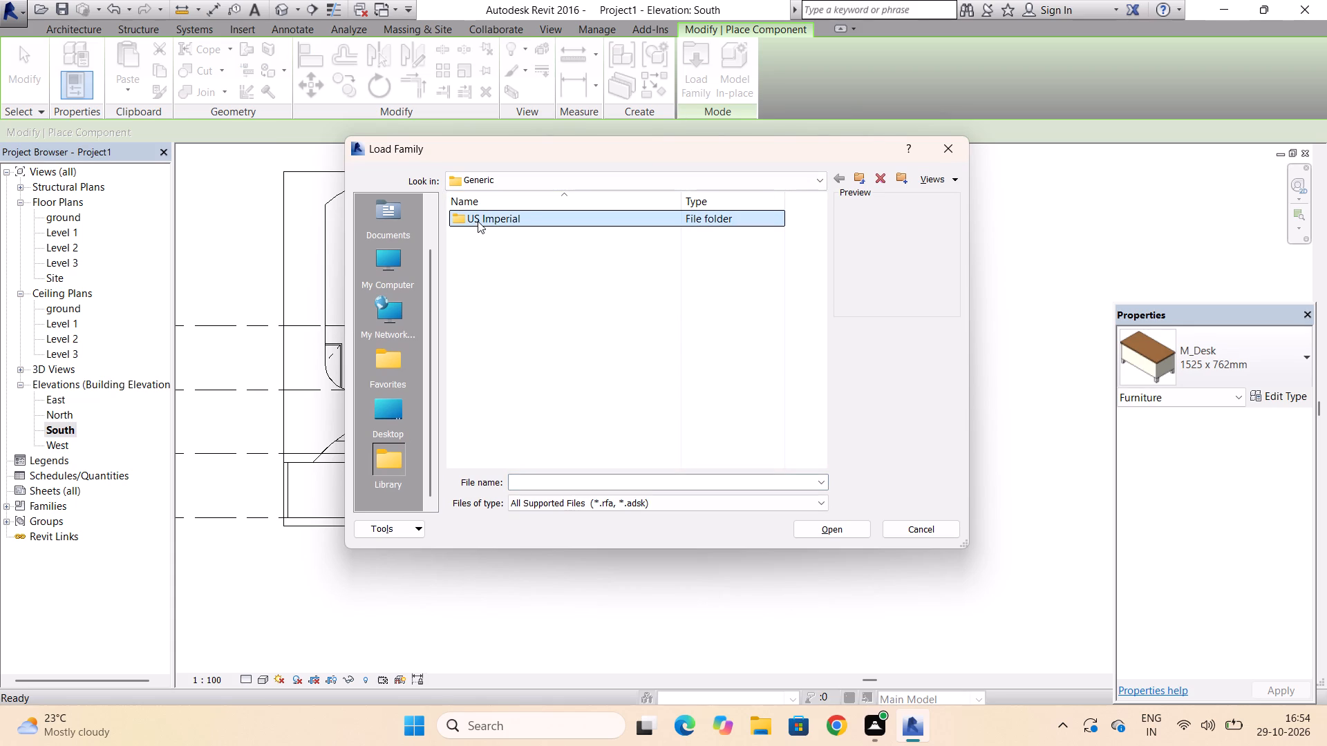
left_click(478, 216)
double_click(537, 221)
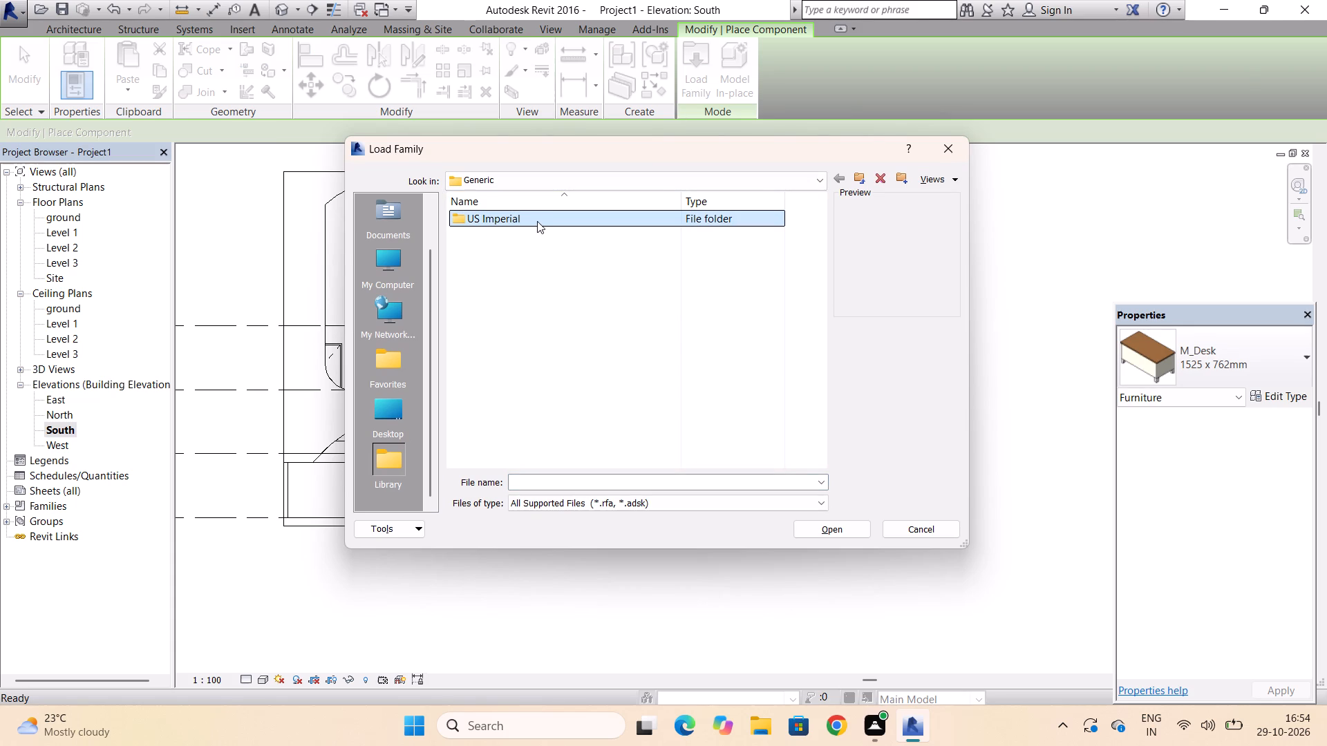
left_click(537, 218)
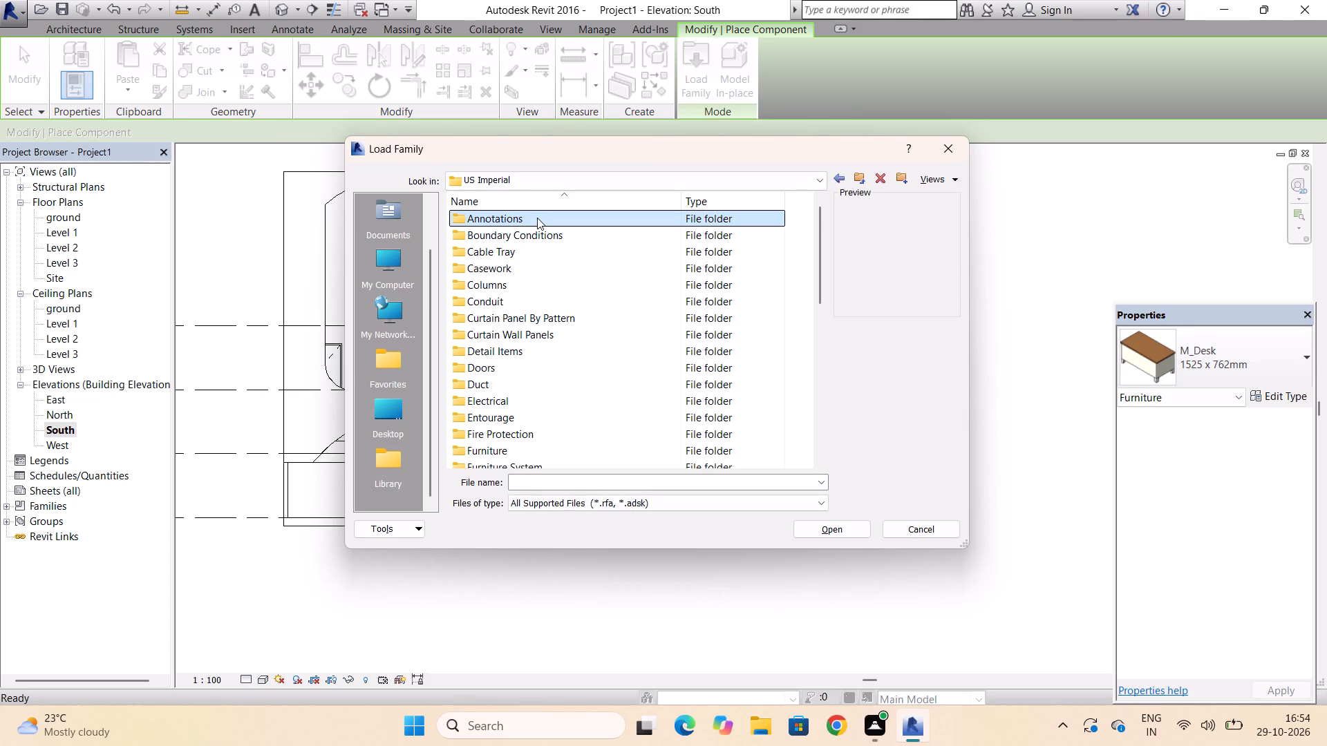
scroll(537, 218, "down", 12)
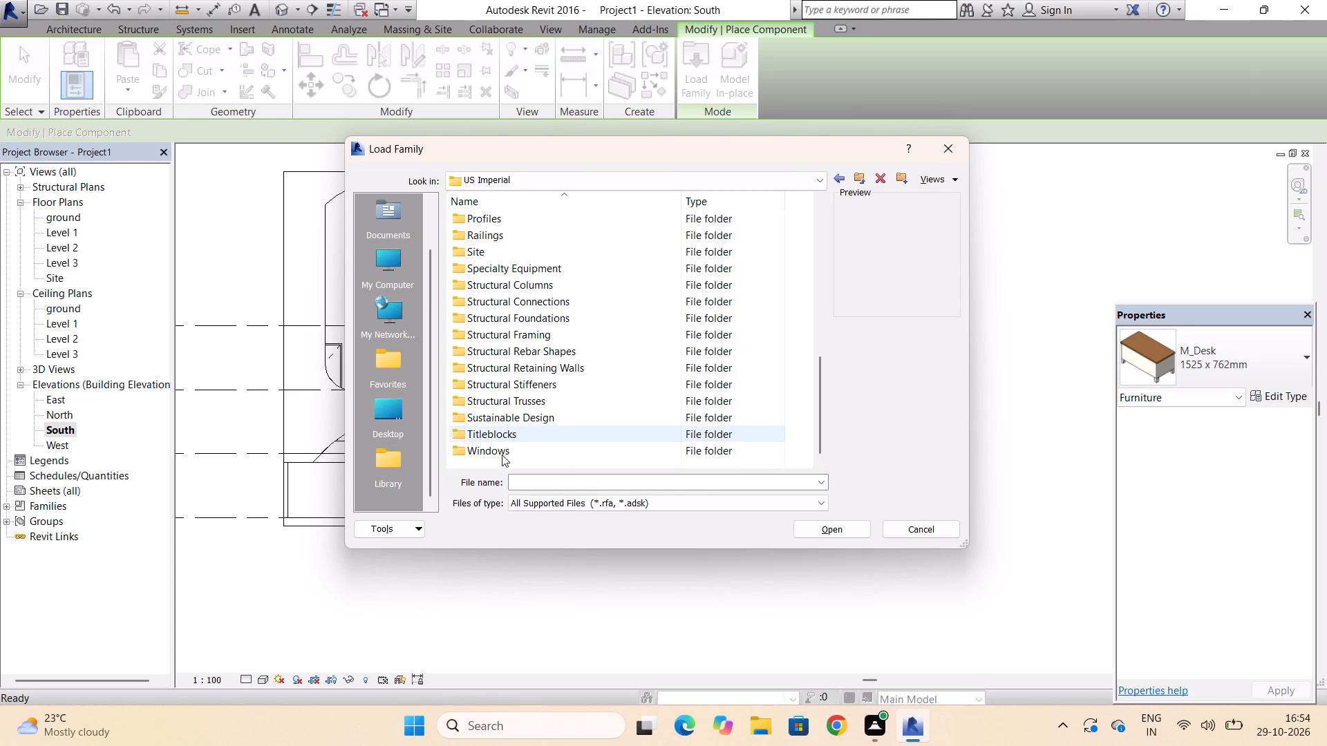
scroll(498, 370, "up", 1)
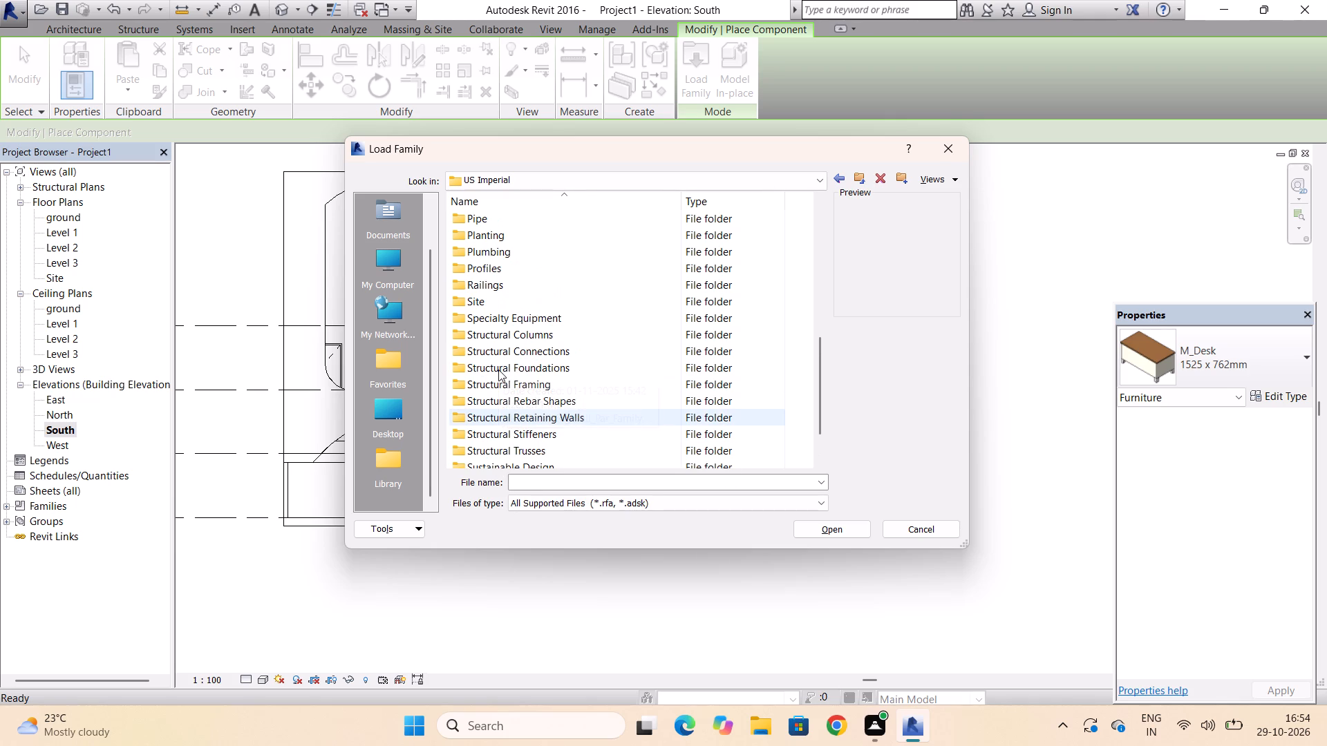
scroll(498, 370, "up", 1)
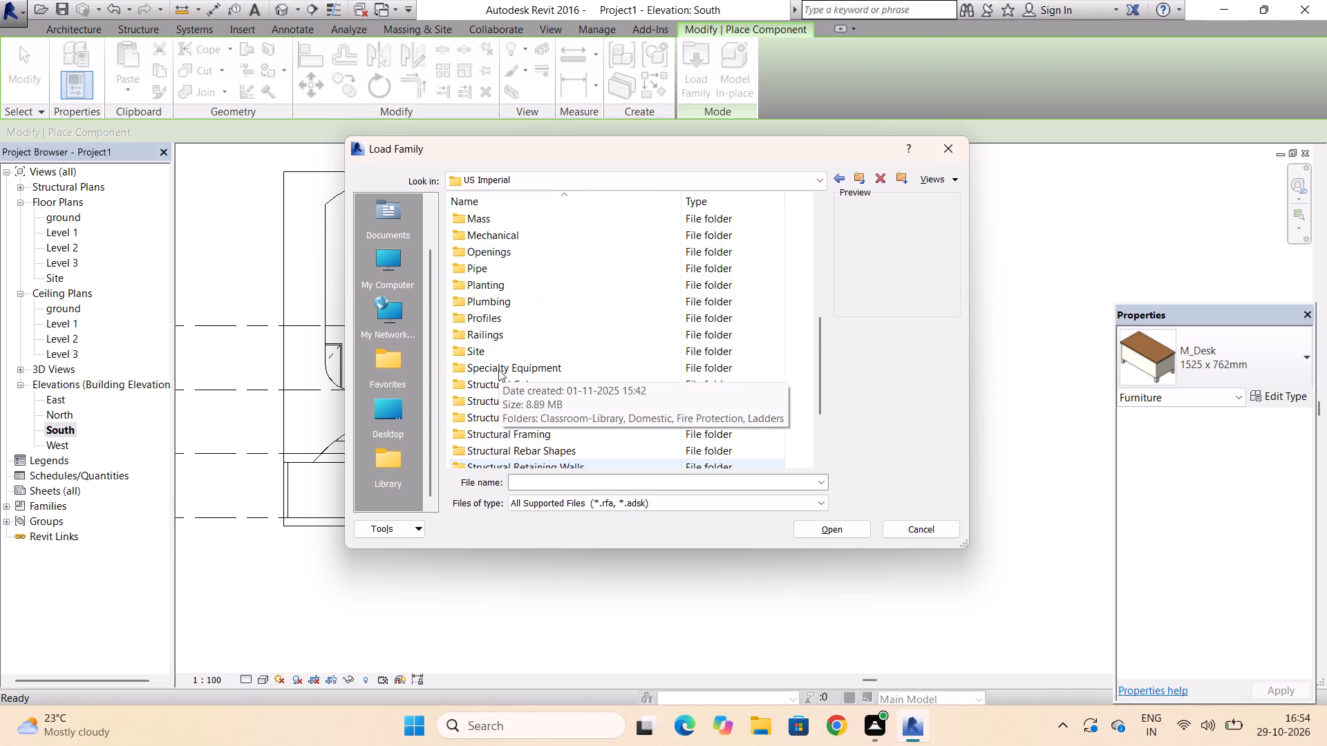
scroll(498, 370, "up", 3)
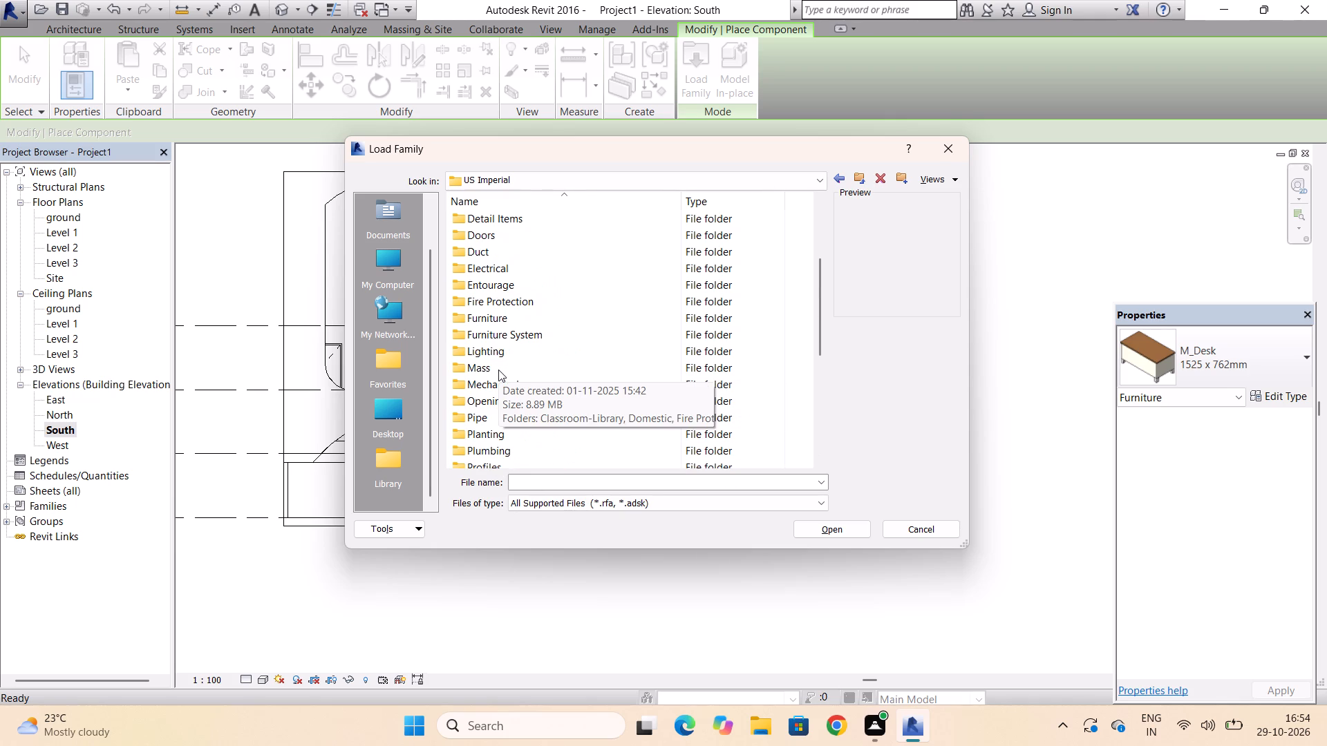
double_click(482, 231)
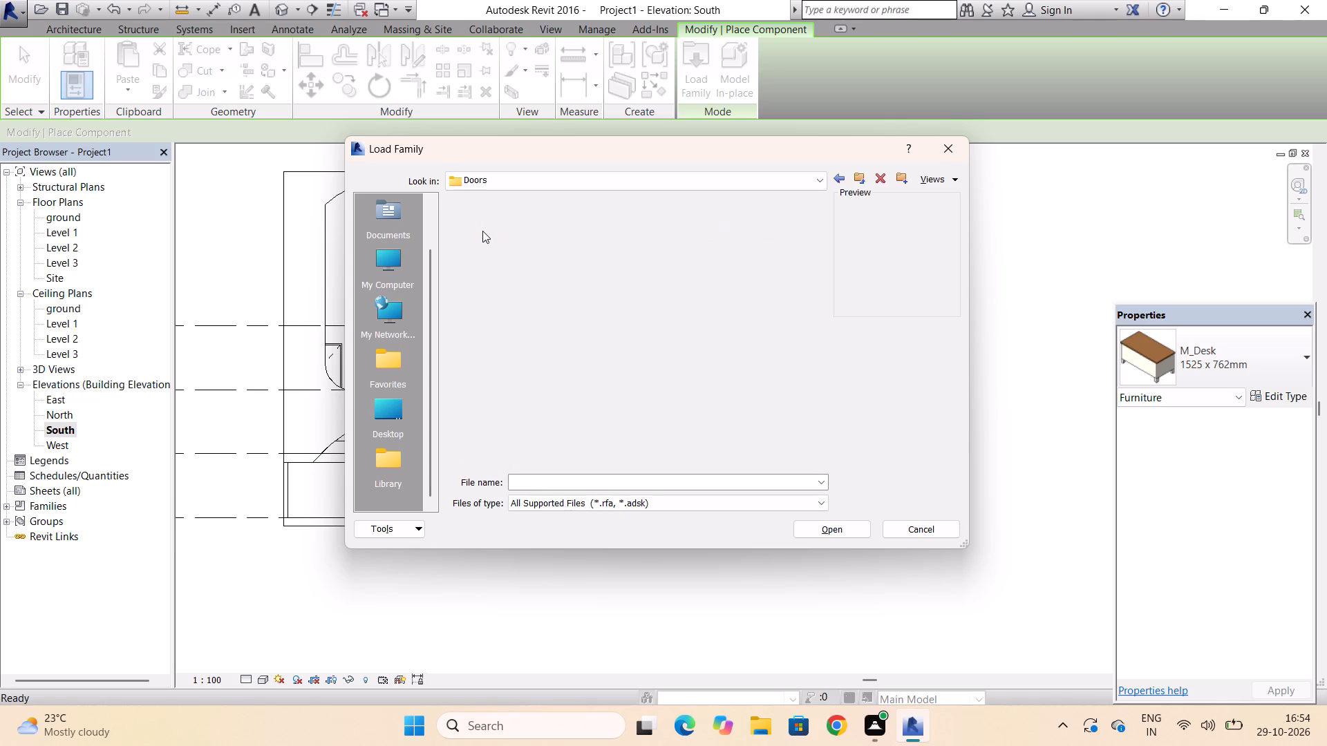
Examine the previews of the door families in the Doors folder, from HANDLE DOOR to Door-Curtain-Wall-Double-Glass.
scroll(482, 231, "down", 3)
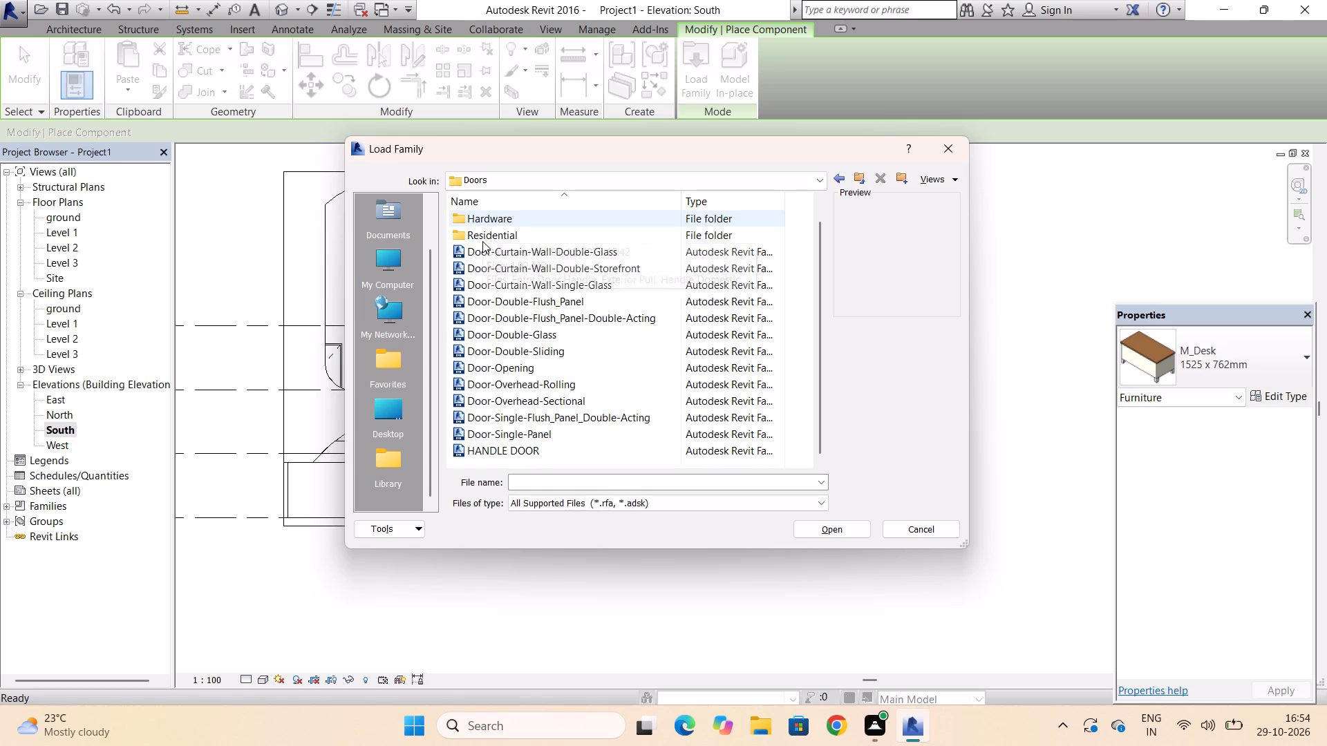
scroll(482, 241, "down", 4)
left_click(504, 450)
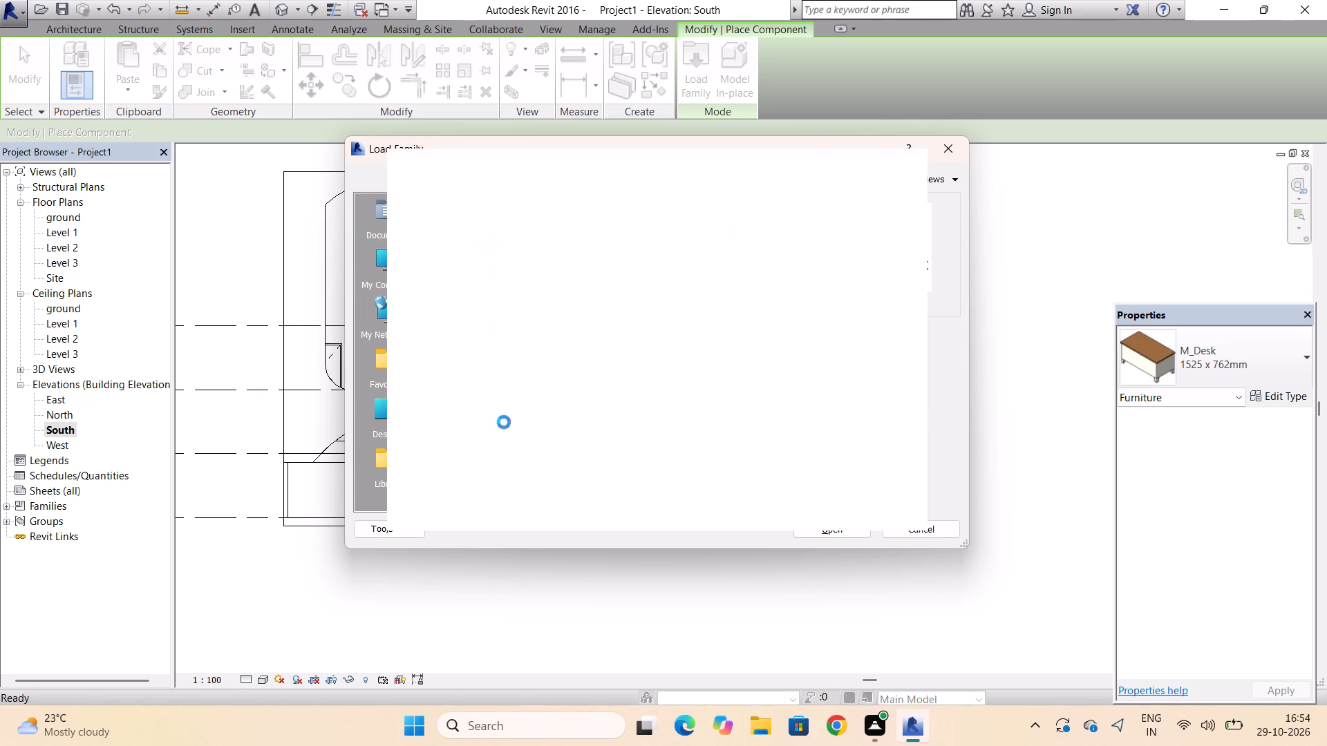
left_click(901, 168)
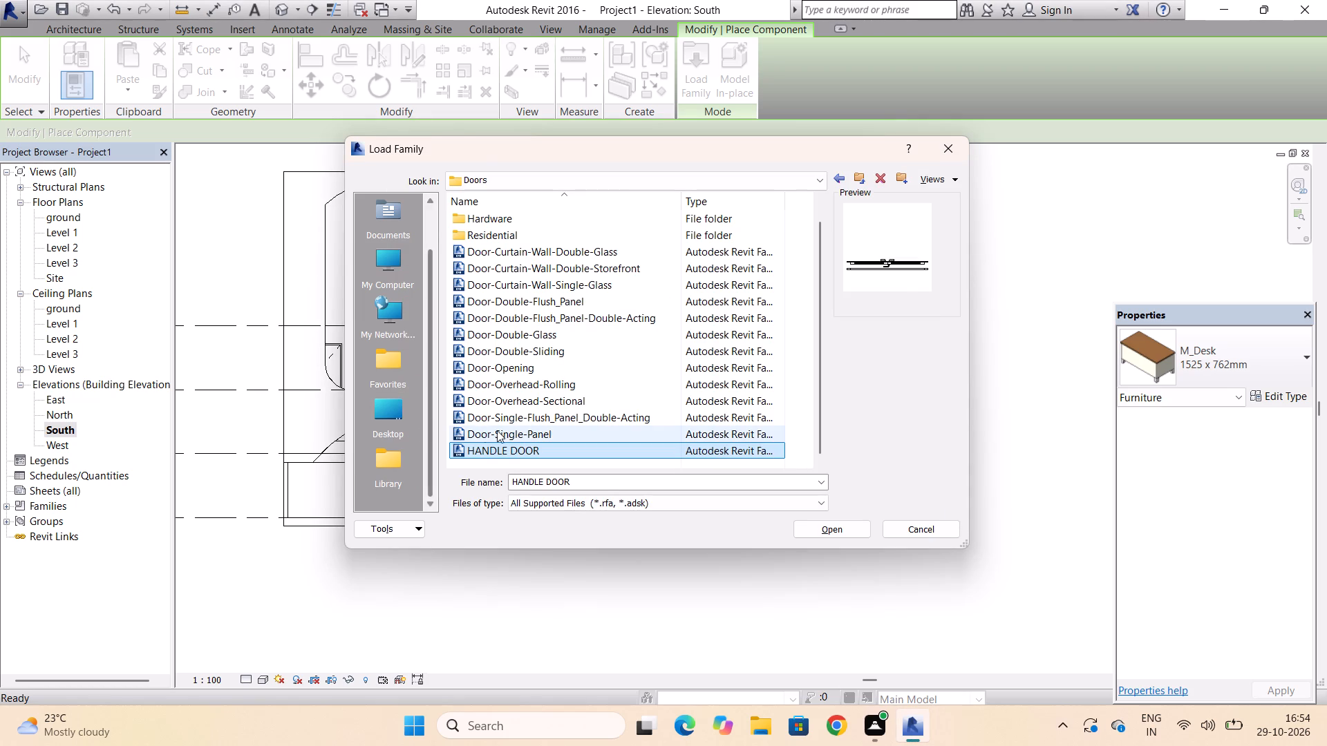
left_click(498, 430)
left_click(498, 417)
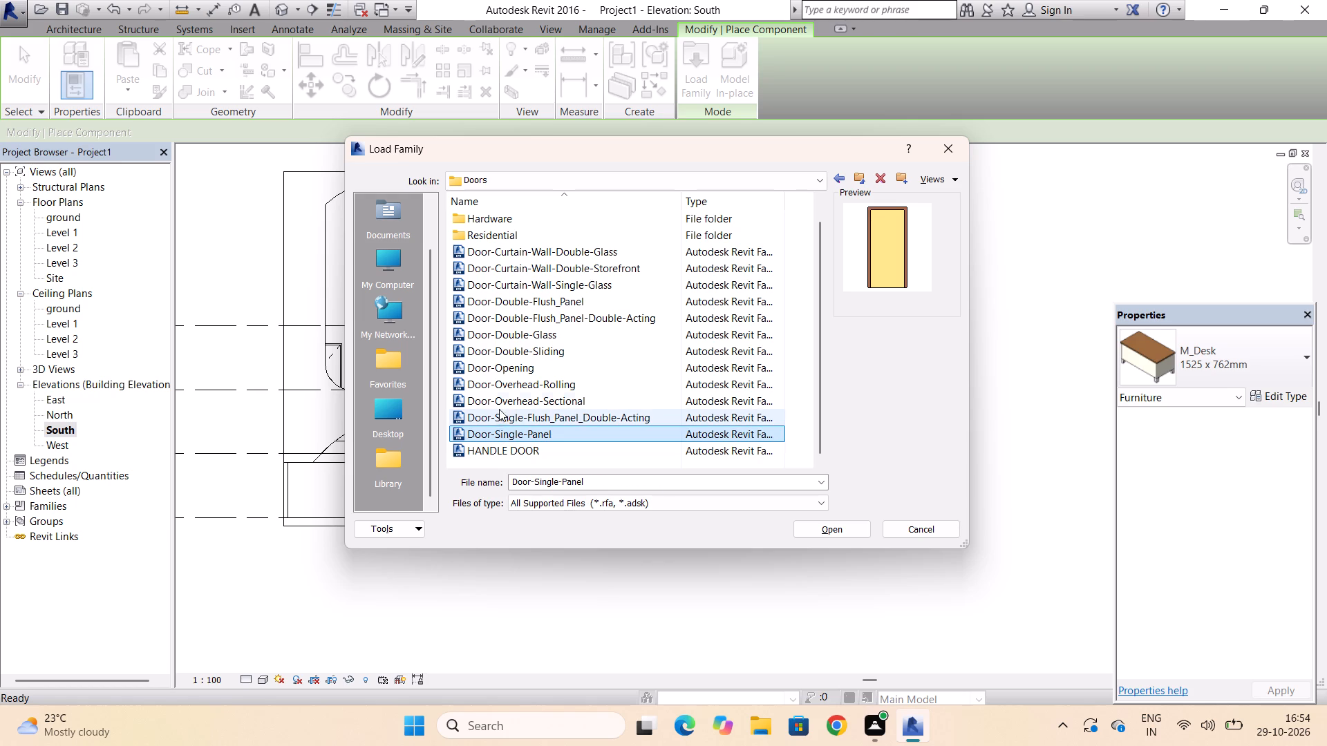
left_click(502, 396)
left_click(502, 383)
left_click(506, 368)
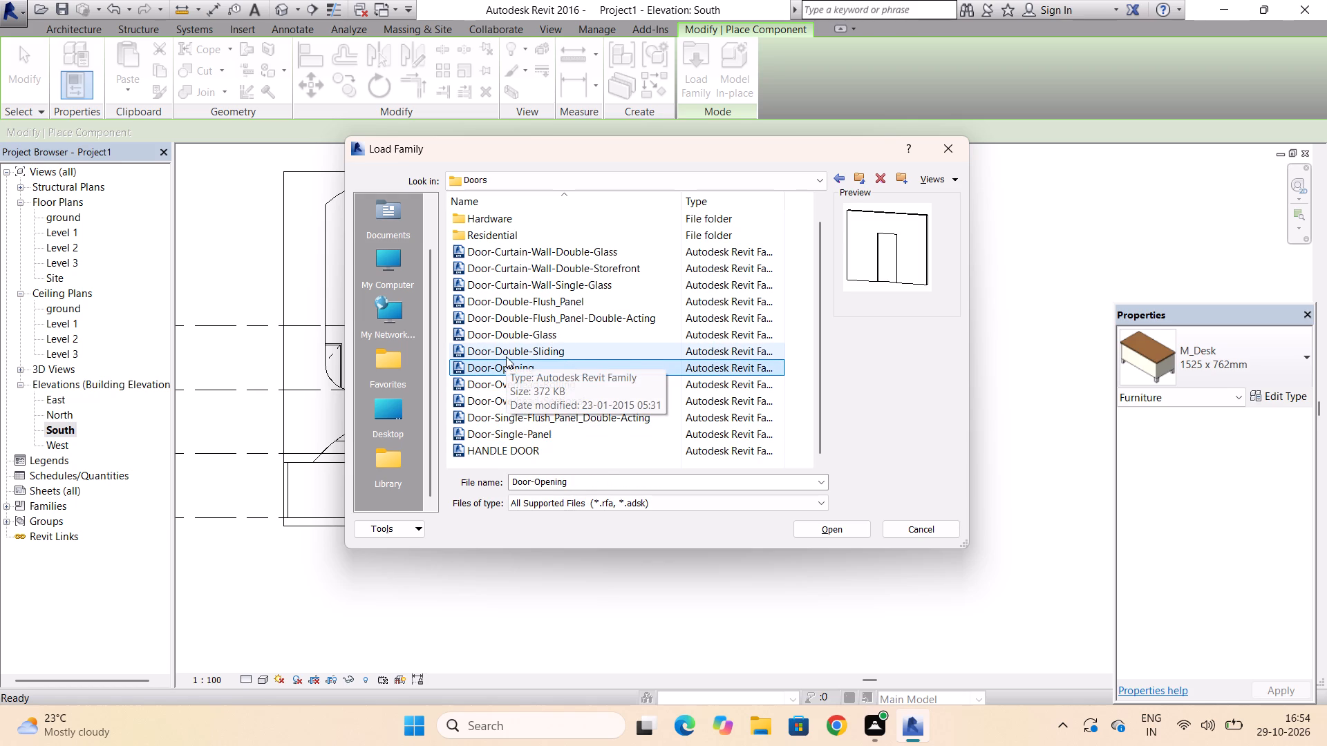
left_click(506, 356)
left_click(507, 332)
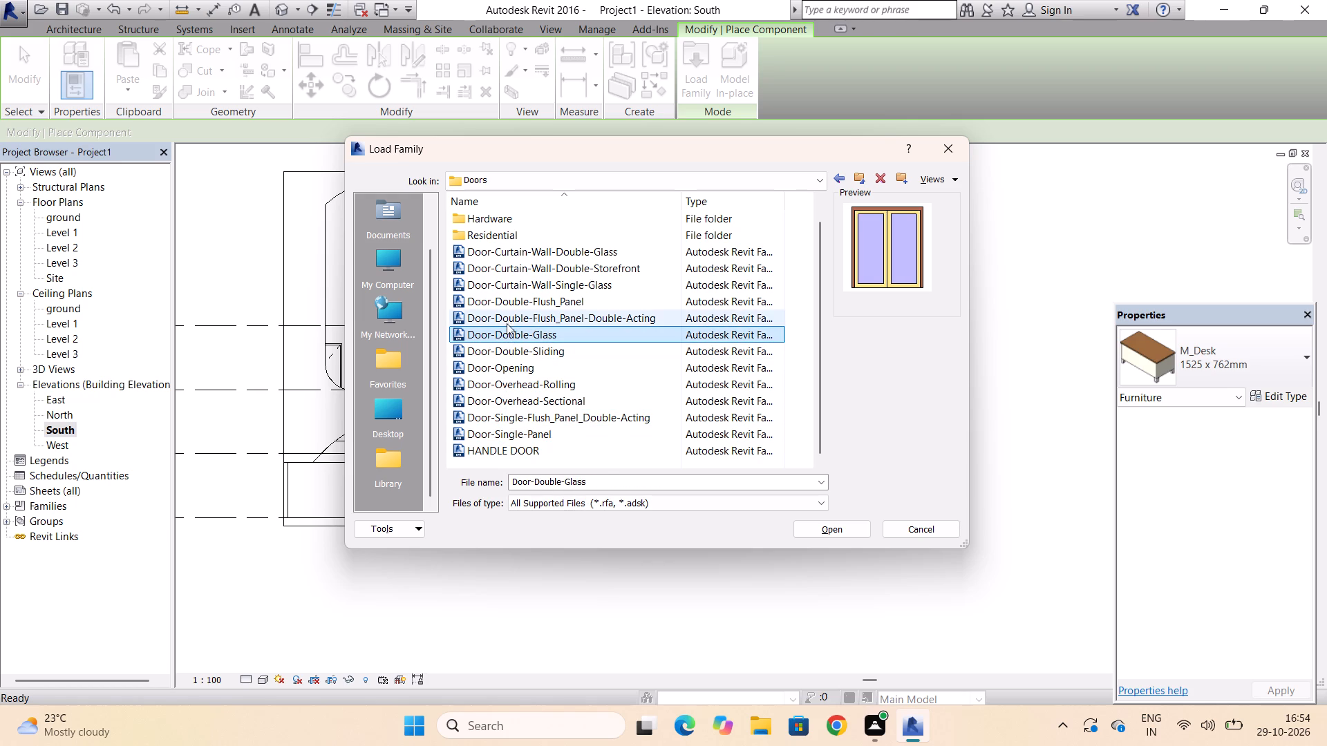
left_click(507, 322)
left_click(507, 310)
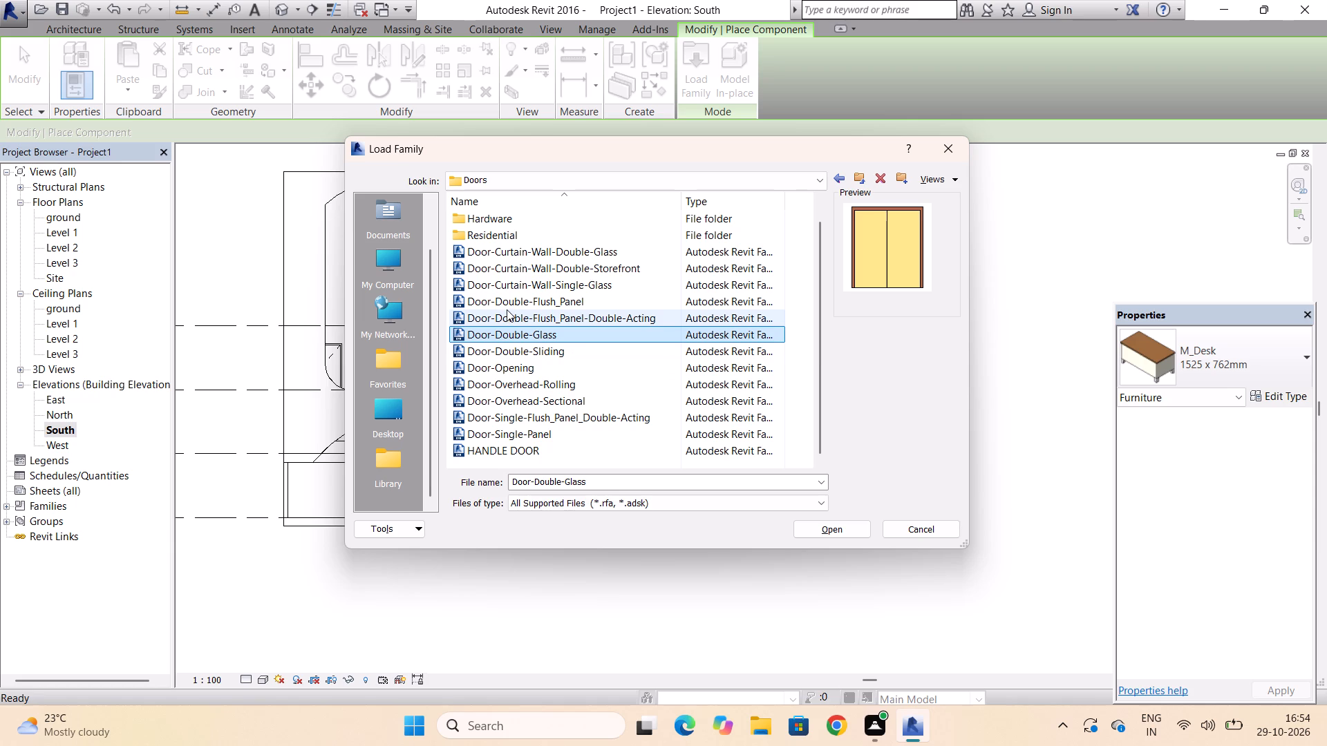
left_click(507, 305)
left_click(507, 282)
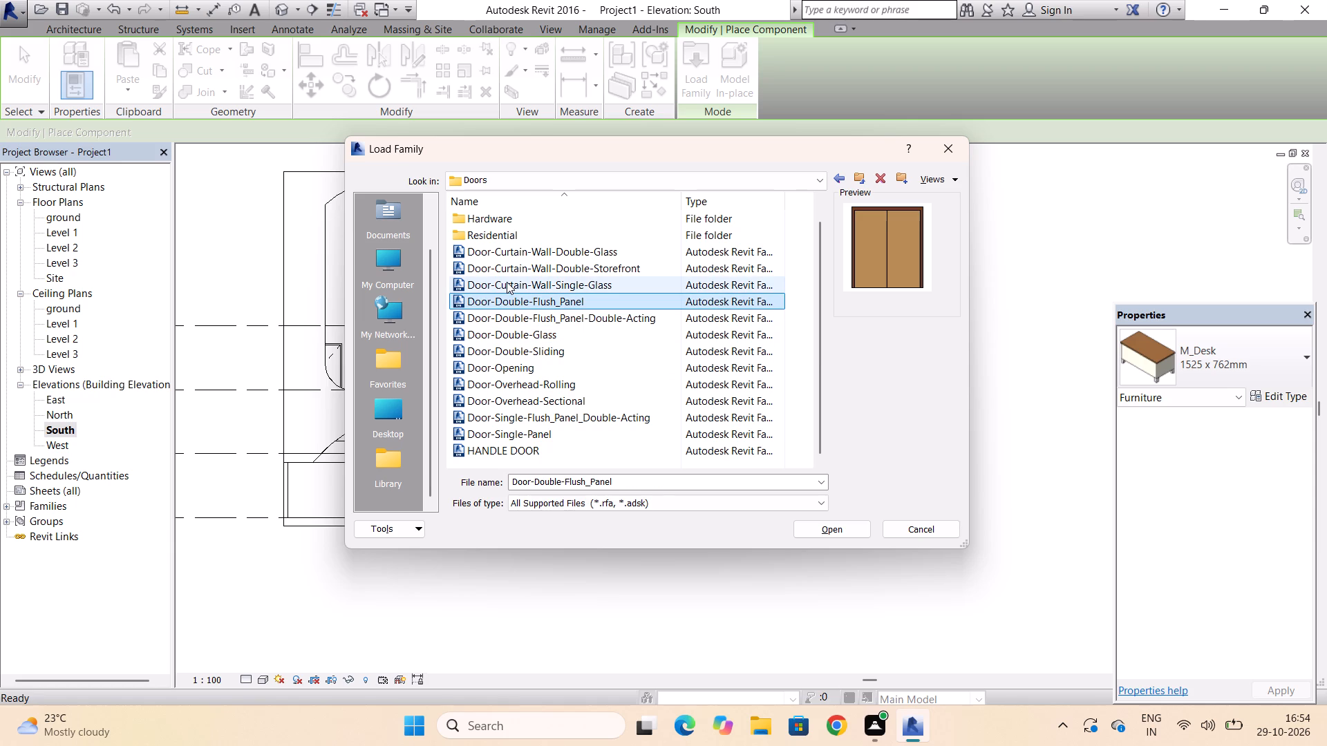
left_click(507, 265)
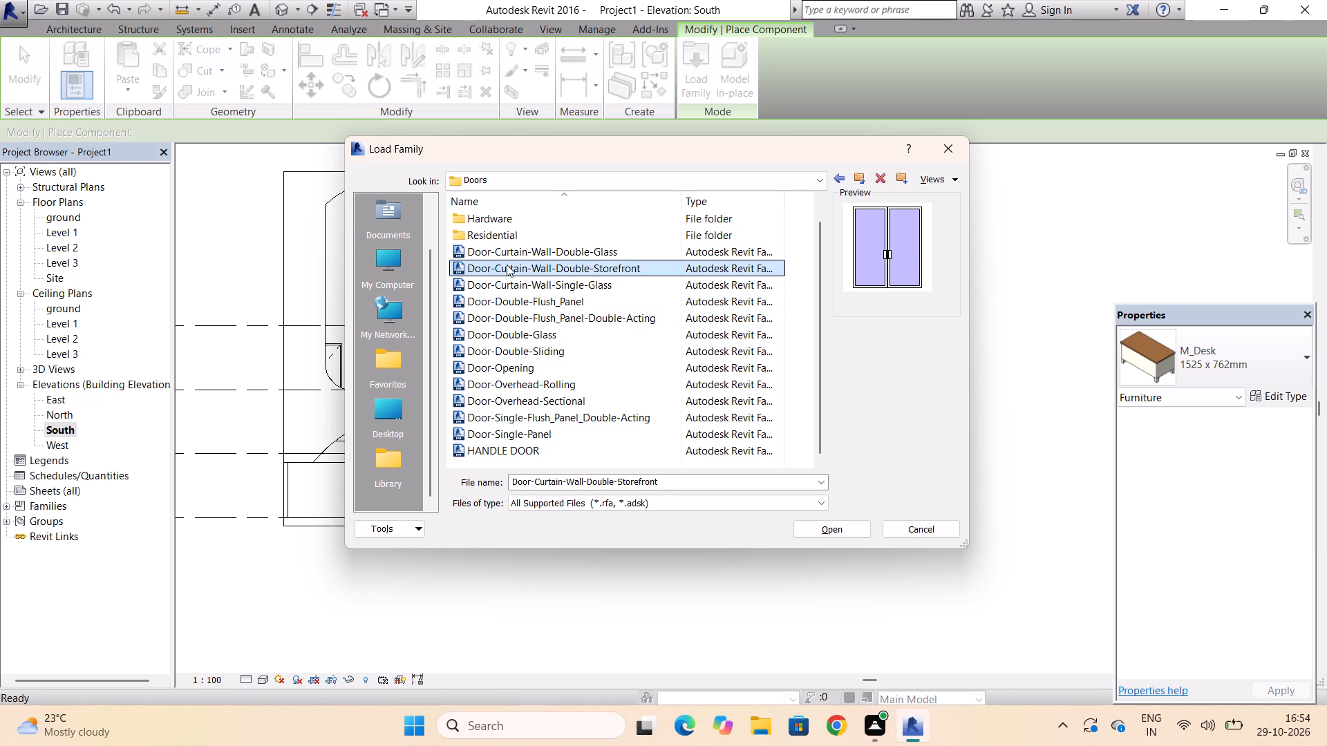
left_click(508, 255)
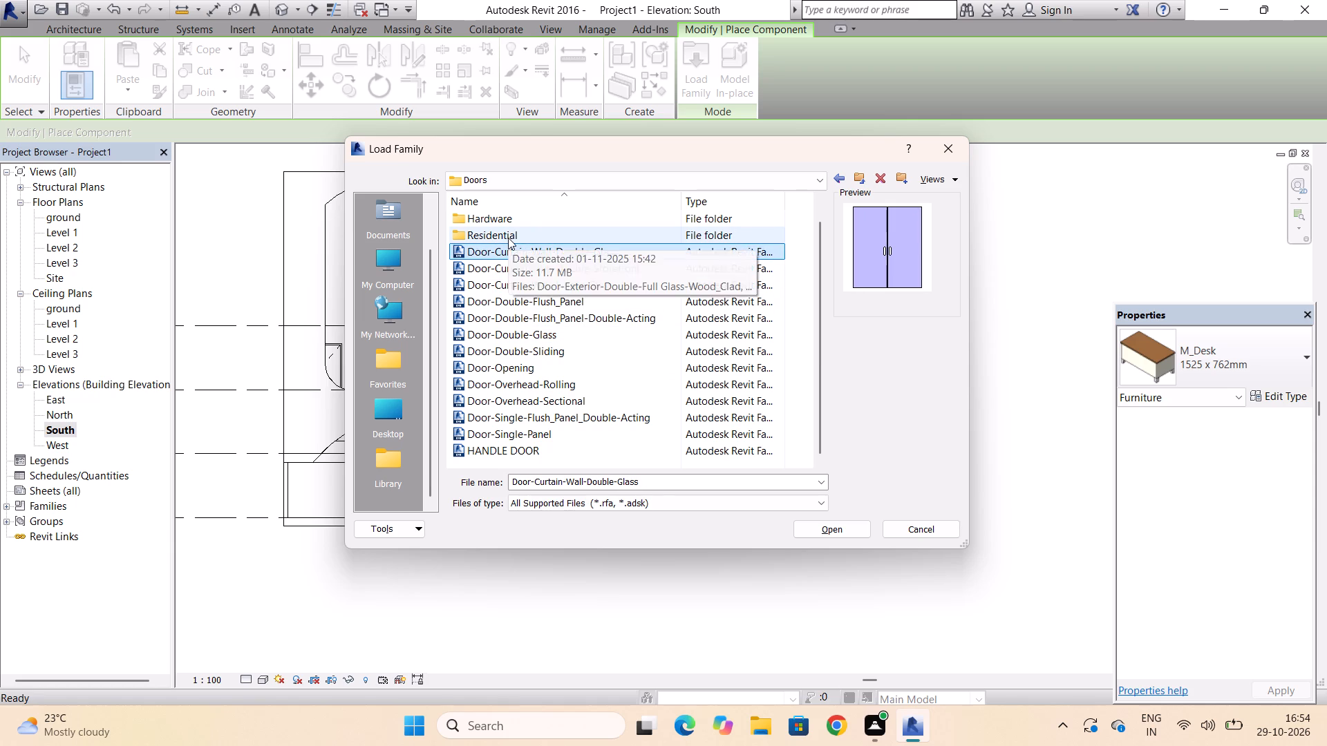
Examine the previews of the exterior and interior door families in the Residential subfolder.
left_click(508, 238)
double_click(508, 238)
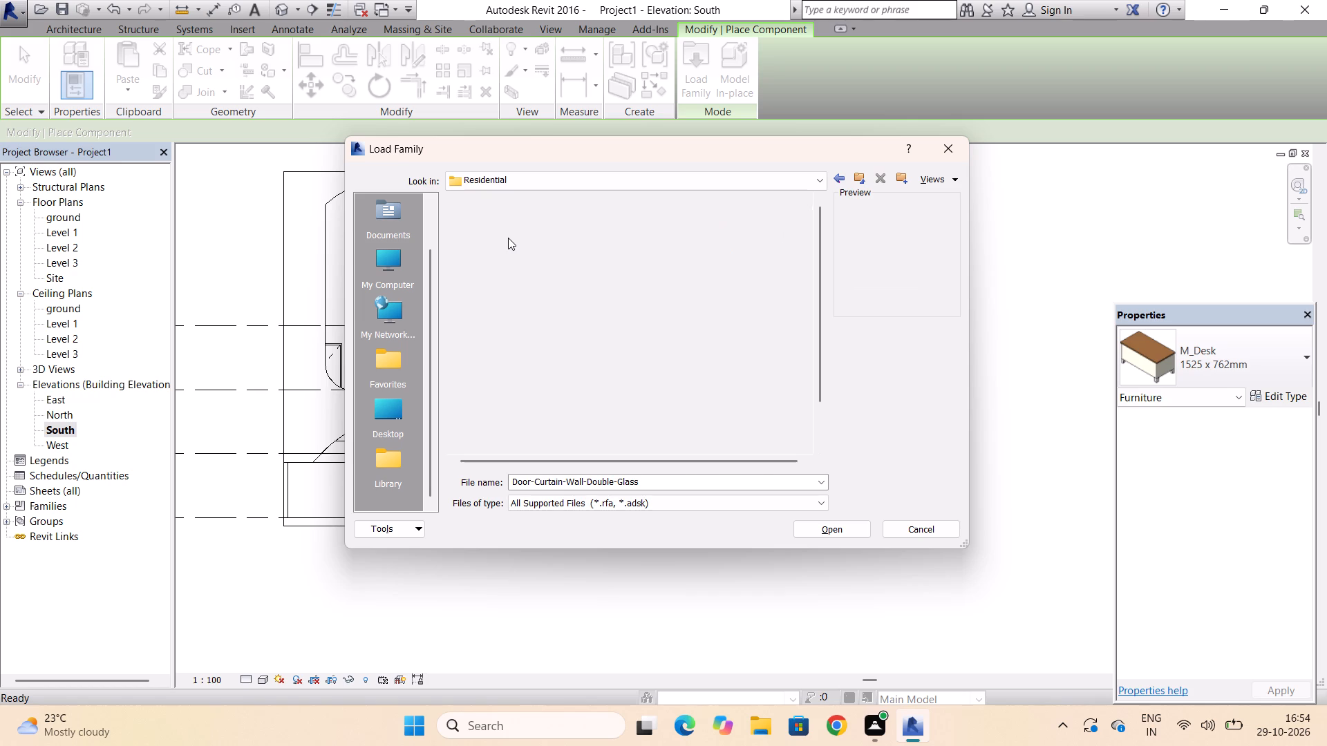
left_click(508, 214)
left_click(508, 233)
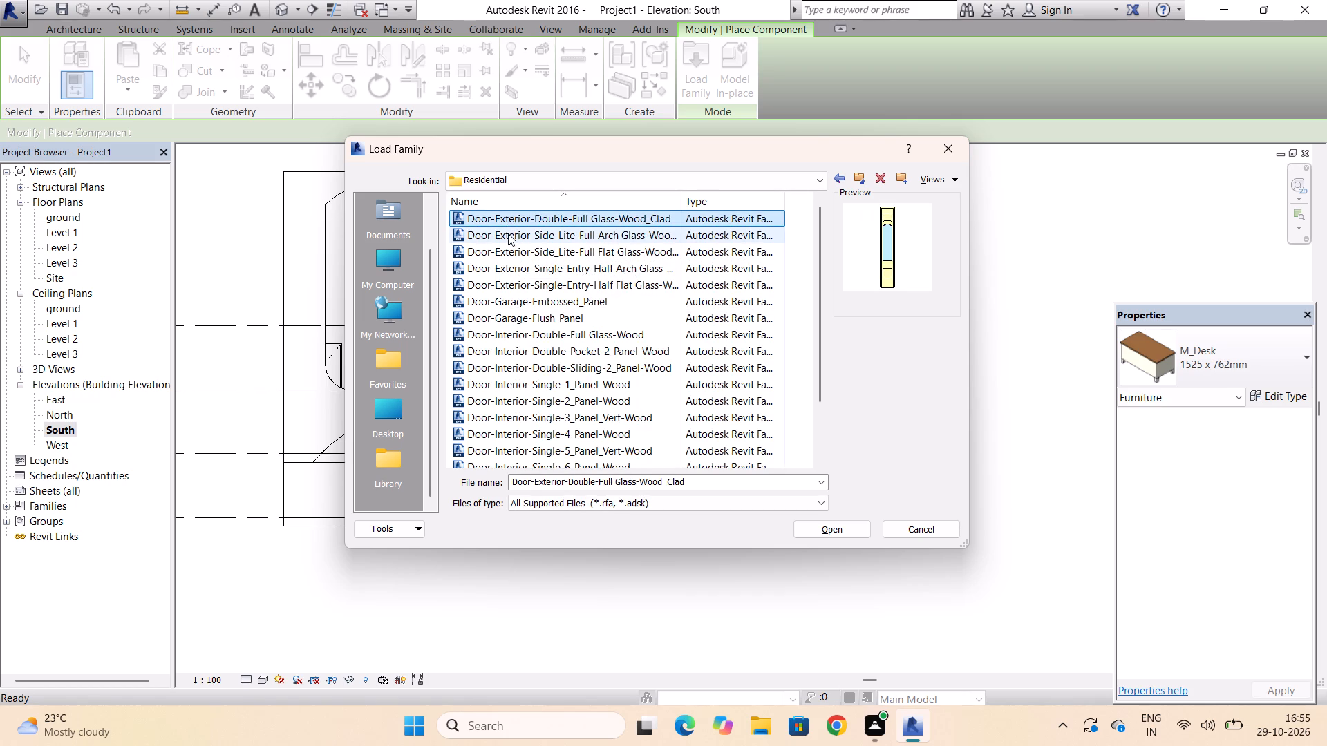
left_click(511, 281)
left_click(511, 332)
left_click(510, 371)
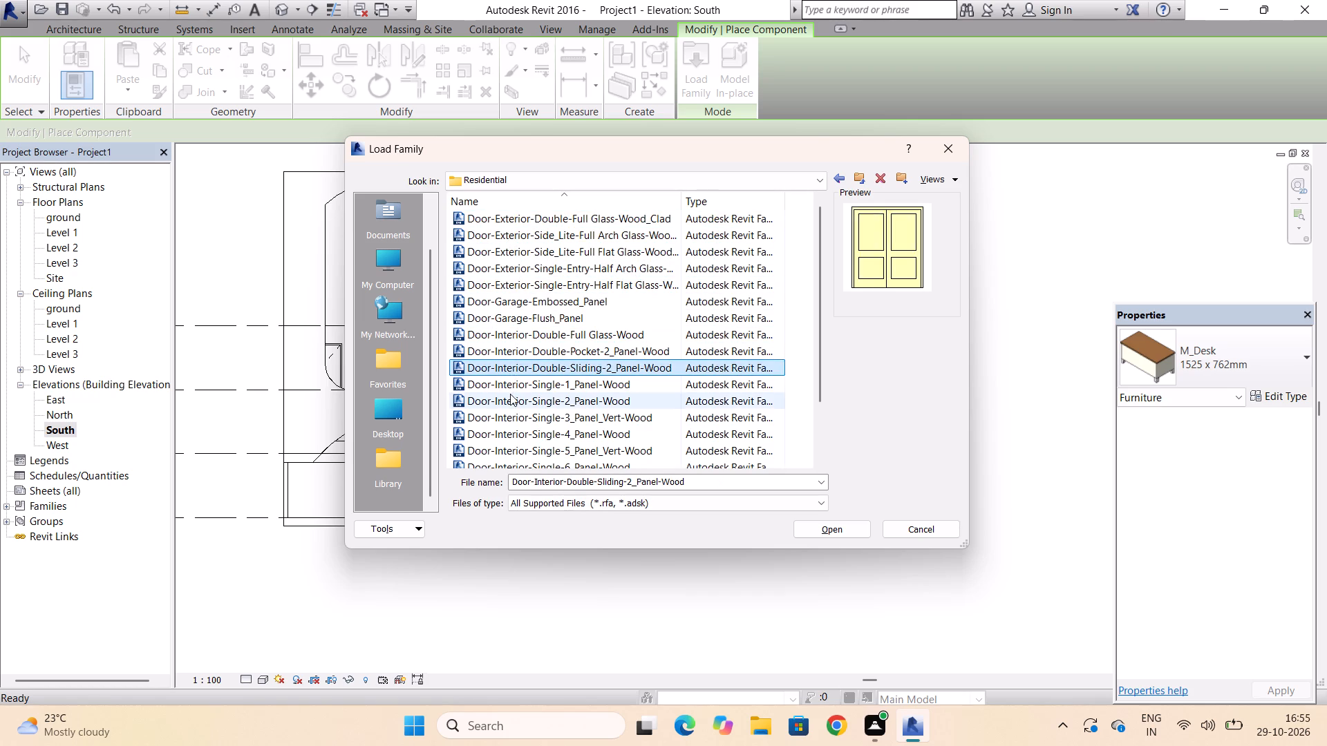
left_click(510, 397)
left_click(508, 429)
left_click(507, 452)
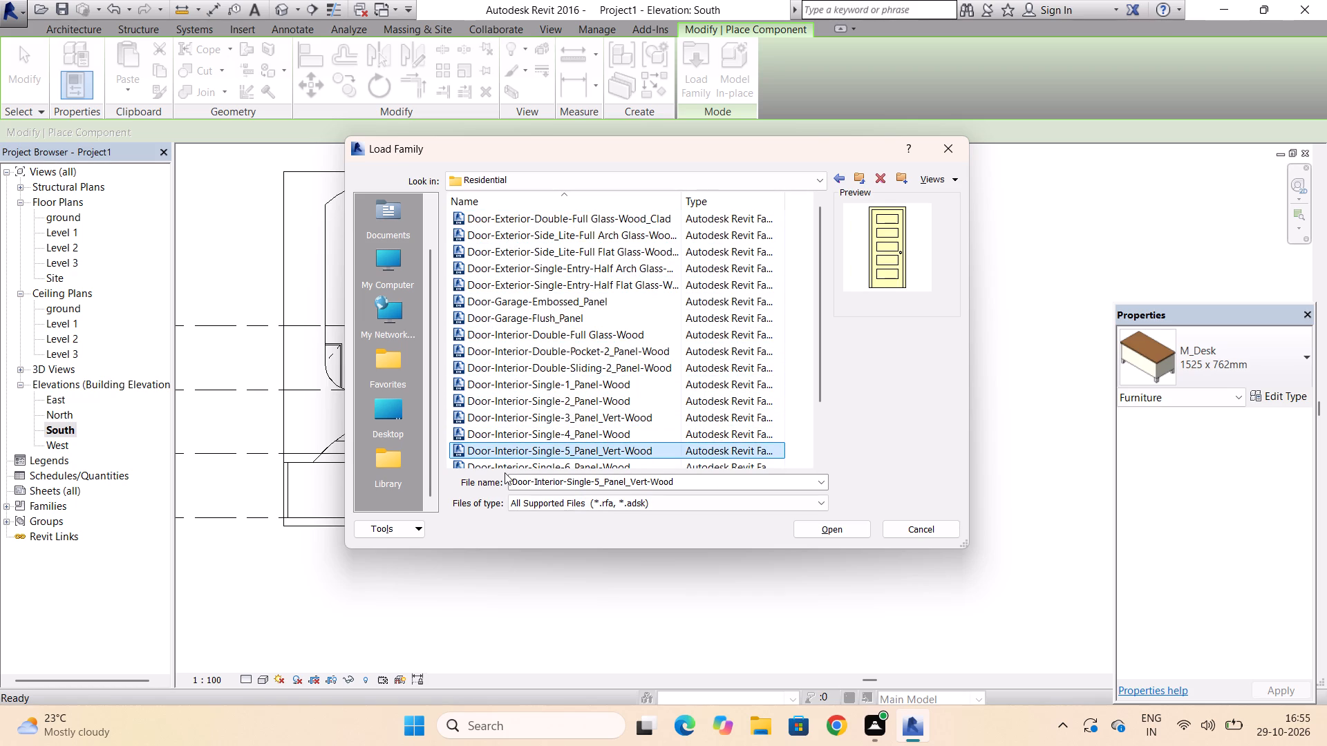
scroll(525, 335, "down", 4)
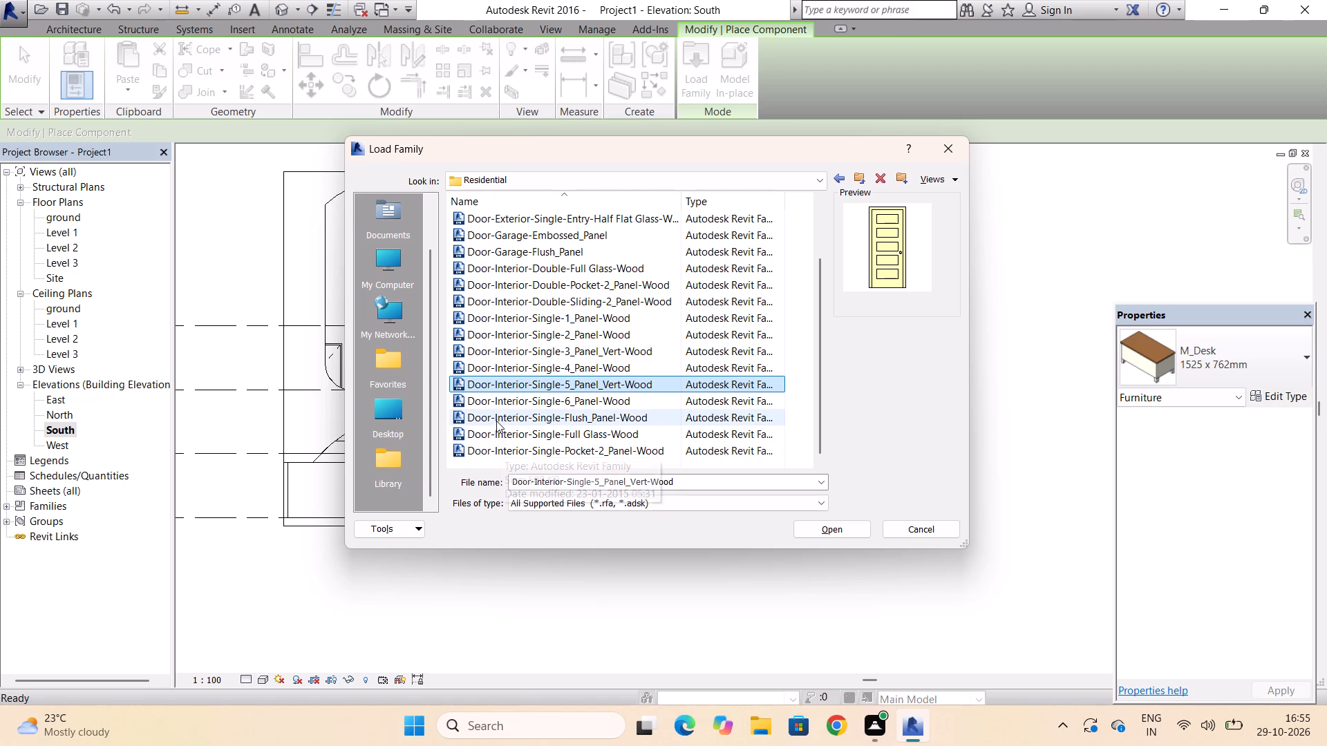
left_click(497, 397)
left_click(496, 415)
left_click(496, 430)
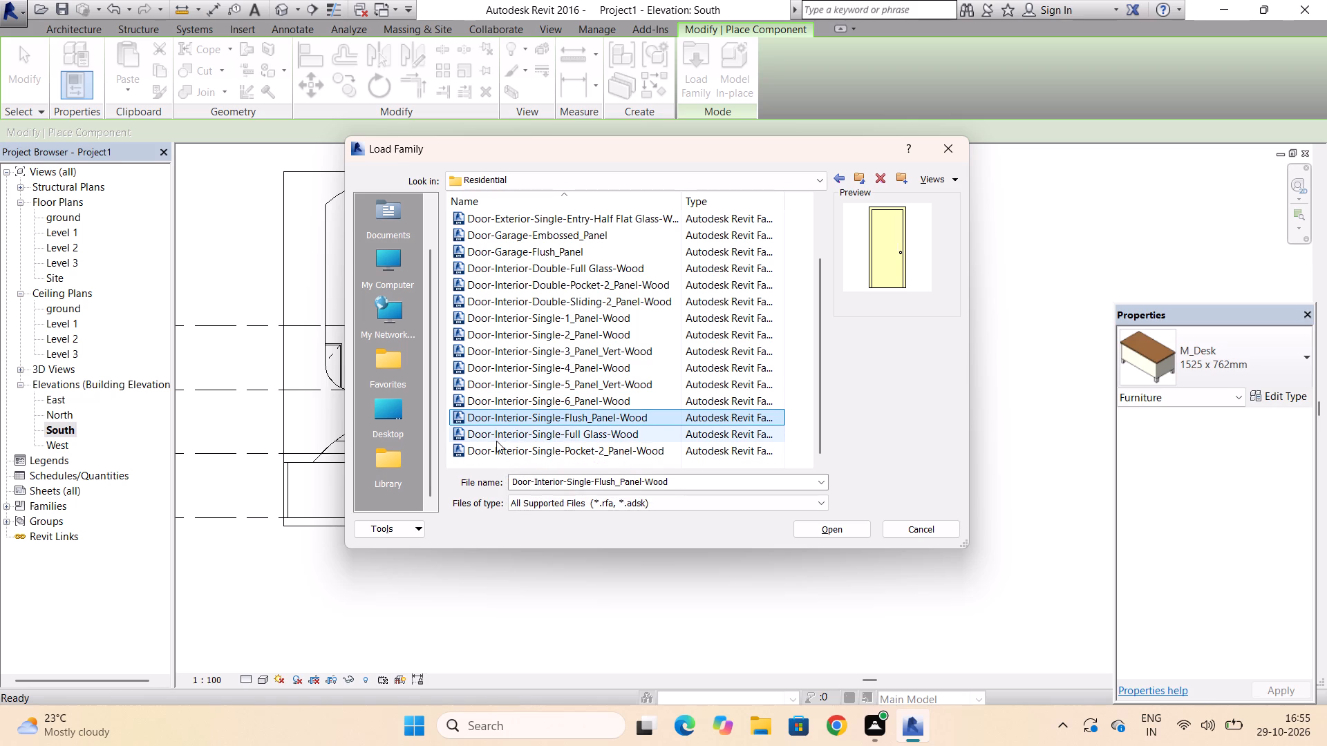
left_click(494, 446)
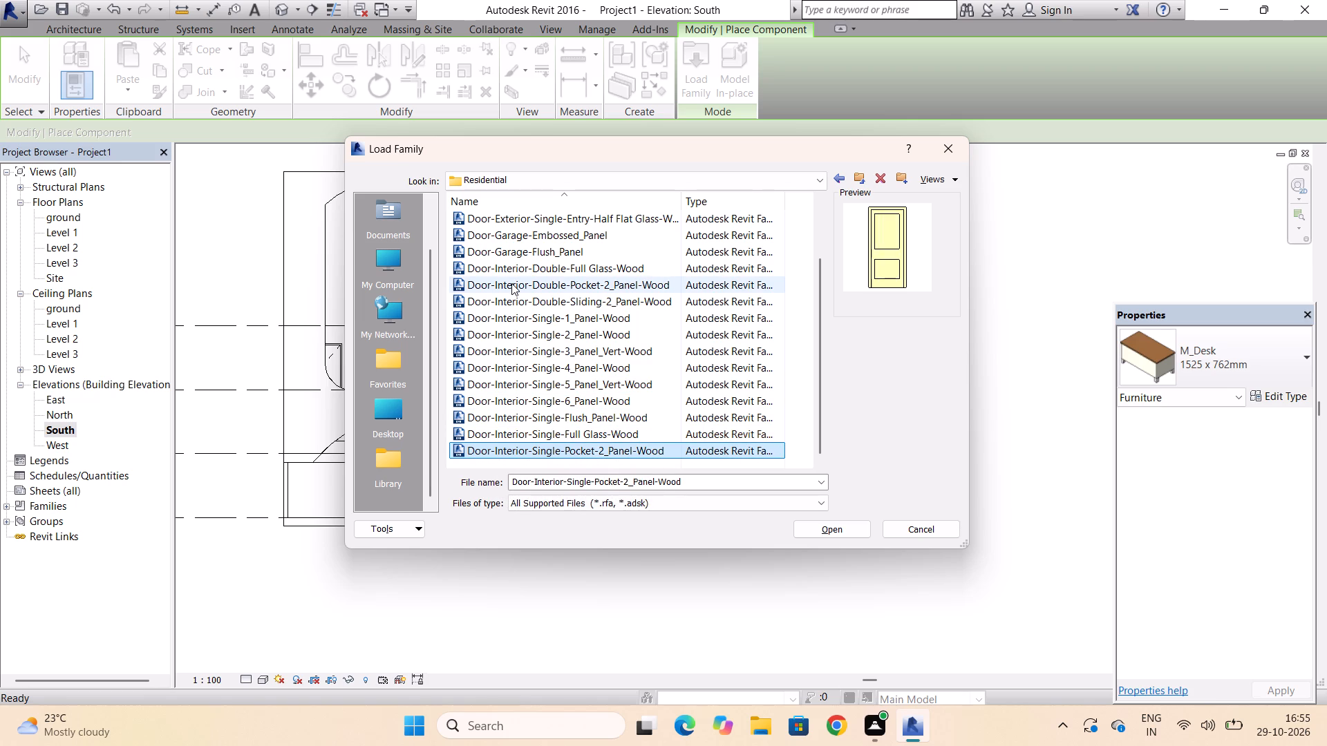
scroll(511, 283, "down", 3)
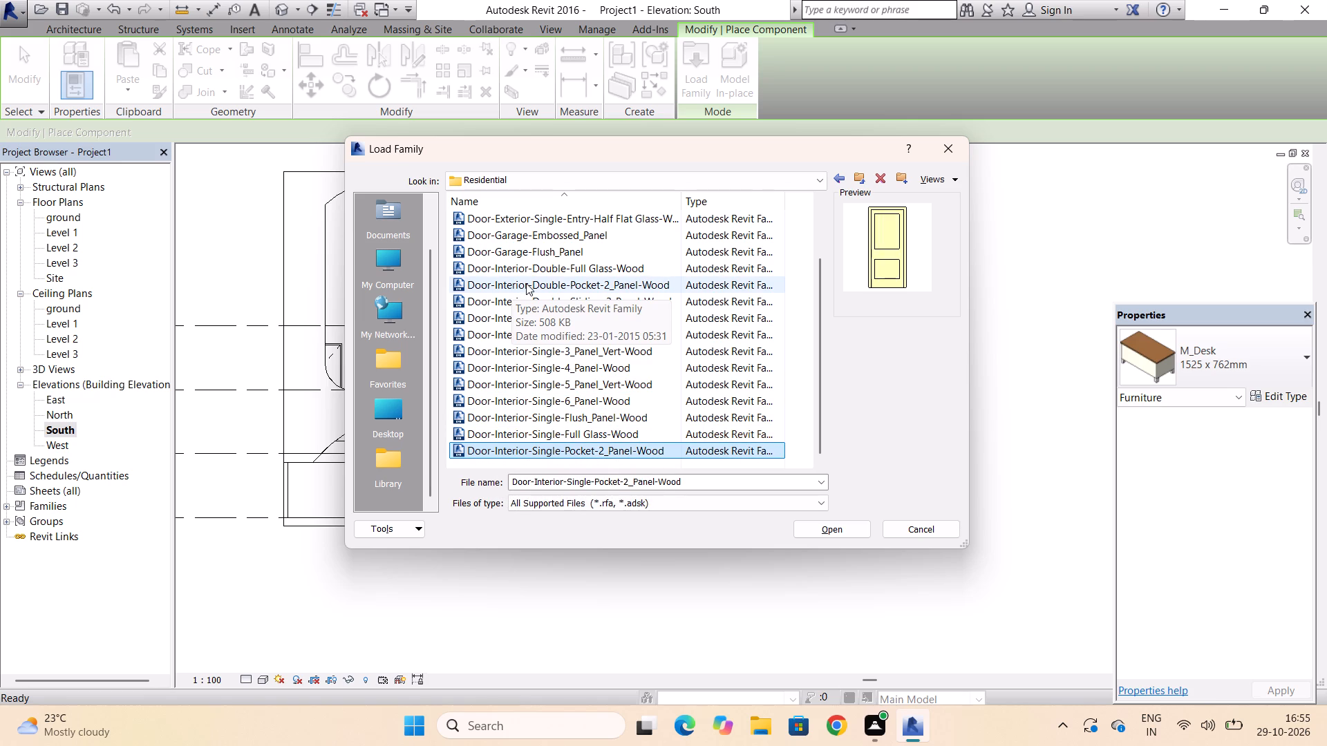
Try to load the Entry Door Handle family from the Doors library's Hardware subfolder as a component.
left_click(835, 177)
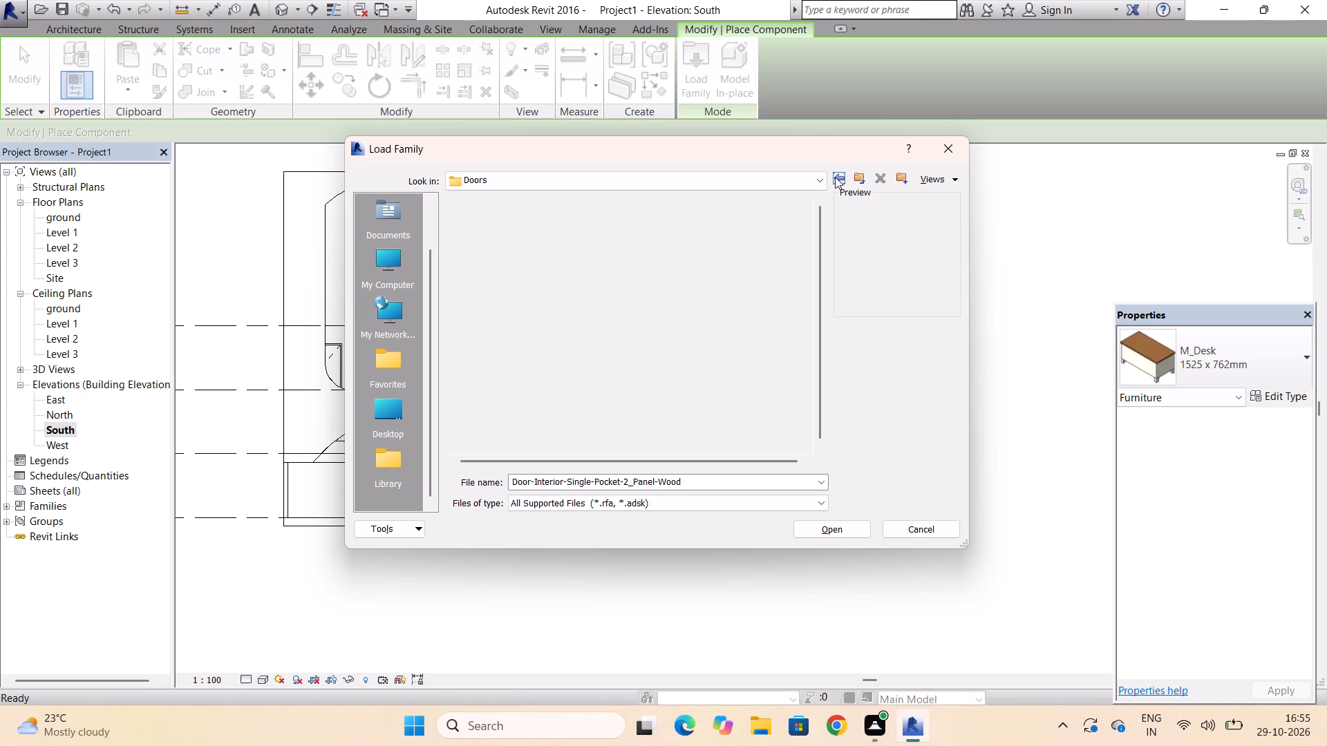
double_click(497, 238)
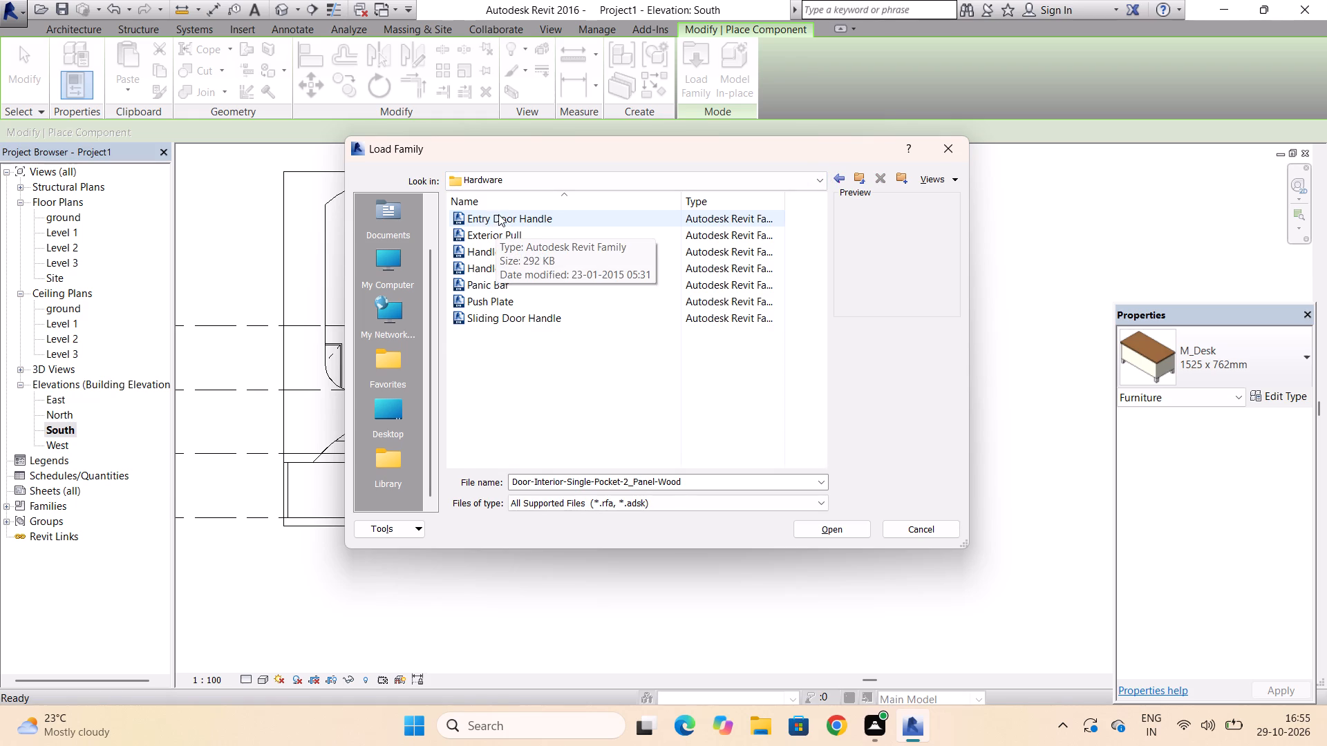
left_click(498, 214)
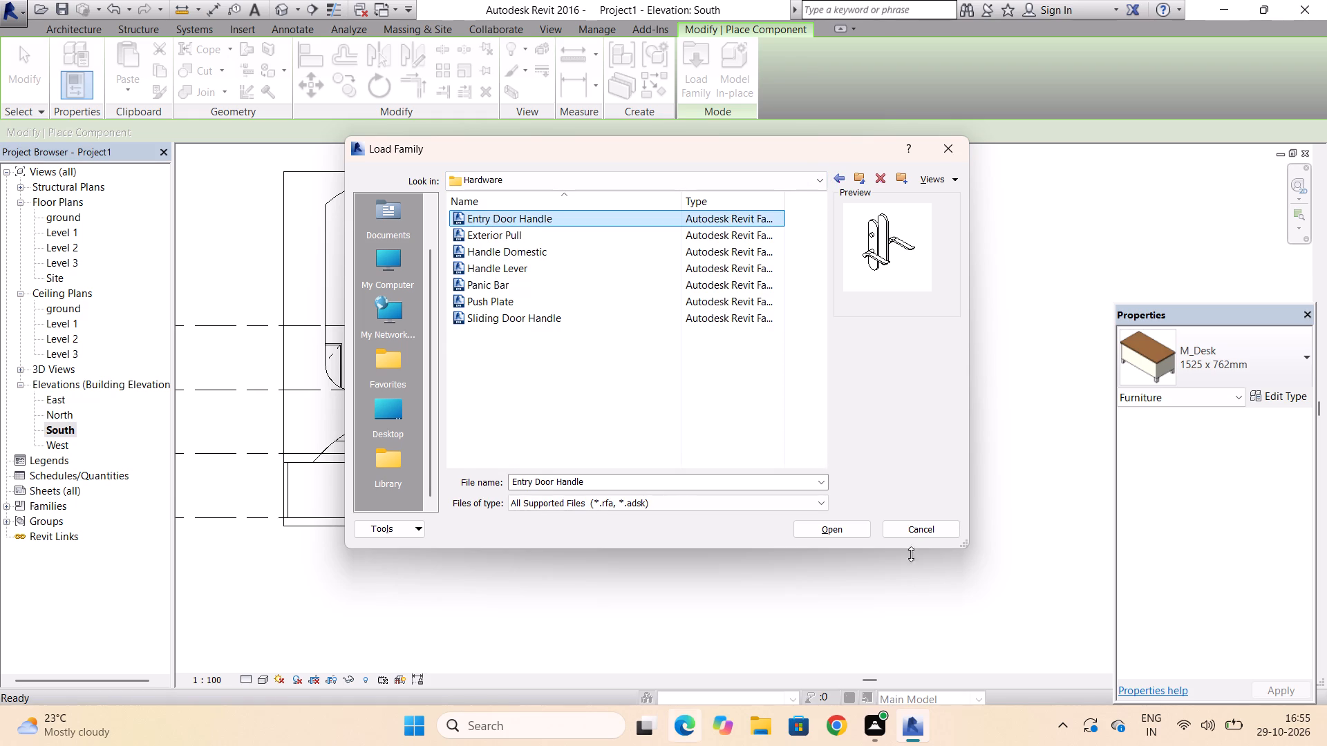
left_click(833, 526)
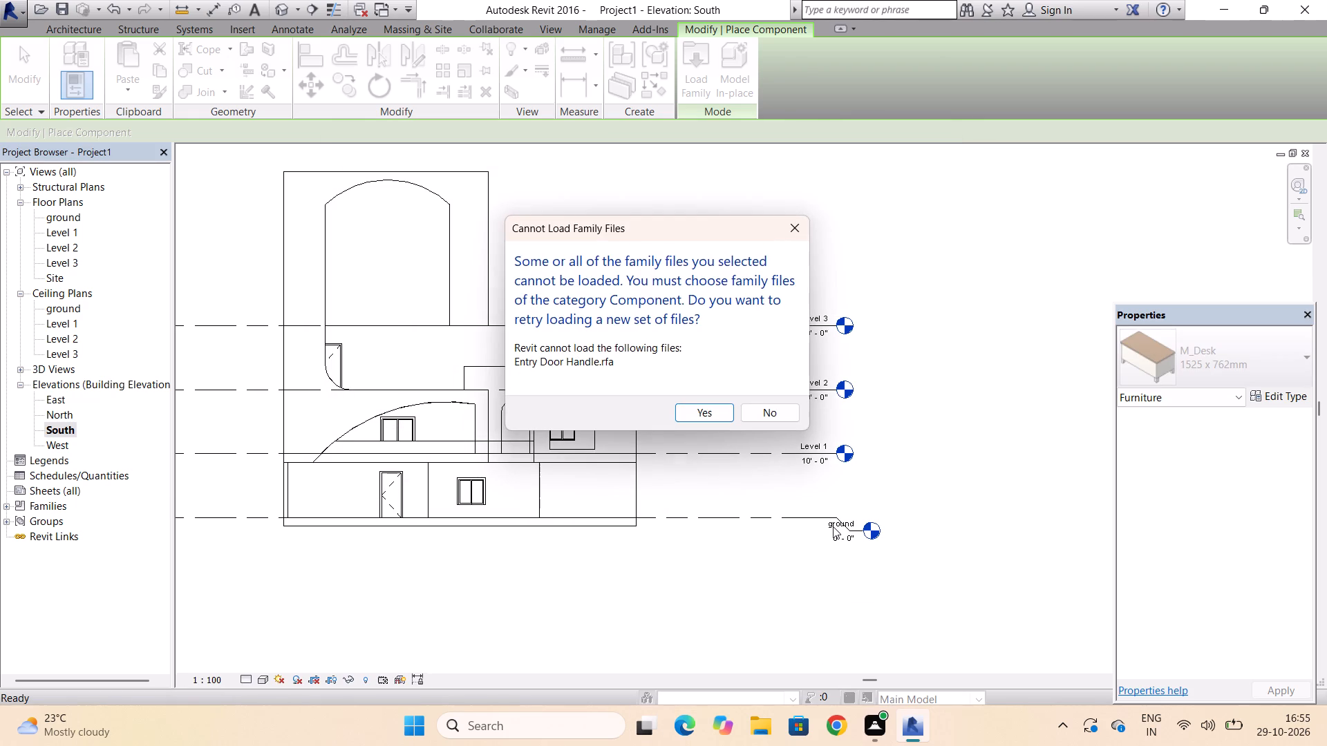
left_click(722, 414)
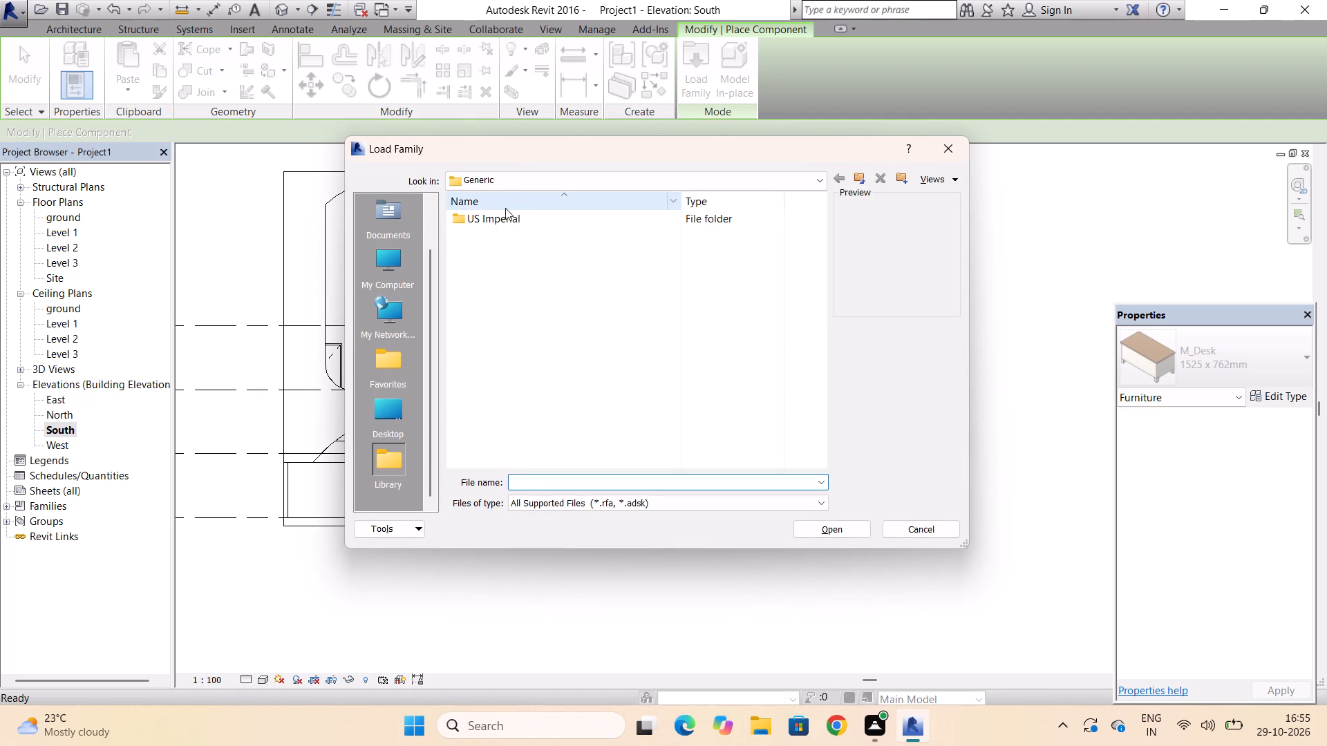
Reopen the US Imperial library and look through its family category folders.
left_click(505, 220)
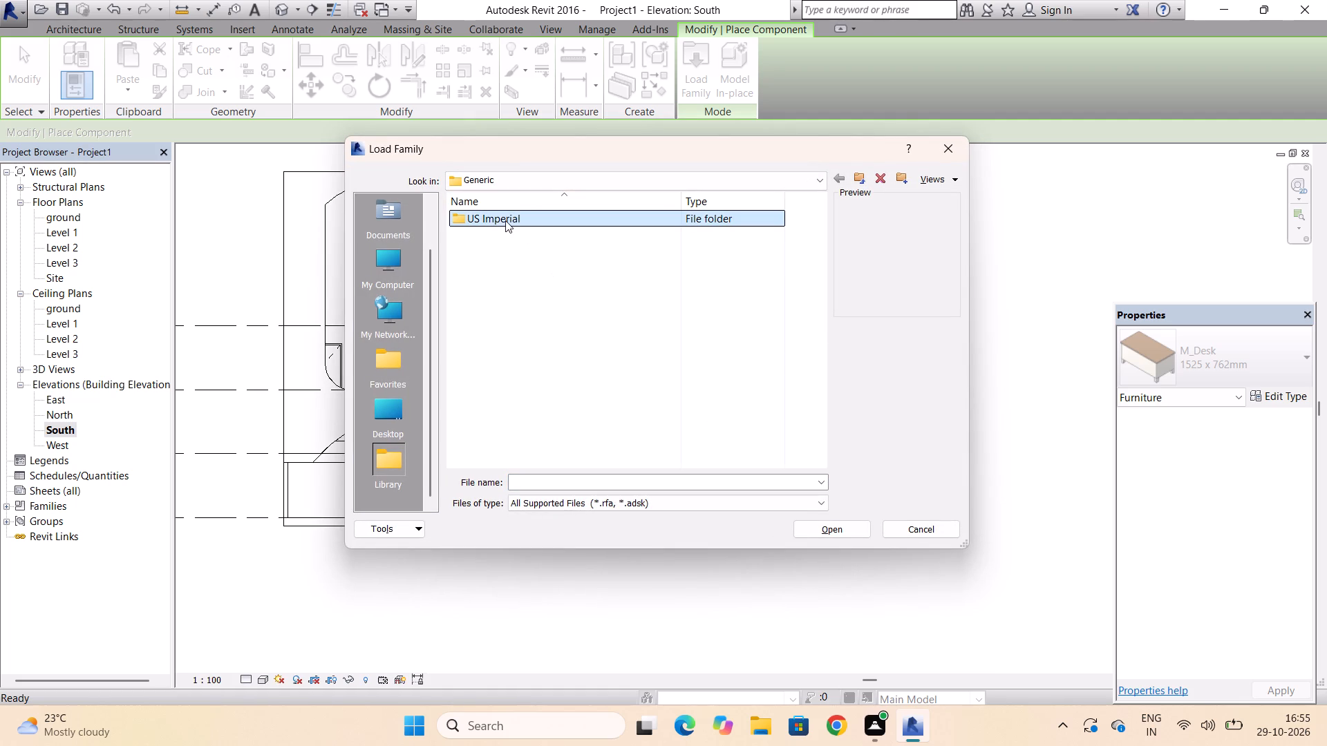
left_click(505, 220)
left_click(505, 220)
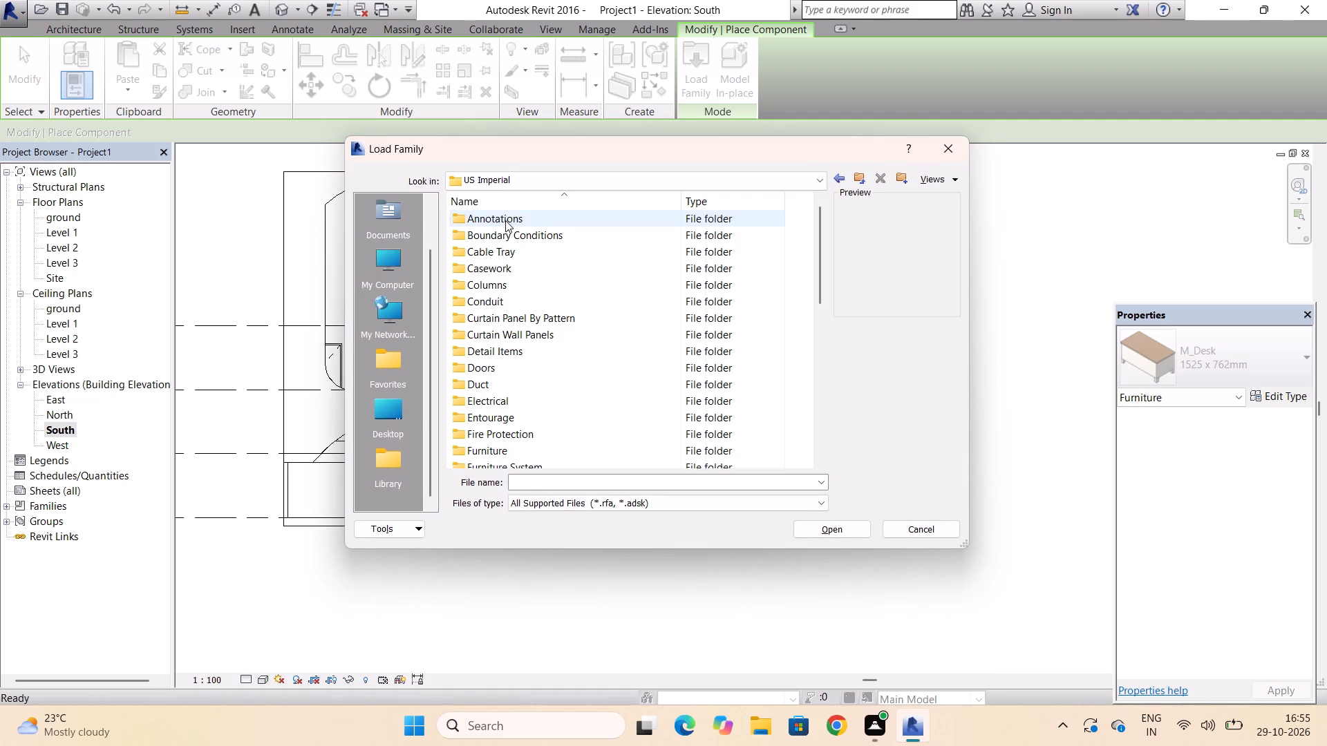
scroll(551, 372, "down", 3)
scroll(572, 456, "down", 7)
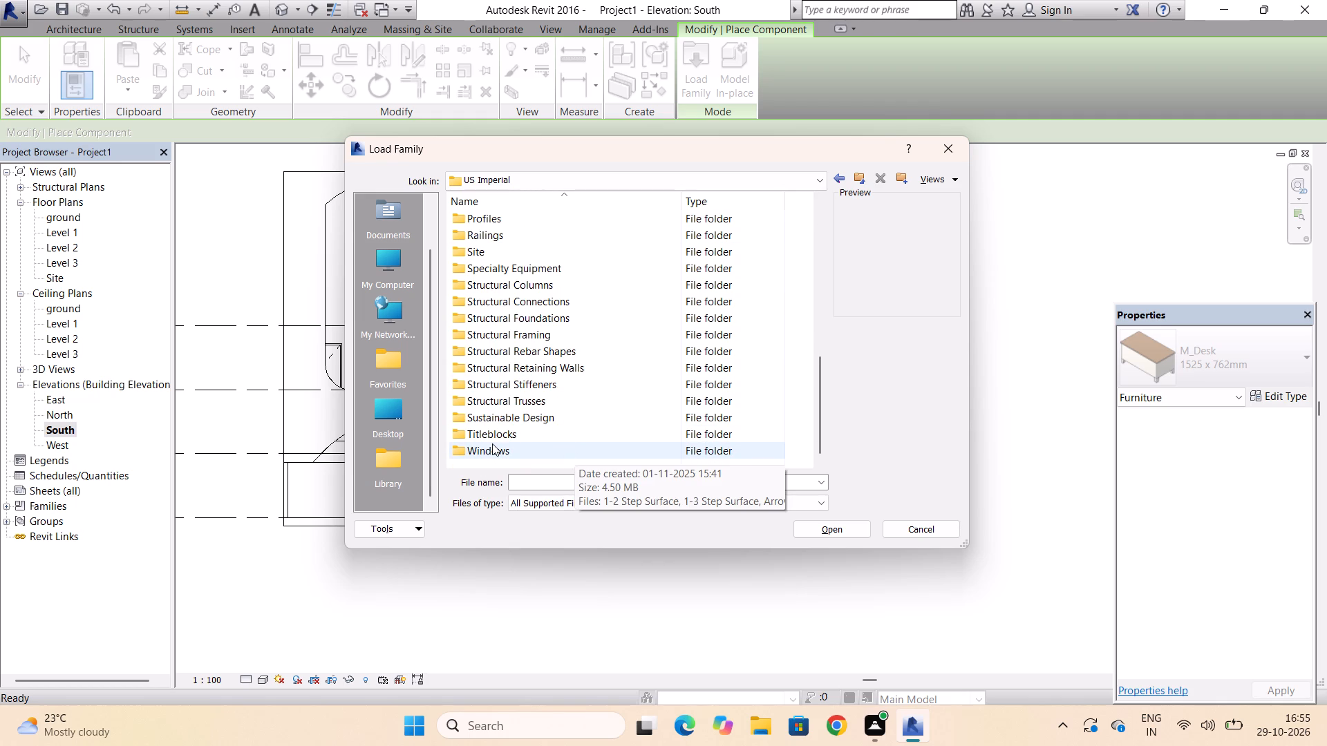
scroll(491, 396, "up", 4)
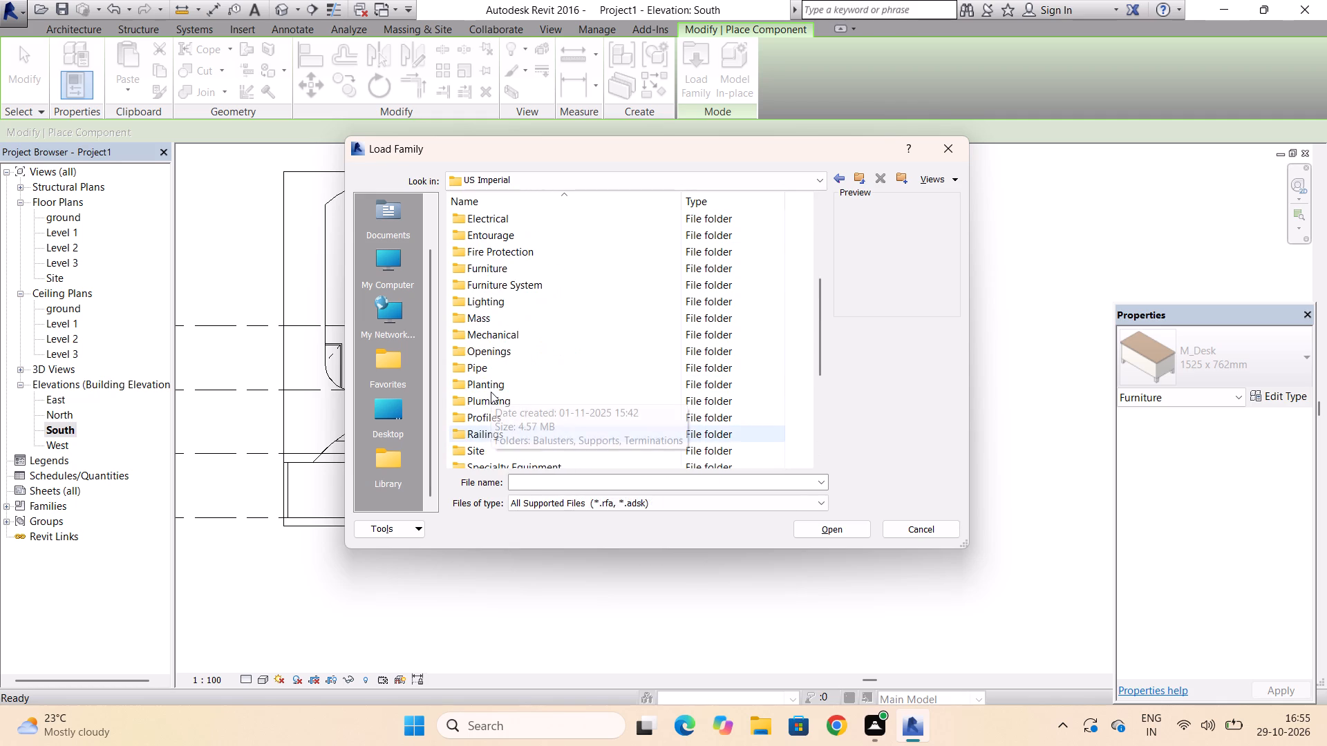
scroll(491, 392, "up", 3)
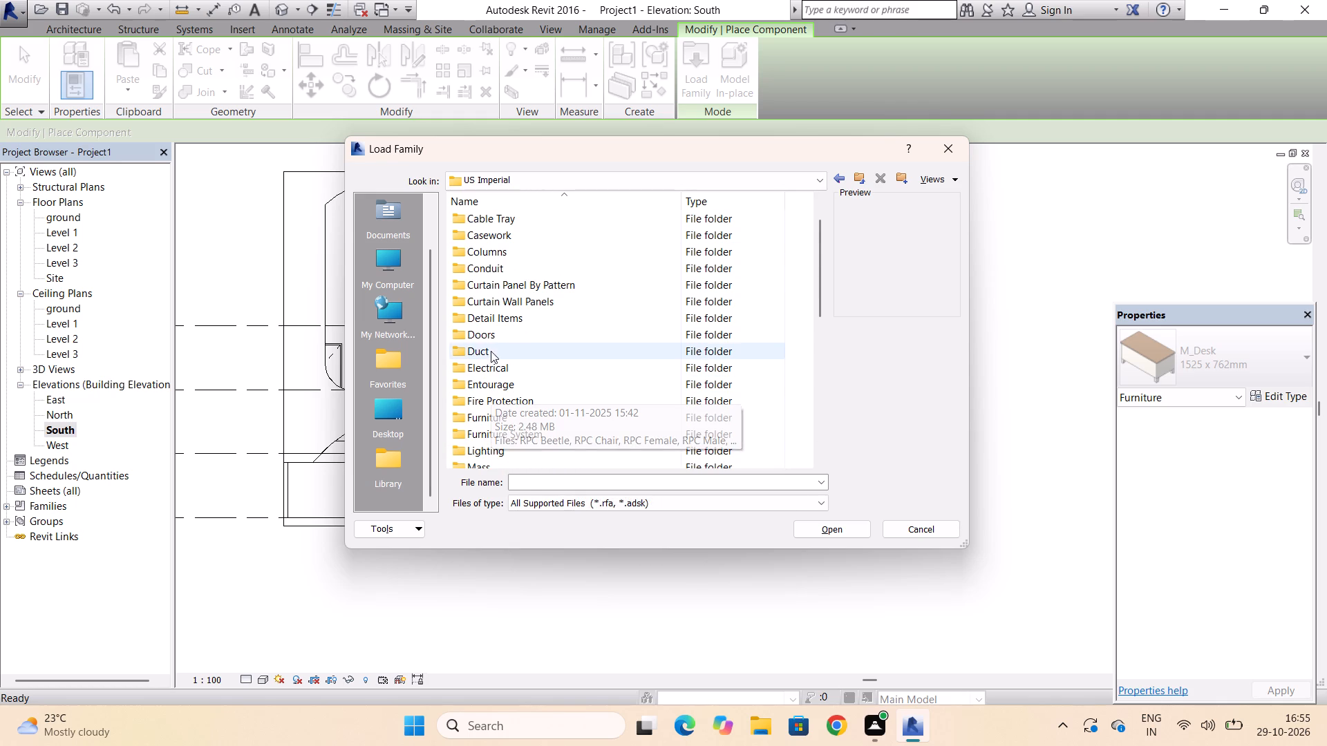
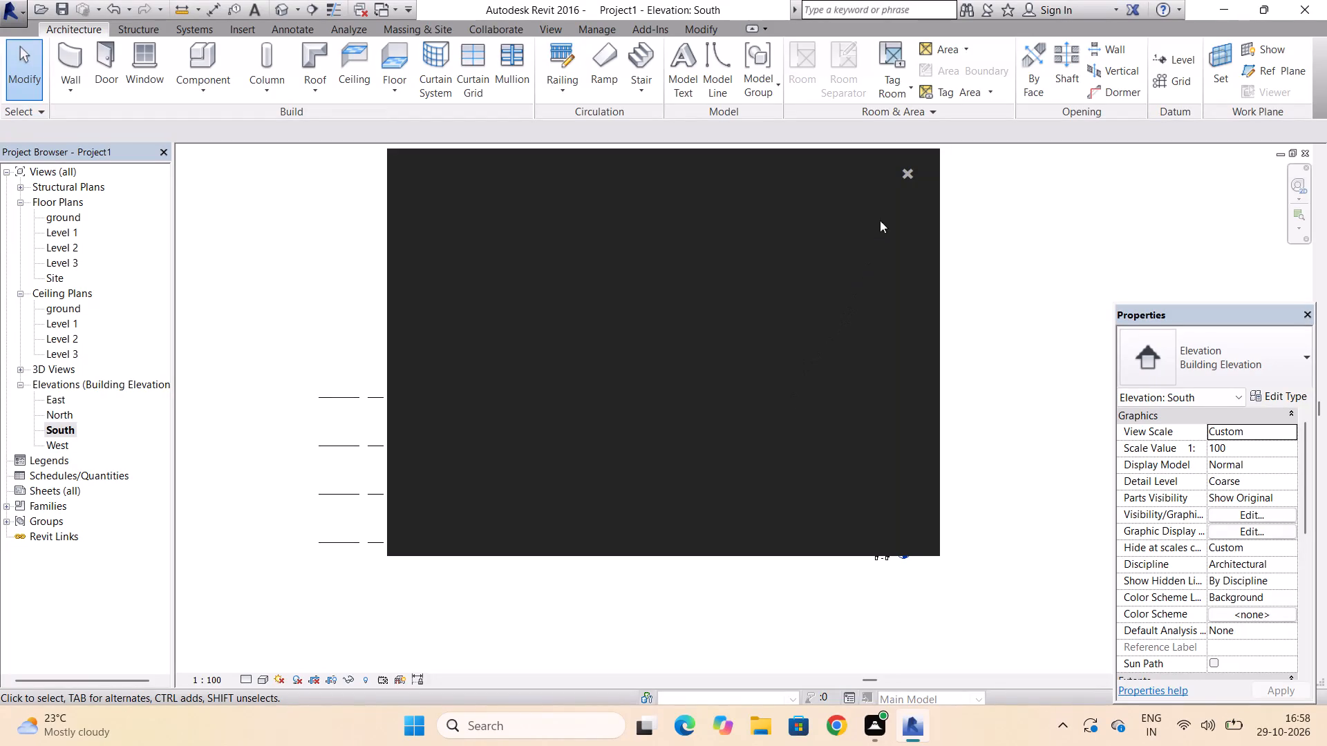
Switch from the South elevation to the 3D view of the whole facade.
left_click(907, 172)
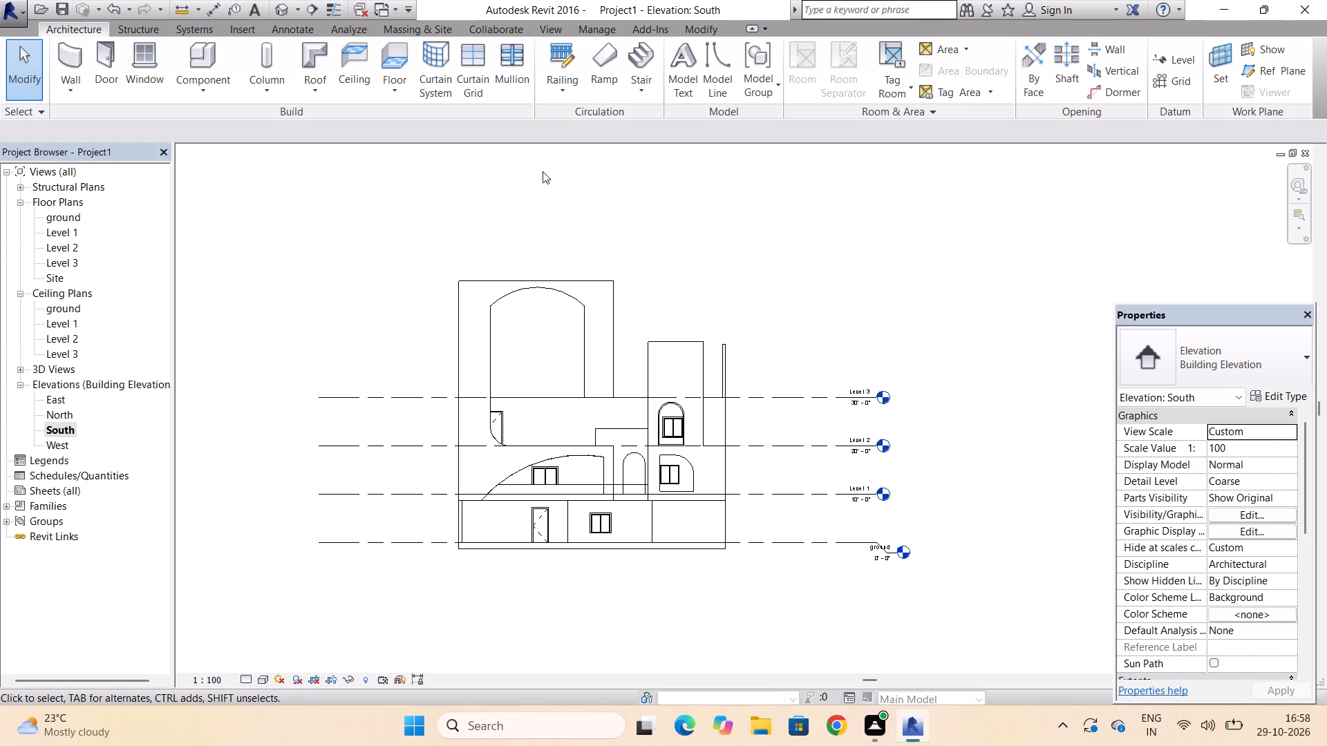
left_click(287, 12)
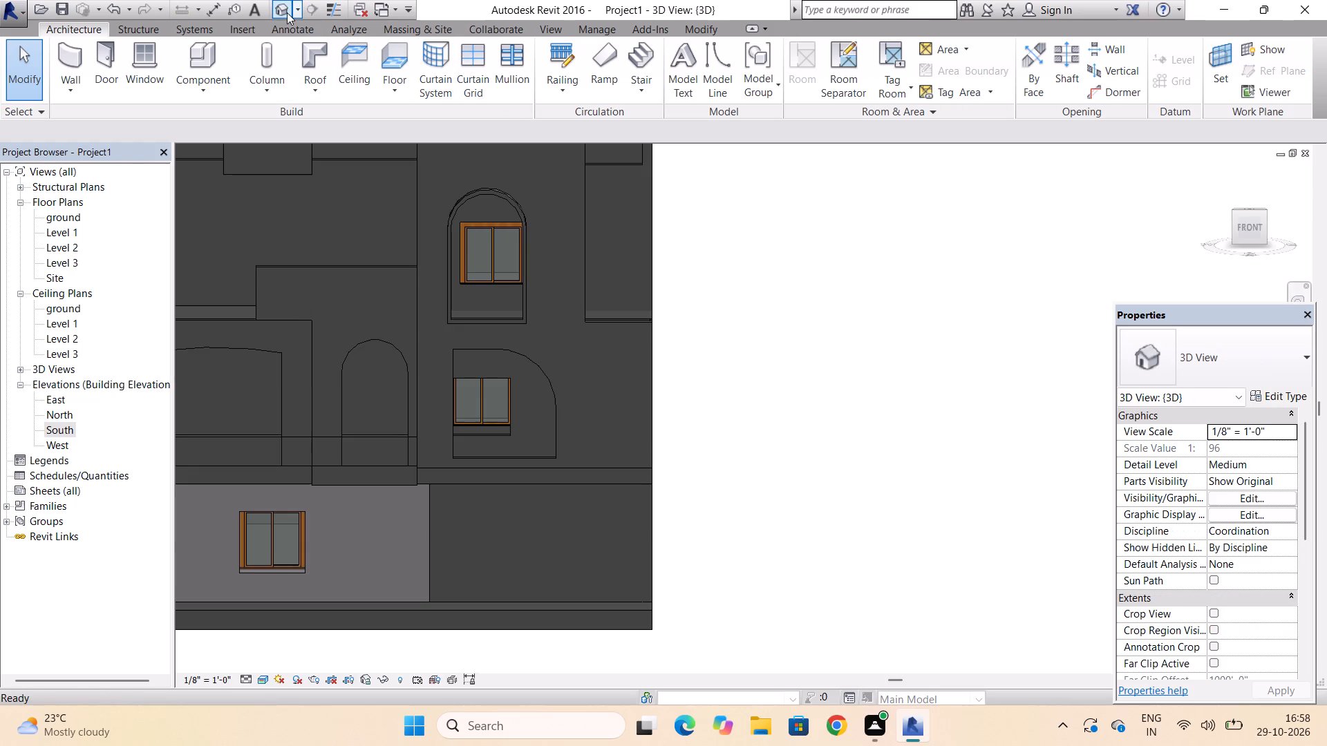
scroll(760, 414, "down", 5)
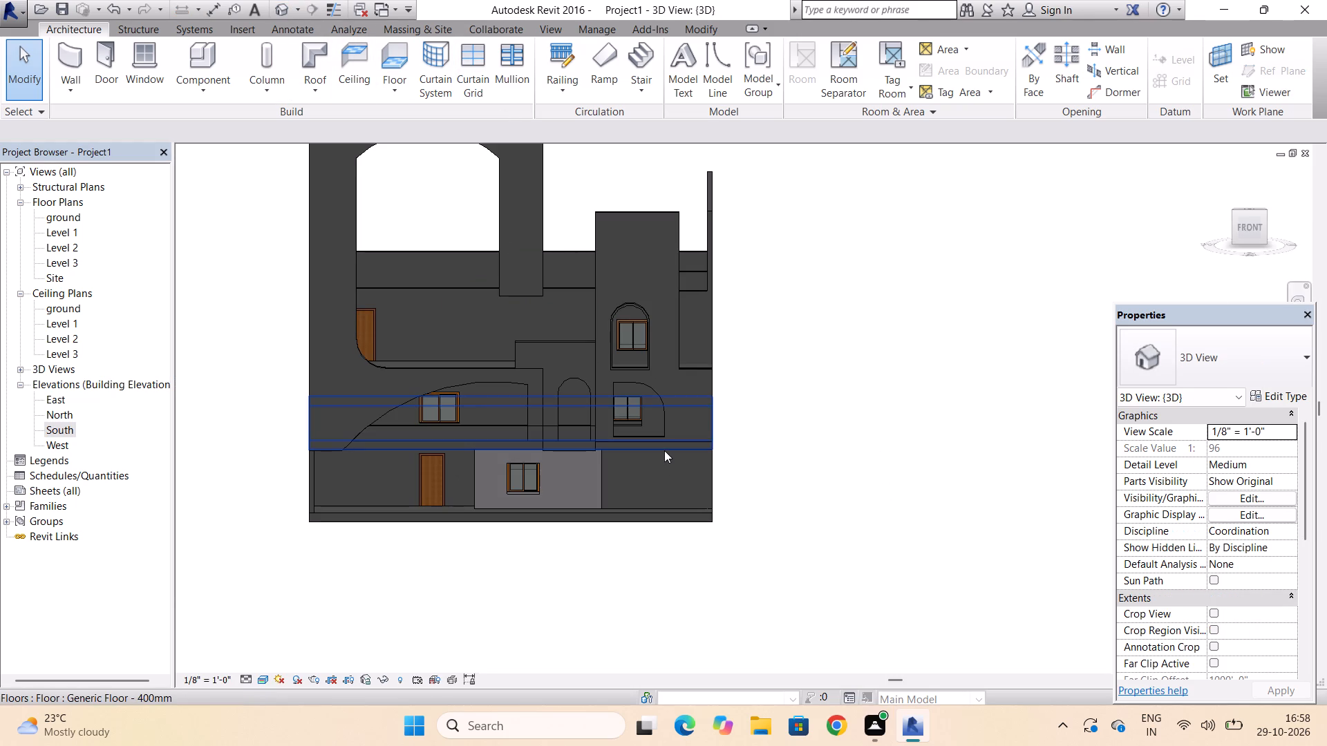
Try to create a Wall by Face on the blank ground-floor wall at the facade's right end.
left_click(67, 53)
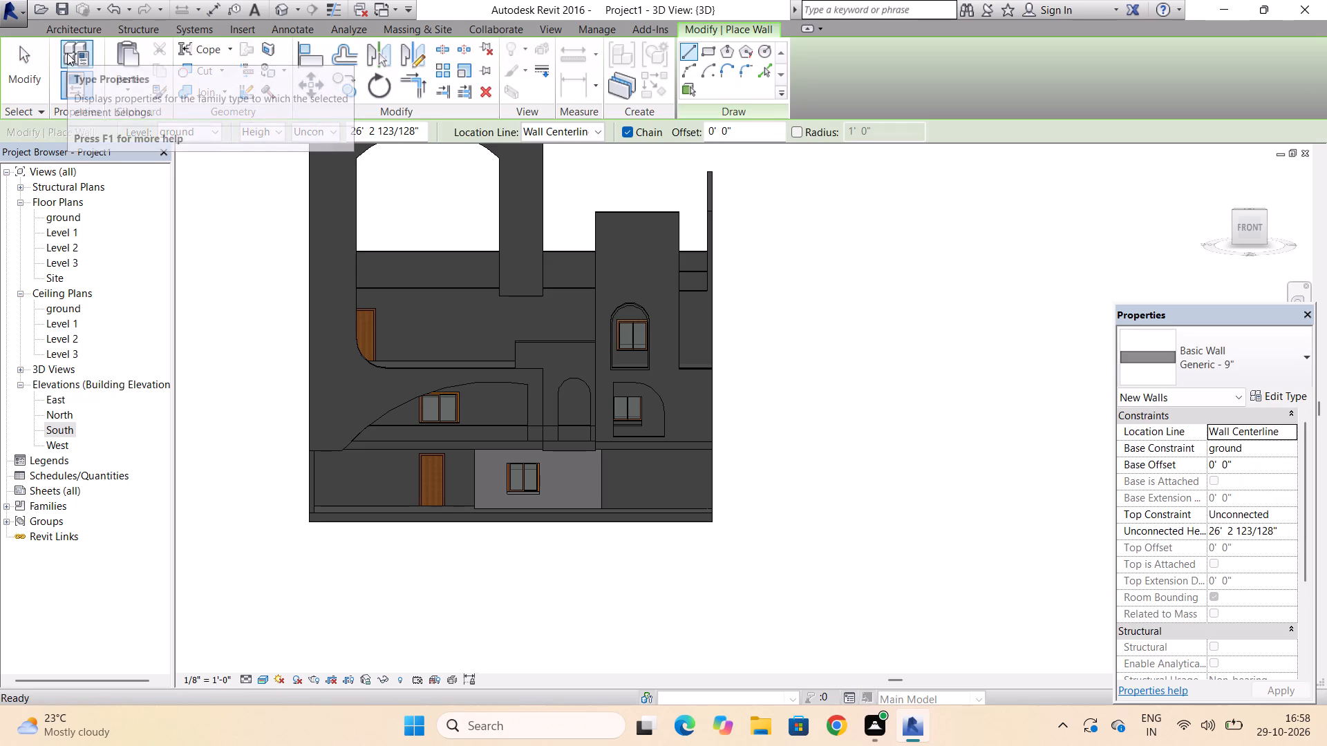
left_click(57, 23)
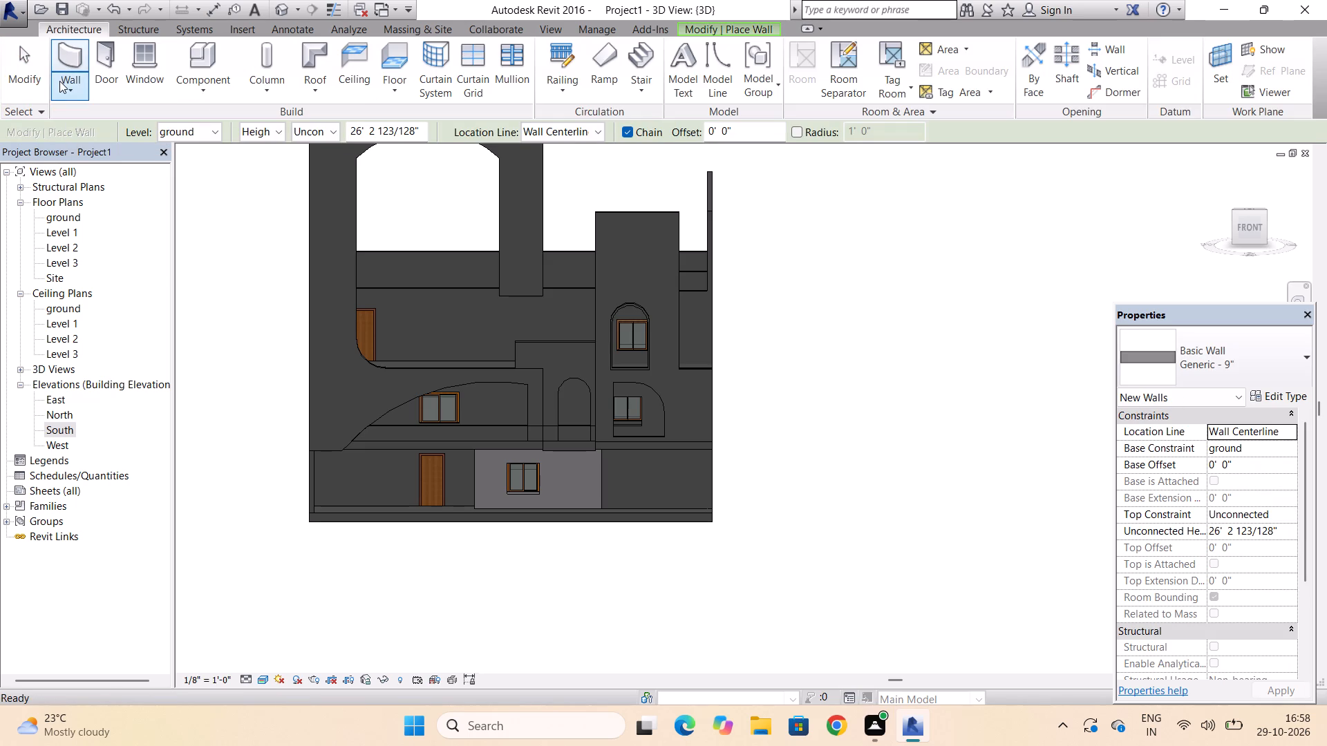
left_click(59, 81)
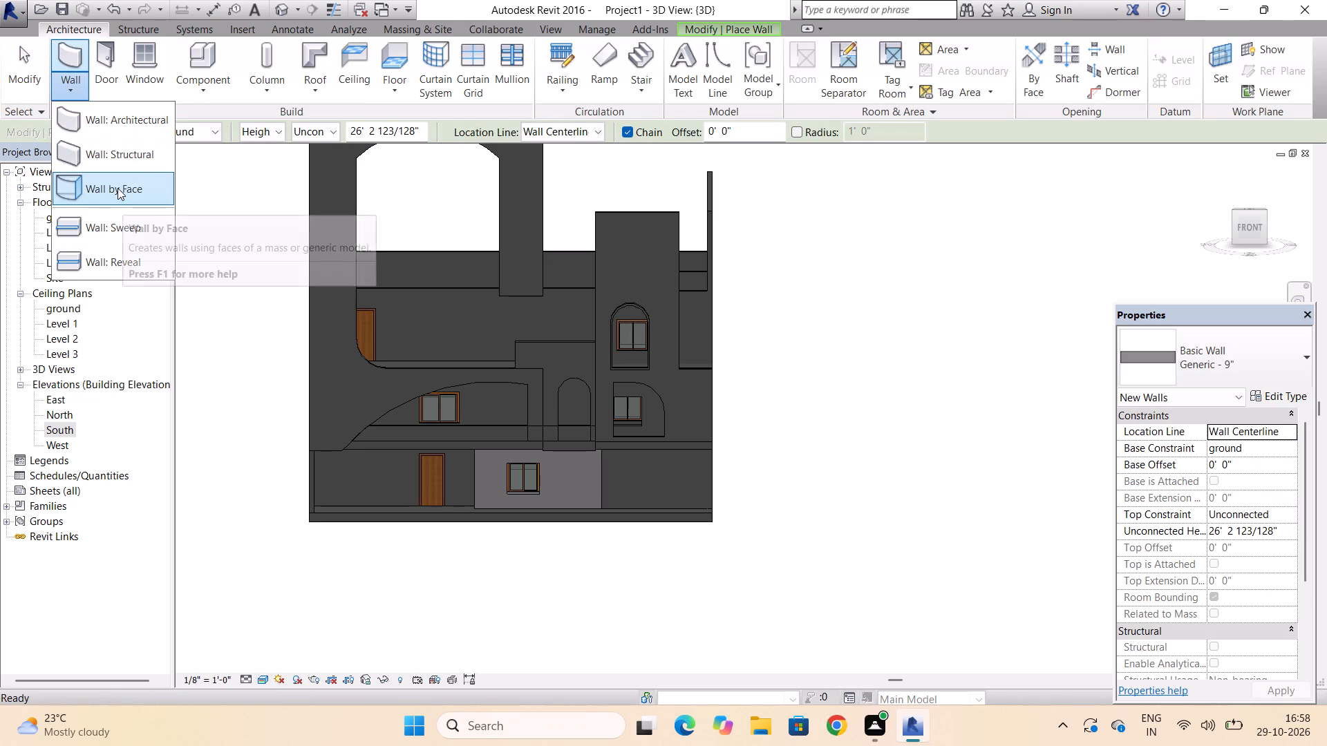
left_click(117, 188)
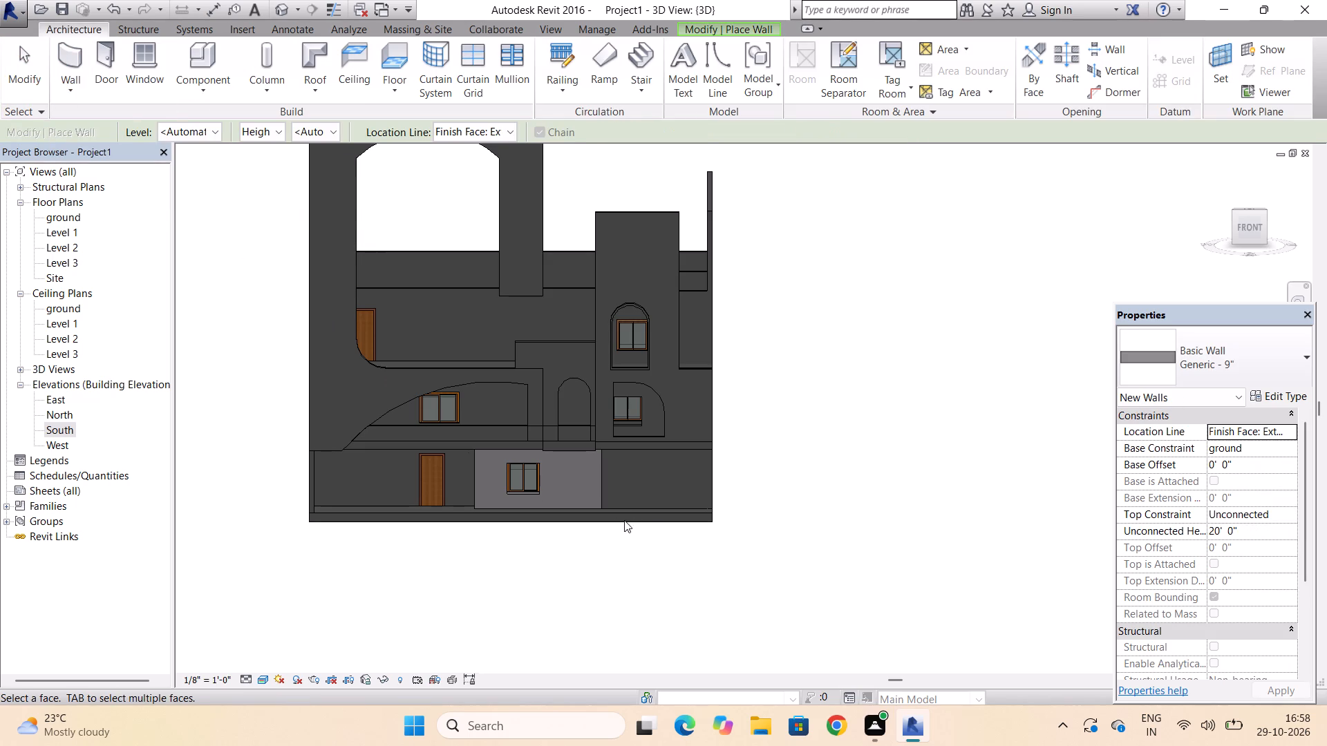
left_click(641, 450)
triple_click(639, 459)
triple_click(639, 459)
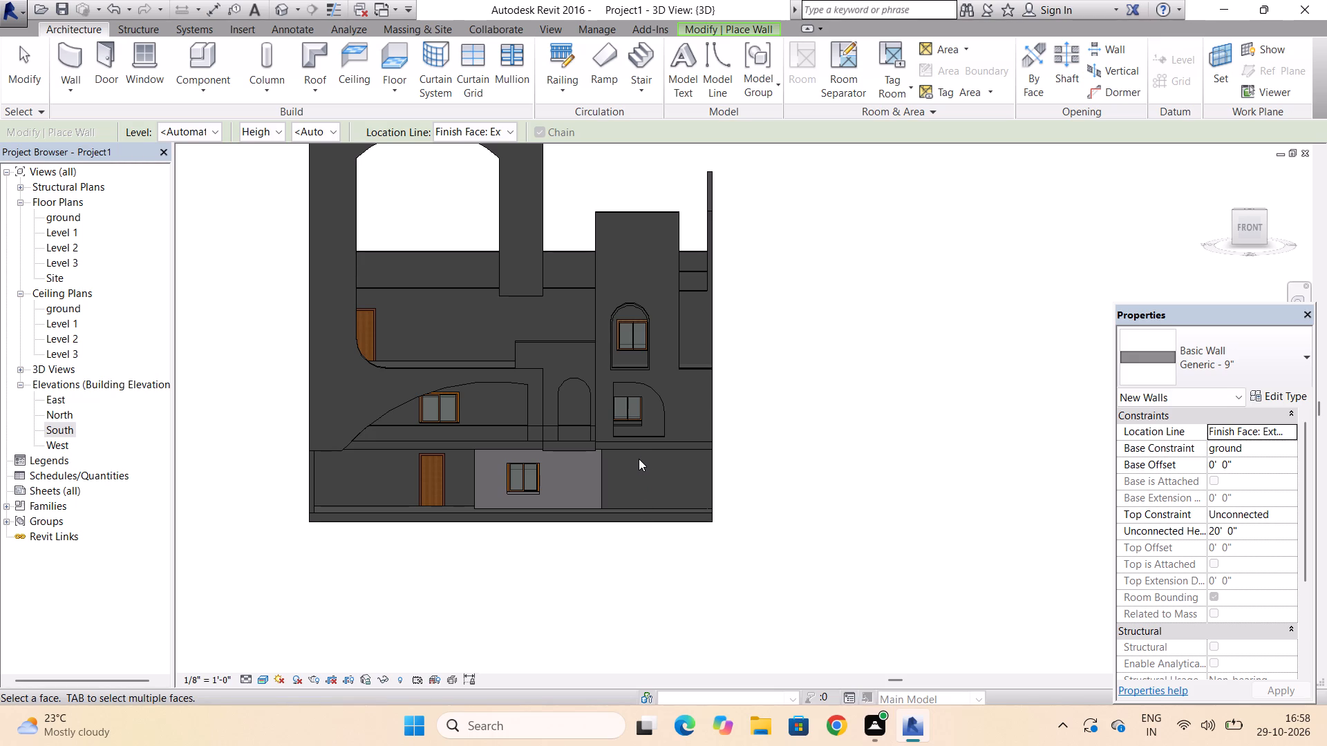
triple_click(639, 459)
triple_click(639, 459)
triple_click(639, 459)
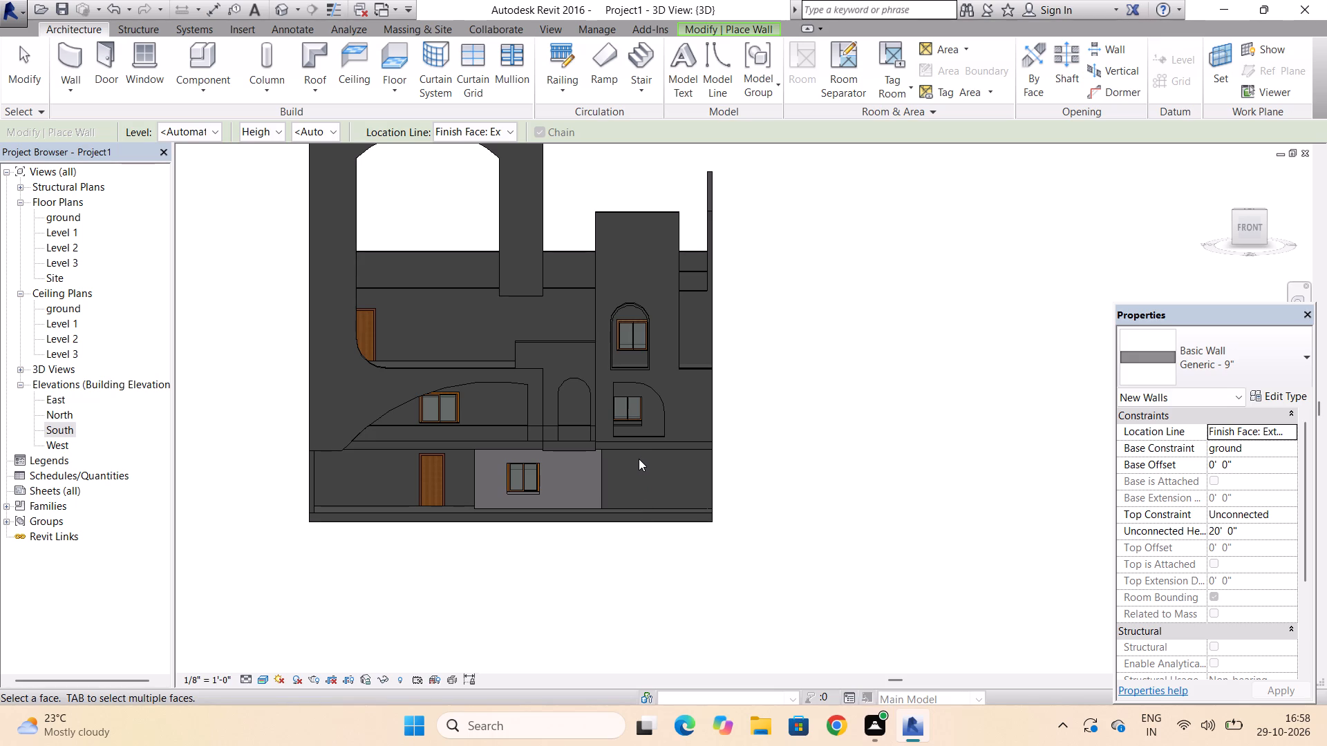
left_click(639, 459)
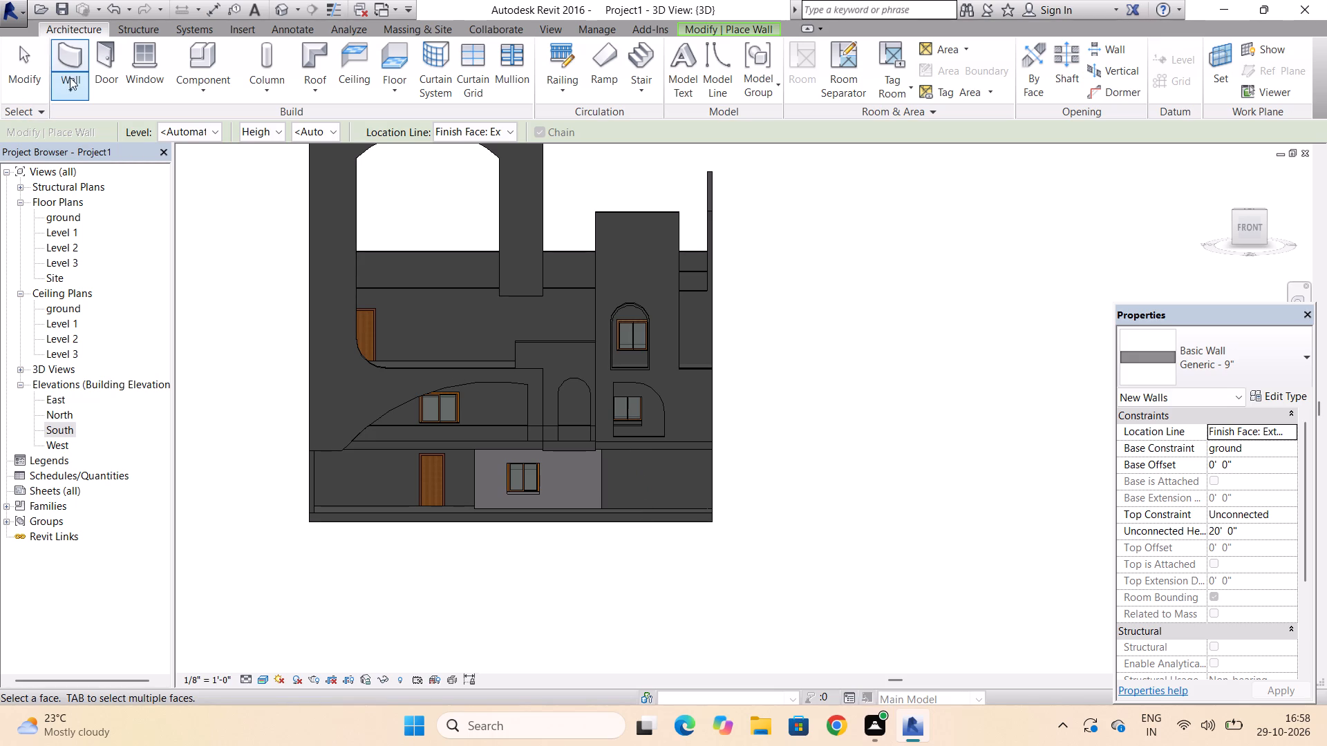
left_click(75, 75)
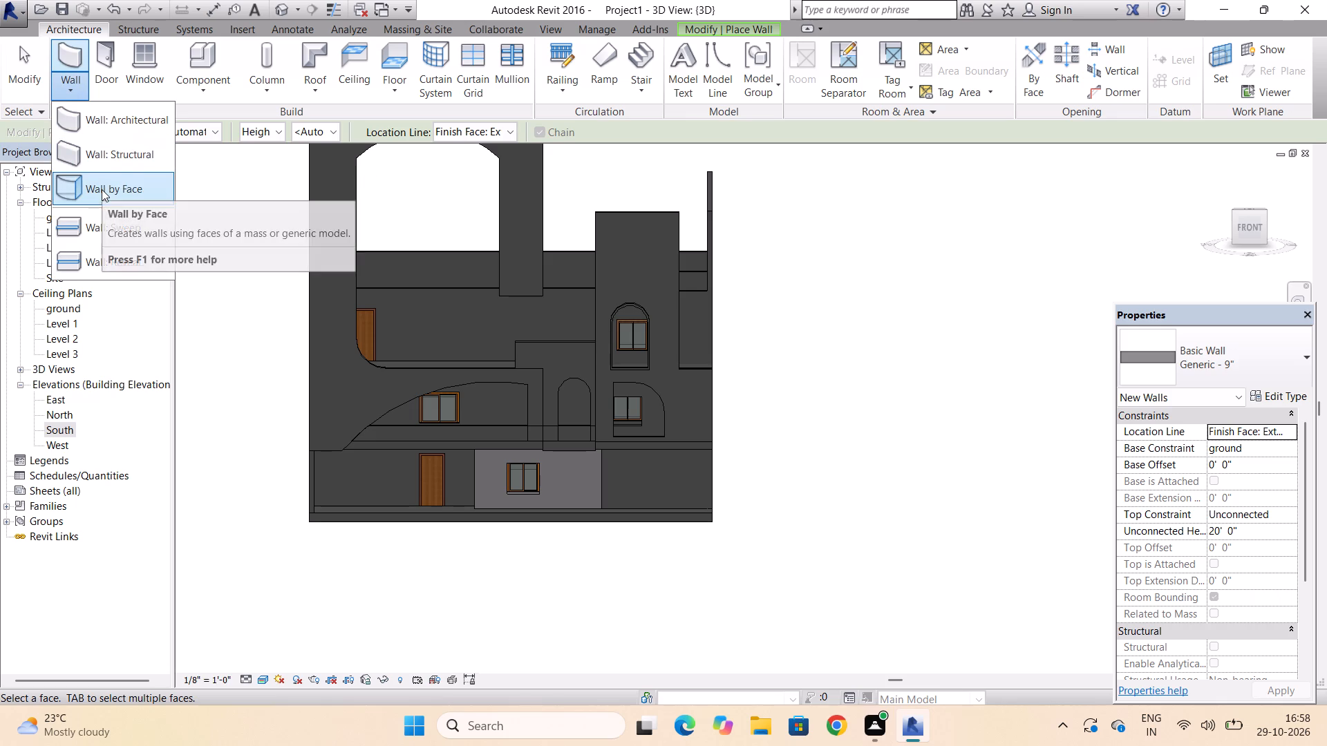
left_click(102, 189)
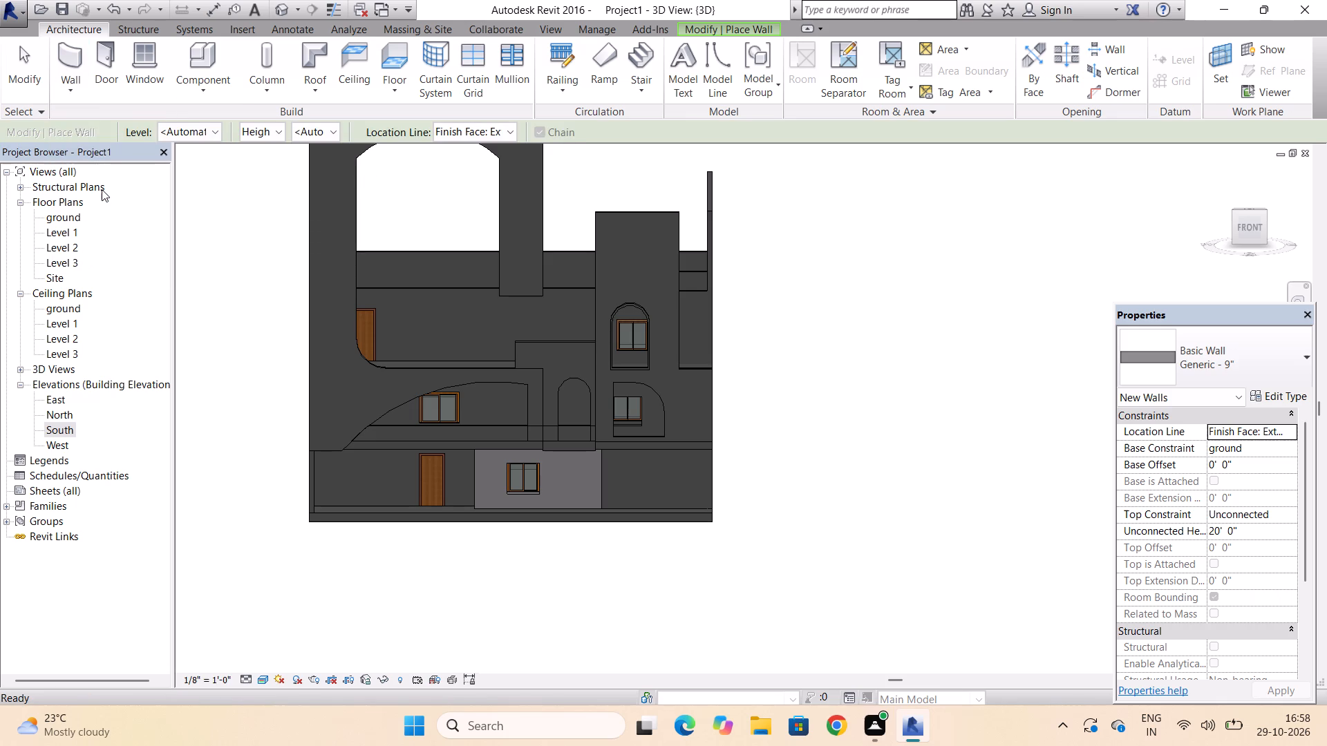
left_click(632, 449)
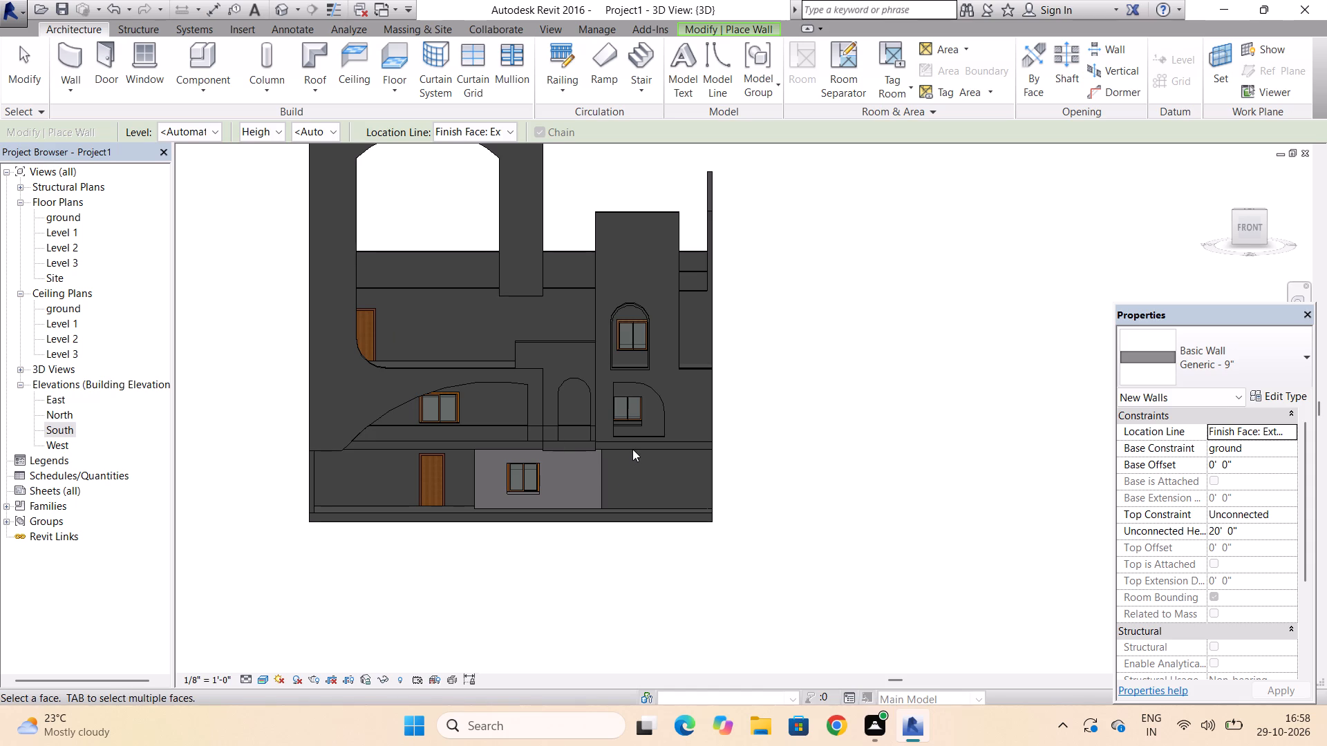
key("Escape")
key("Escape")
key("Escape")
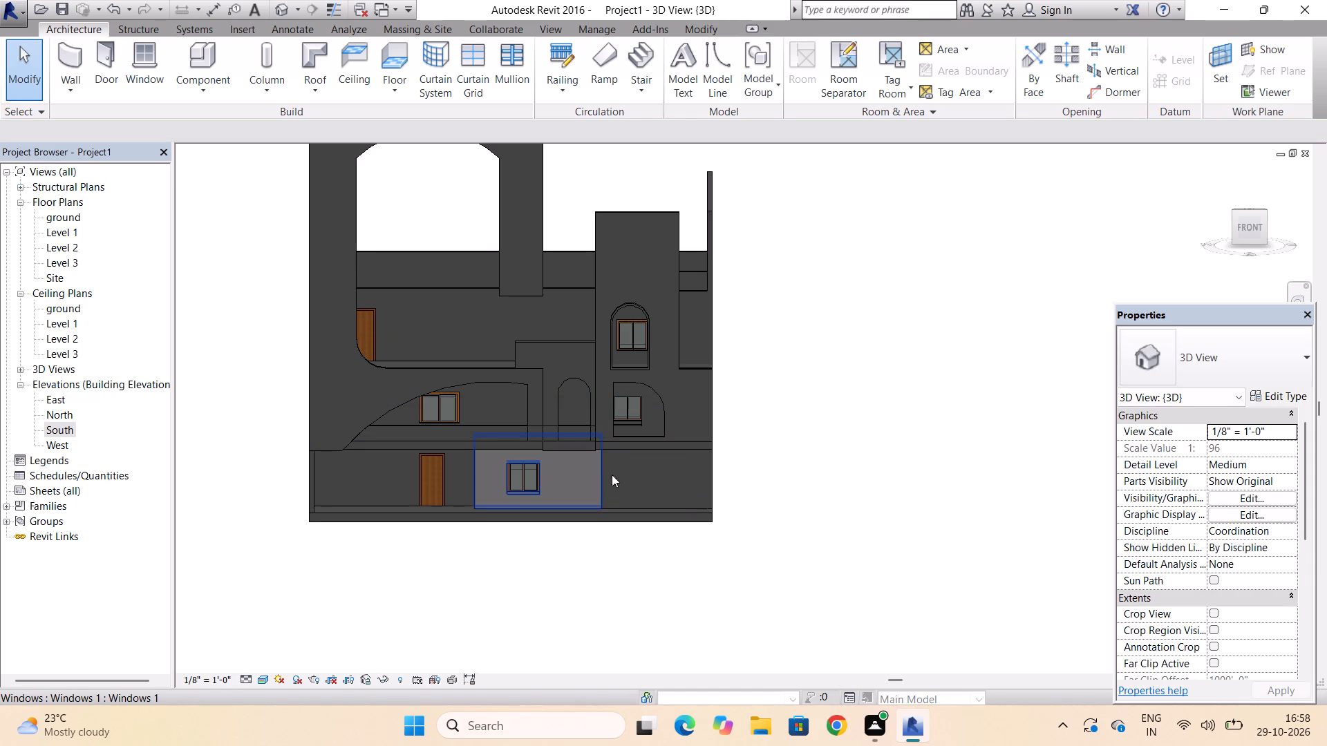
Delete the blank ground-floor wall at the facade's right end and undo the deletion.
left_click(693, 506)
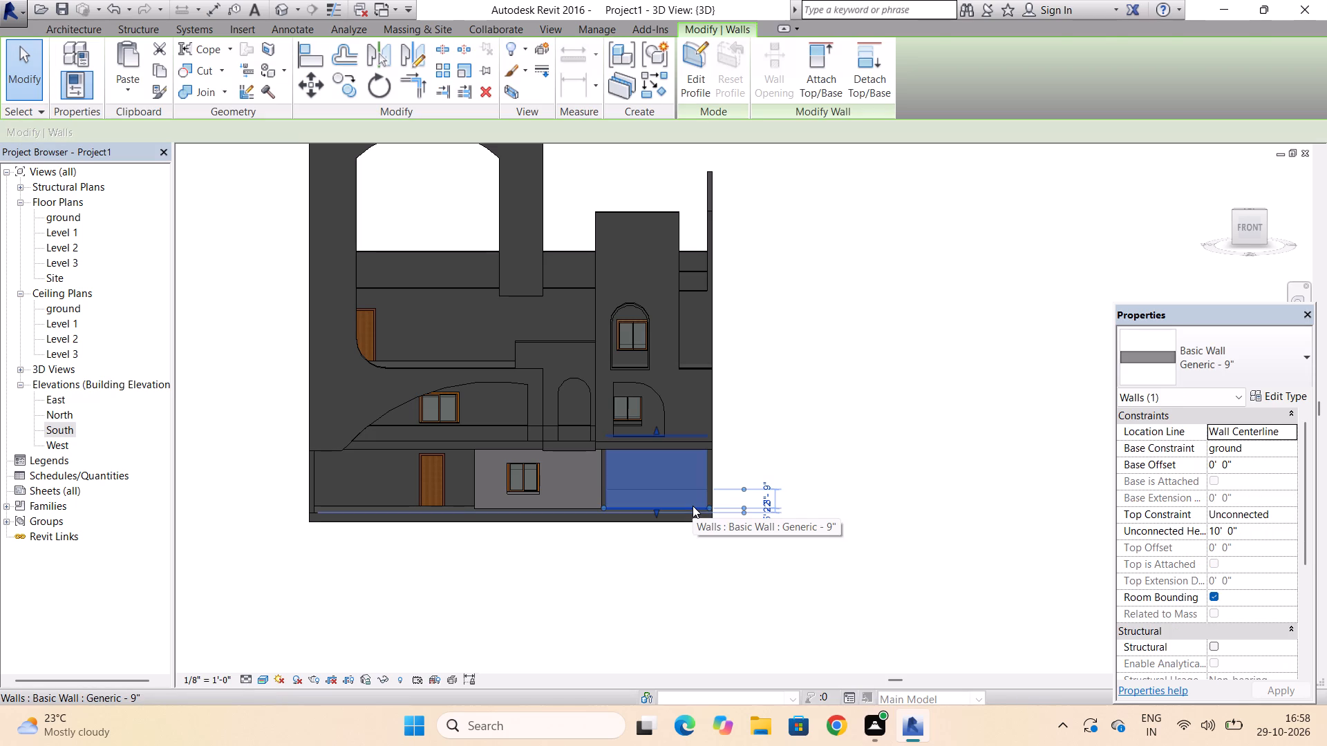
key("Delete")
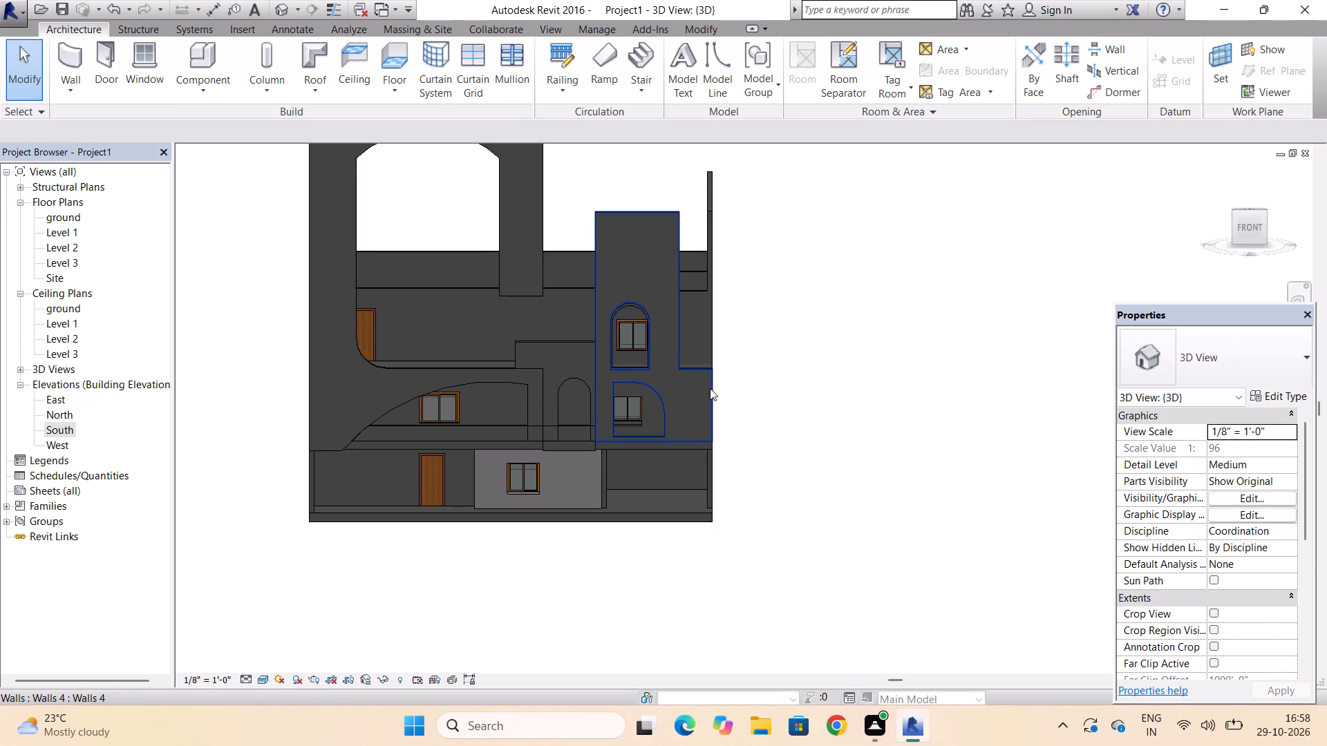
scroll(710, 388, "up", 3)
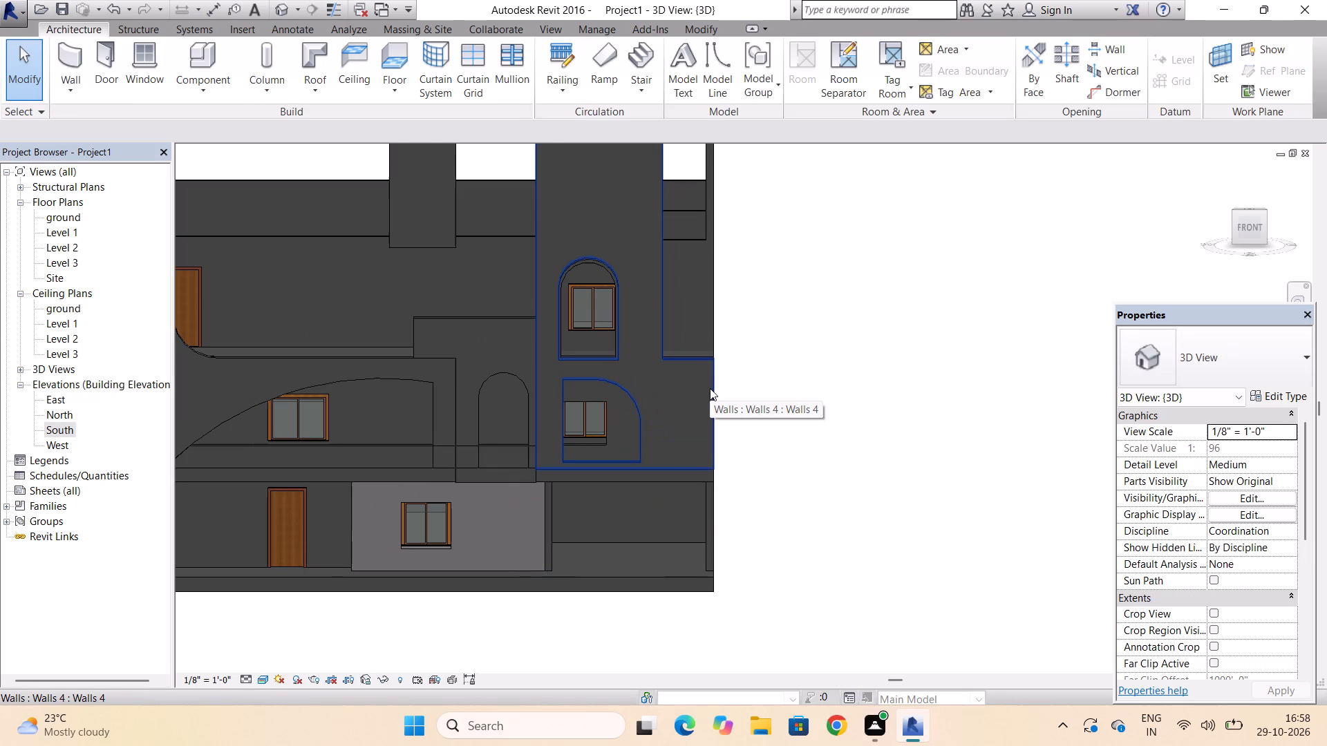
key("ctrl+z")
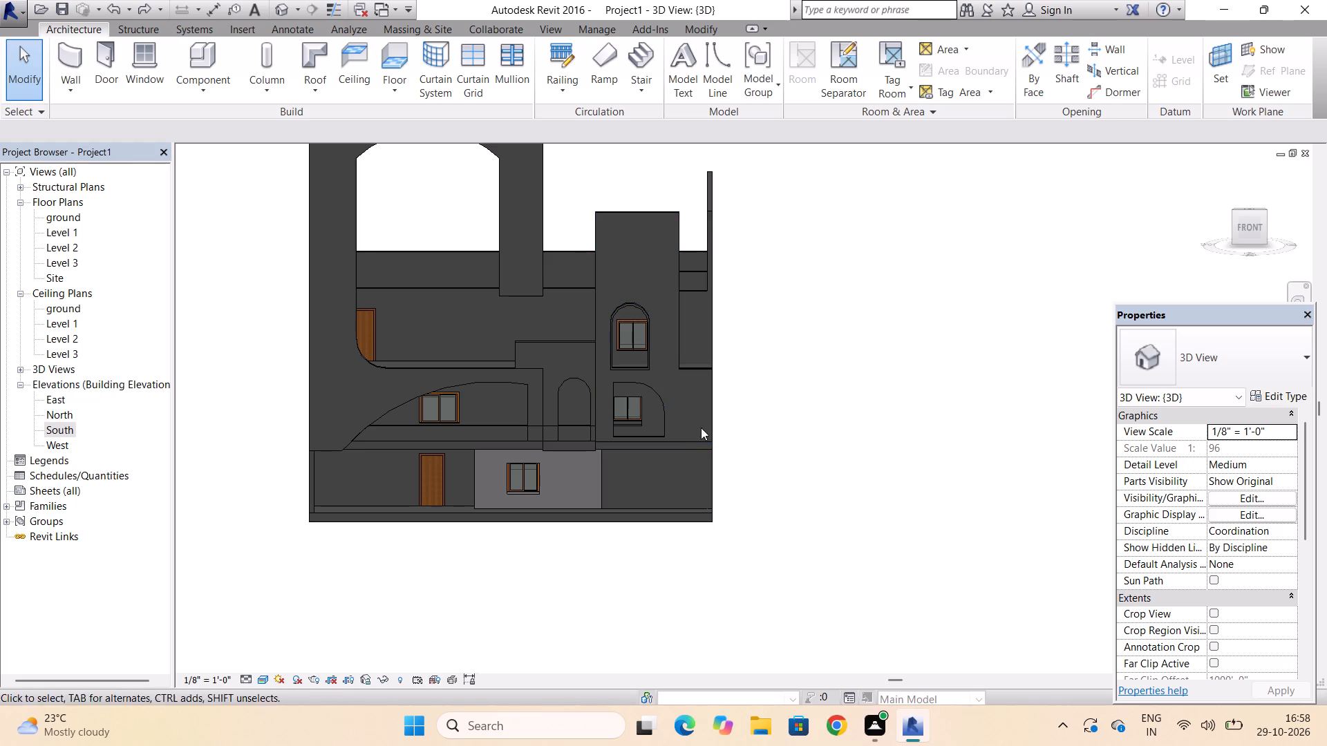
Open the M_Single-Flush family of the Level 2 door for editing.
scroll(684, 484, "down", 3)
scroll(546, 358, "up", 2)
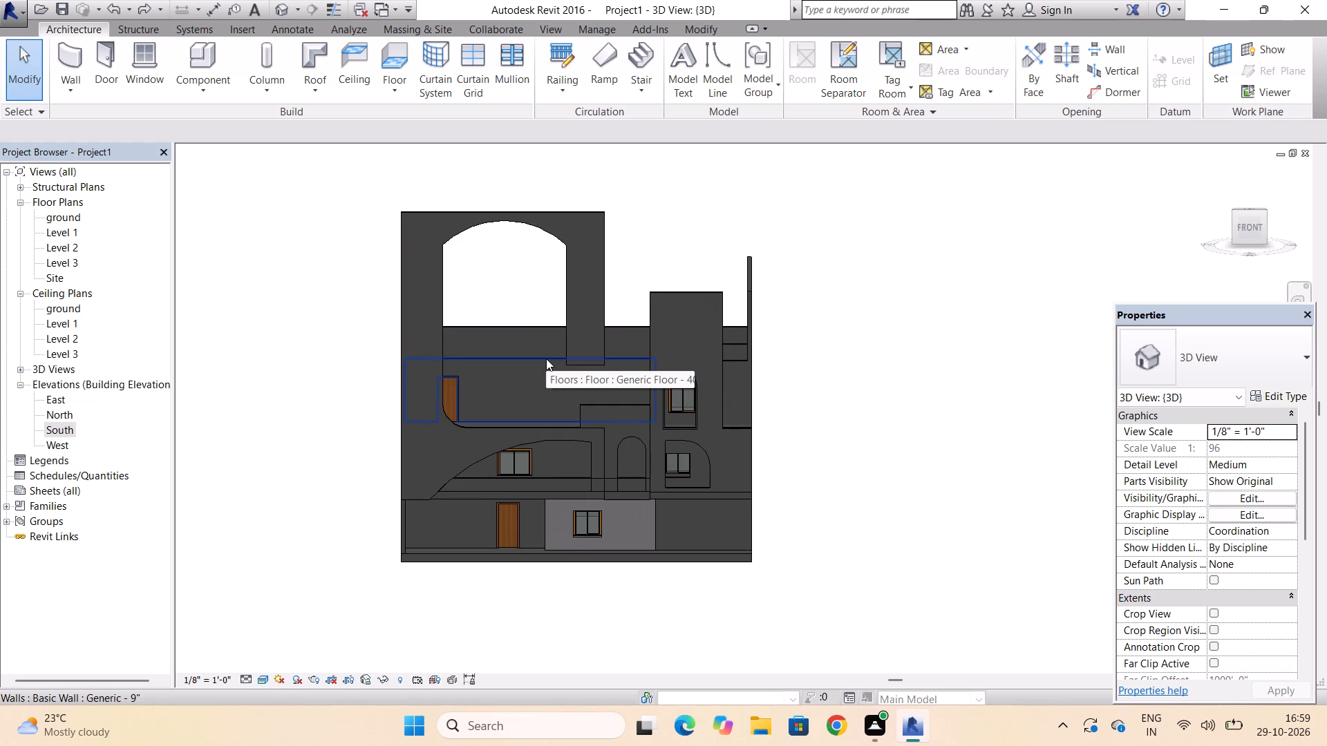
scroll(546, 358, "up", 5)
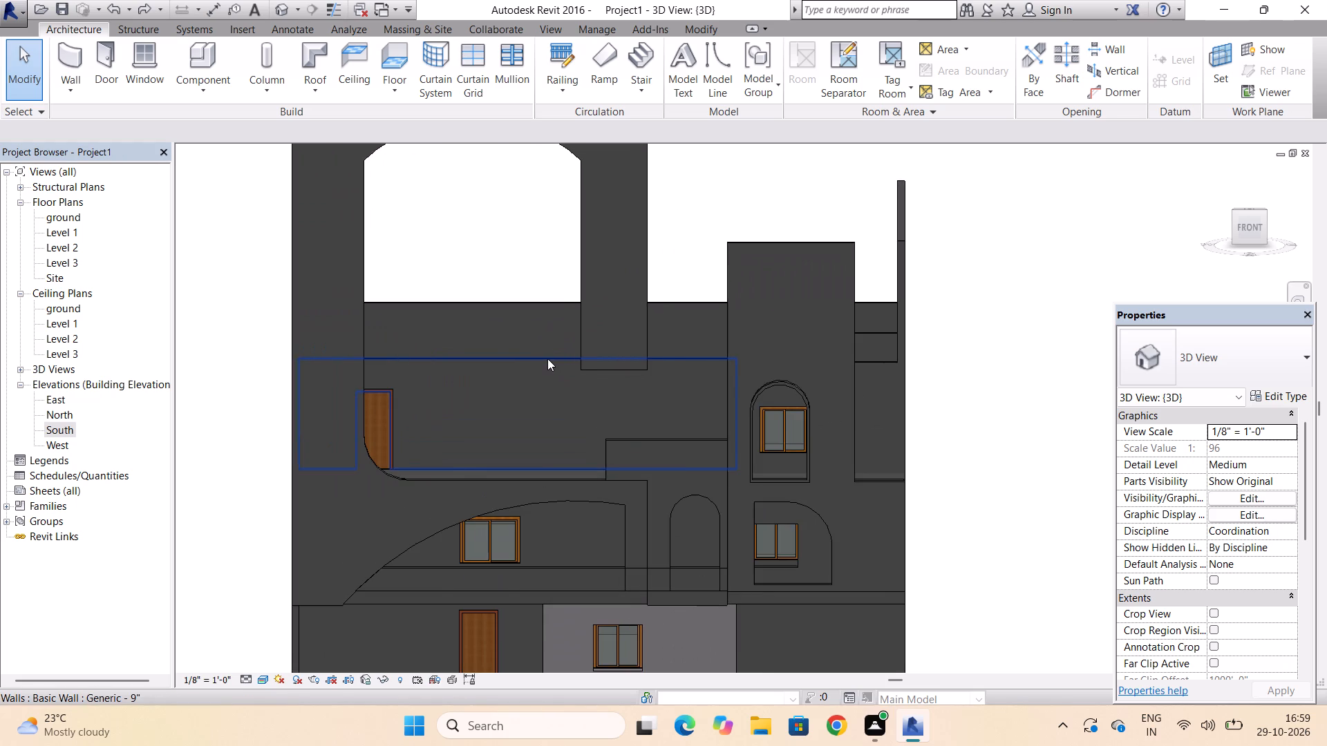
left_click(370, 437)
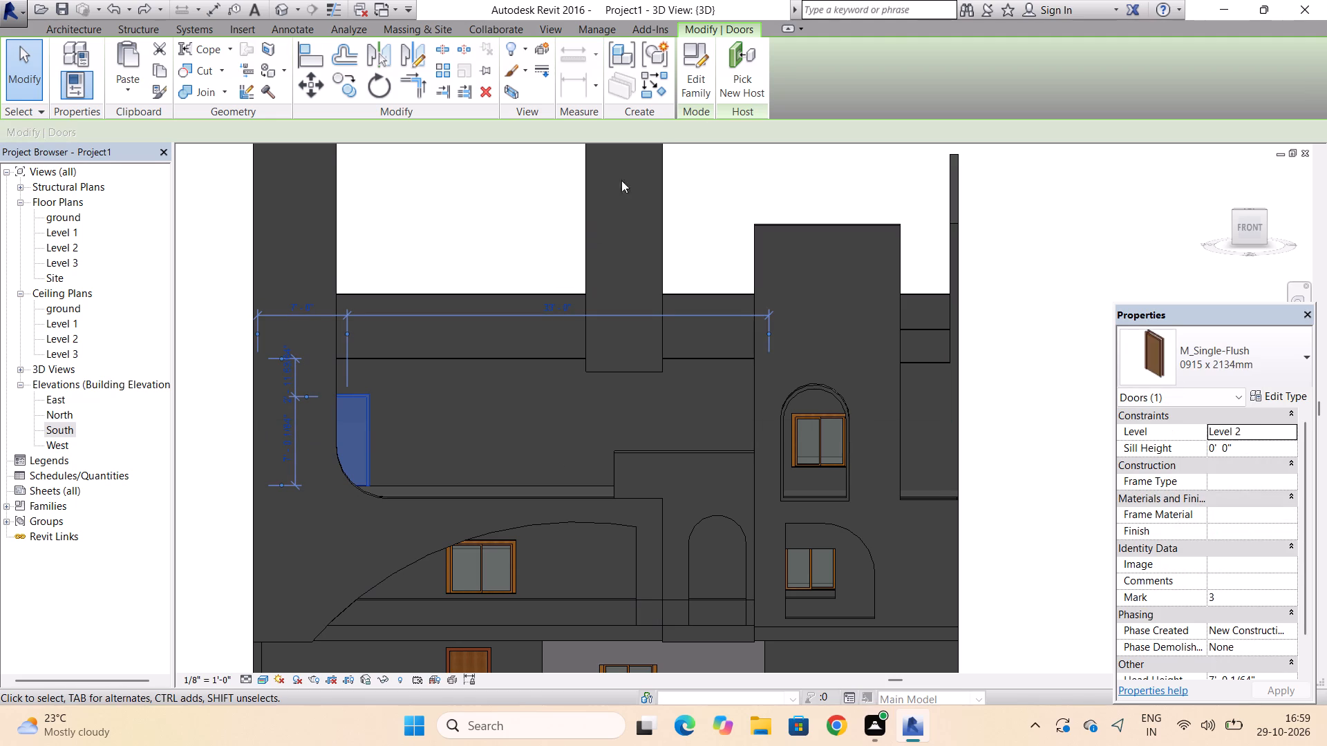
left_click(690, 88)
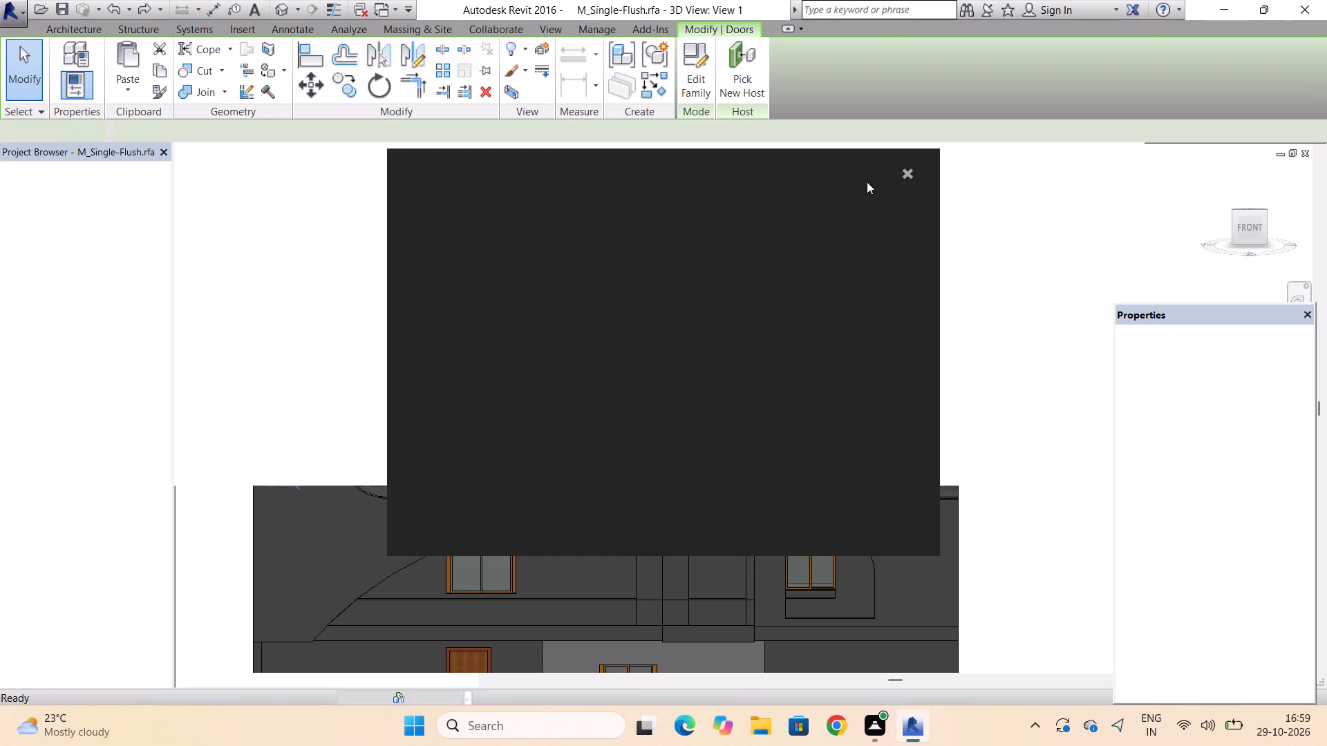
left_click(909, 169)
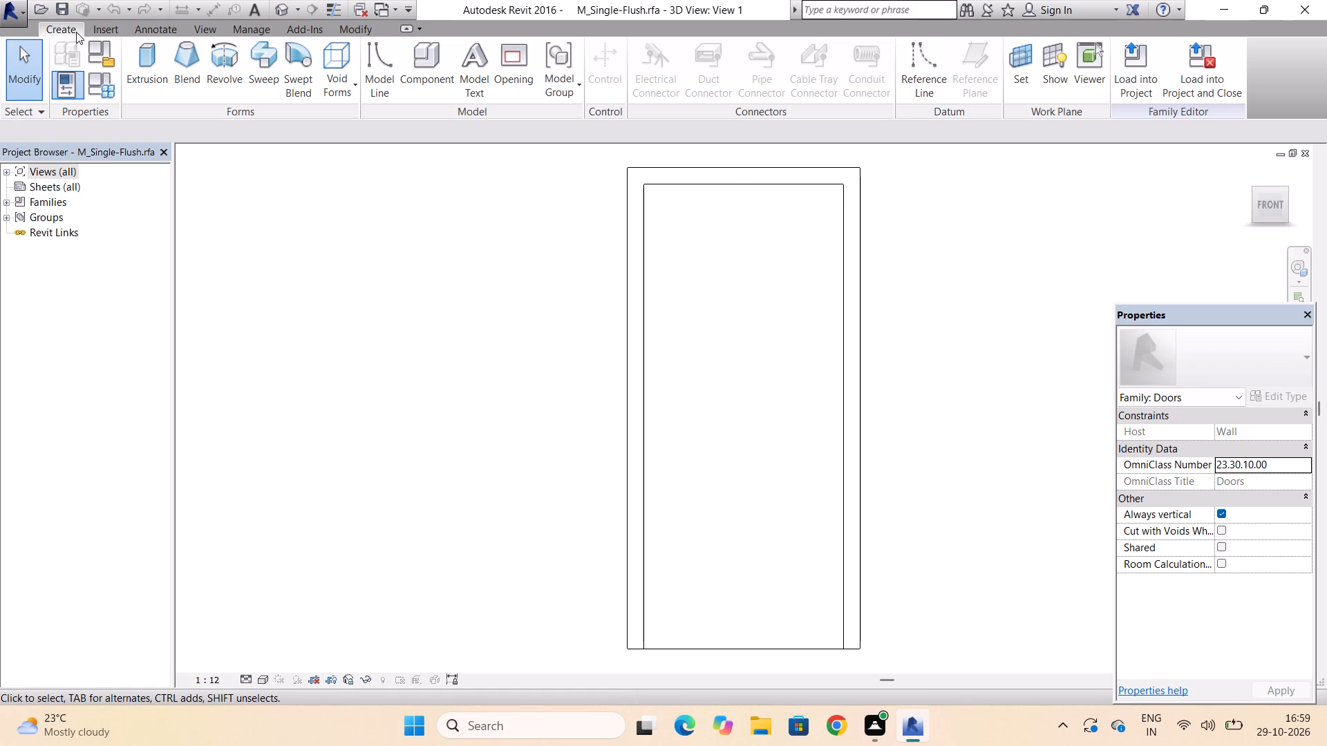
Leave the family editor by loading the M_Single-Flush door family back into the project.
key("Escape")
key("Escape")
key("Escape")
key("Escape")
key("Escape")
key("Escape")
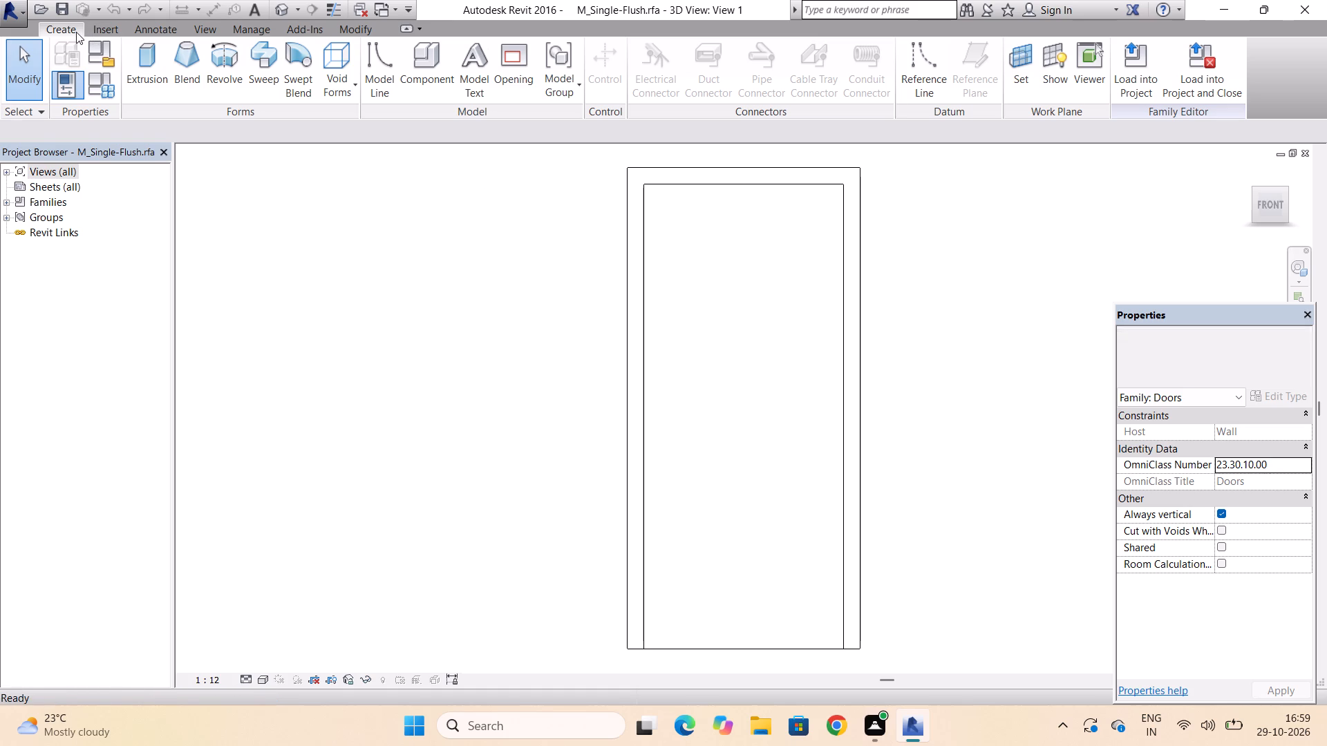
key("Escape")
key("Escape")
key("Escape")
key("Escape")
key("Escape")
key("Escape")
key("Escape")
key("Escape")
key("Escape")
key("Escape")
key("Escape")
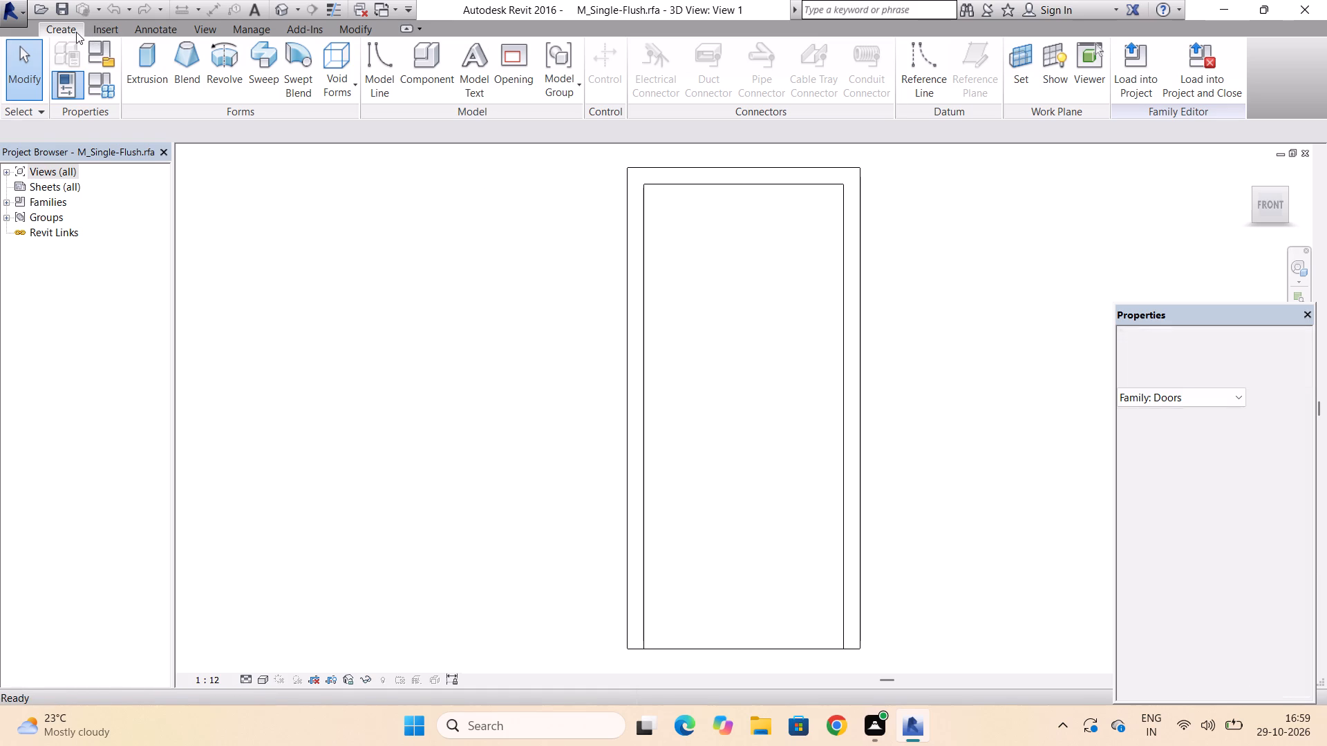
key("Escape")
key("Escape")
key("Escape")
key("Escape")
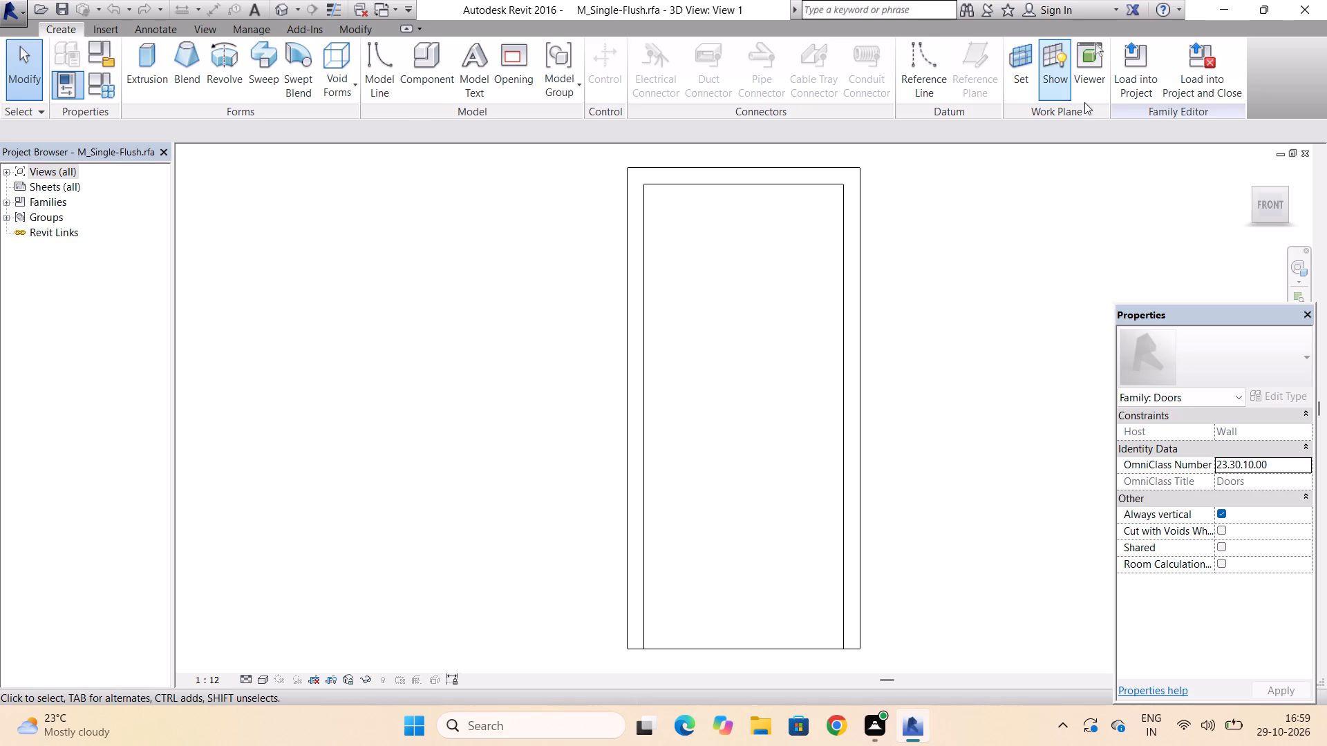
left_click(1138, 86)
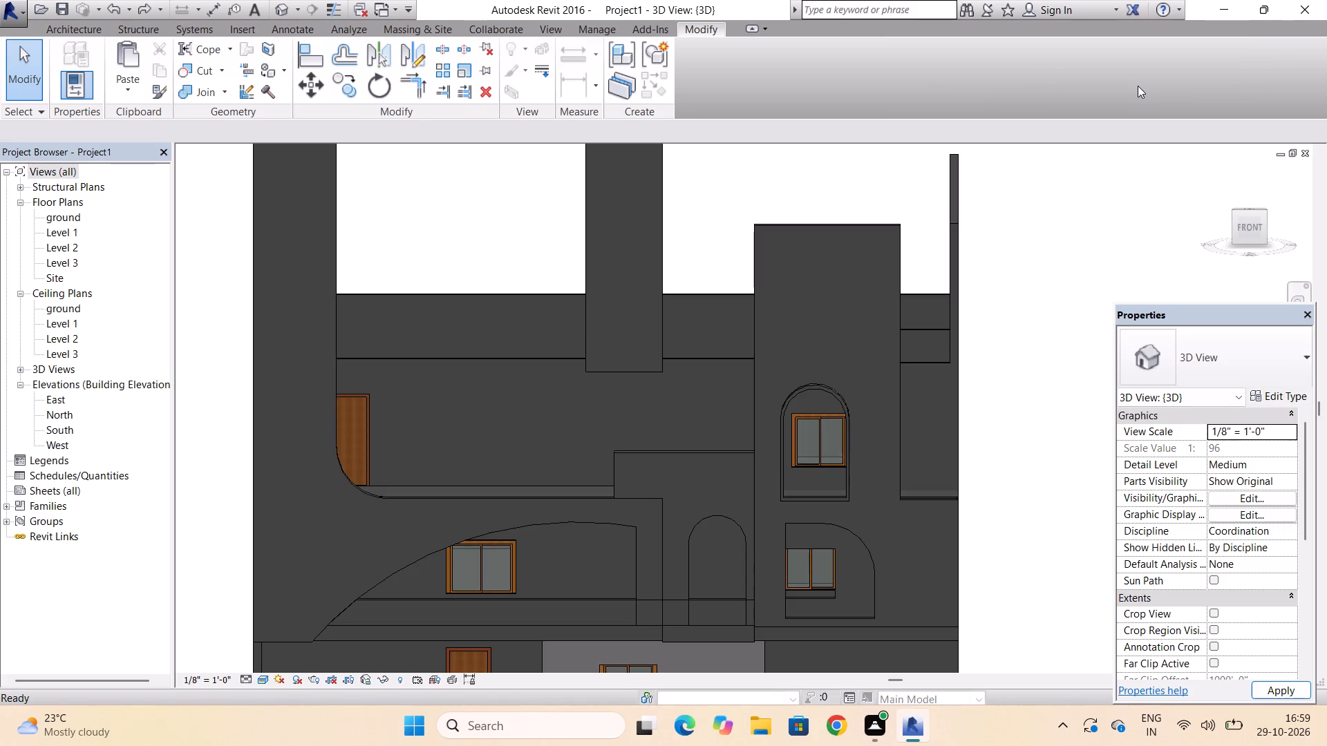
Load the Entry Door Handle family from the US Imperial library's Doors Hardware folder, without placing a component.
left_click(368, 428)
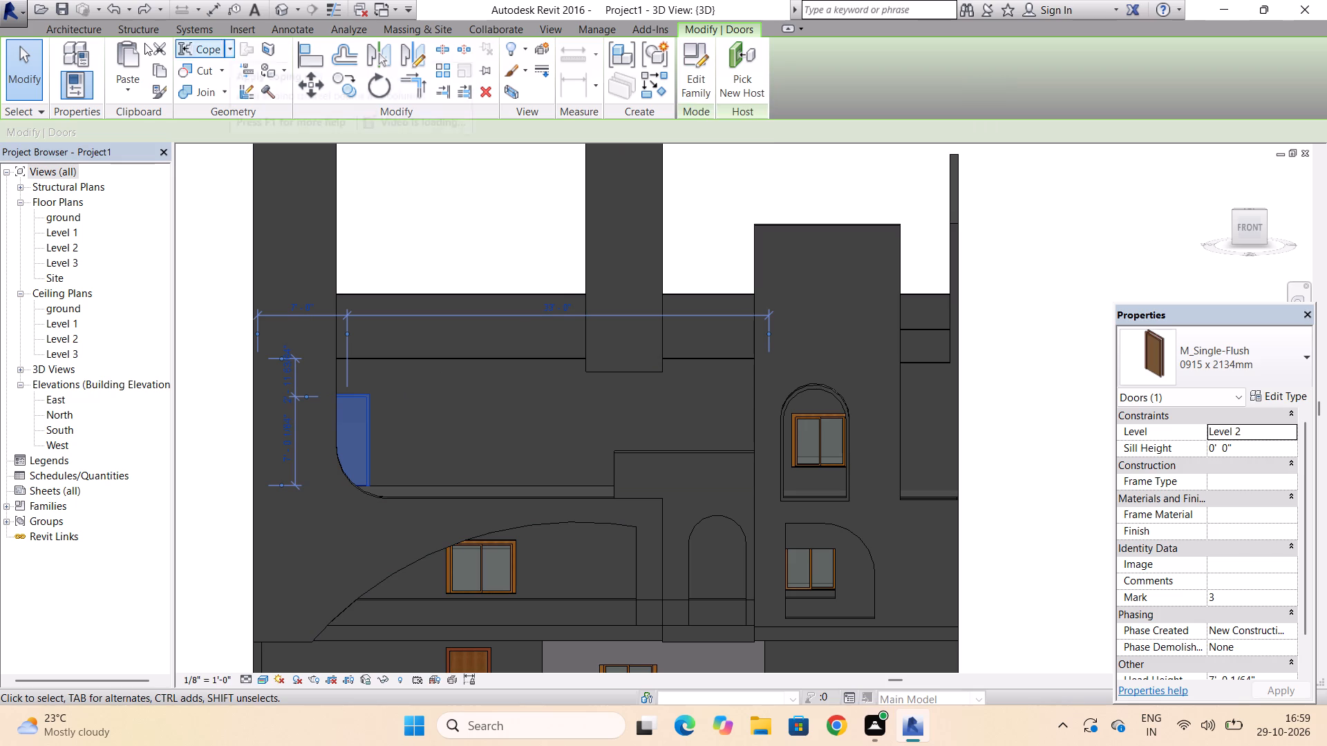
left_click(81, 33)
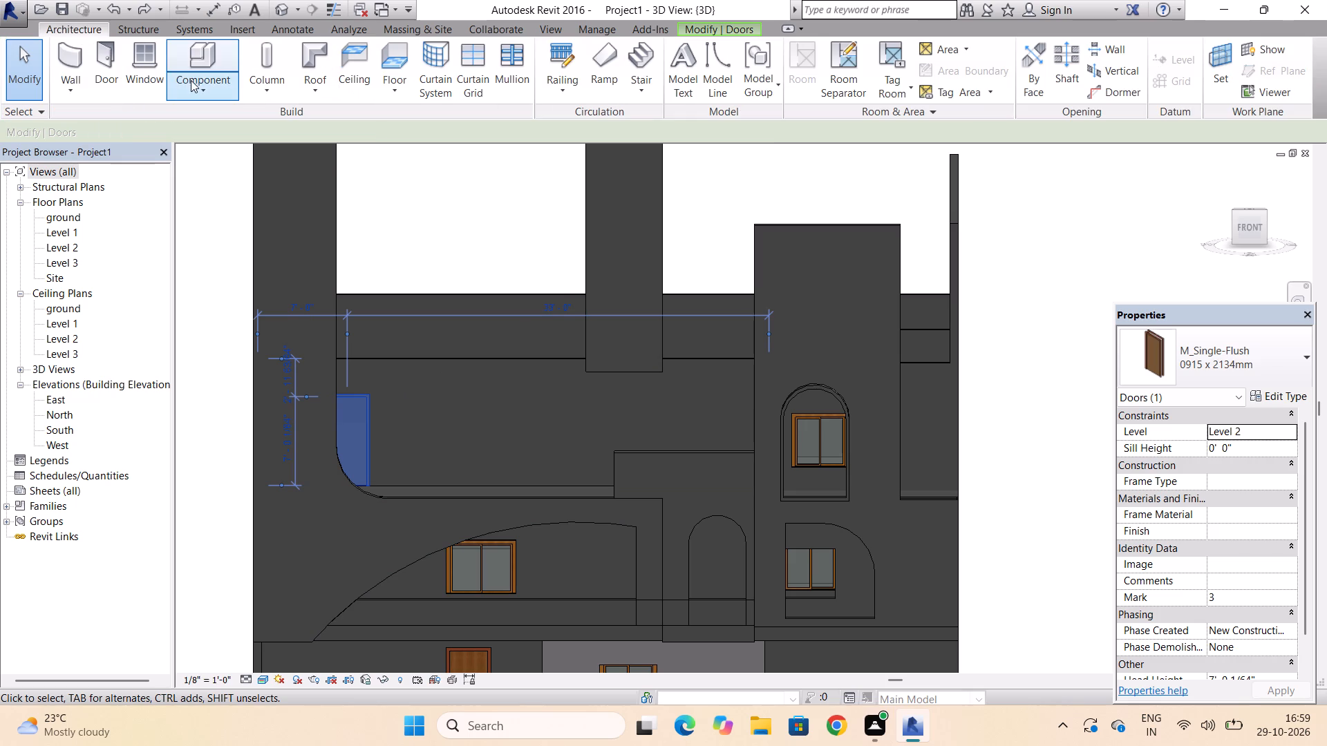
left_click(200, 55)
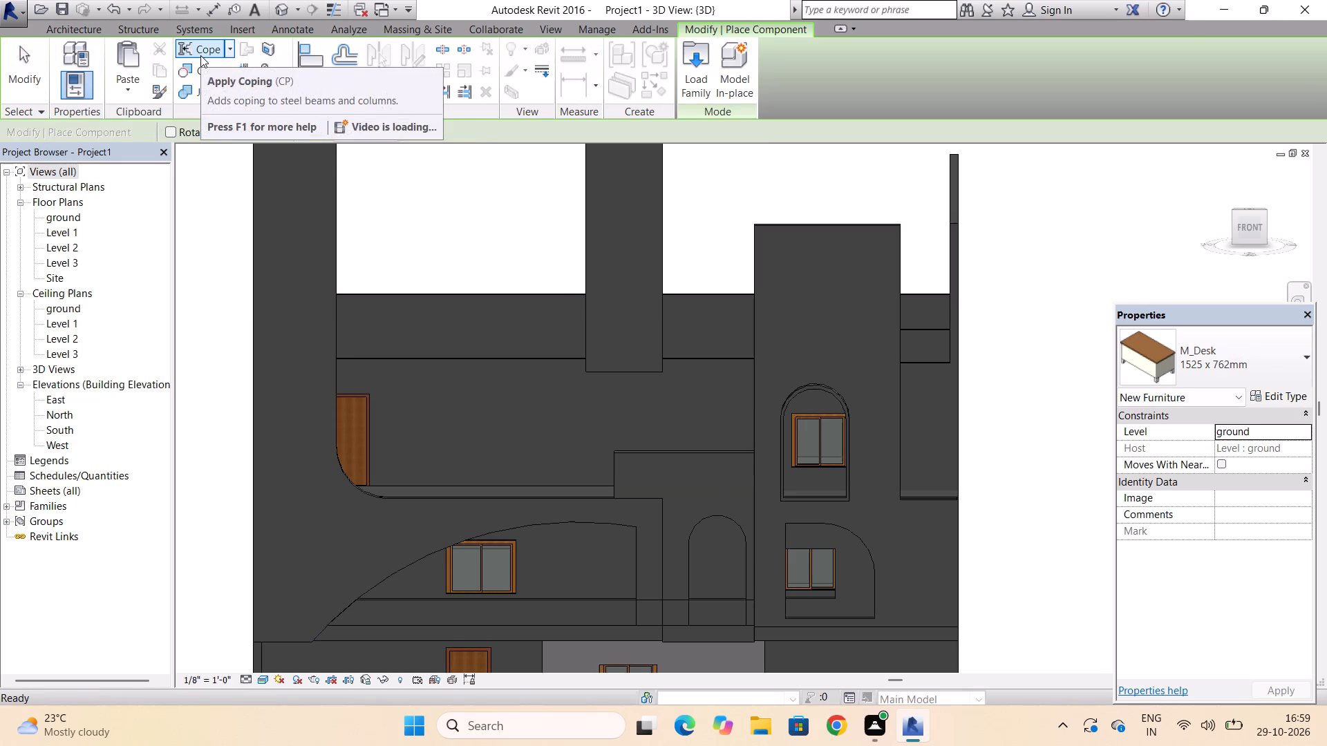
left_click(694, 86)
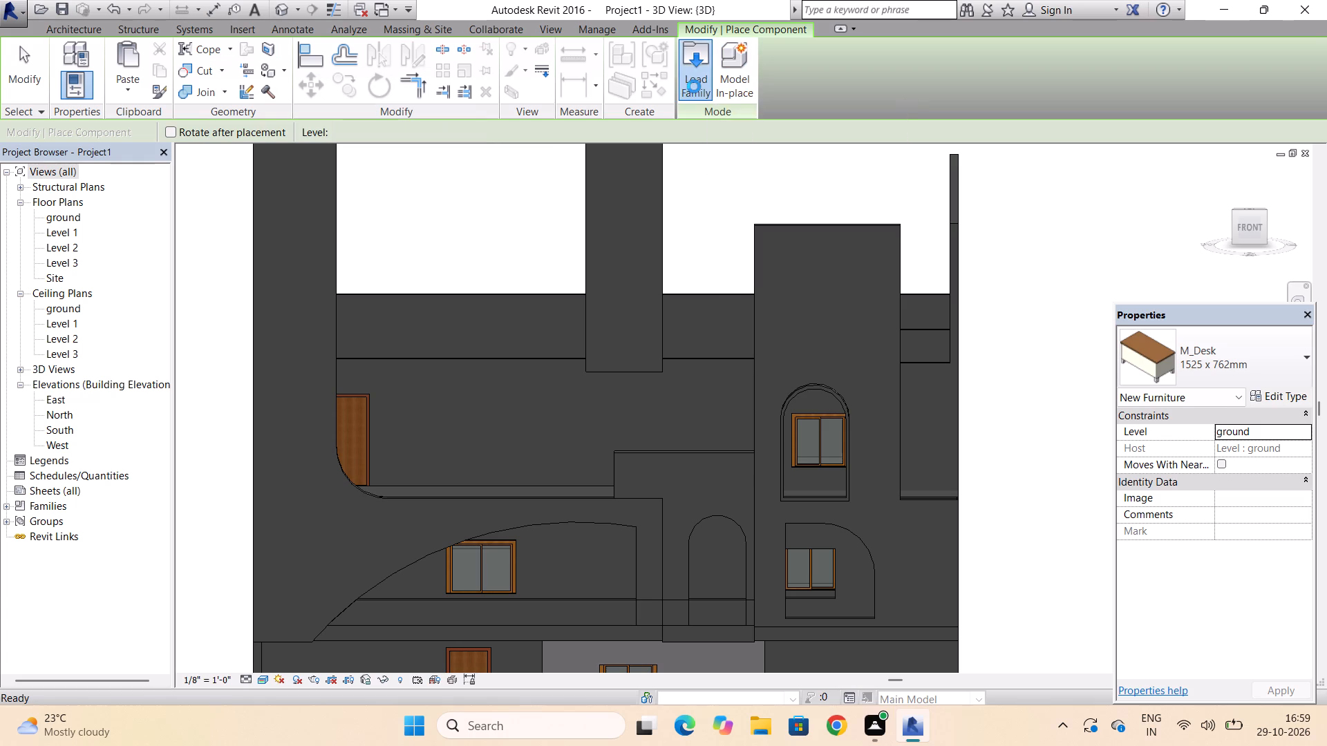
double_click(513, 222)
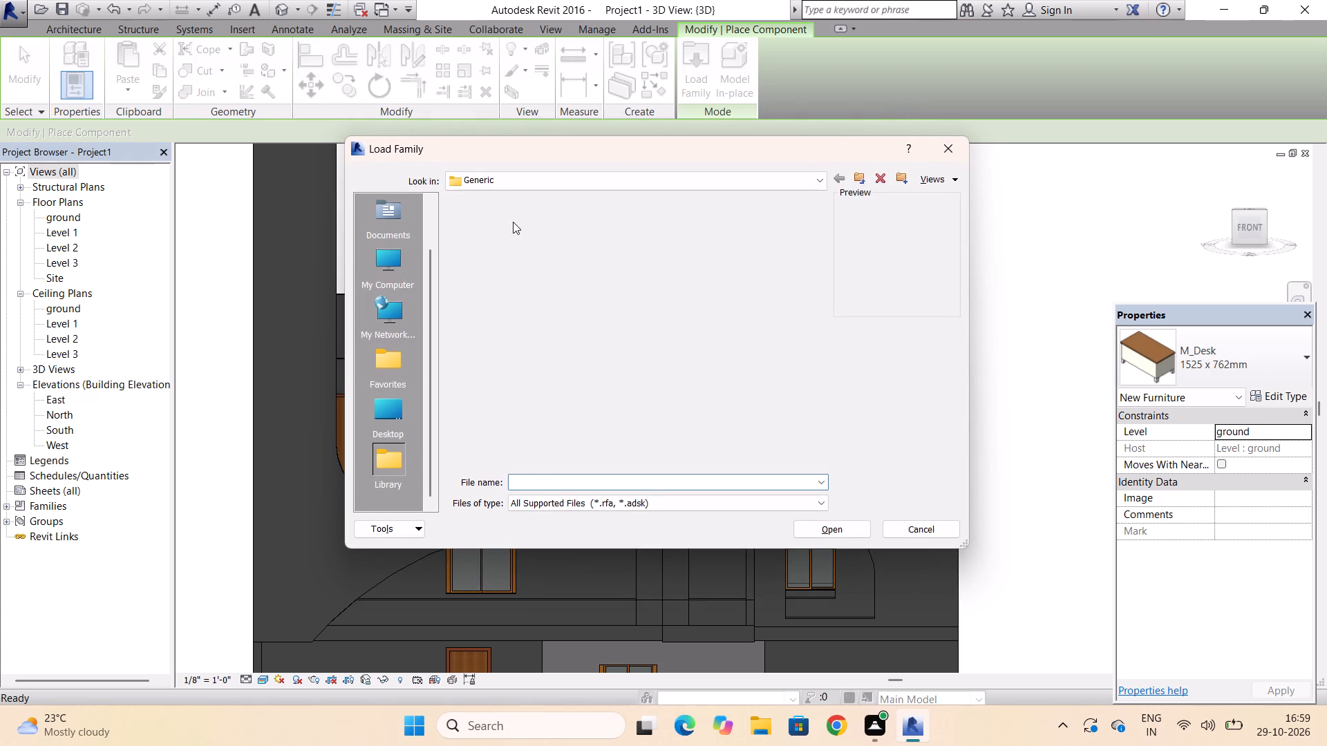
scroll(513, 228, "down", 3)
scroll(500, 300, "down", 5)
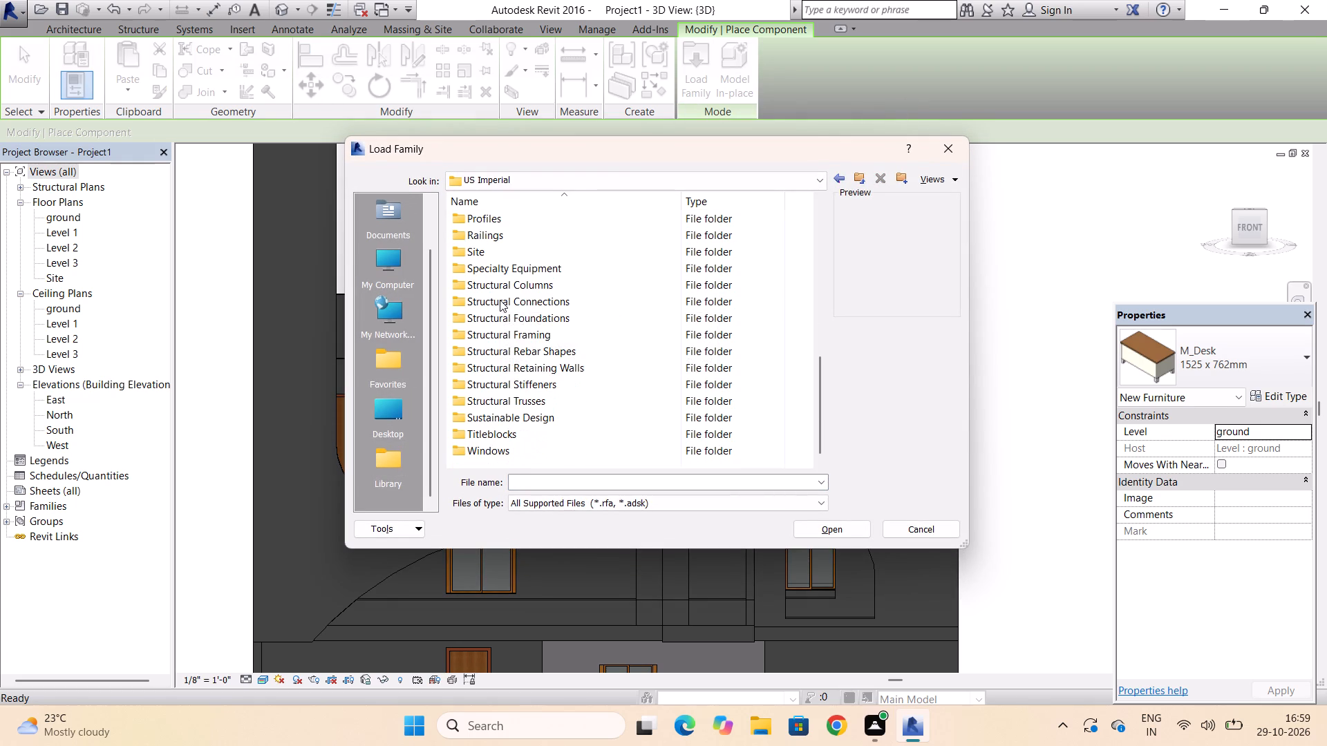
scroll(500, 300, "up", 2)
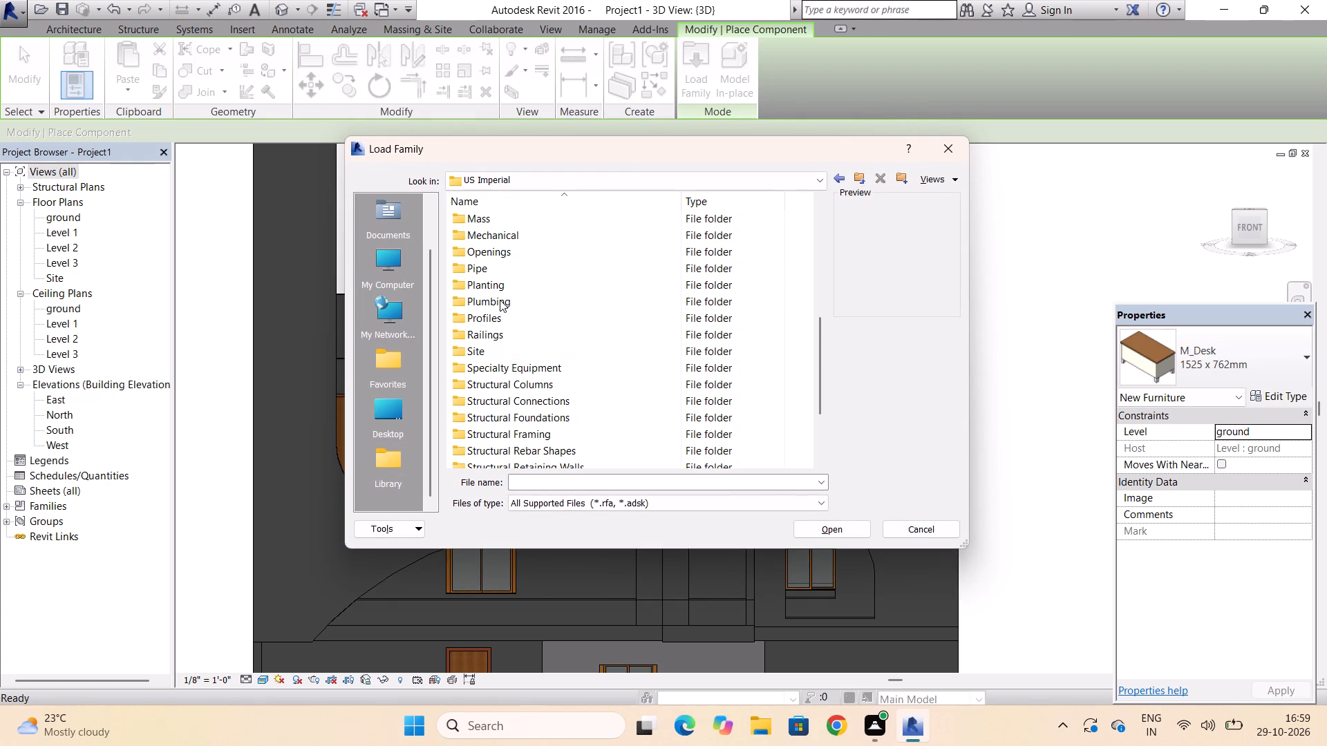
scroll(500, 300, "up", 1)
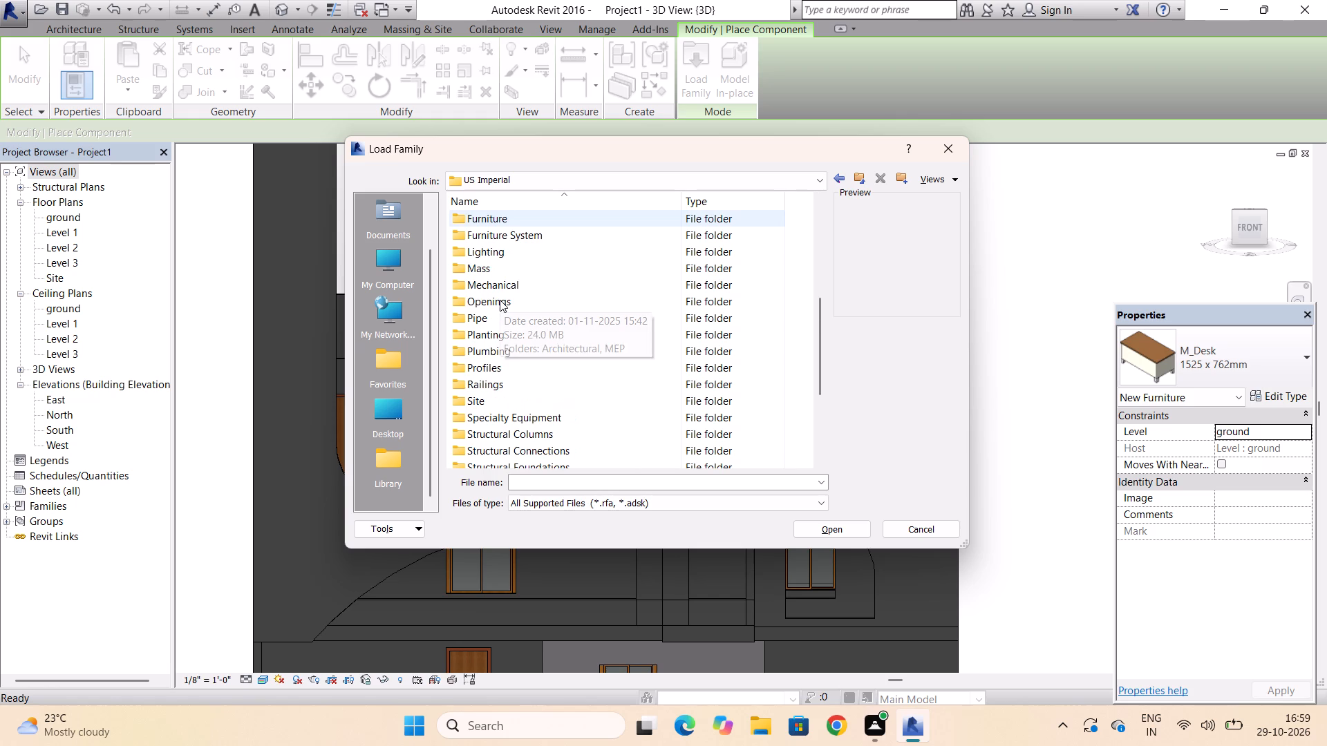
scroll(500, 300, "up", 2)
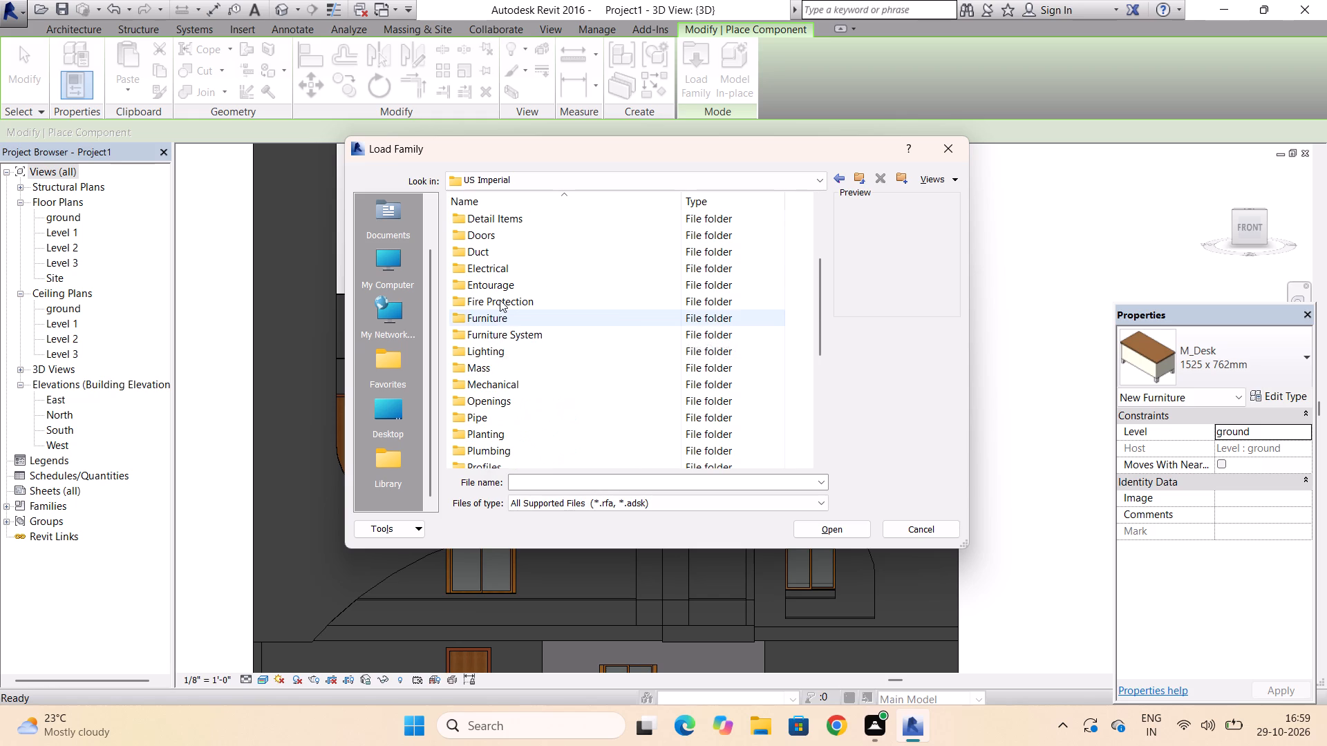
scroll(500, 300, "up", 1)
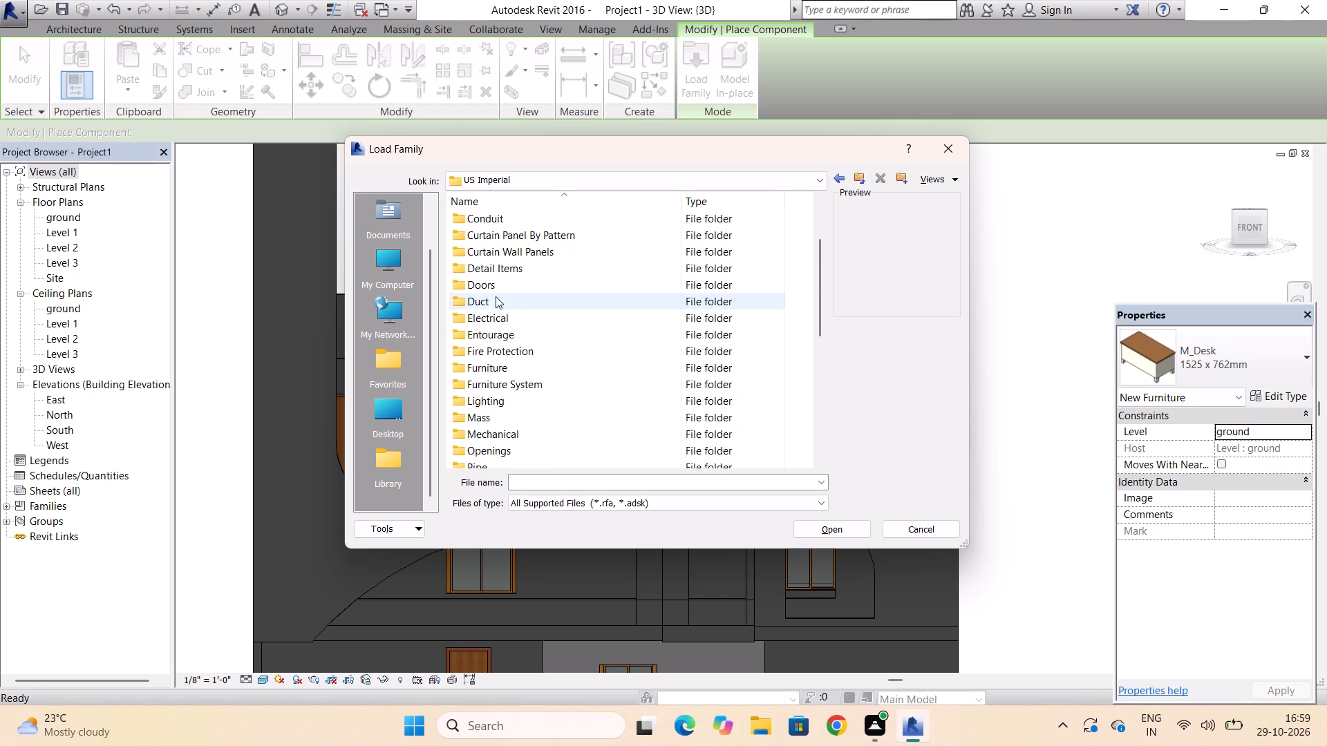
double_click(490, 283)
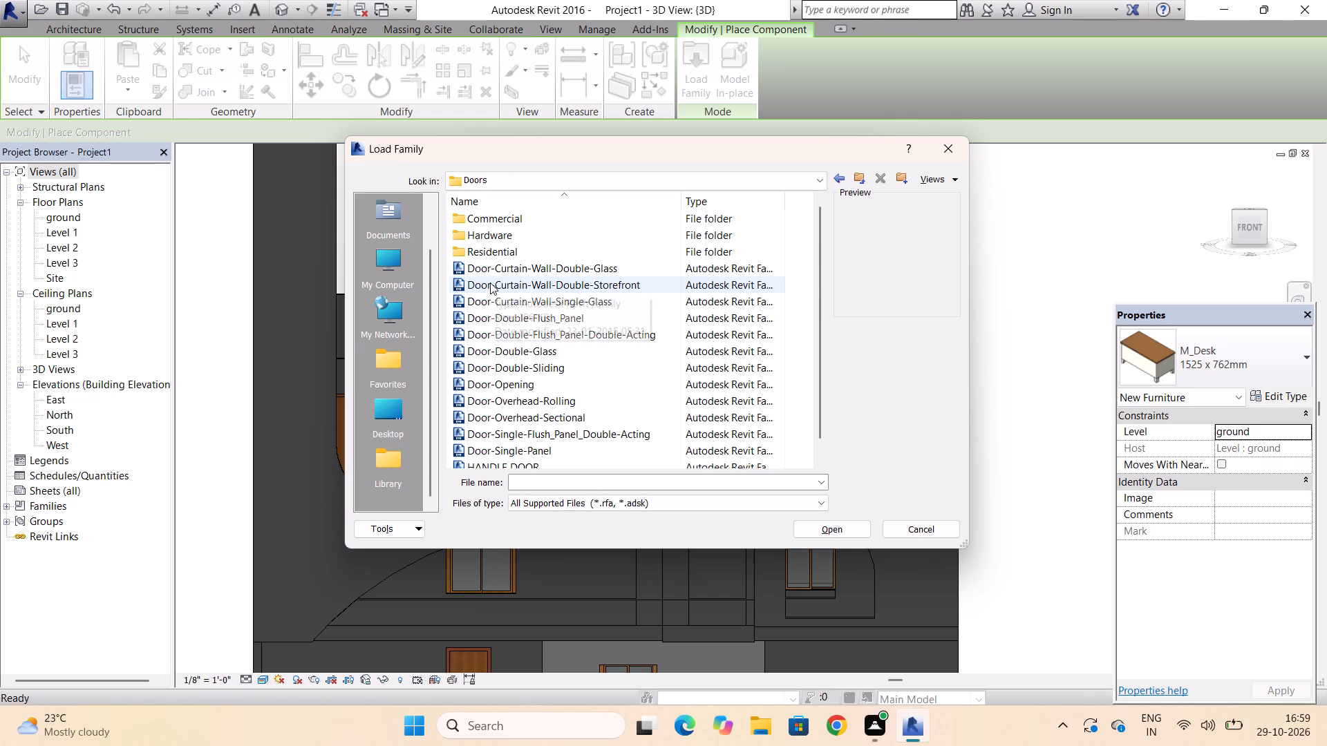
left_click(491, 237)
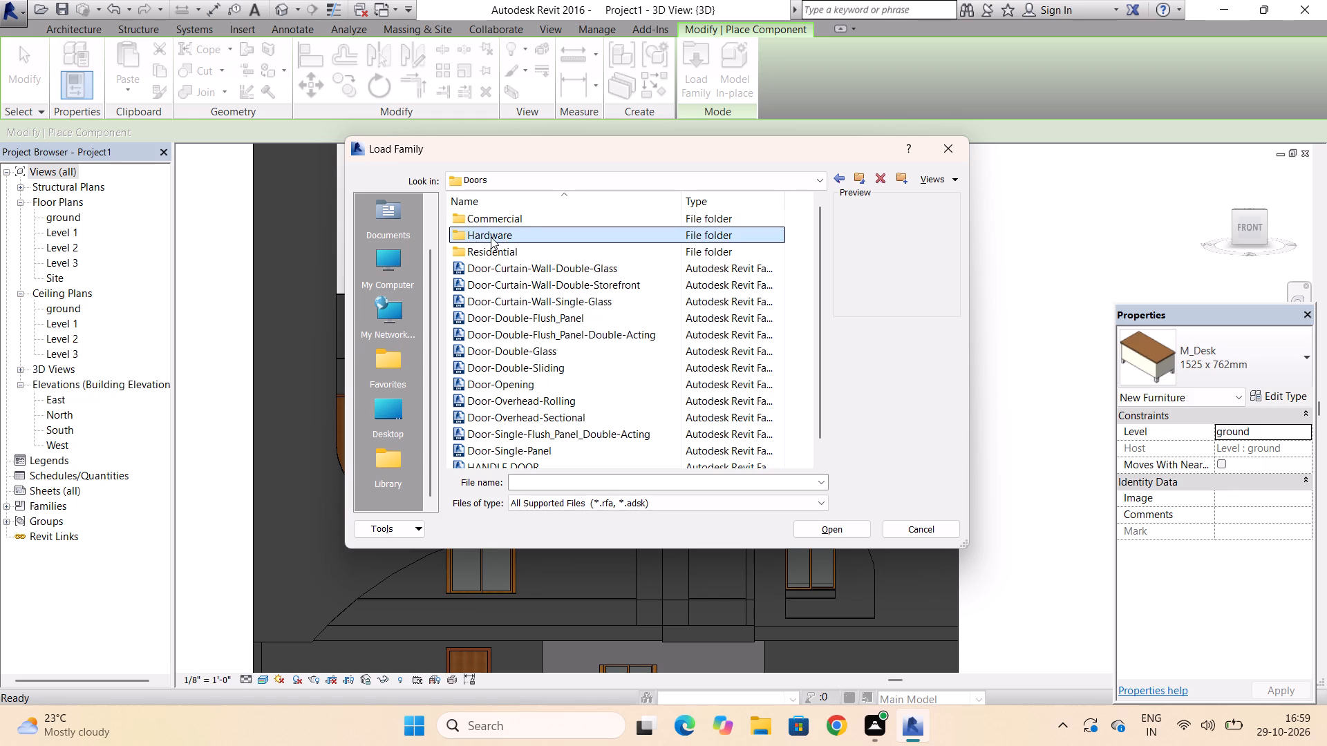
left_click(491, 237)
left_click(496, 218)
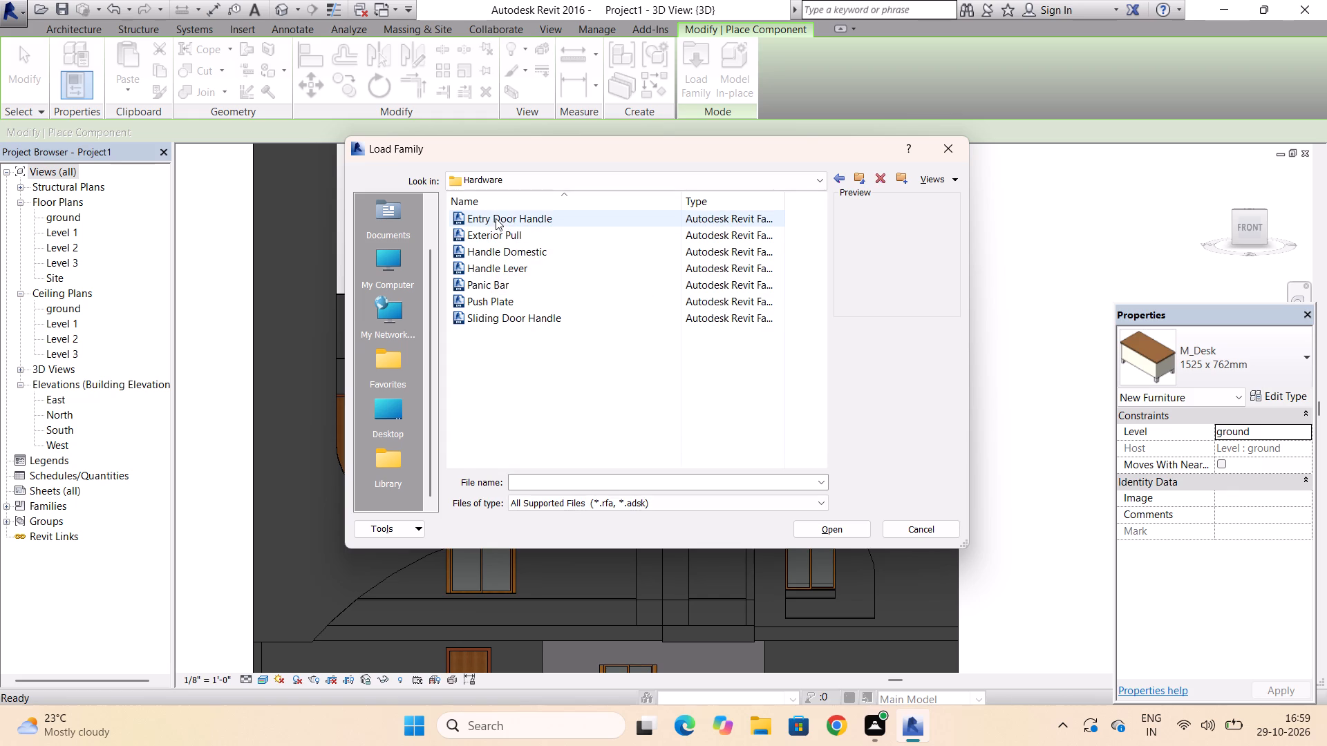
left_click(496, 218)
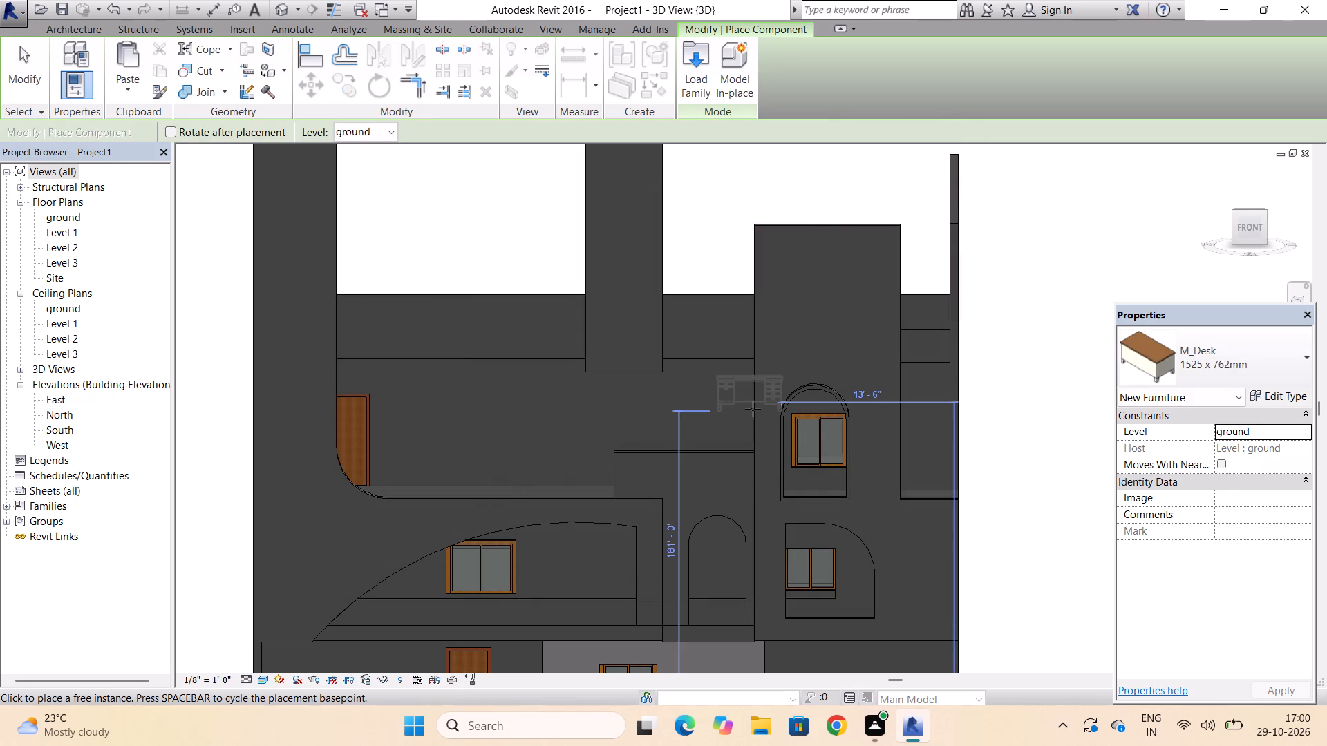
key("Escape")
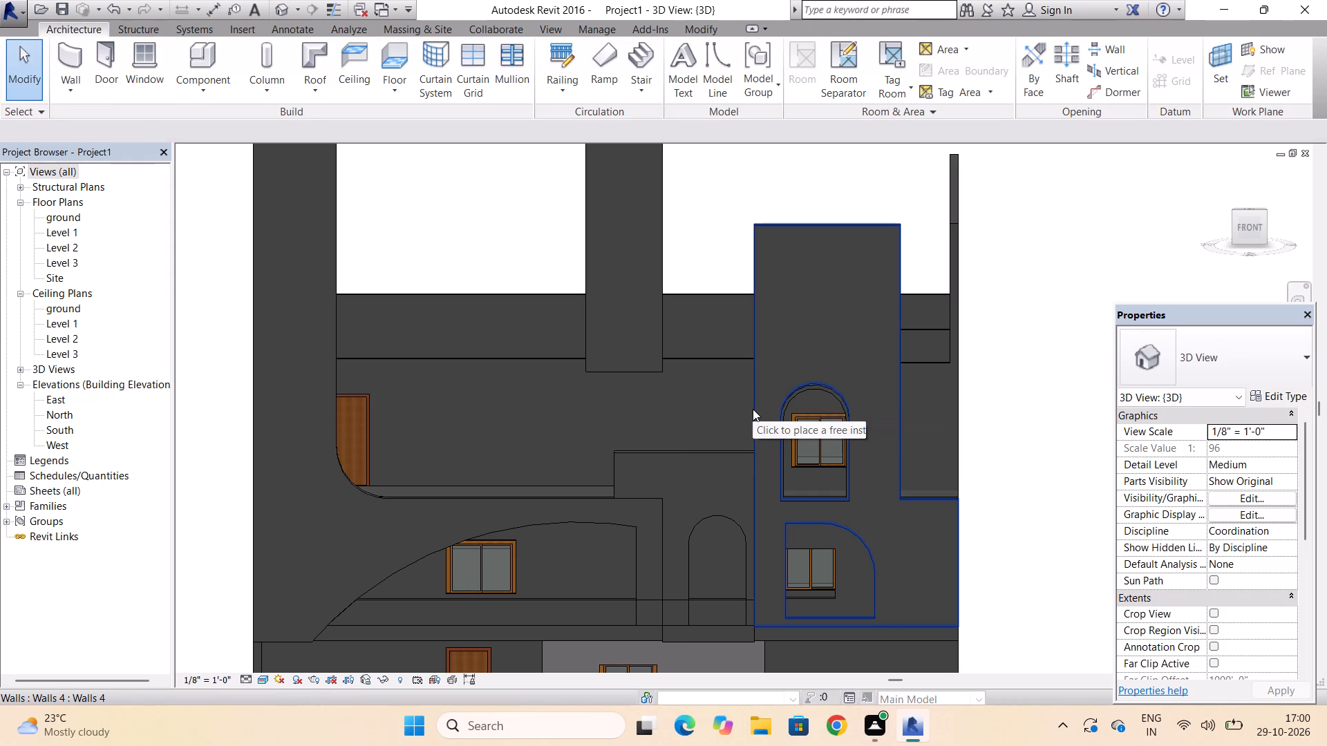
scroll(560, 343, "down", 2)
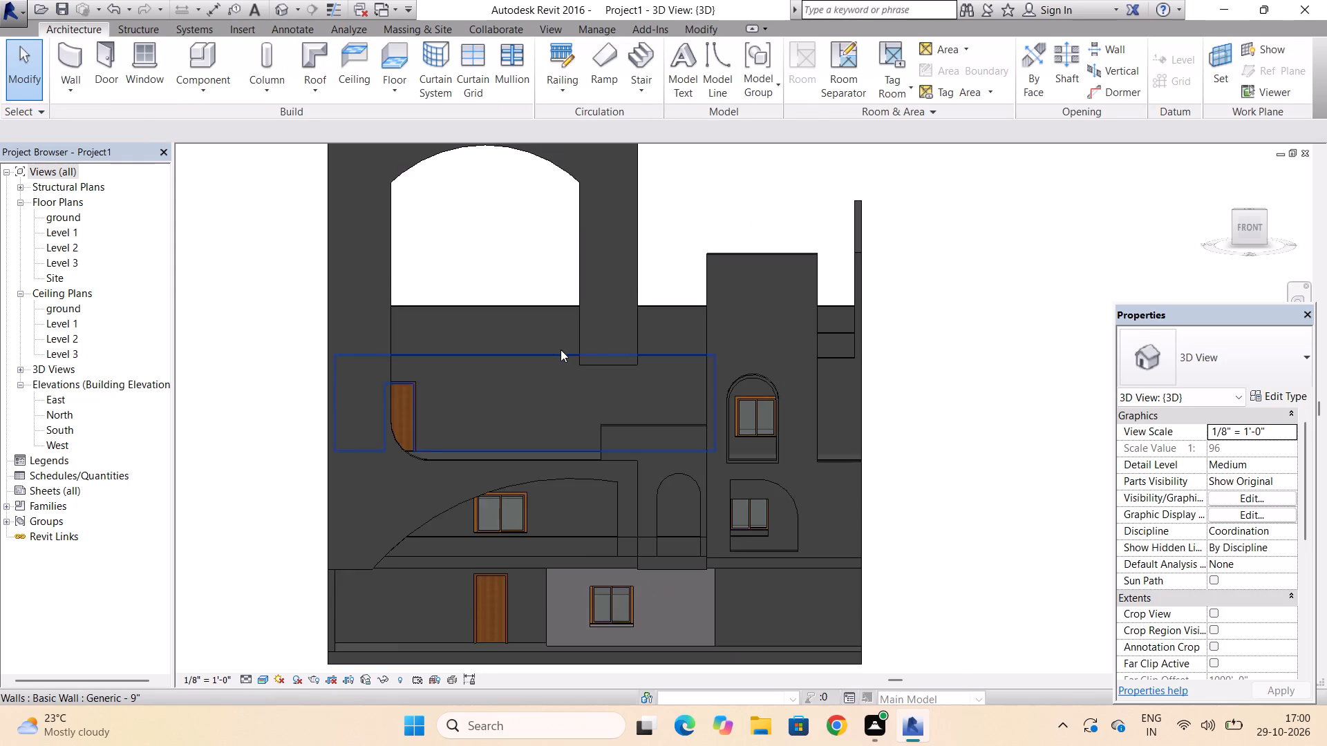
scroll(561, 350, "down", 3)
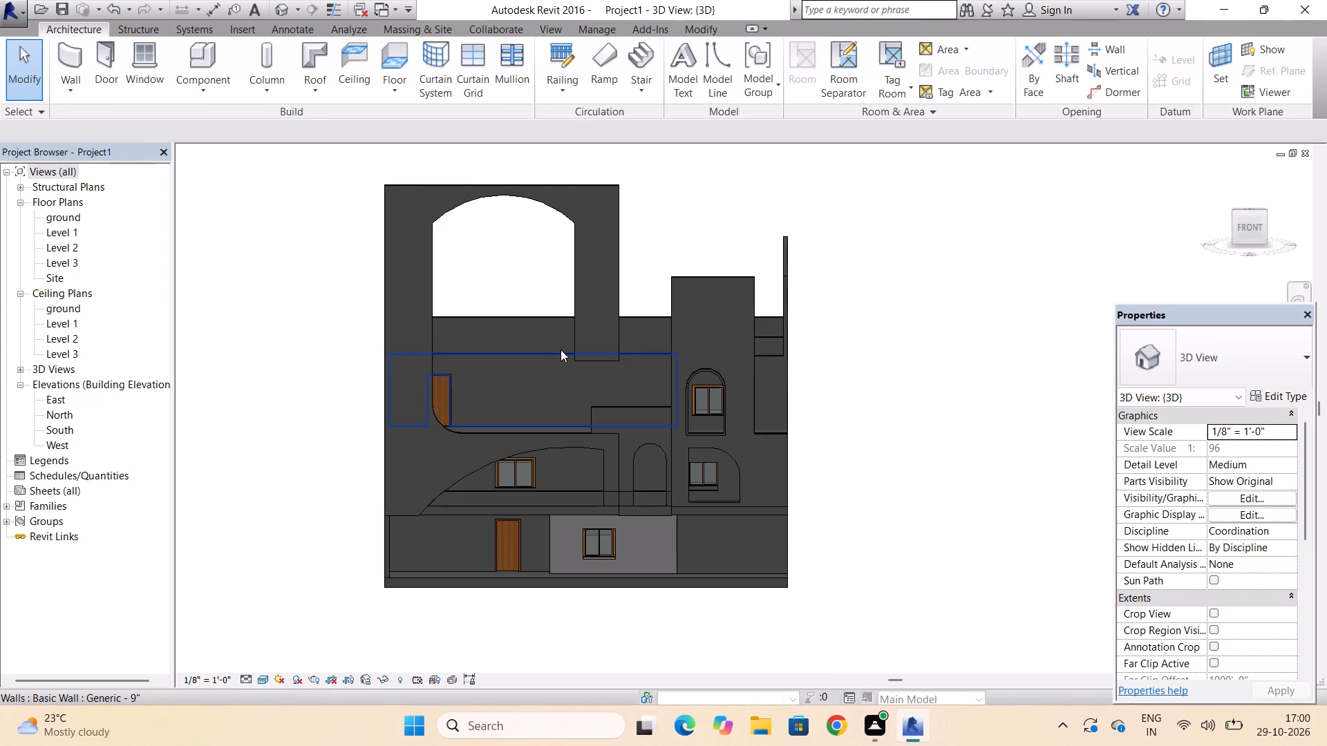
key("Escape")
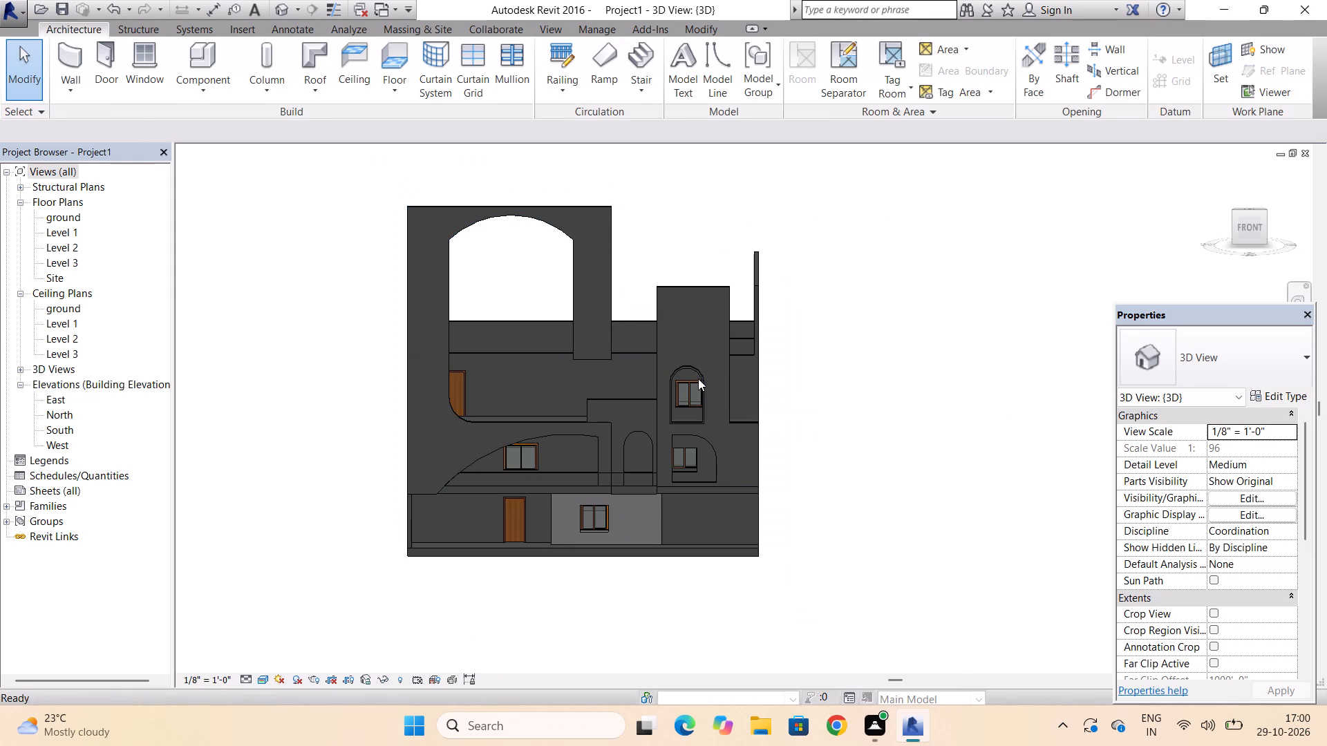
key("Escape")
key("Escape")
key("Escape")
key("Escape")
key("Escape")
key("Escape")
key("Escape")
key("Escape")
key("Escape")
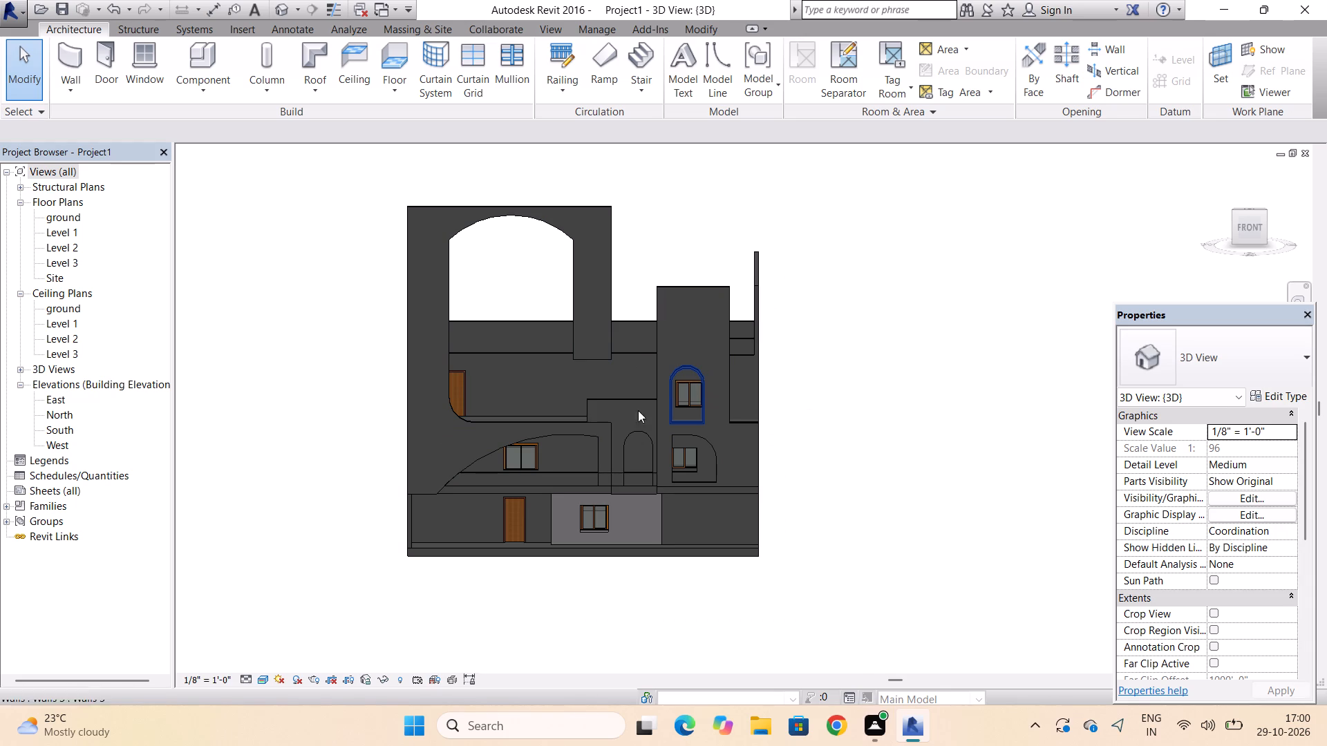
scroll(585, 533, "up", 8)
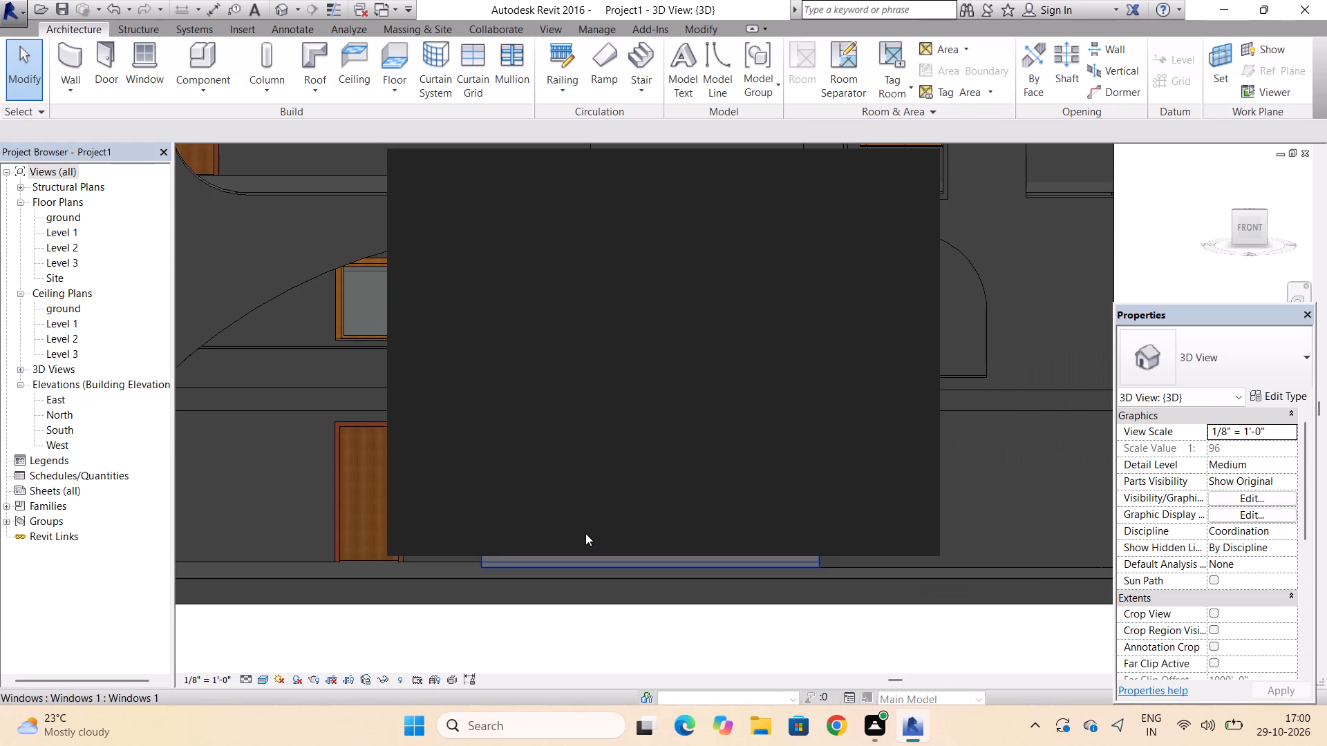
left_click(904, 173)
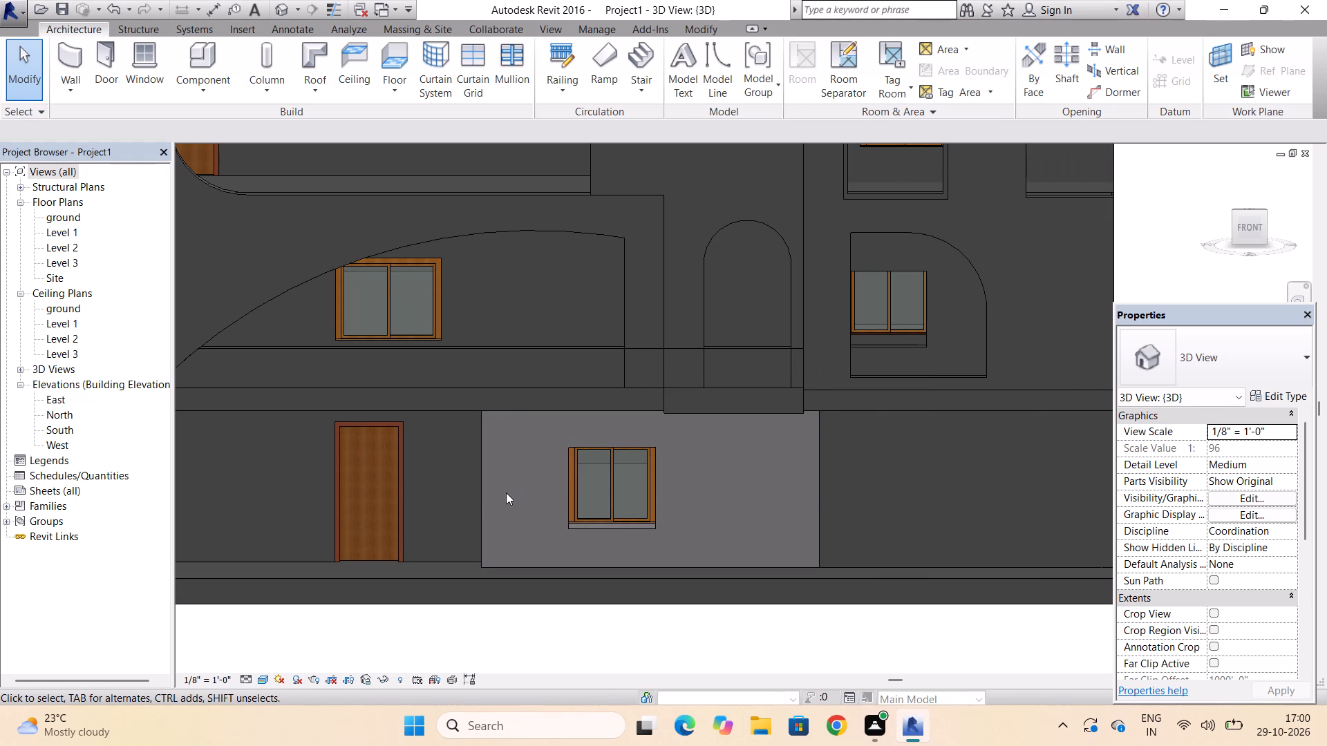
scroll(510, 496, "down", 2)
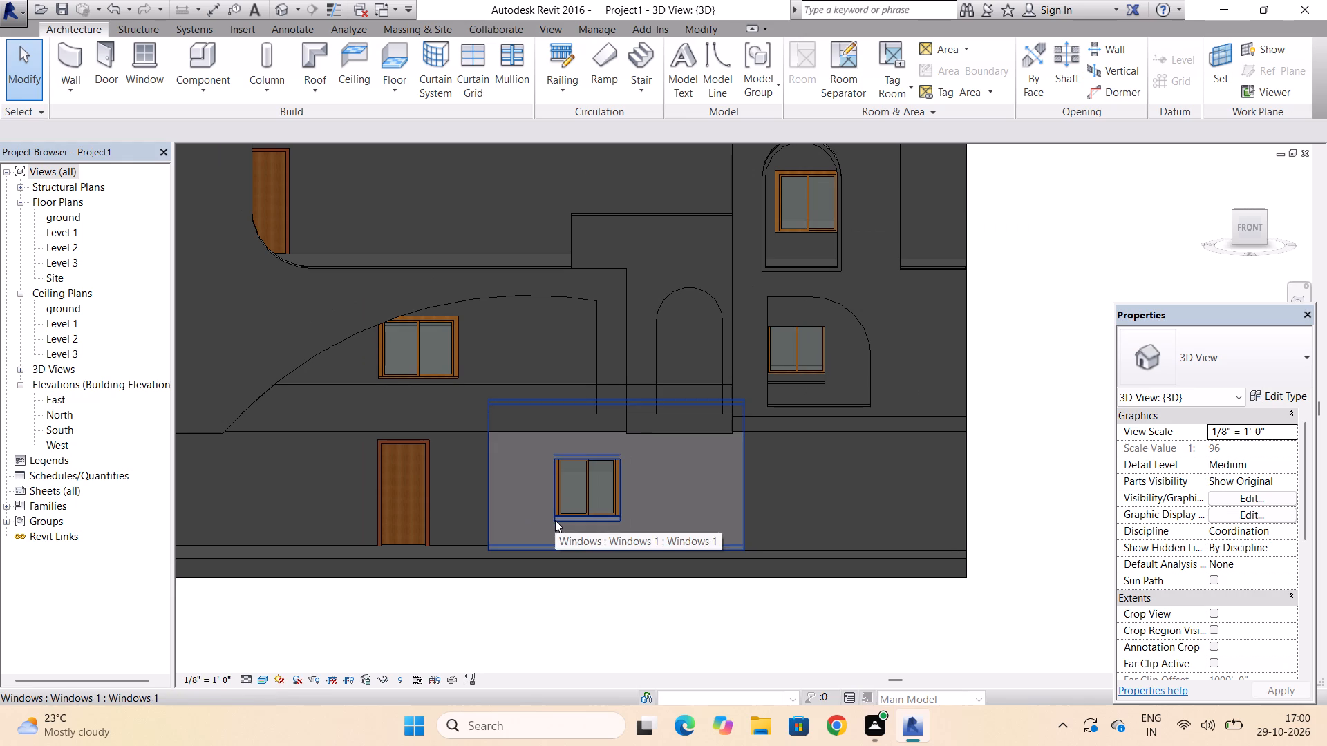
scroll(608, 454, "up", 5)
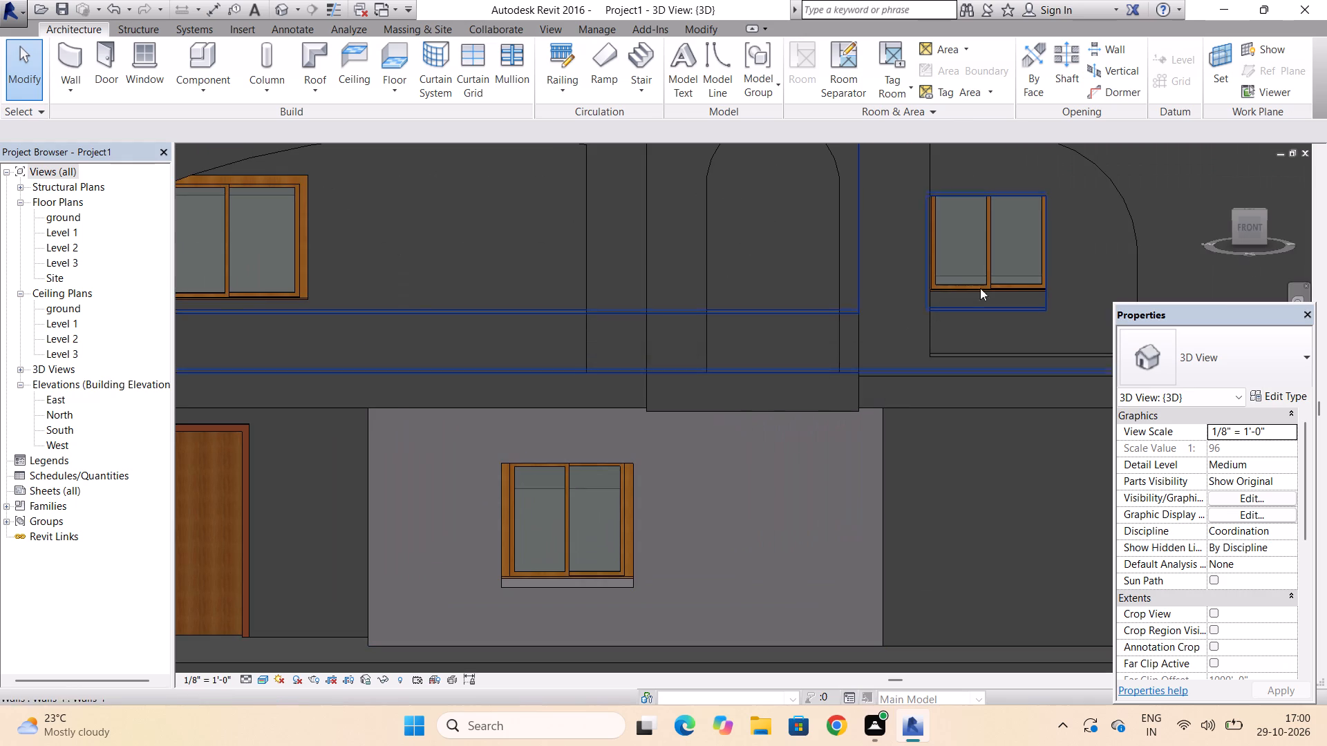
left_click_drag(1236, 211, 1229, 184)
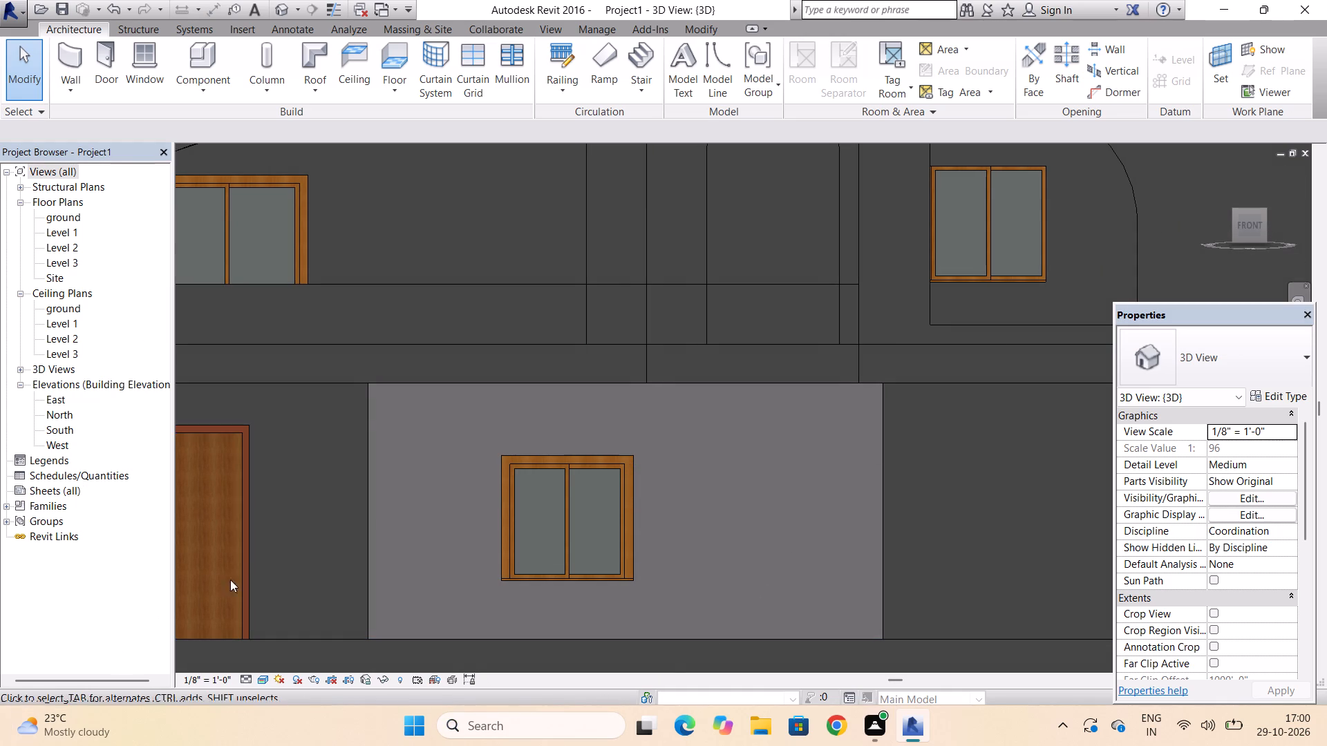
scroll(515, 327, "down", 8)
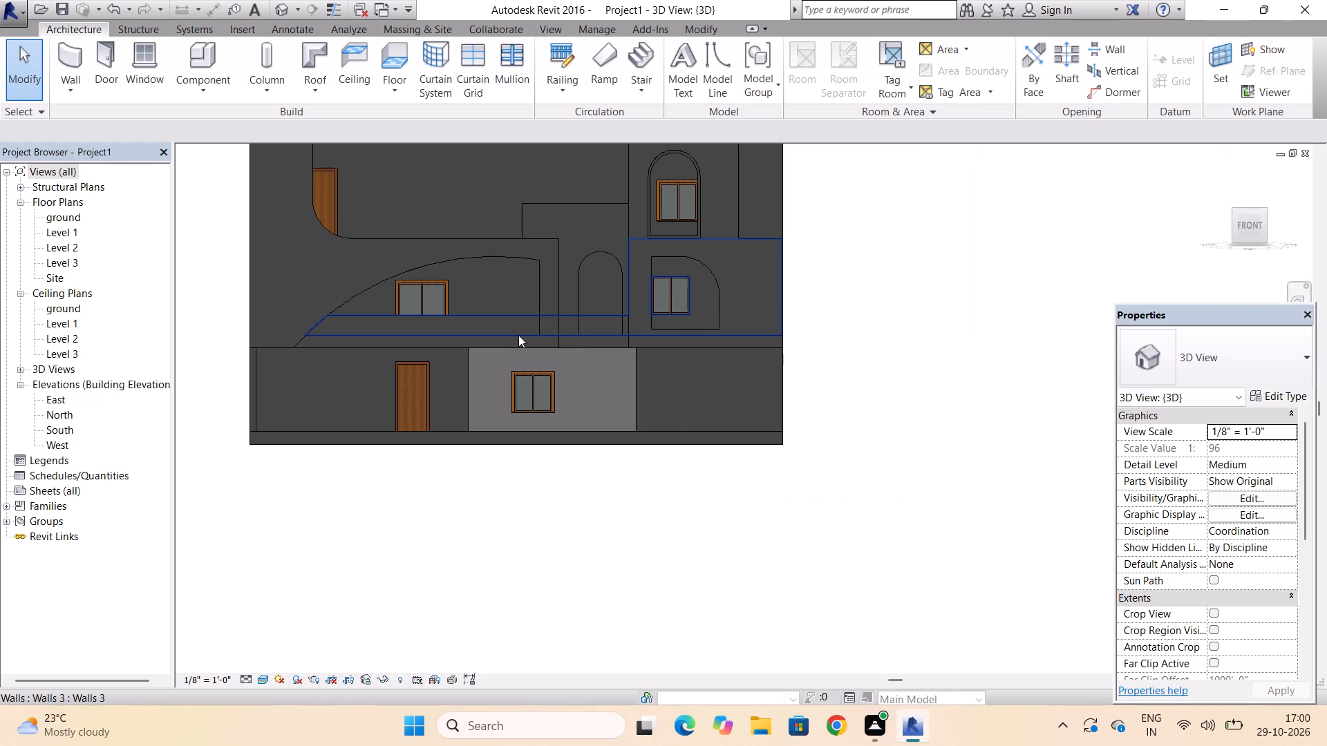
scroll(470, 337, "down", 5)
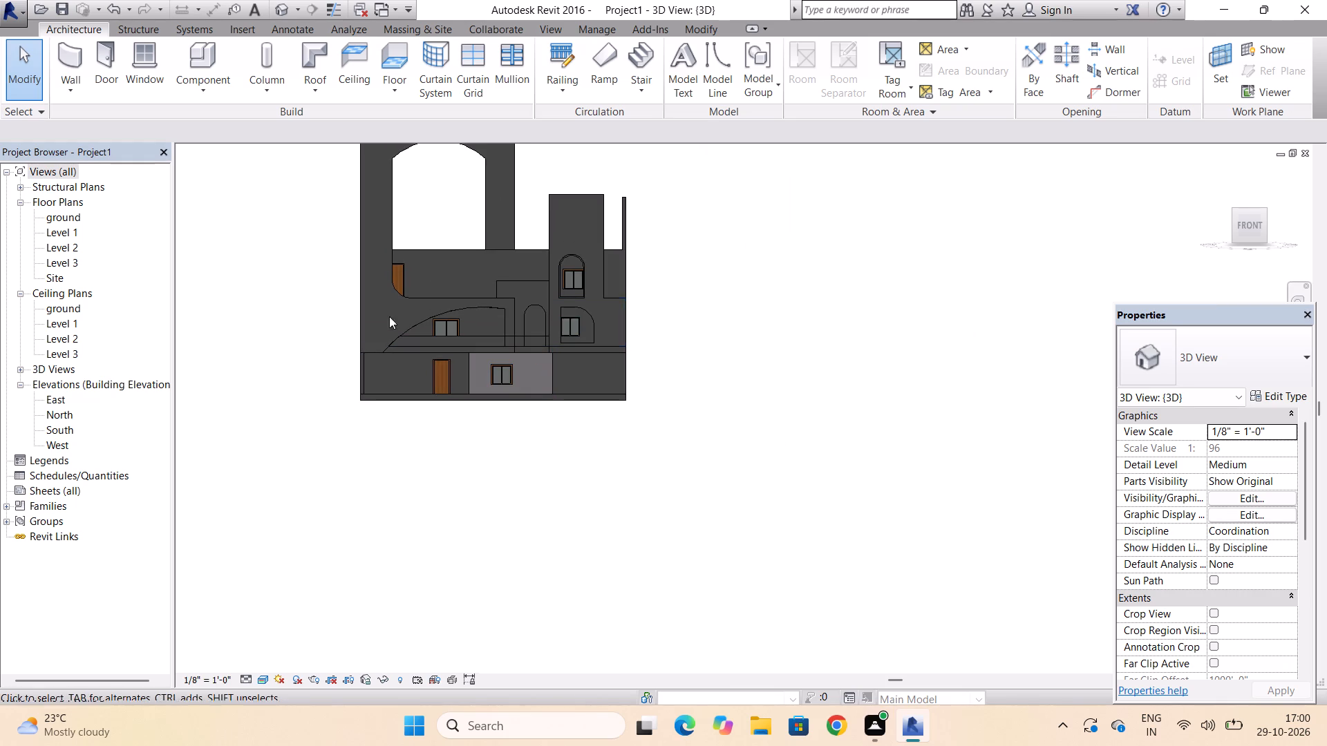
Thicken the tall arched in-place wall of the front facade by stretching its front face slightly outward.
left_click(386, 282)
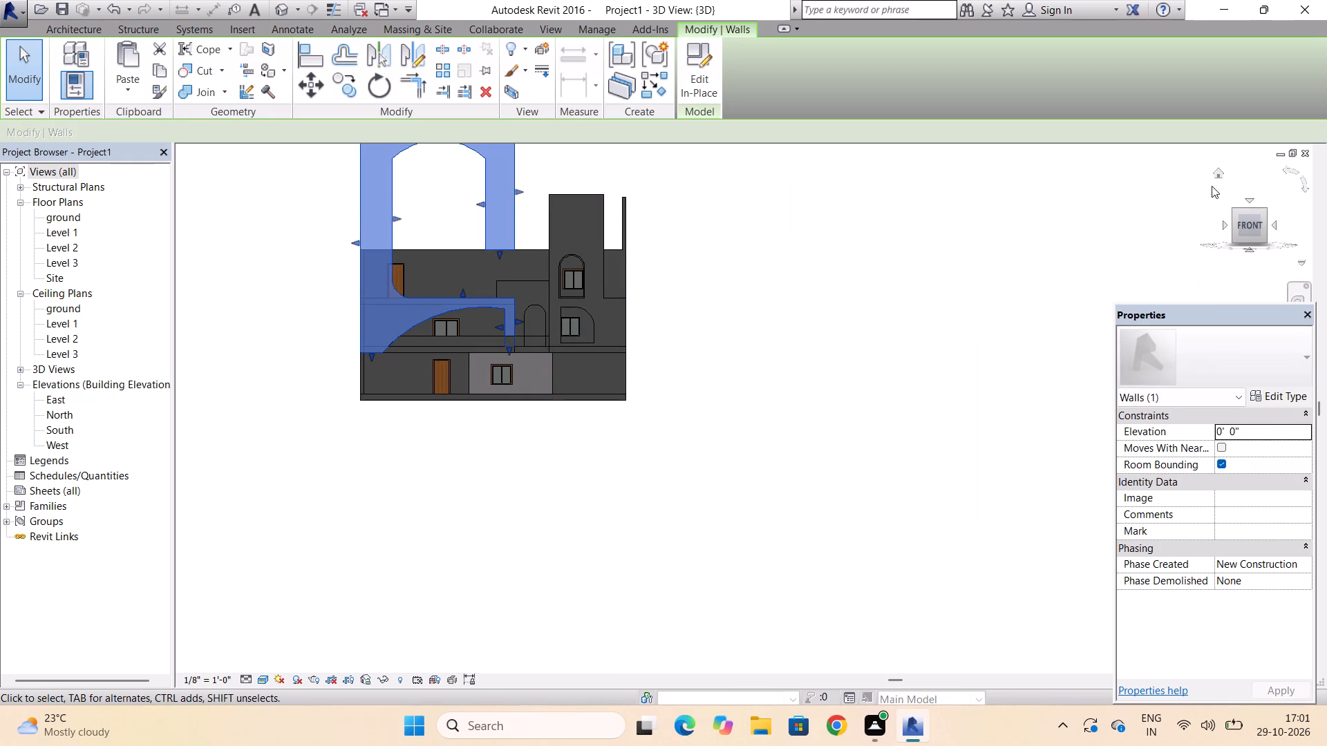
left_click_drag(1235, 208, 1220, 208)
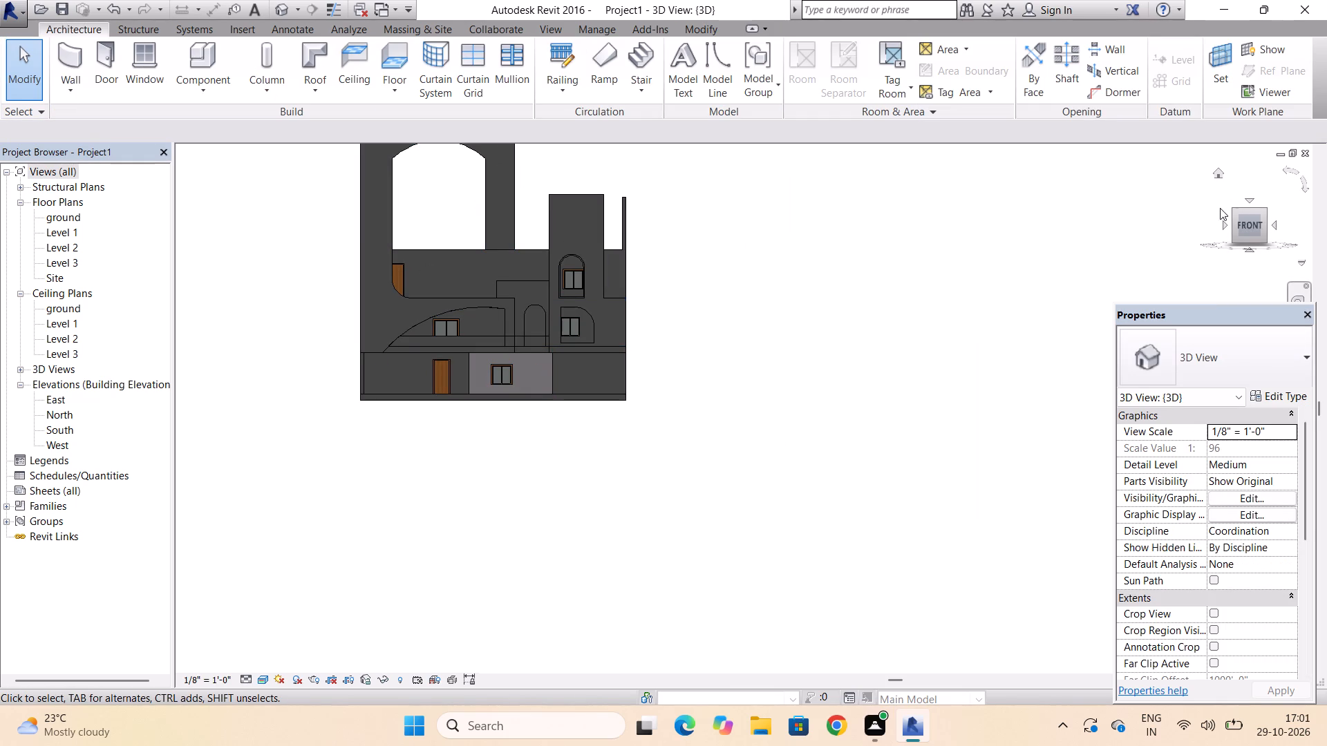
left_click_drag(1220, 208, 1218, 209)
left_click_drag(1236, 210, 1006, 229)
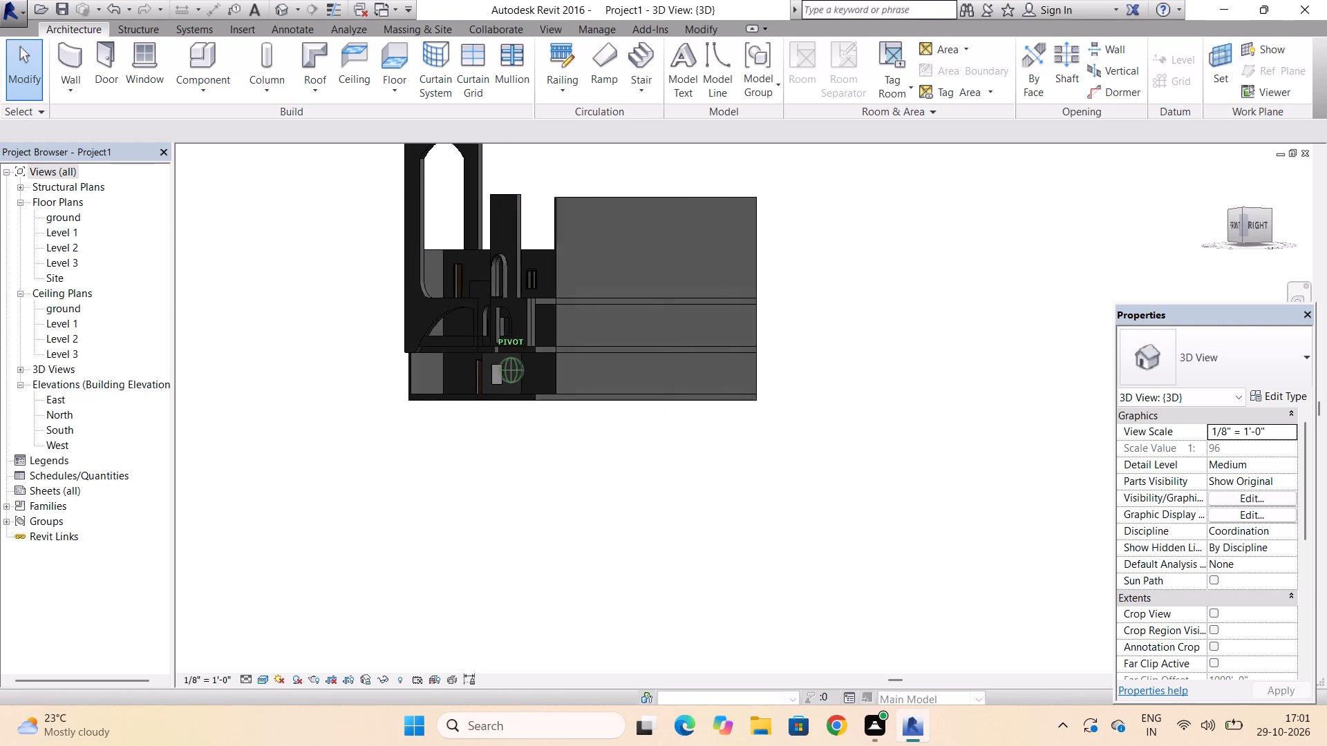
left_click_drag(1006, 229, 1055, 241)
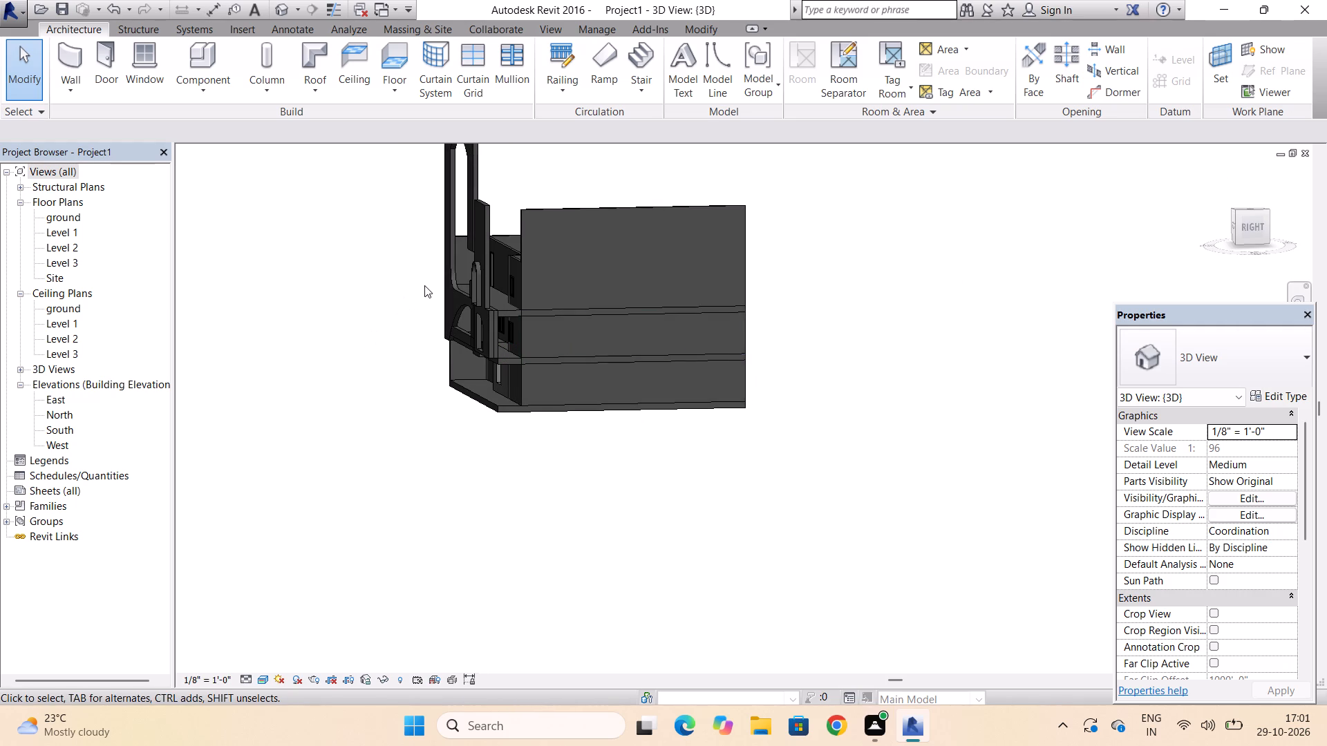
left_click(441, 305)
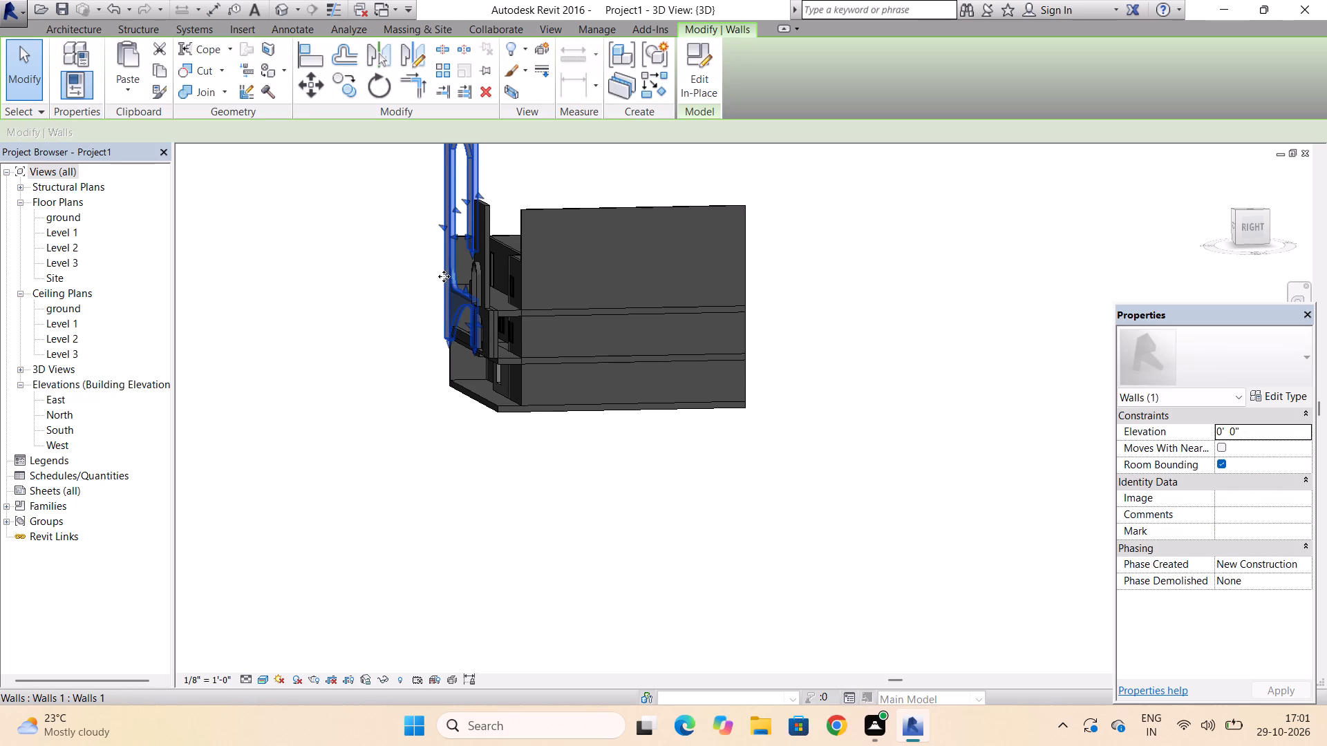
scroll(455, 231, "up", 3)
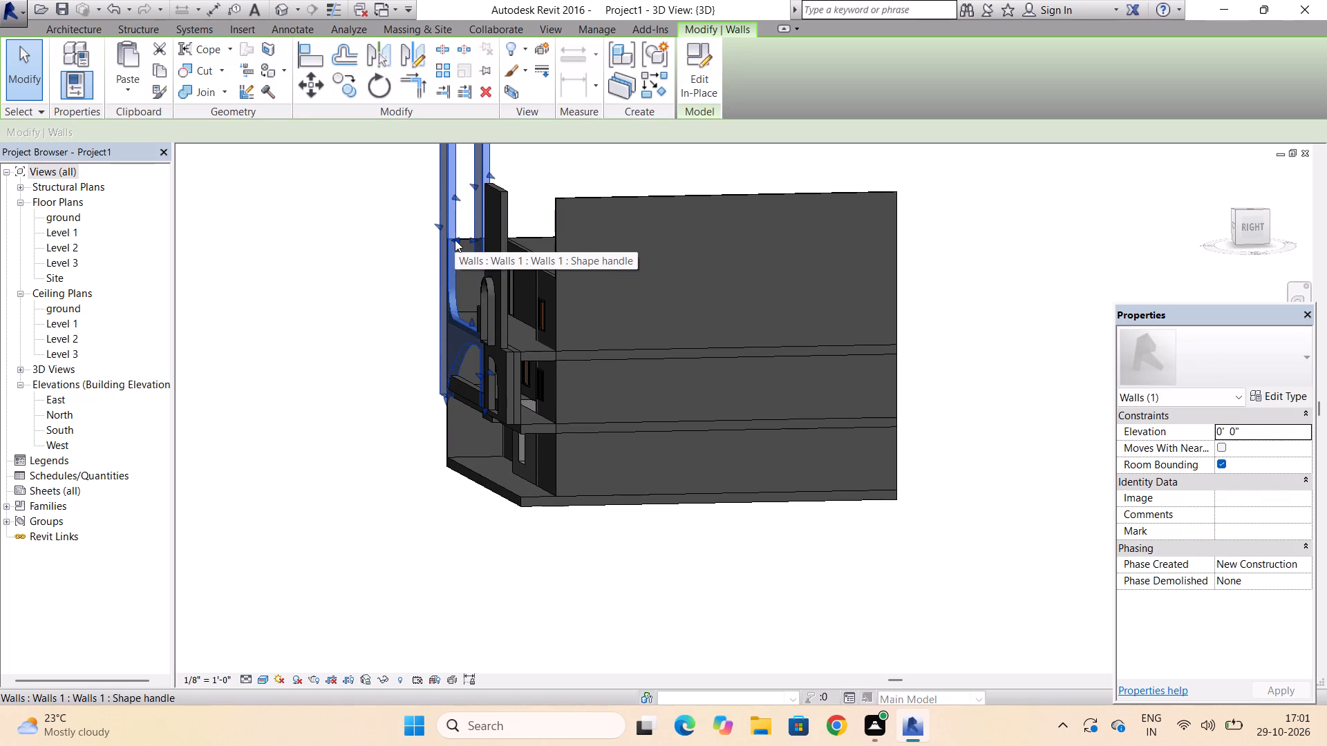
left_click_drag(455, 240, 456, 248)
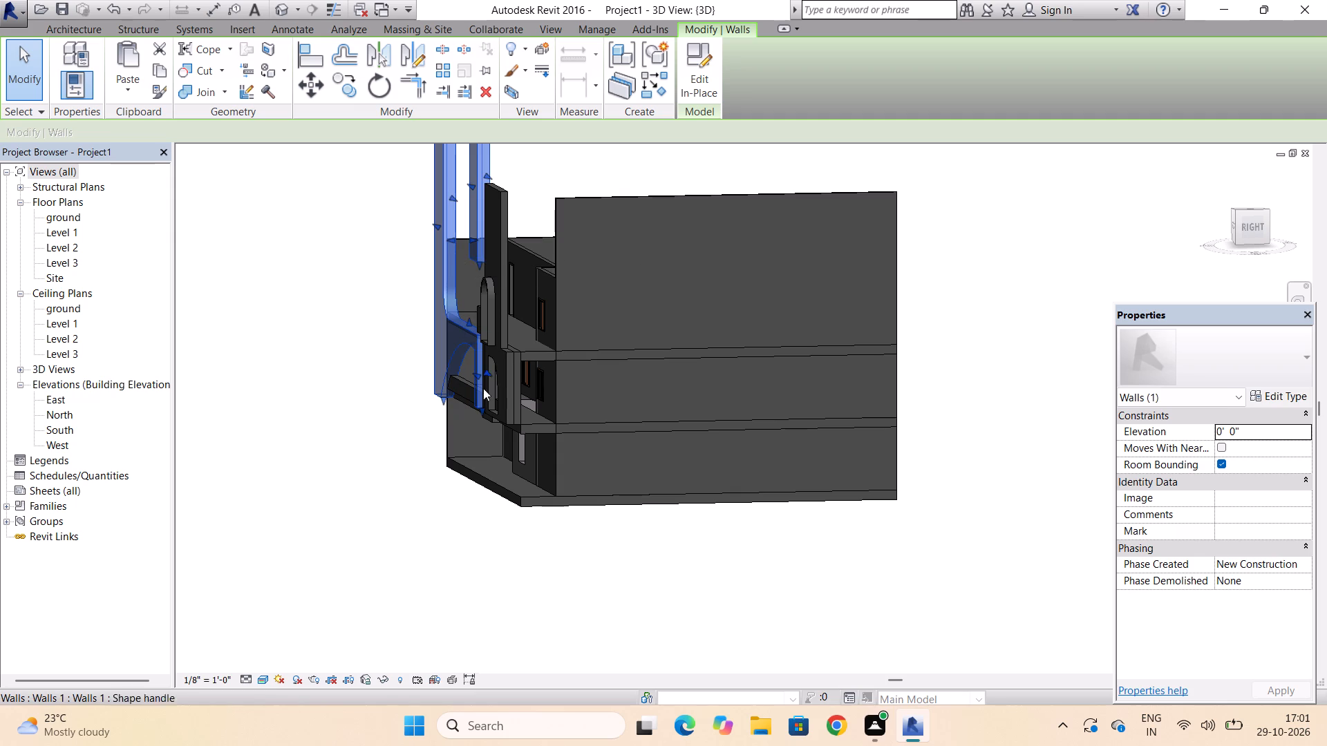
scroll(497, 425, "up", 8)
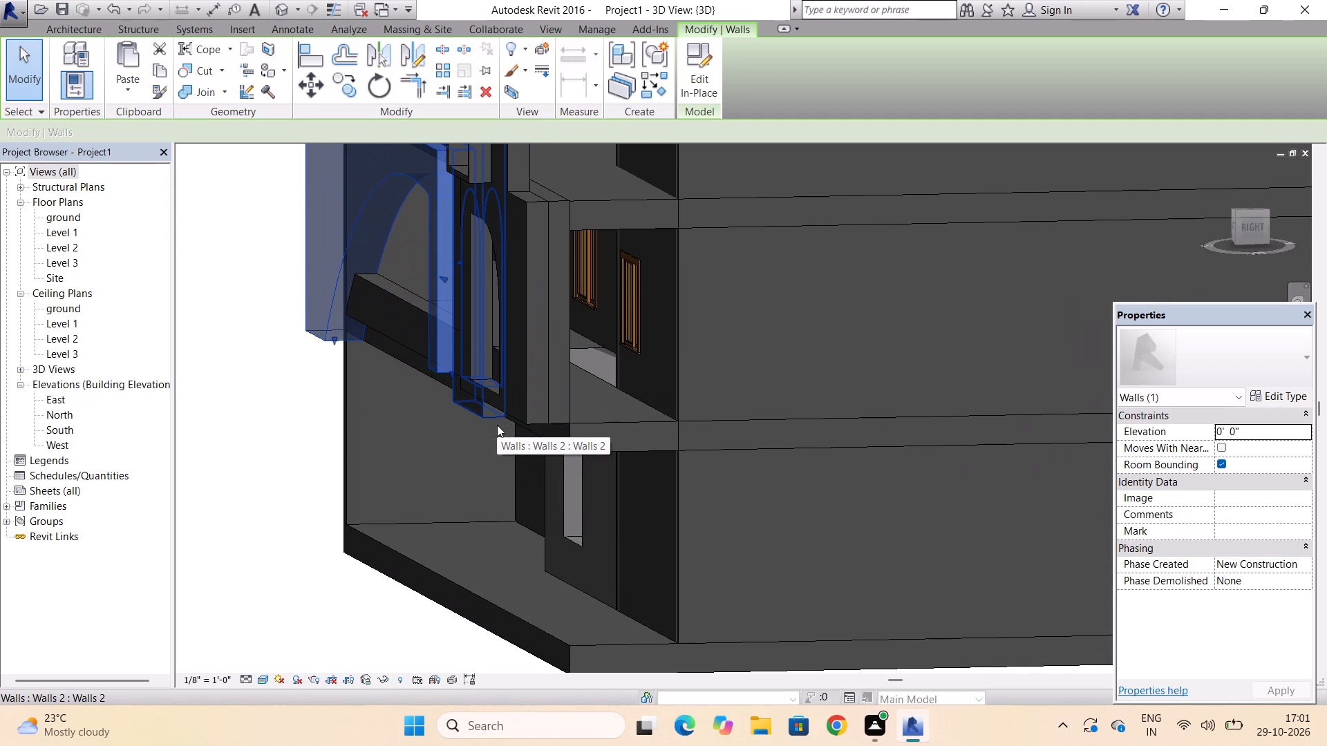
scroll(497, 425, "down", 6)
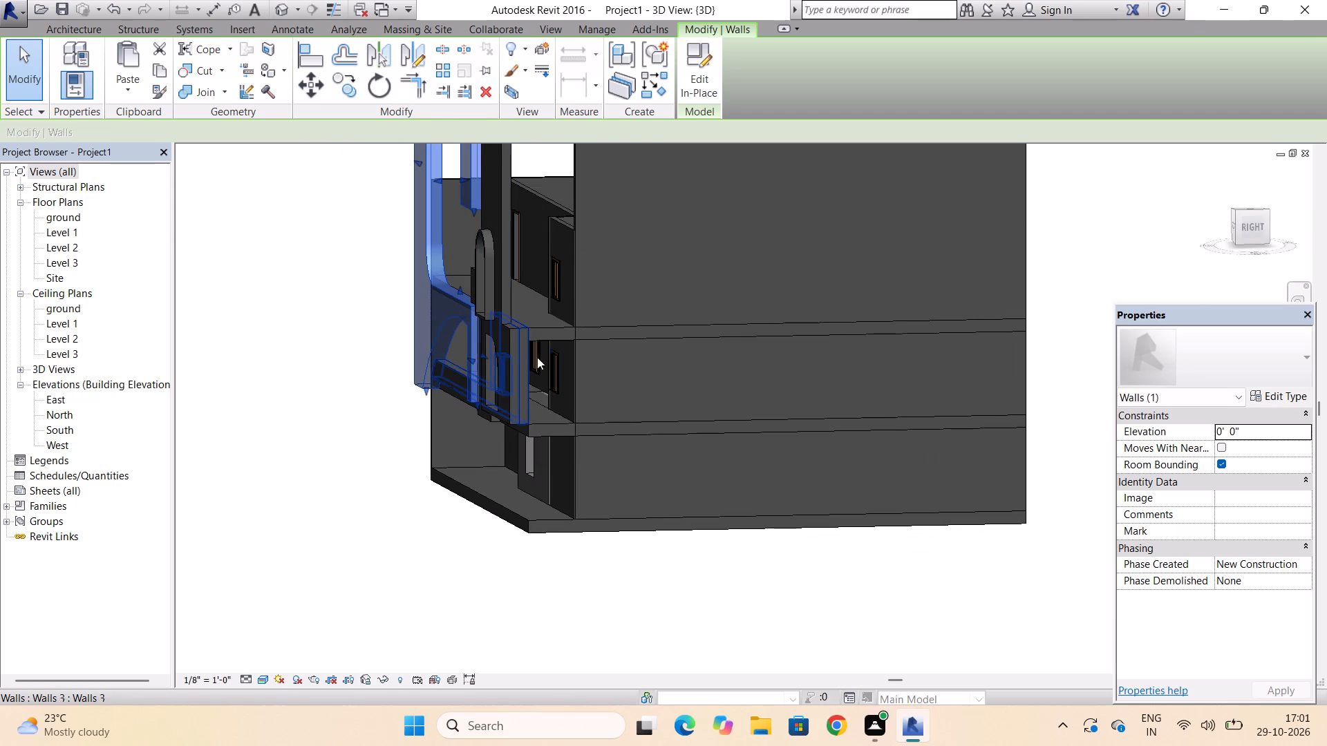
left_click(1139, 176)
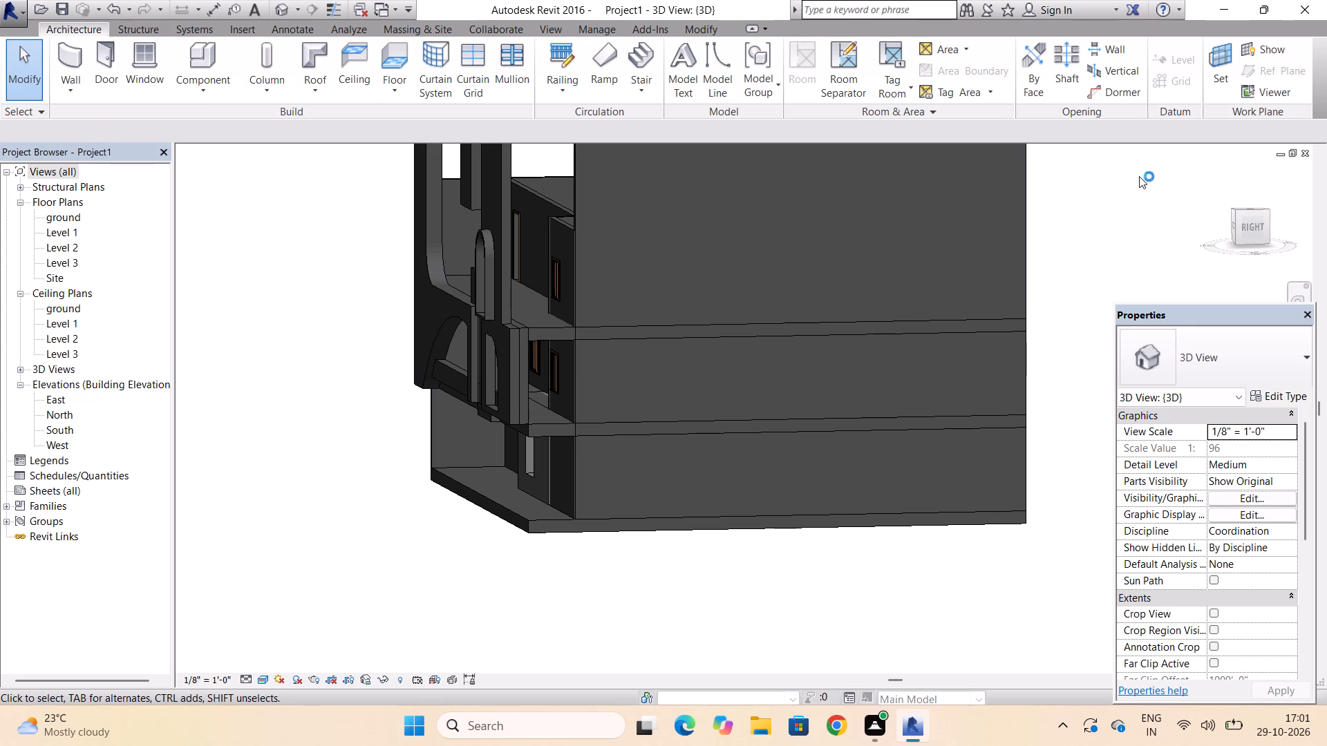
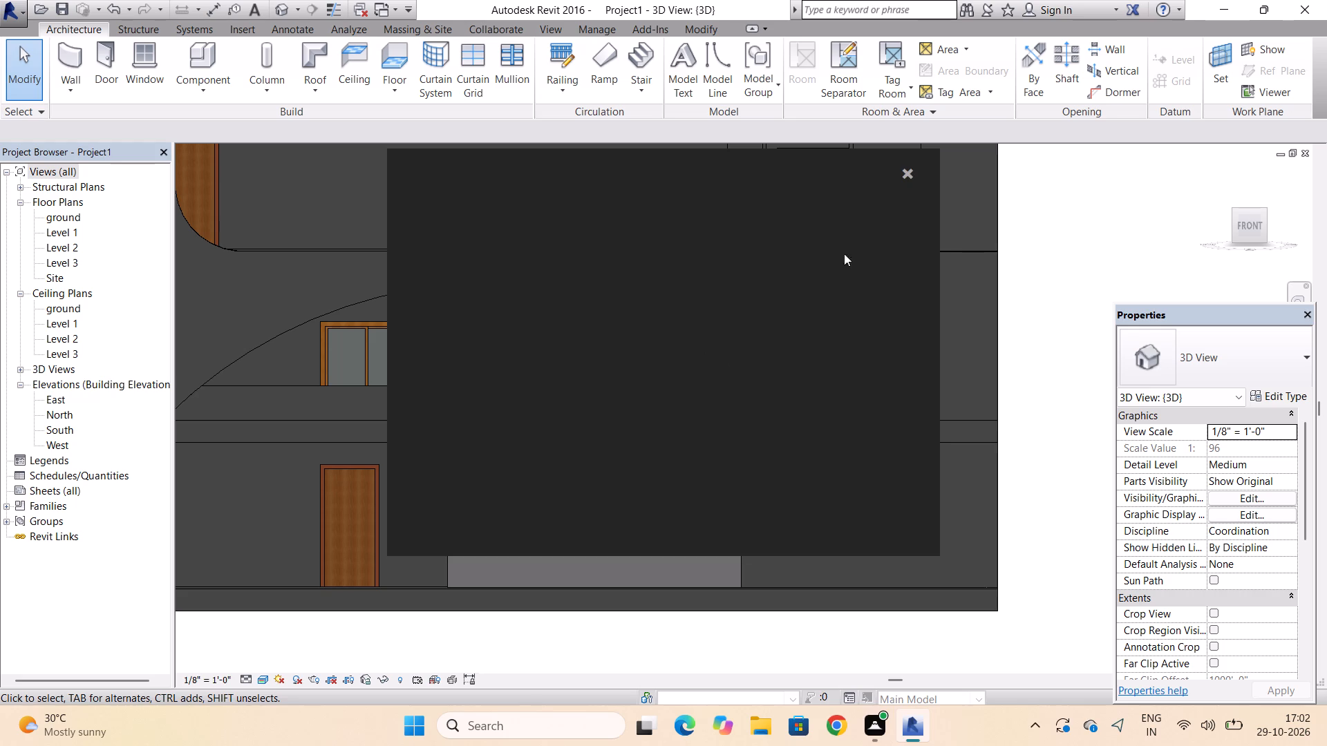
Open the arched frame around the upper-floor window for in-place editing and enter its extrusion sketch.
left_click(907, 168)
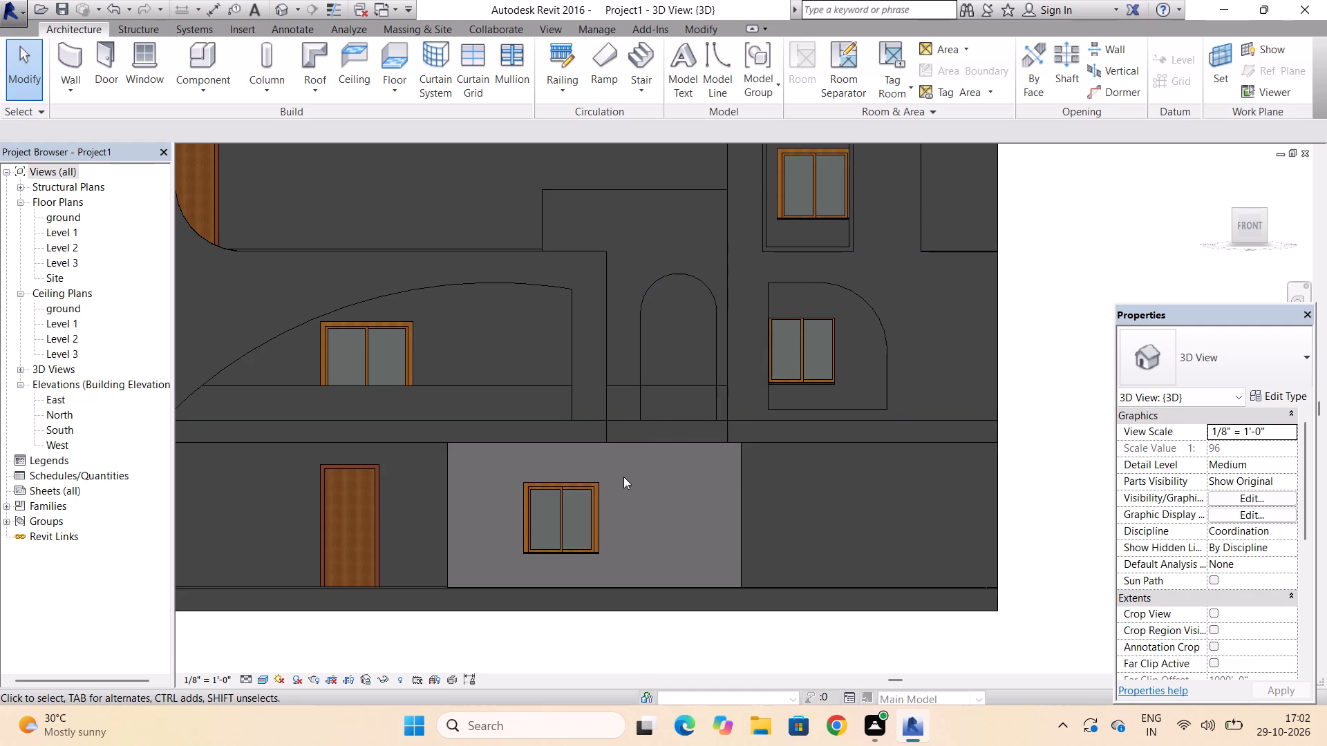
scroll(623, 477, "down", 3)
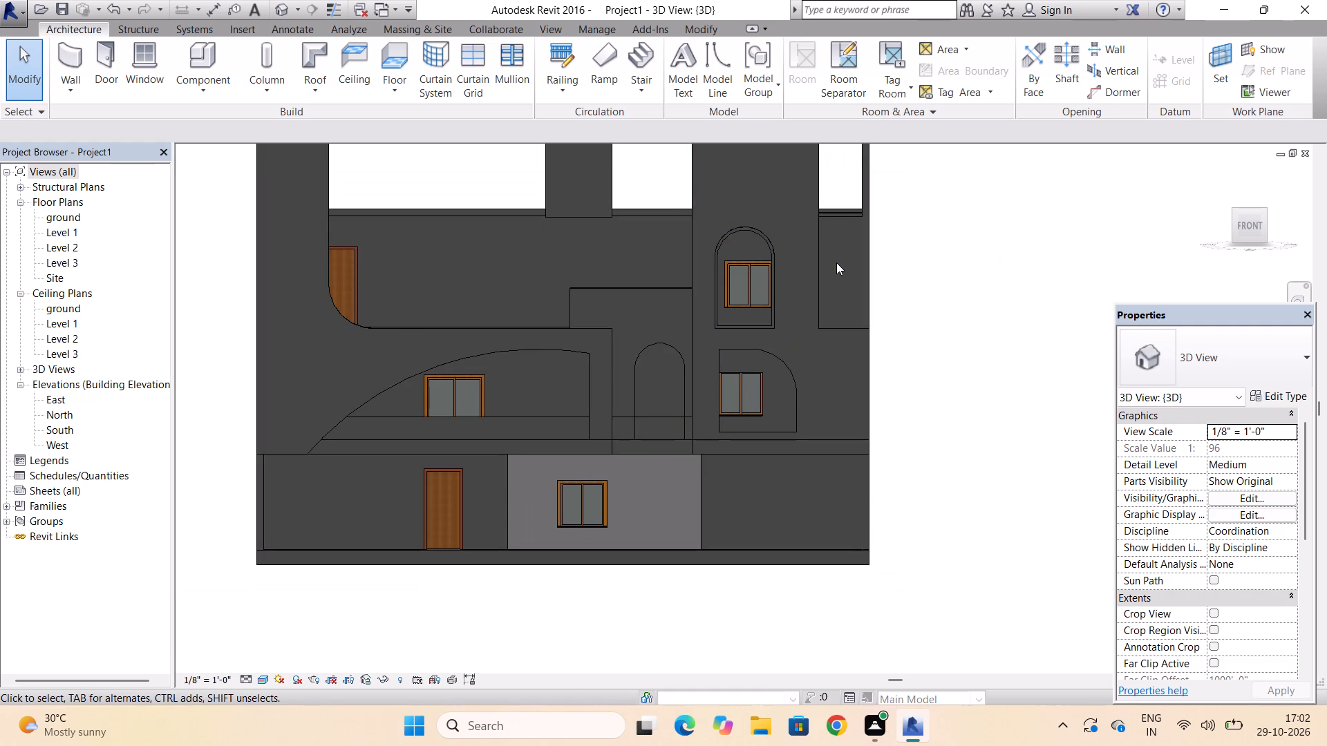
scroll(836, 262, "up", 3)
scroll(756, 276, "up", 2)
scroll(724, 414, "up", 4)
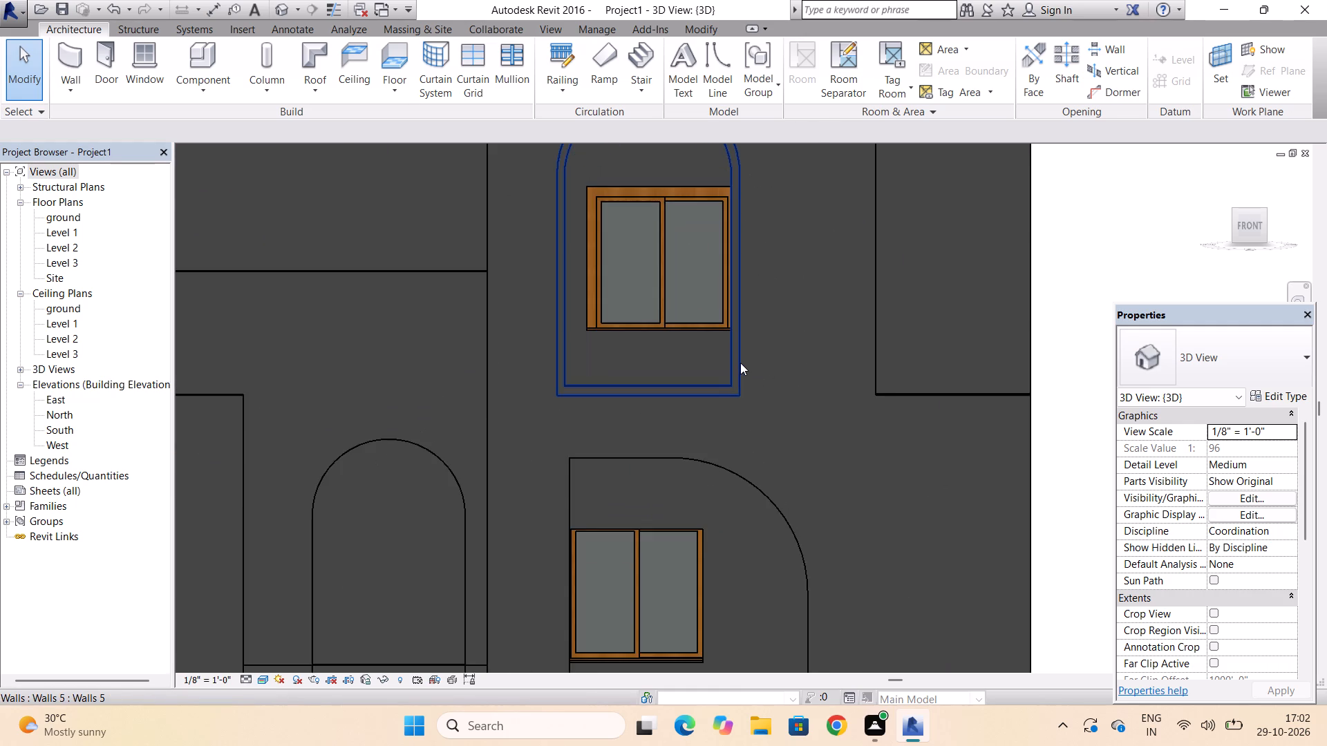
double_click(740, 363)
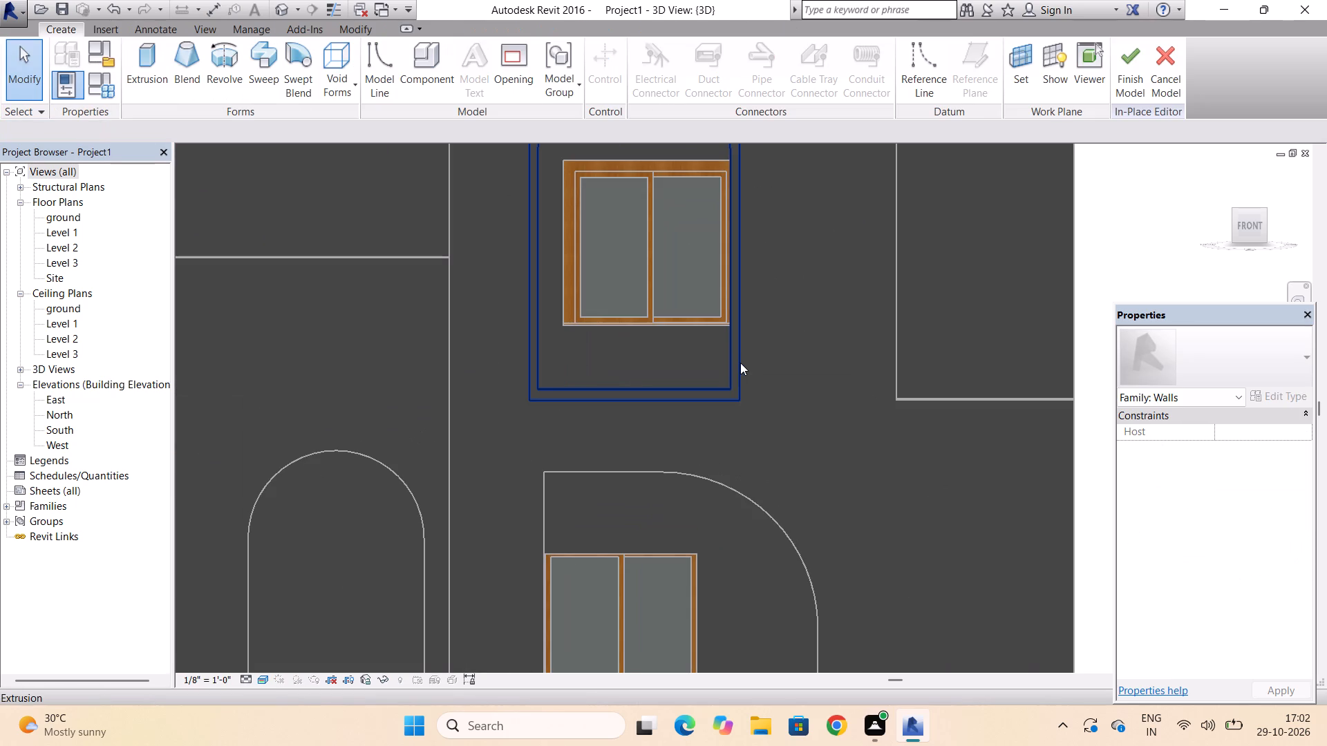
double_click(740, 365)
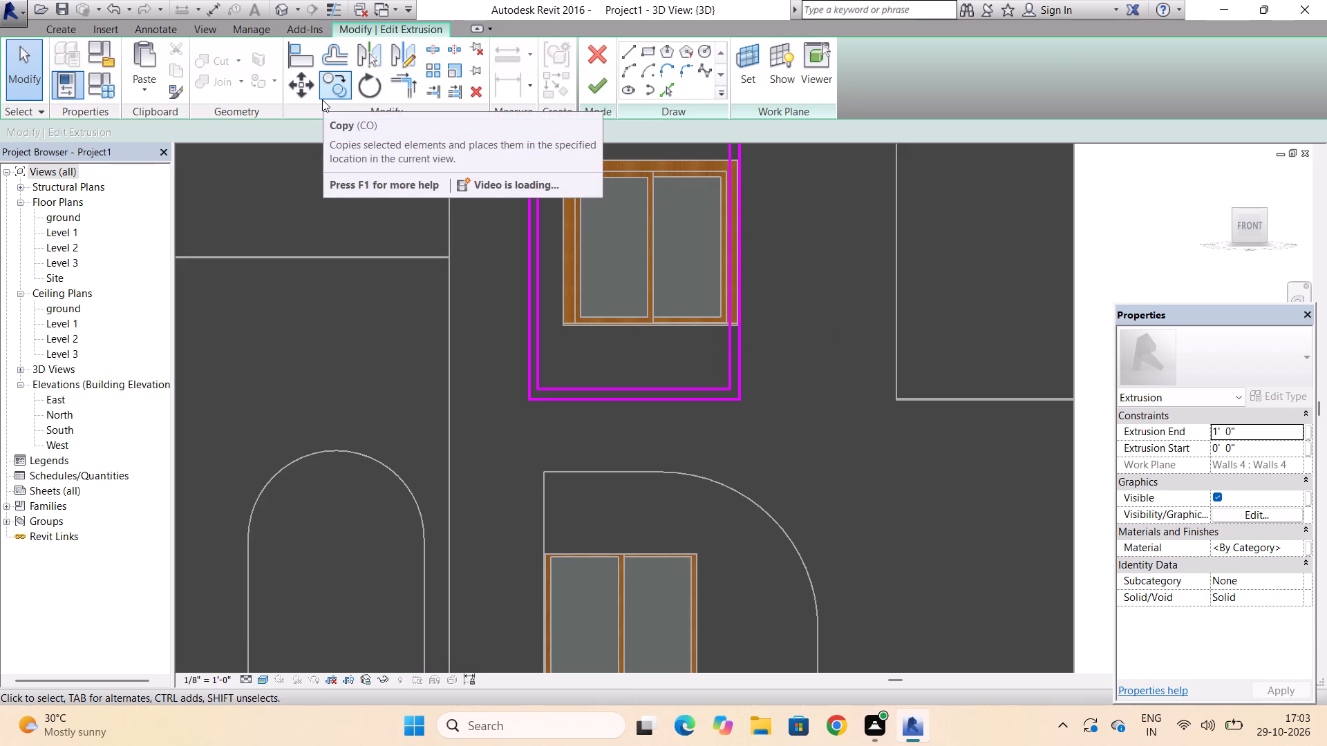
Draw a short horizontal line joining the frame's inner and outer right sides, about 10" above the inner bottom line.
left_click(623, 58)
scroll(757, 340, "up", 4)
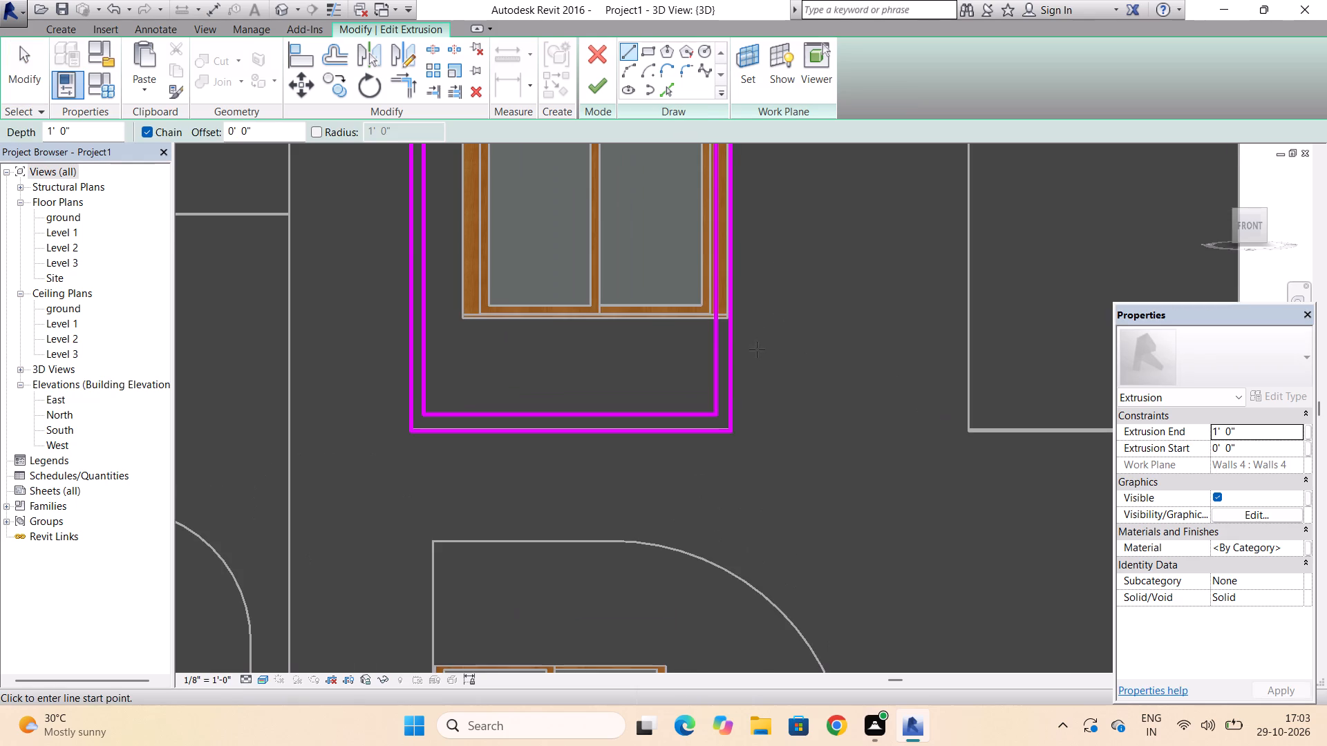
scroll(757, 350, "up", 2)
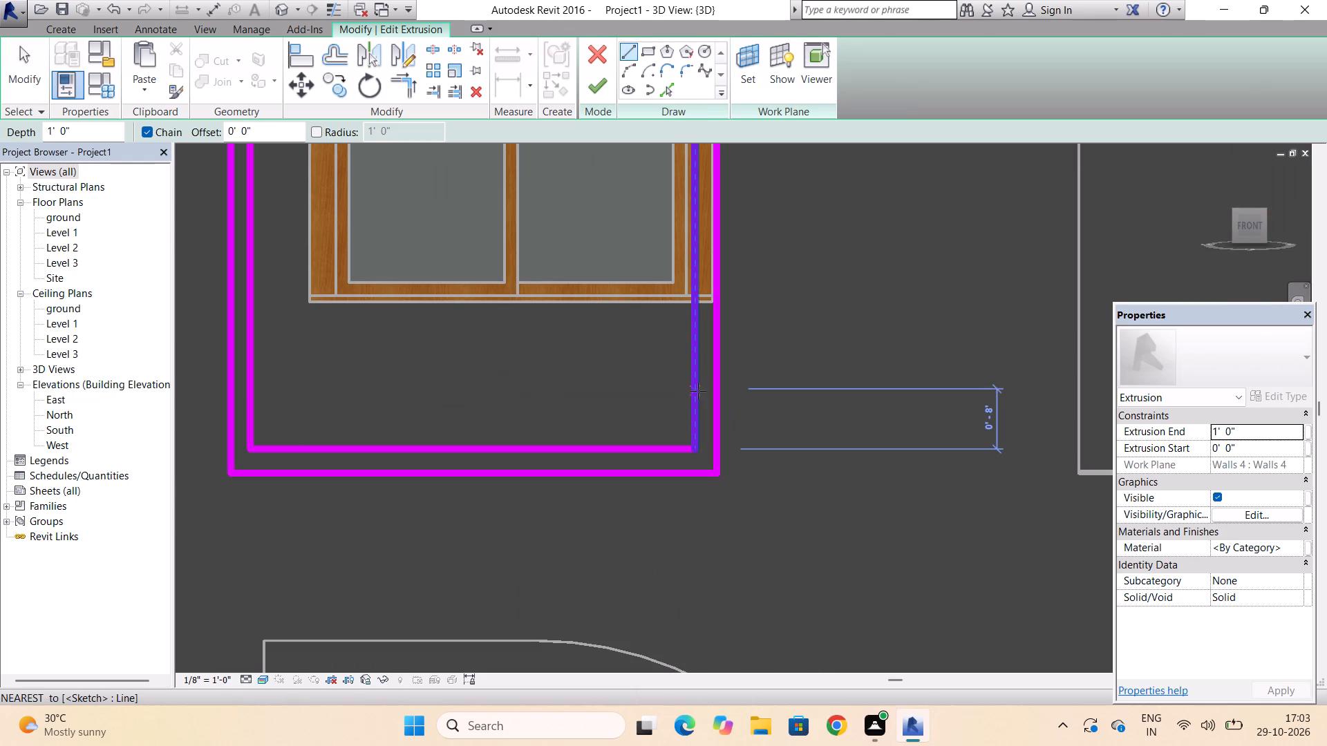
left_click(695, 371)
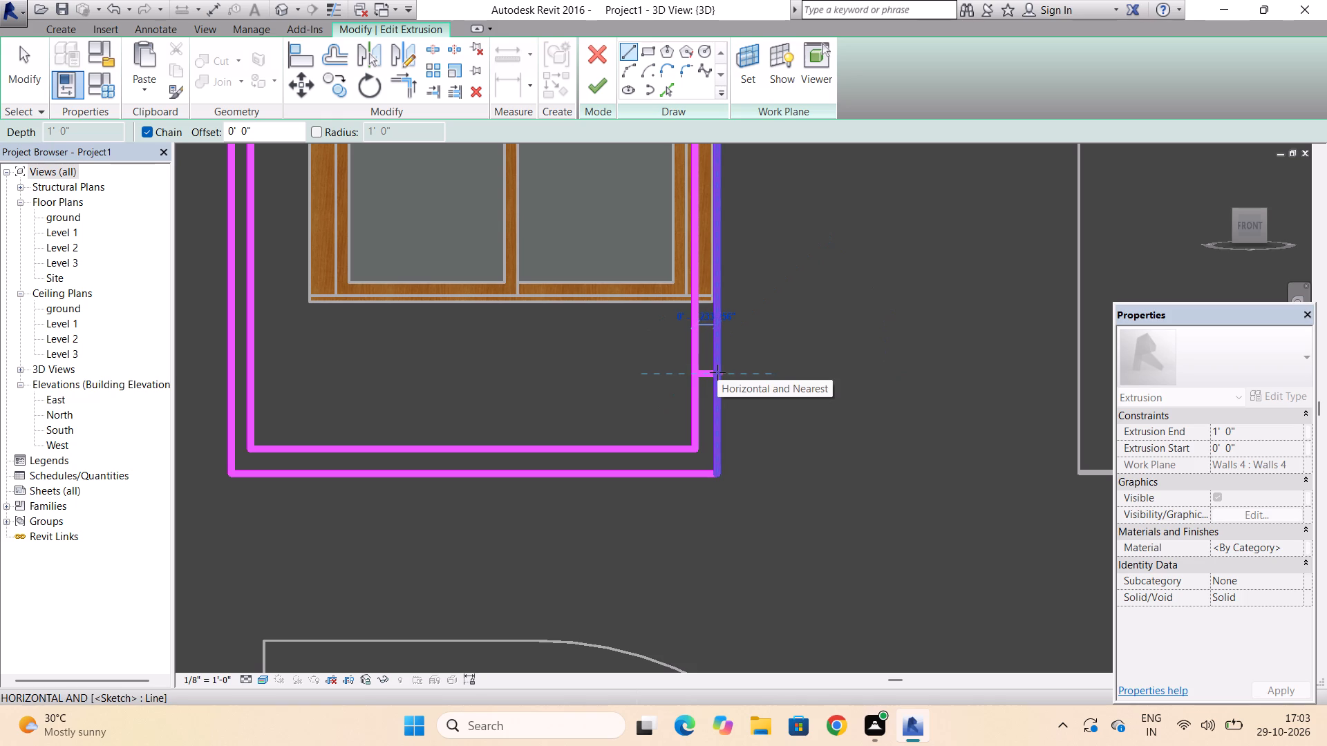
left_click(717, 372)
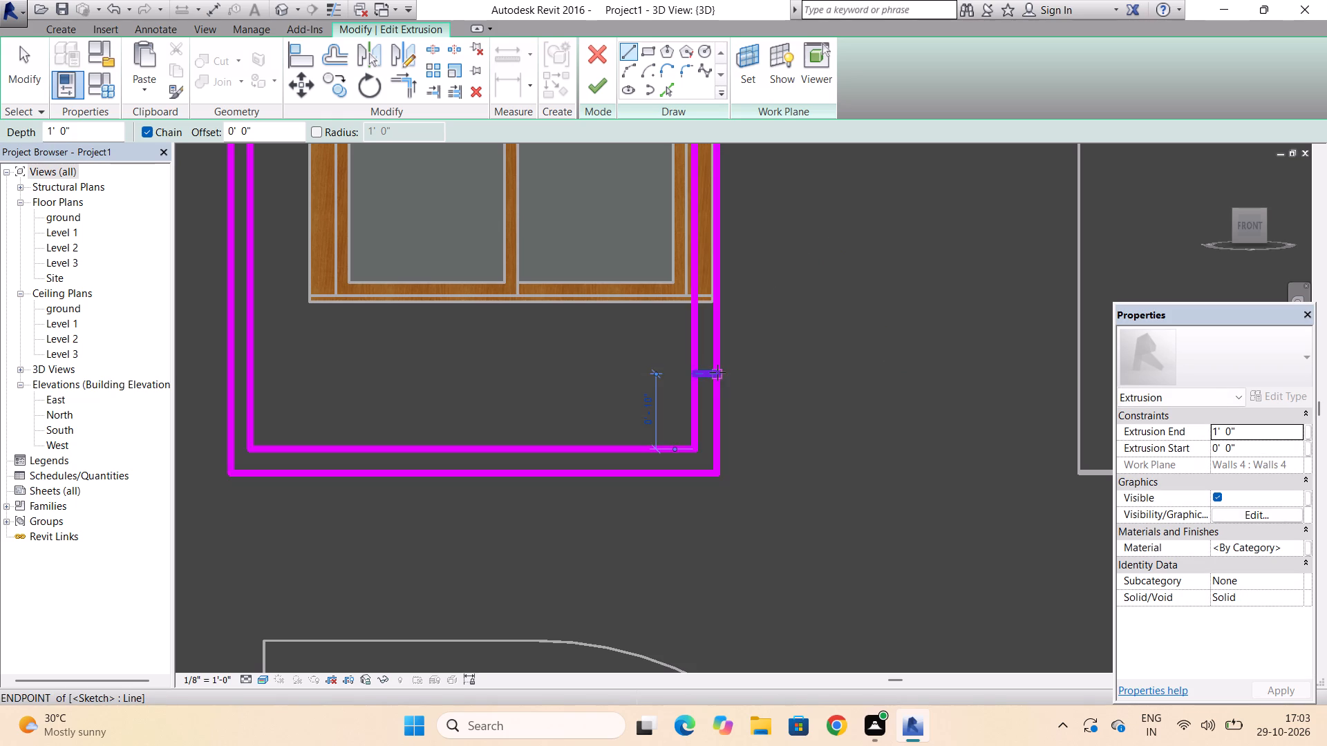
key("Escape")
key("Escape")
key("Escape")
key("Escape")
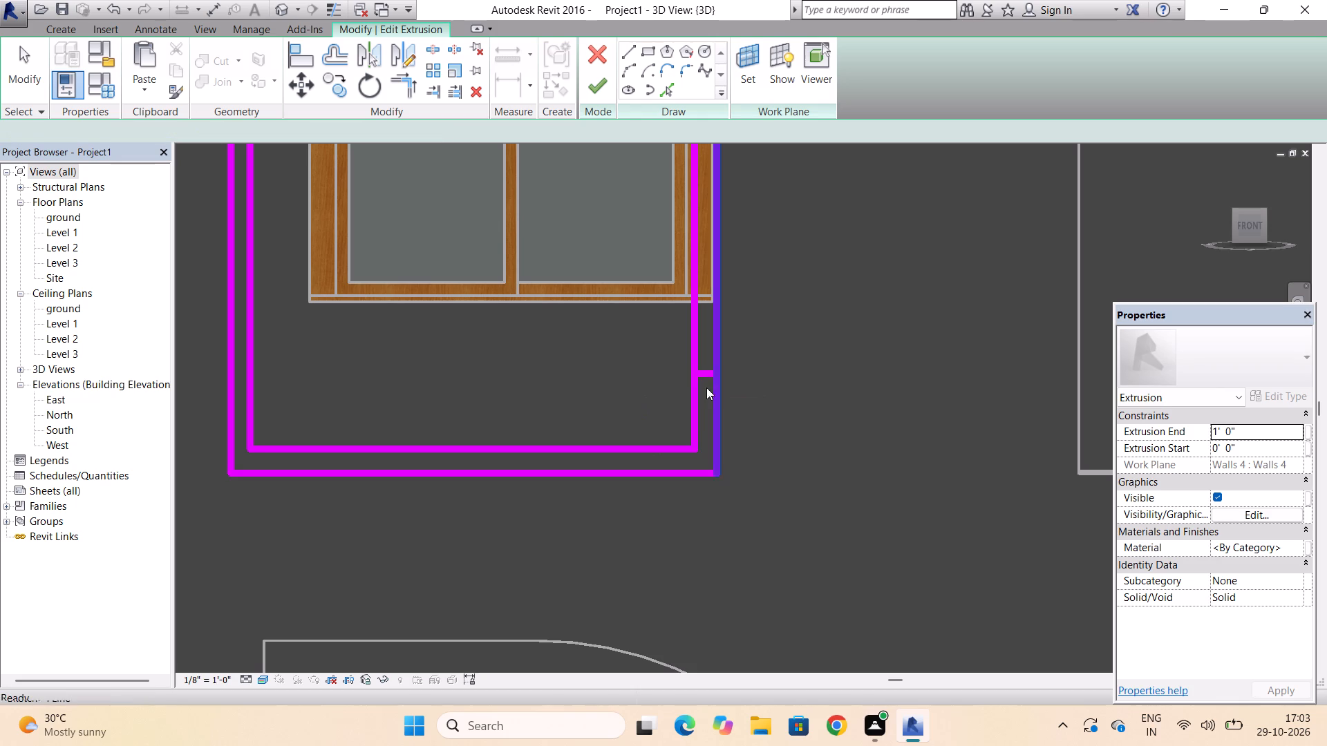
key("Escape")
key("Escape")
Shorten the frame's inner and outer right vertical sketch lines so both end at the short connecting line.
left_click(697, 399)
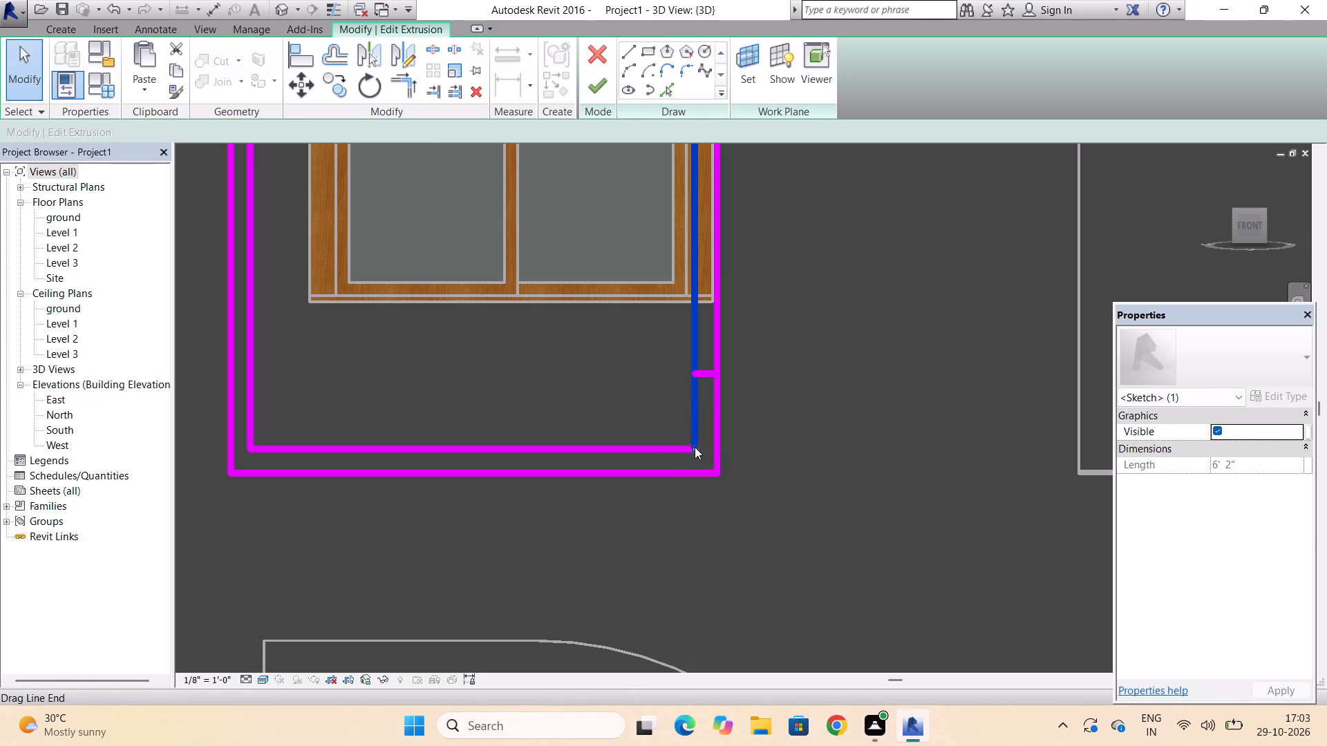
left_click_drag(695, 447, 703, 372)
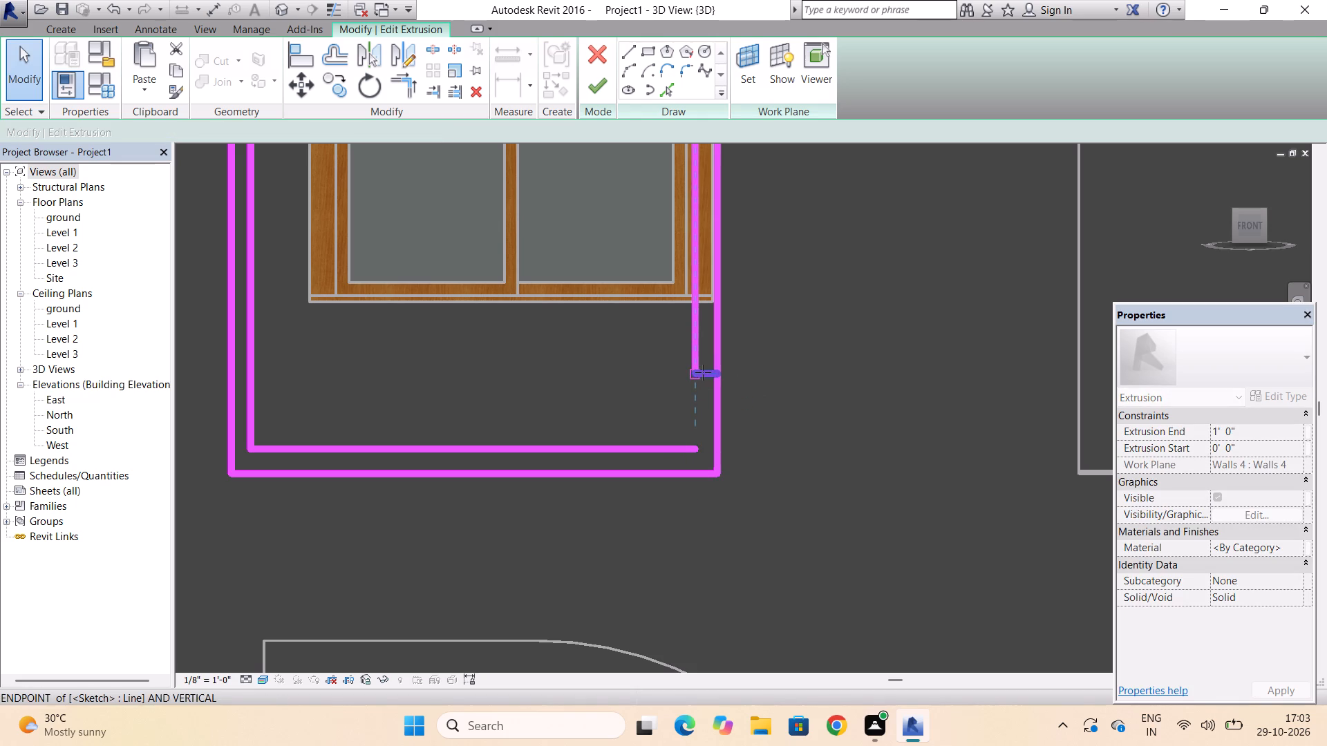
left_click_drag(703, 372, 695, 374)
key("Escape")
key("Escape")
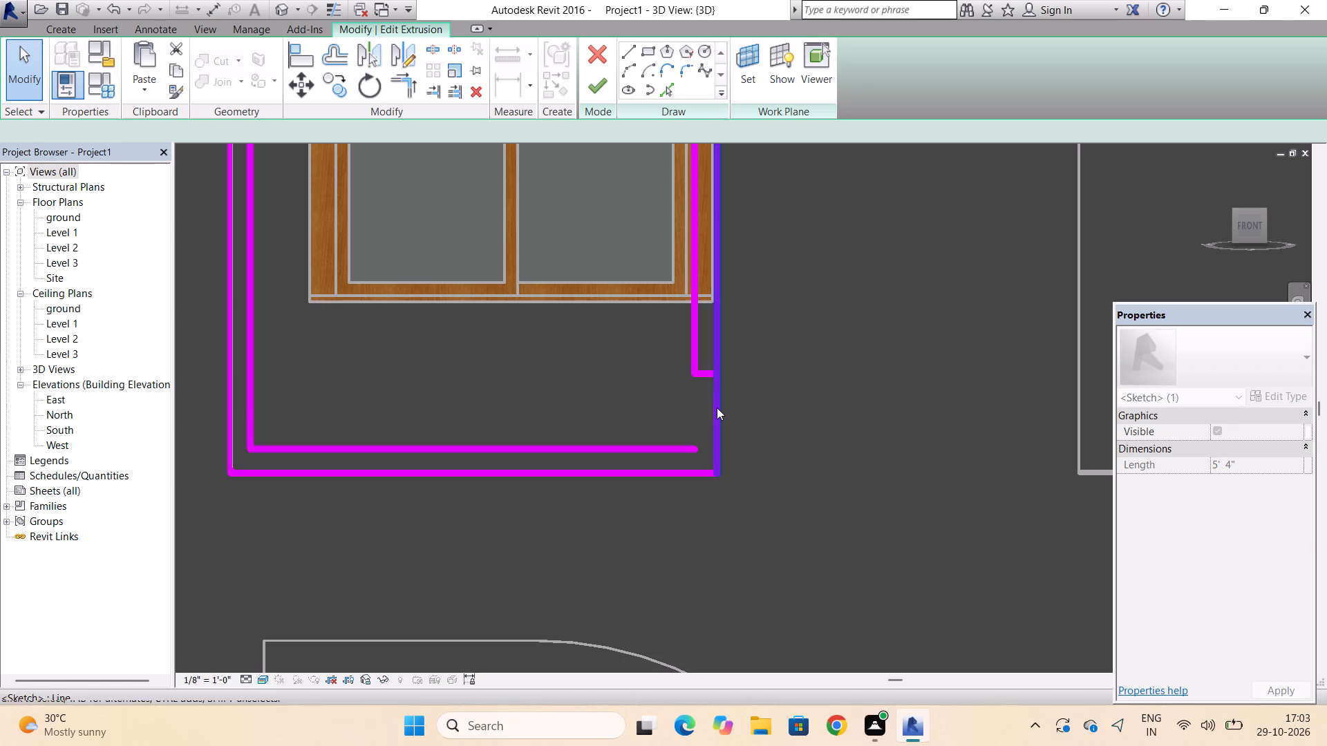
left_click(717, 408)
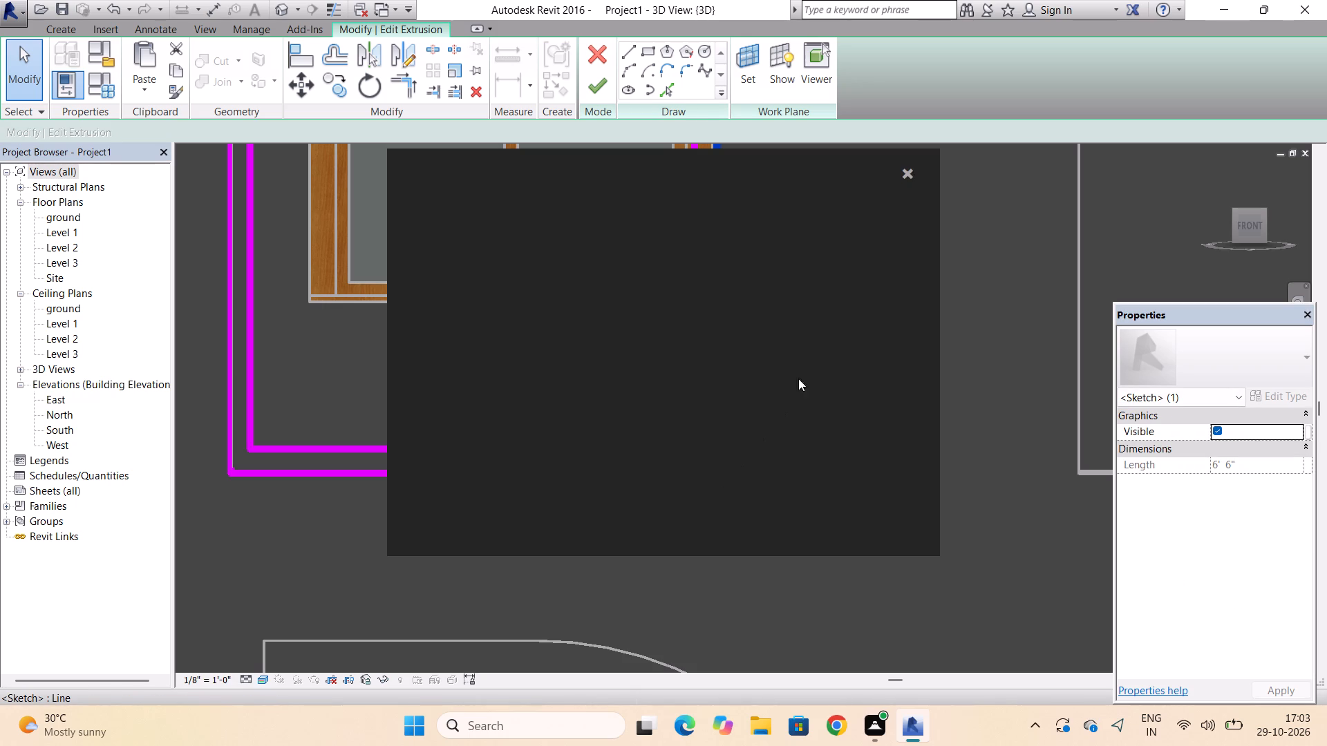
left_click(907, 167)
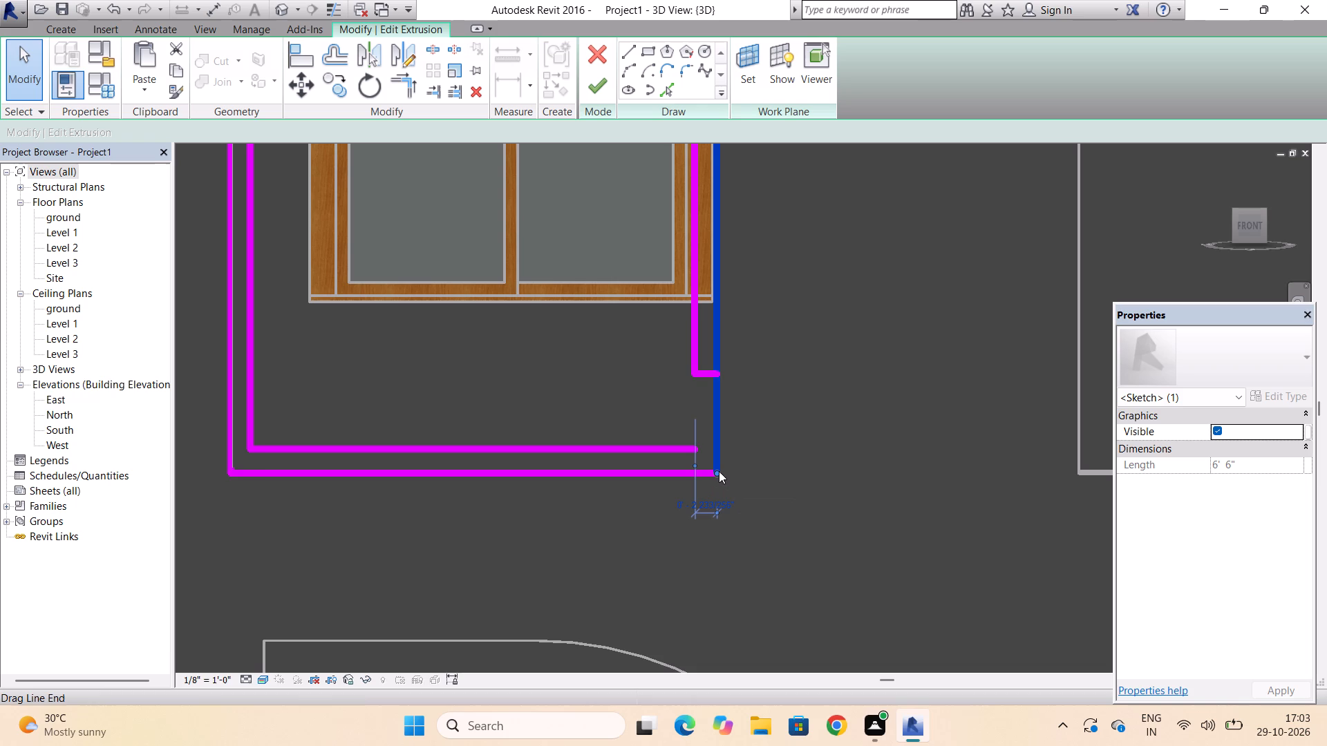
left_click_drag(717, 472, 718, 421)
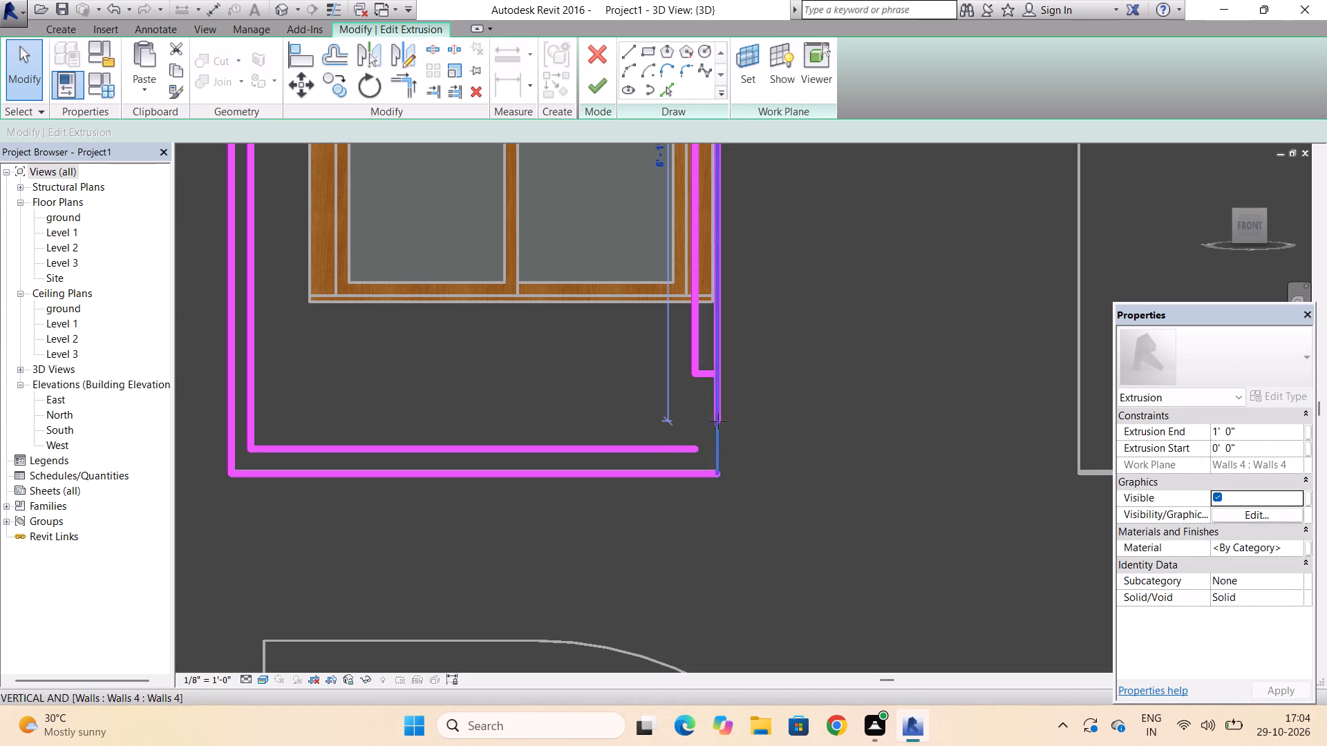
left_click_drag(718, 421, 720, 374)
key("Escape")
key("Escape")
key("Escape")
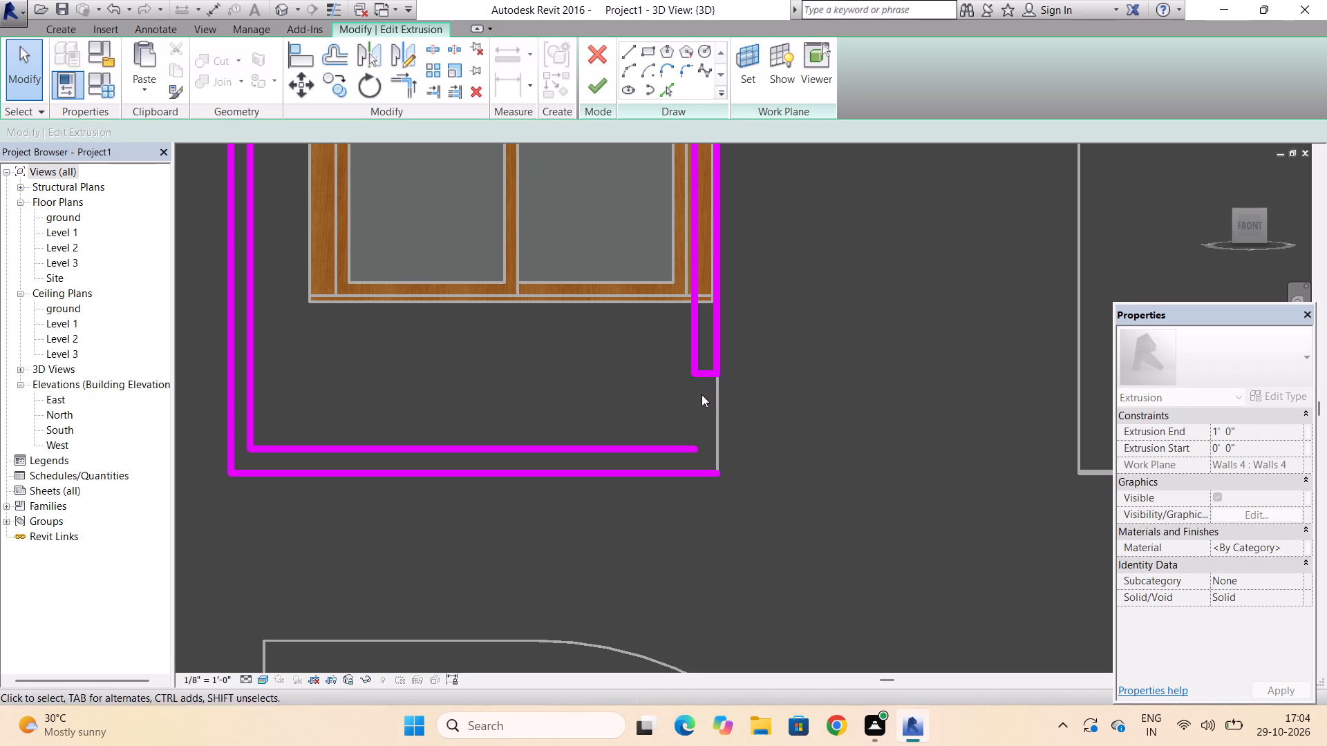
key("Escape")
key("Escape")
Extend the frame's outer bottom sketch line horizontally toward the building's right edge, to about 13' 9 1/2" long.
scroll(677, 431, "down", 6)
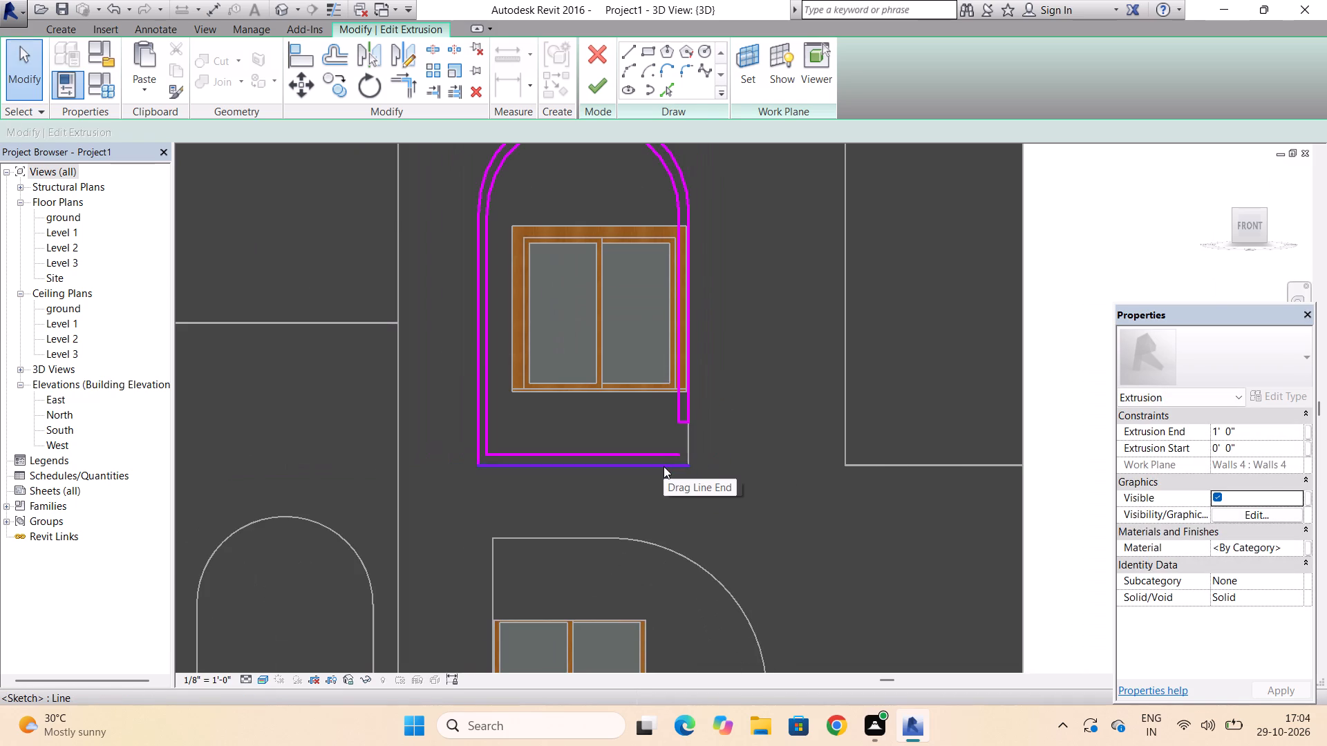
scroll(663, 466, "up", 2)
scroll(667, 451, "down", 1)
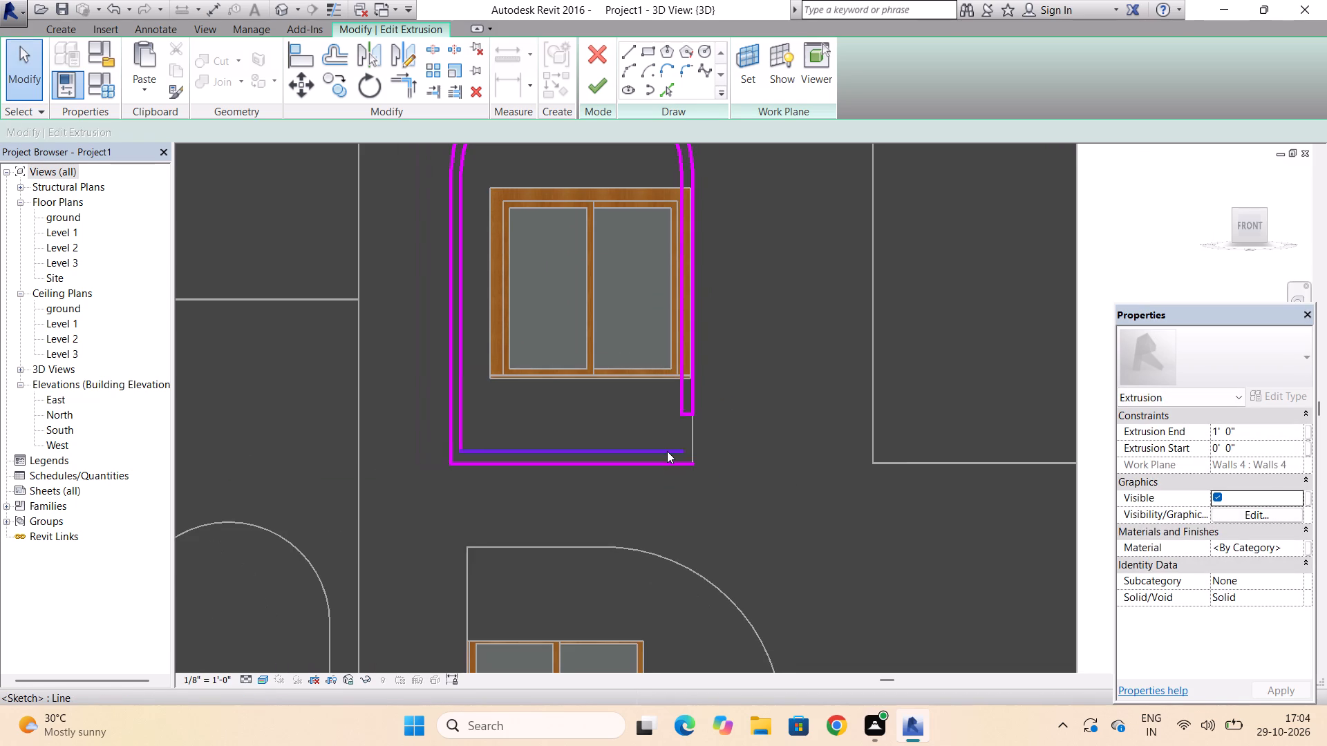
scroll(667, 451, "down", 1)
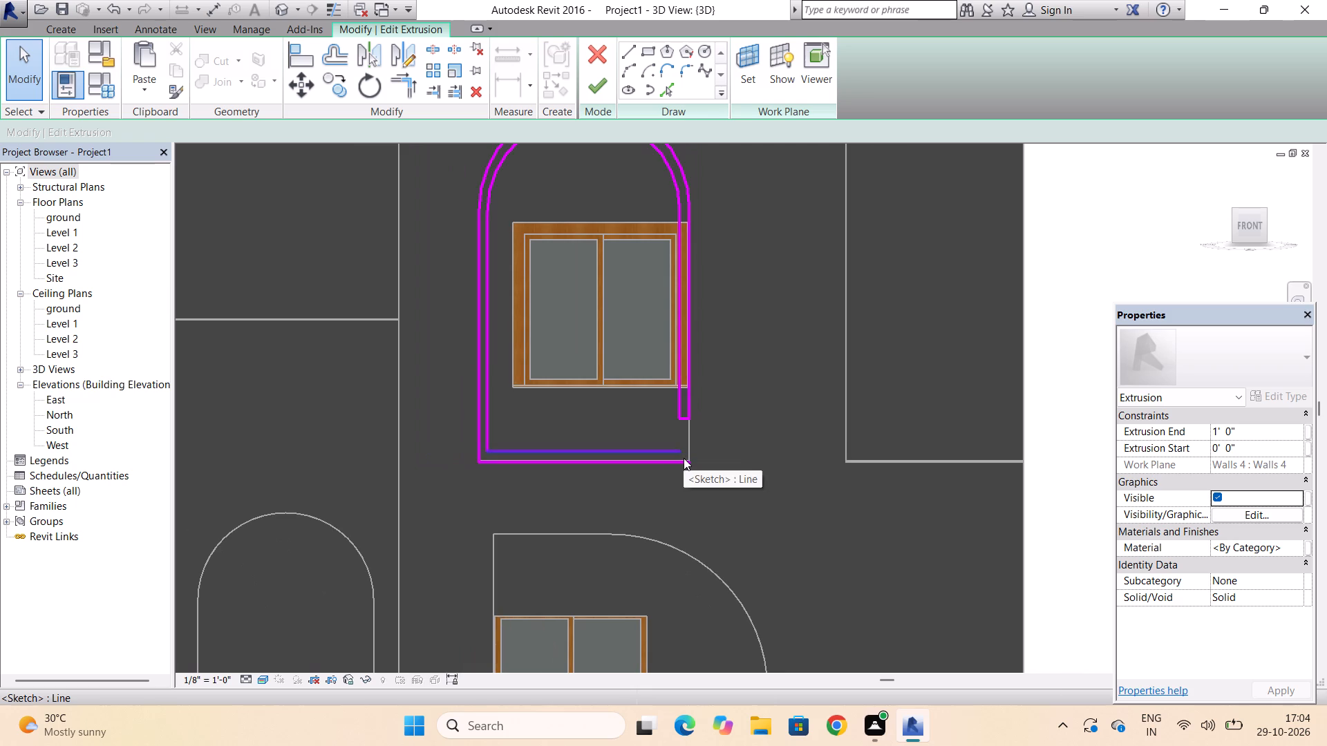
key("Escape")
key("Escape")
key("Escape")
left_click(686, 460)
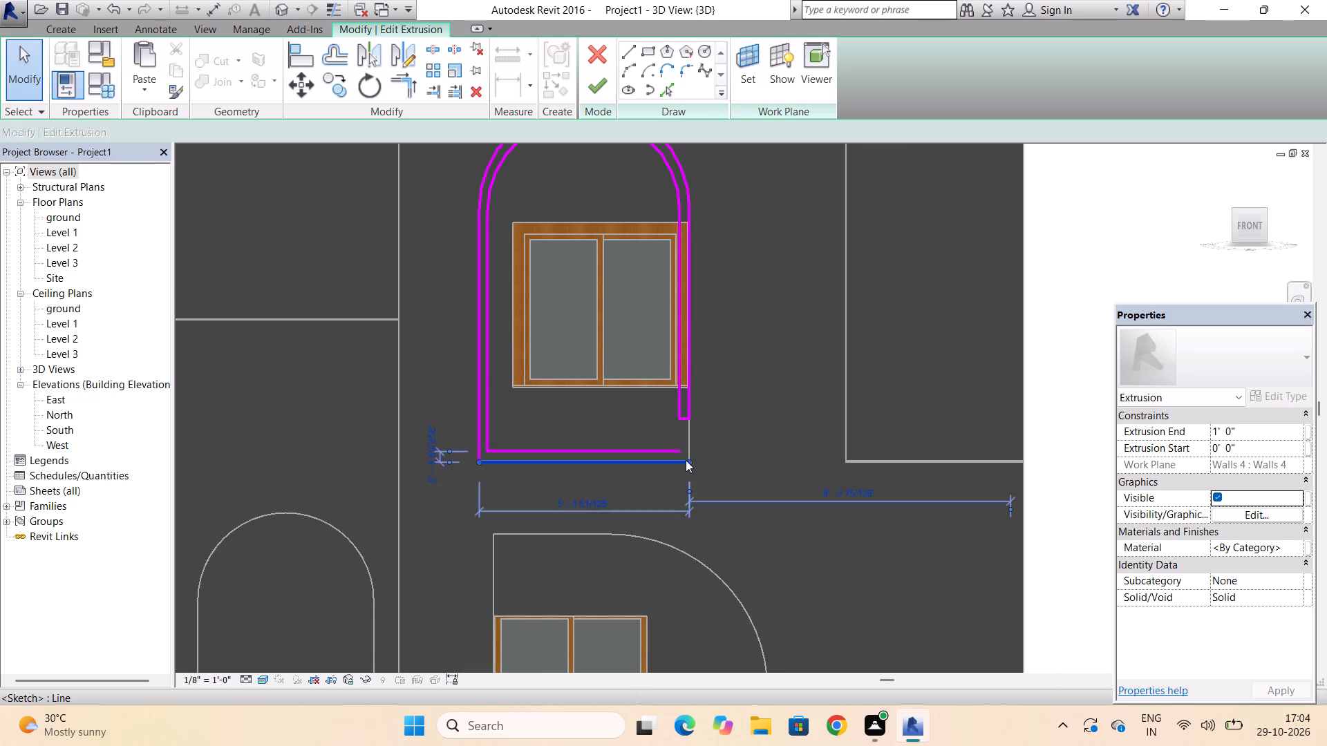
left_click_drag(688, 461, 875, 476)
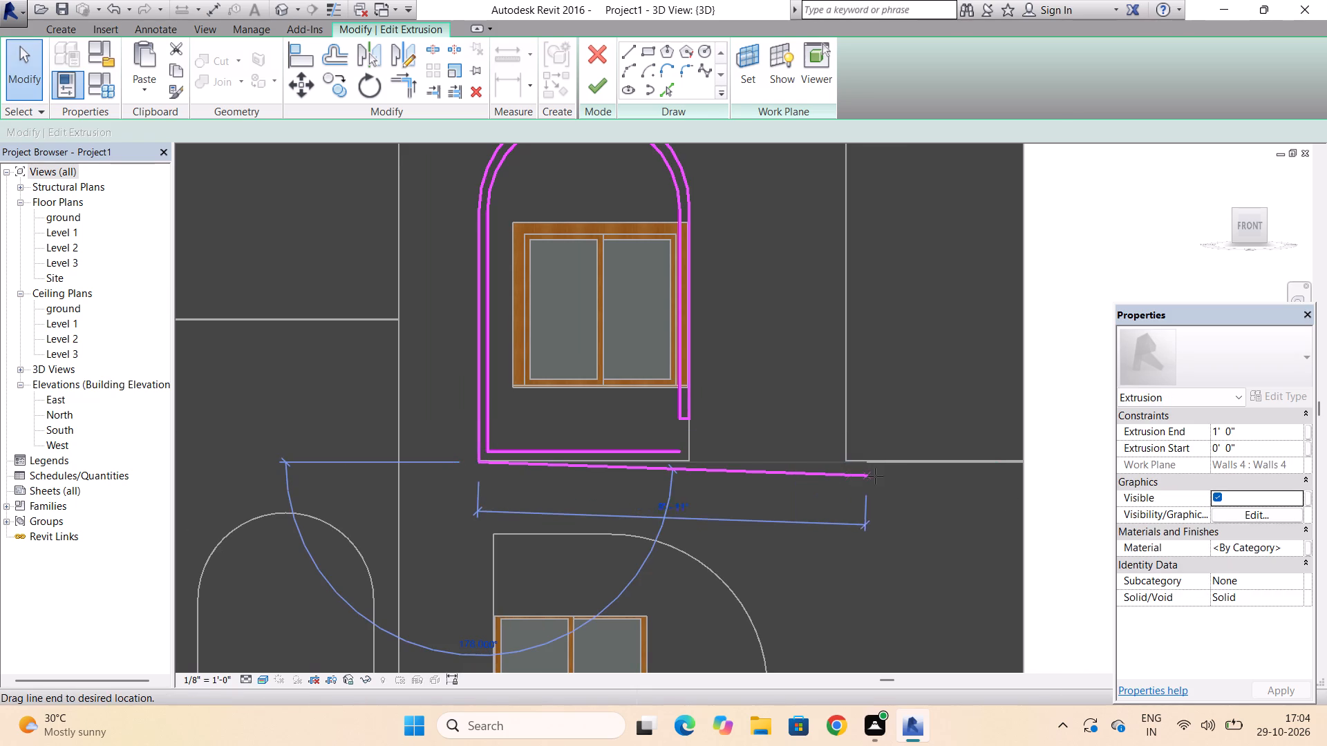
left_click_drag(875, 476, 900, 459)
scroll(706, 463, "down", 3)
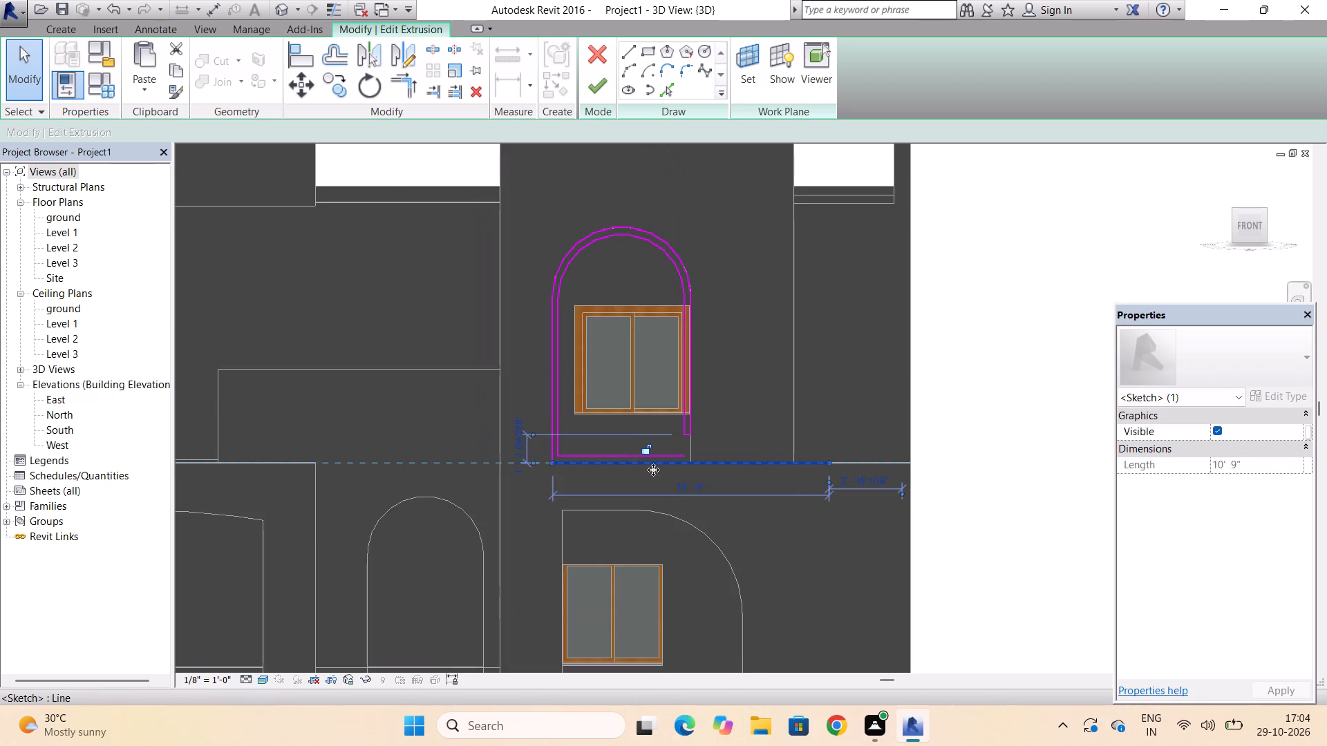
scroll(653, 470, "down", 1)
scroll(877, 468, "up", 6)
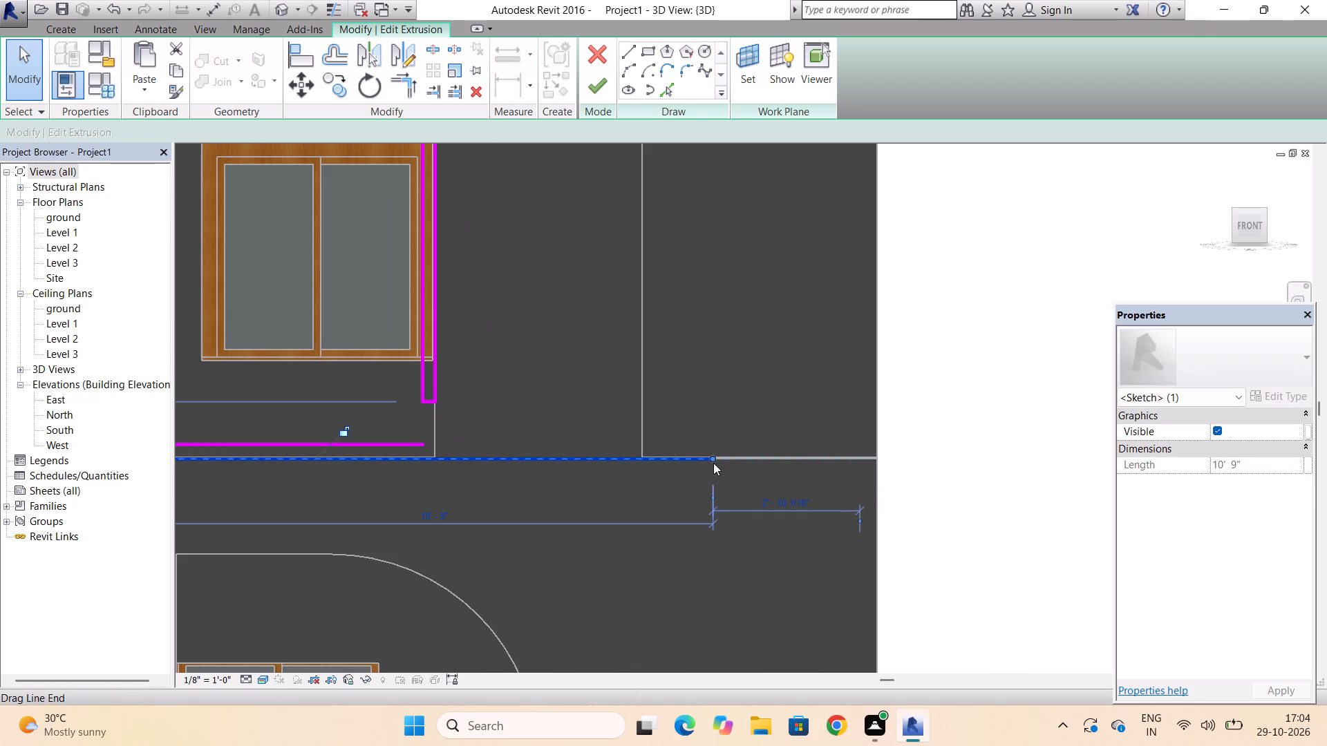
left_click_drag(713, 457, 840, 464)
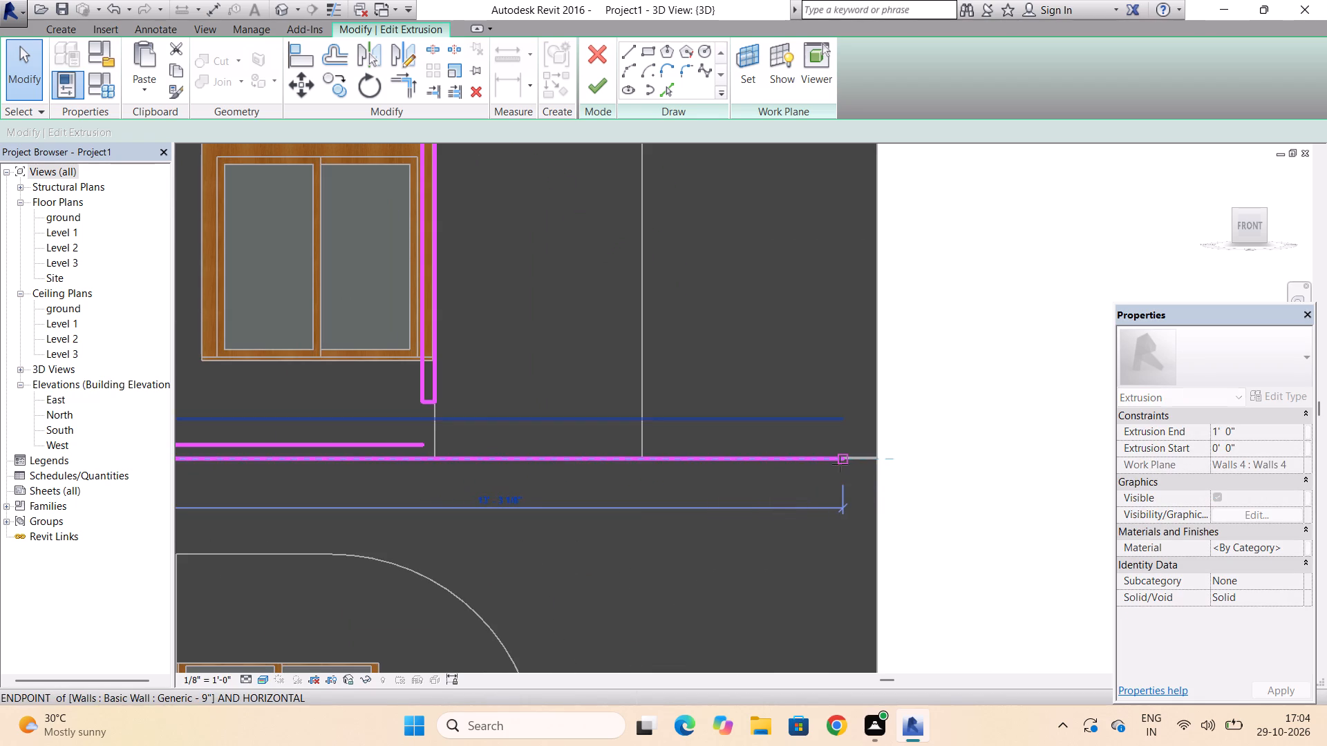
left_click_drag(840, 464, 874, 464)
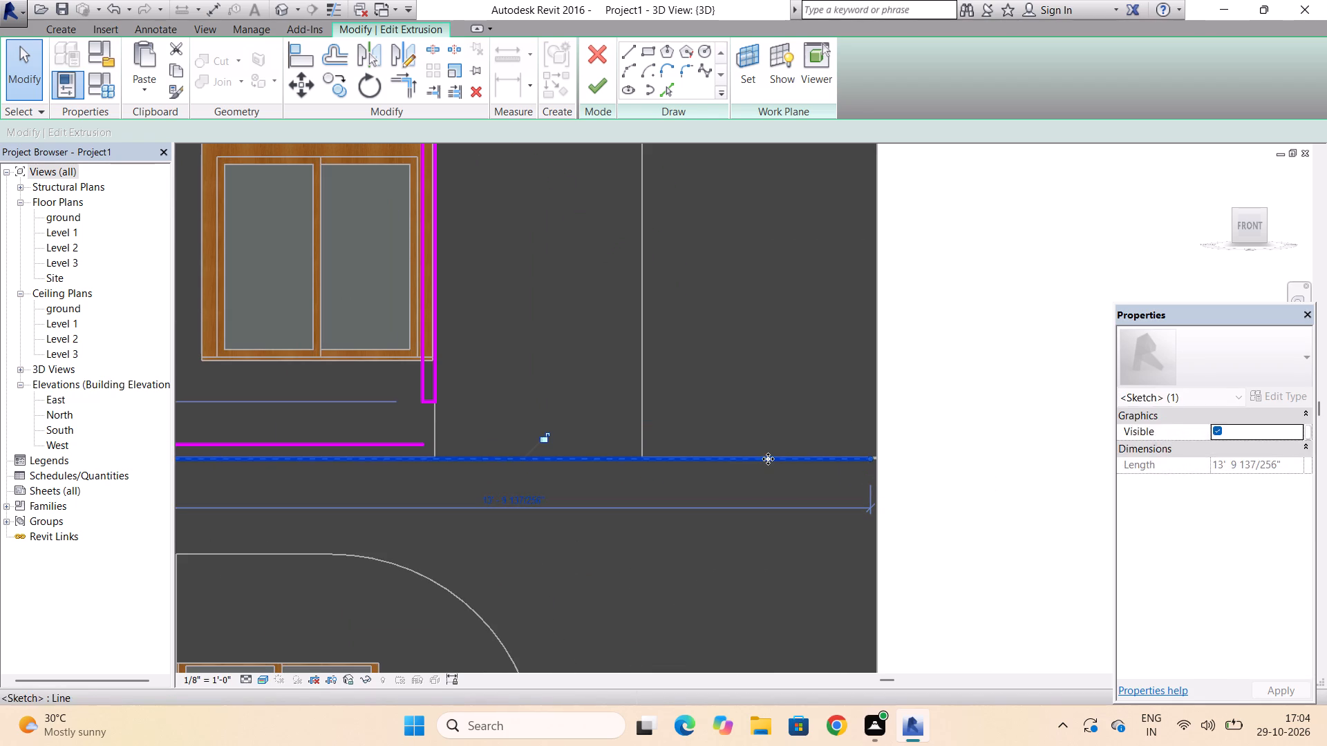
key("Escape")
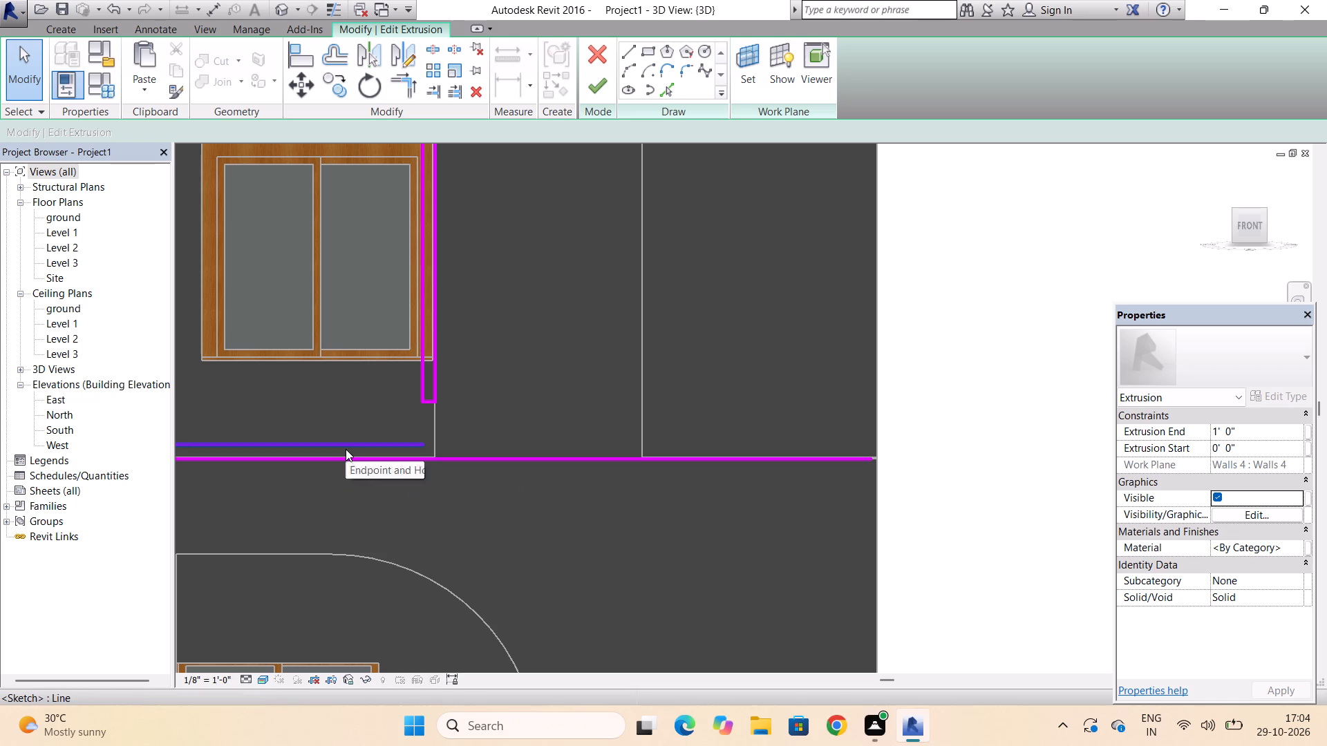
Extend the frame's inner bottom sketch line to the building's right edge, making it about 13' 8" long.
left_click(352, 443)
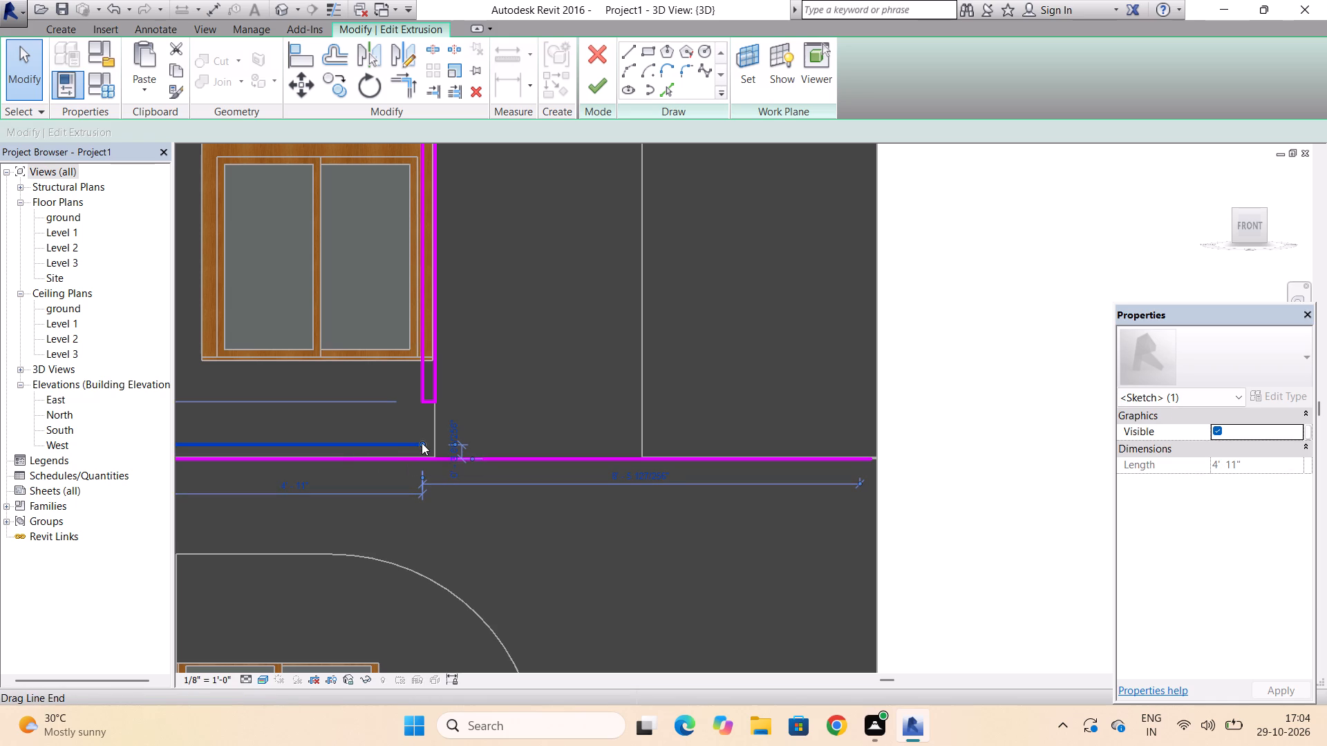
left_click_drag(422, 443, 792, 446)
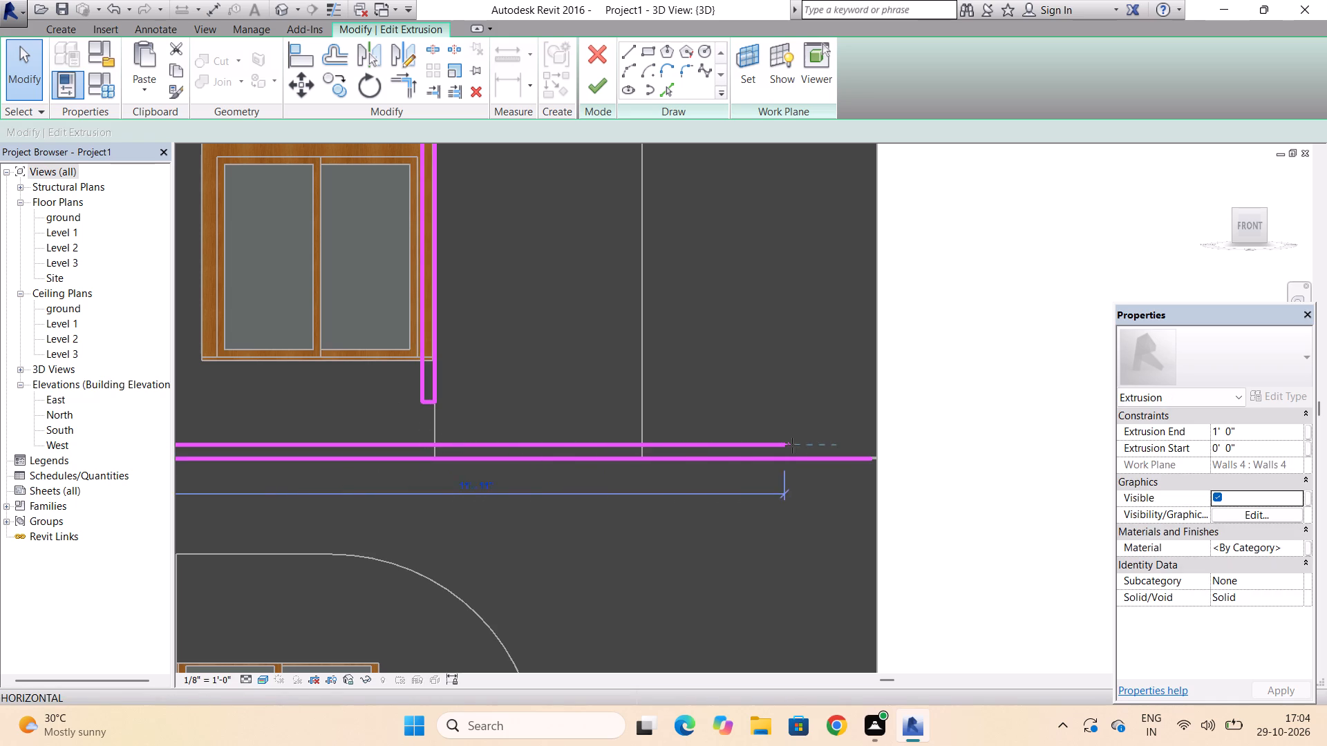
left_click_drag(792, 446, 876, 447)
scroll(876, 447, "up", 8)
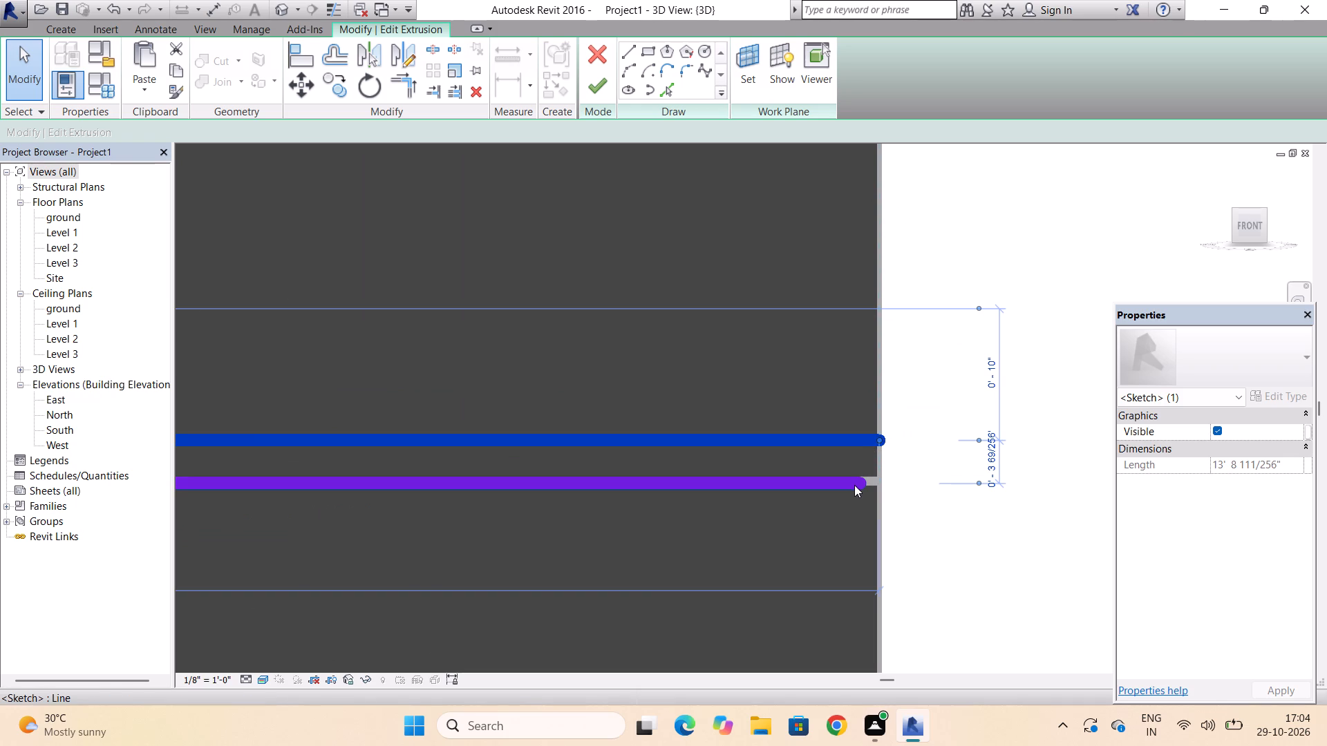
Stretch the outer bottom line's right end to the wall edge, aligned with the end of the inner bottom line.
left_click(854, 485)
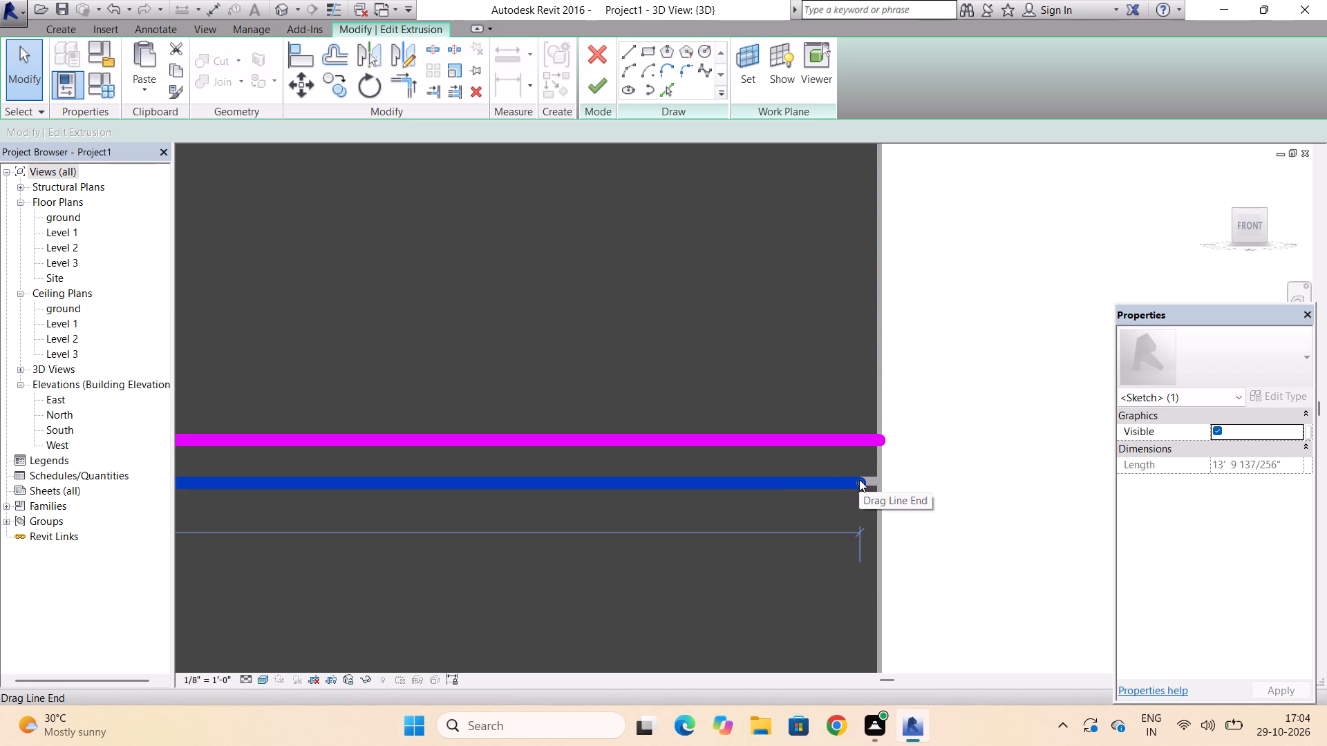
left_click_drag(859, 480, 894, 480)
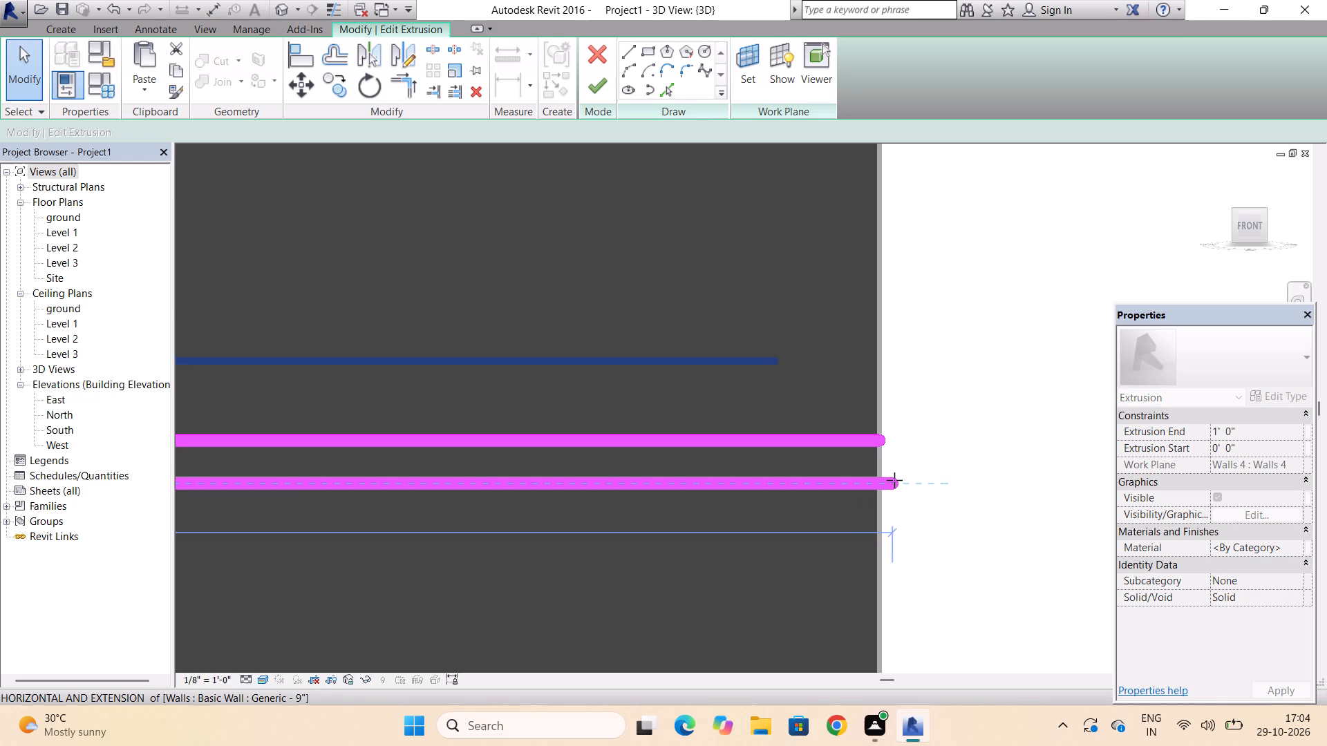
left_click_drag(894, 480, 876, 481)
key("Escape")
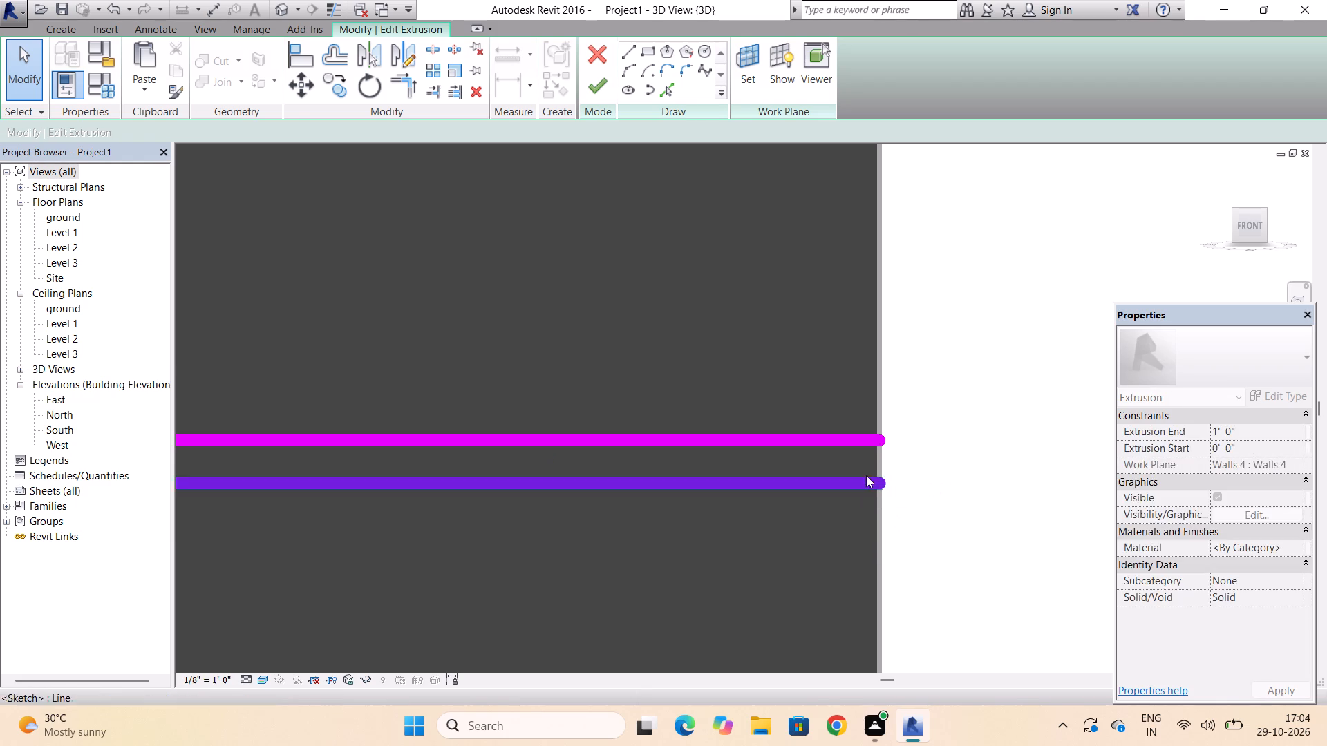
key("Escape")
key("Escape")
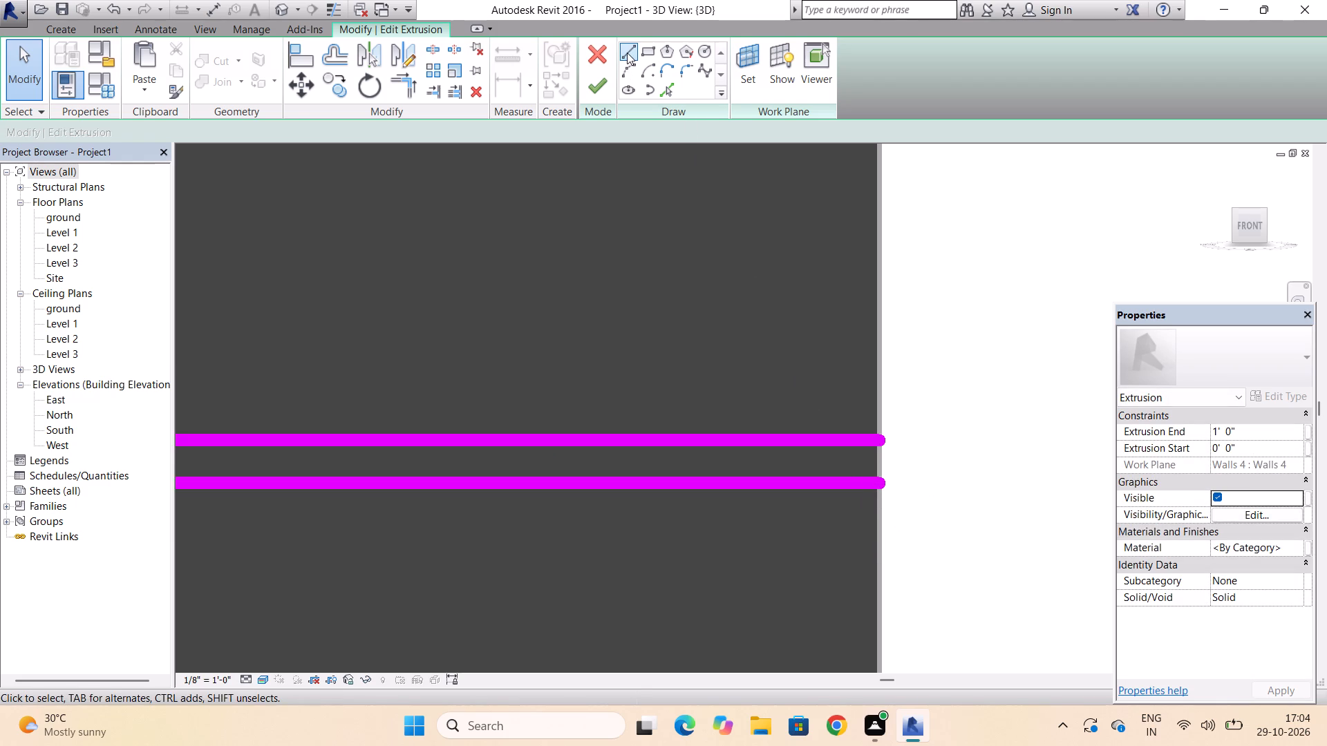
Close the bottom band's right end with a vertical line at the wall edge joining both bottom lines, and finish the extrusion sketch.
left_click(627, 52)
scroll(898, 467, "up", 7)
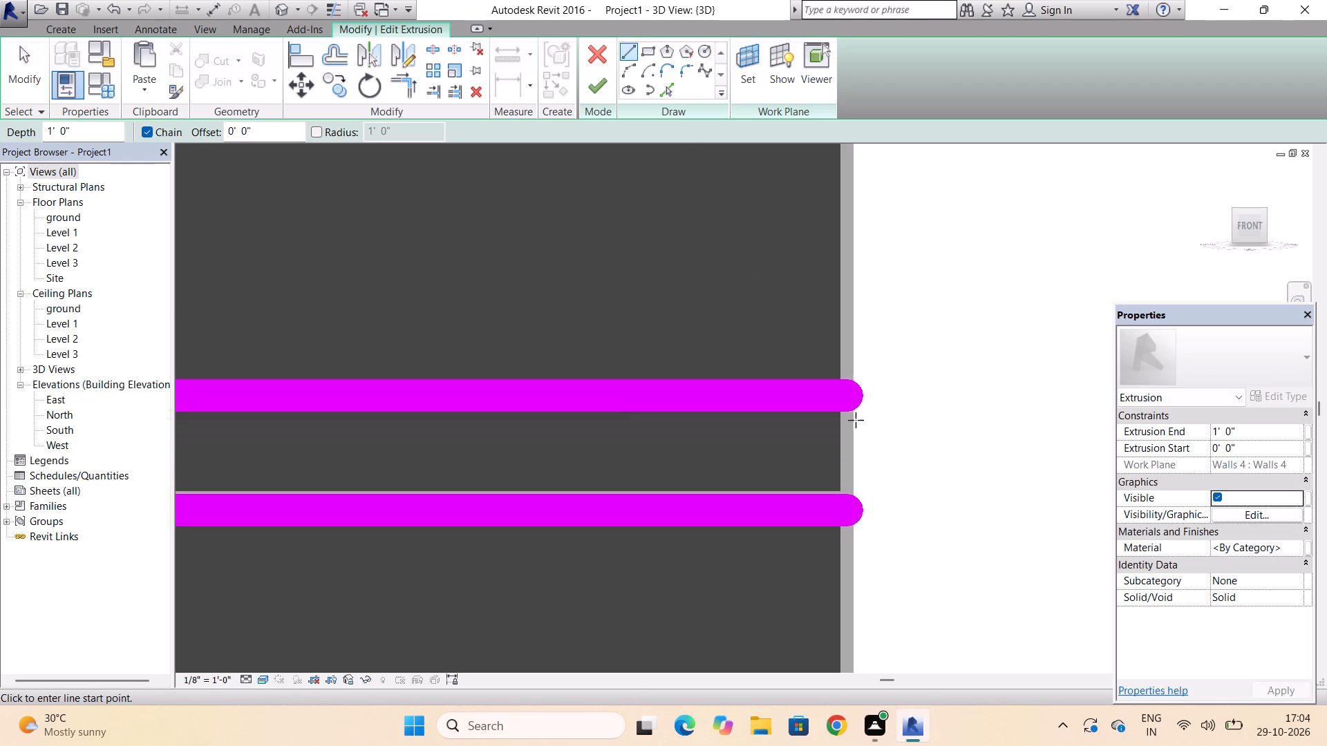
left_click(846, 396)
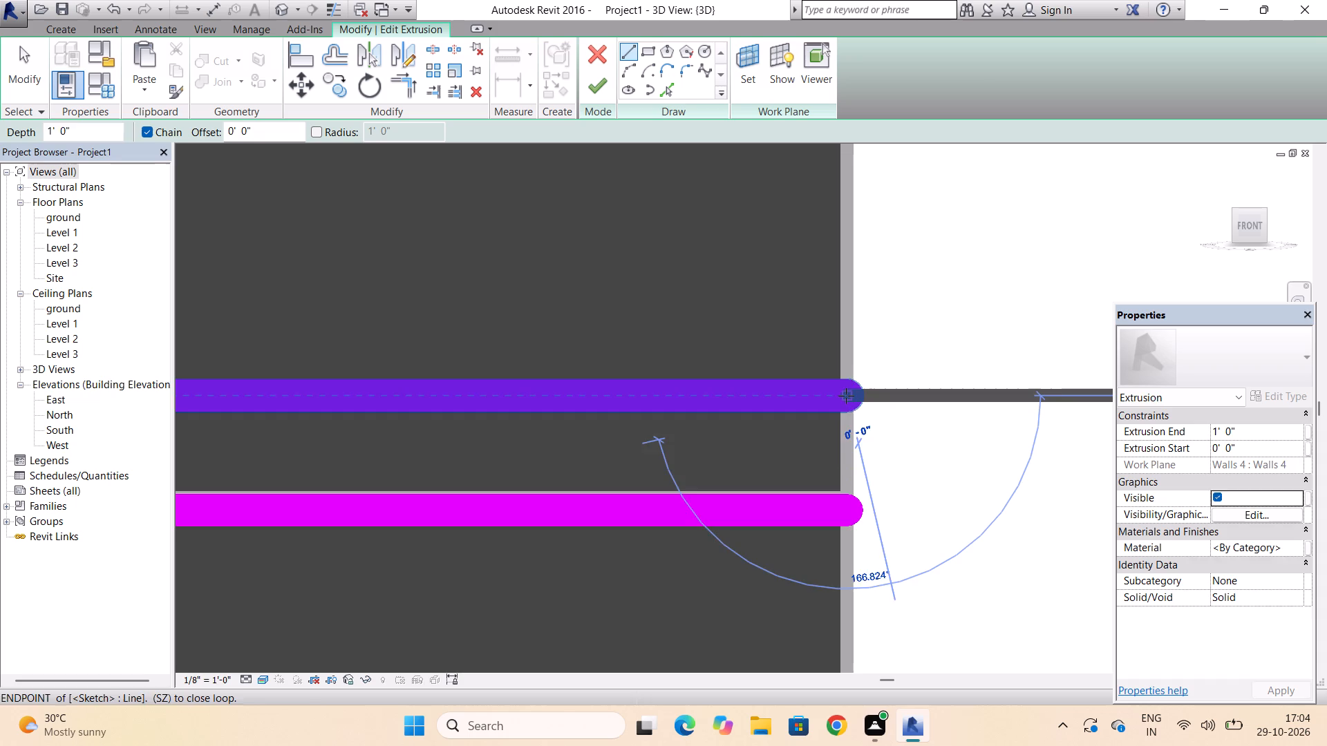
left_click(846, 506)
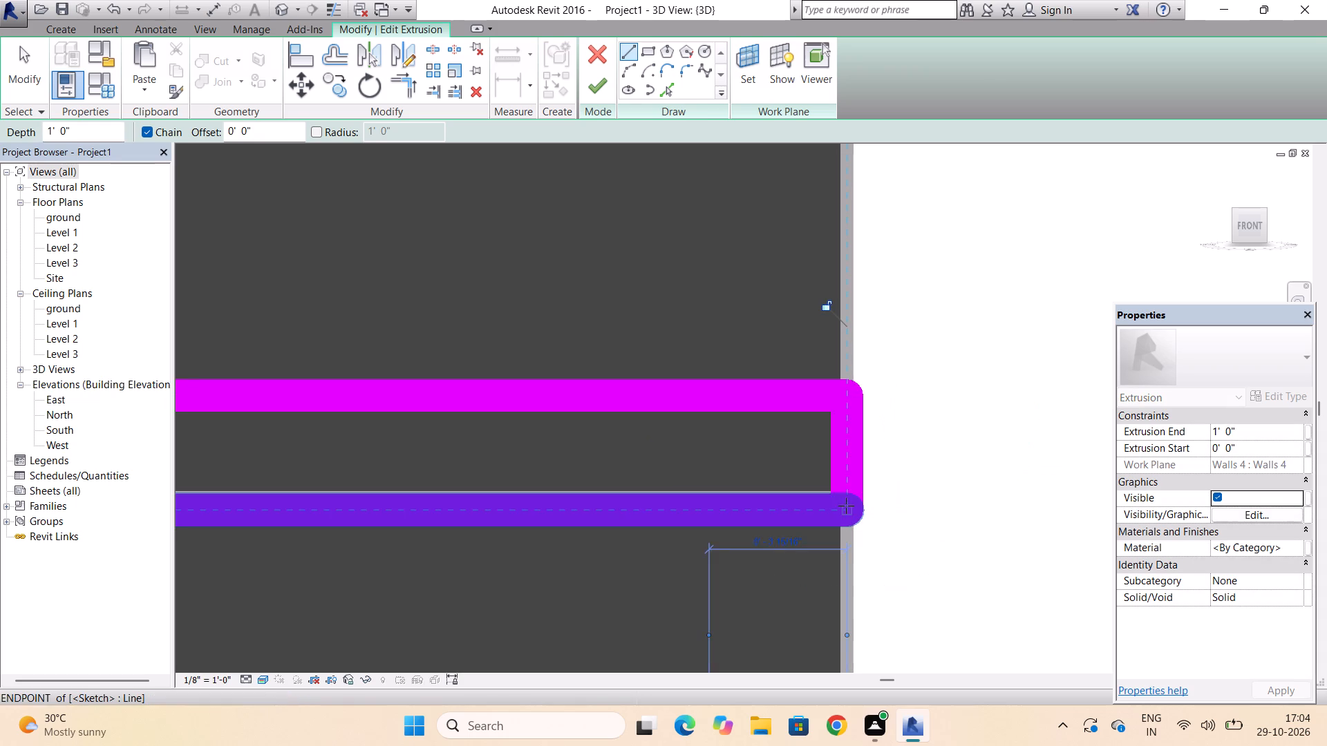
key("Escape")
key("Escape")
key("Escape")
scroll(915, 412, "down", 11)
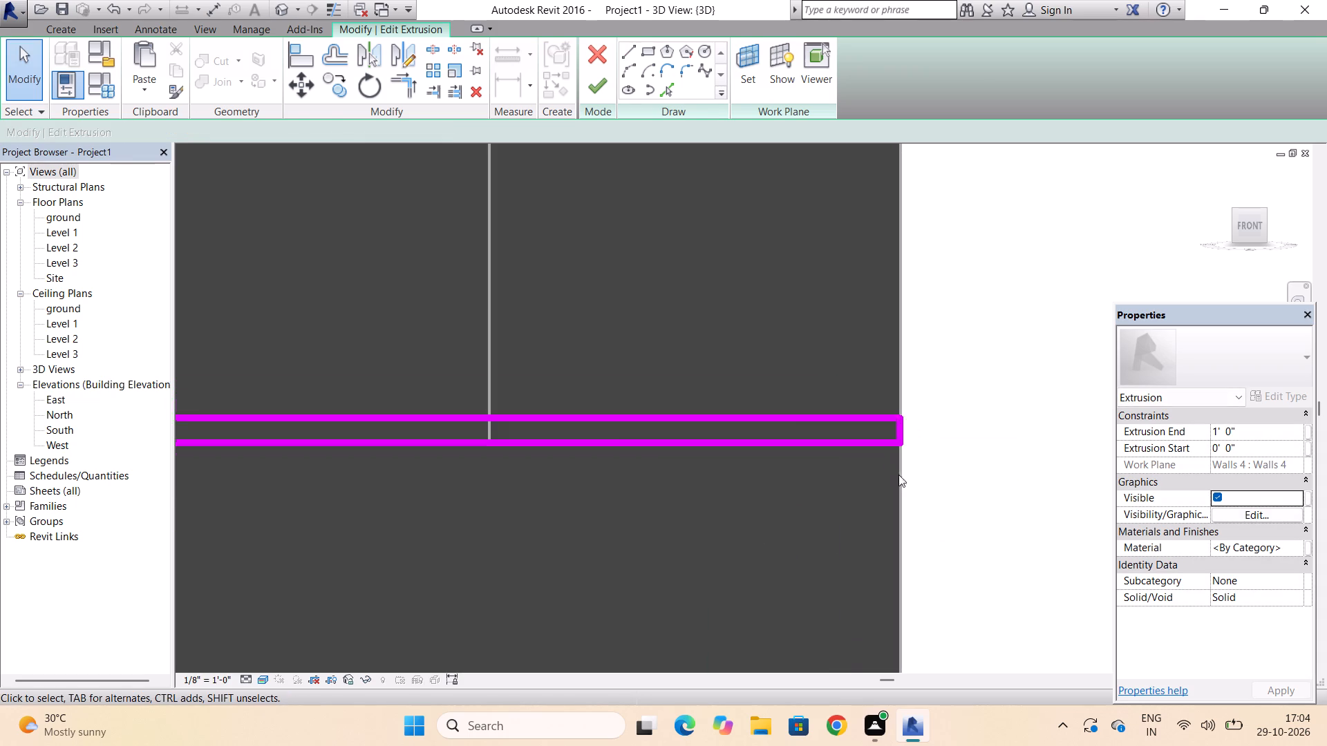
scroll(898, 475, "down", 3)
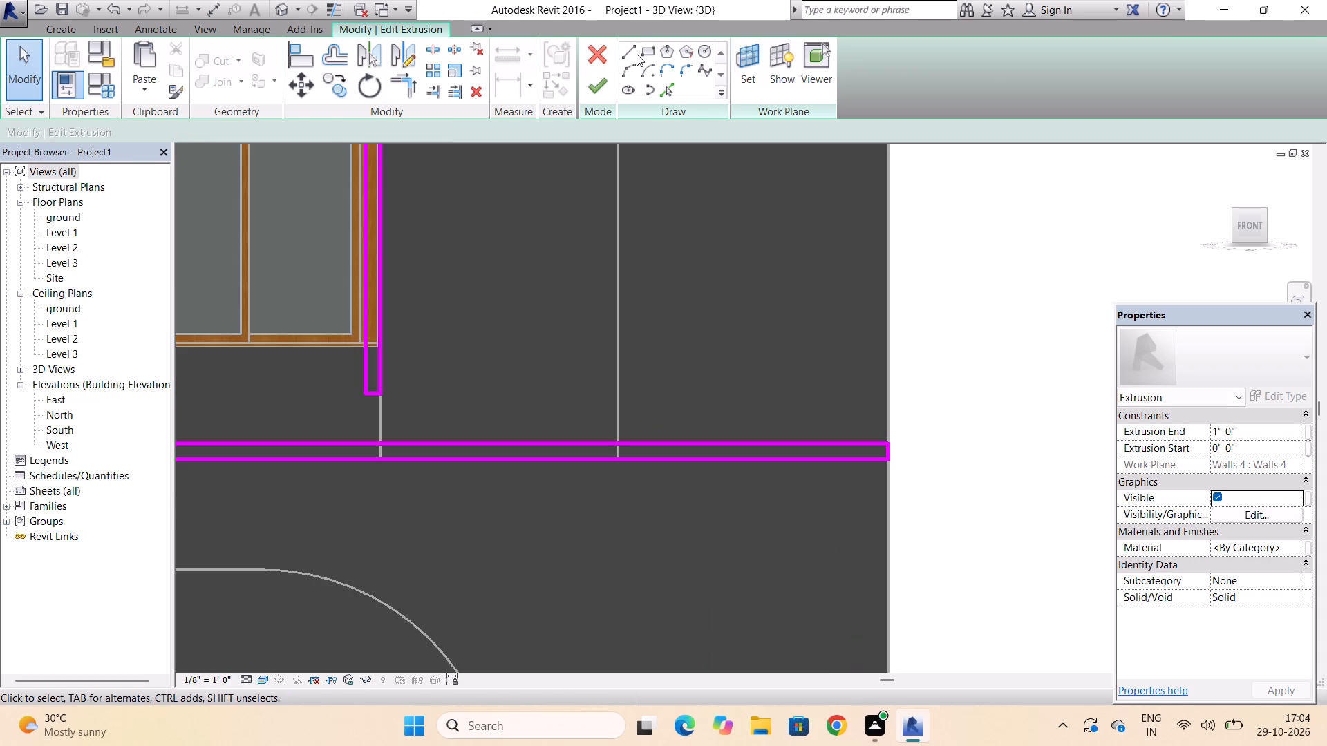
left_click(606, 84)
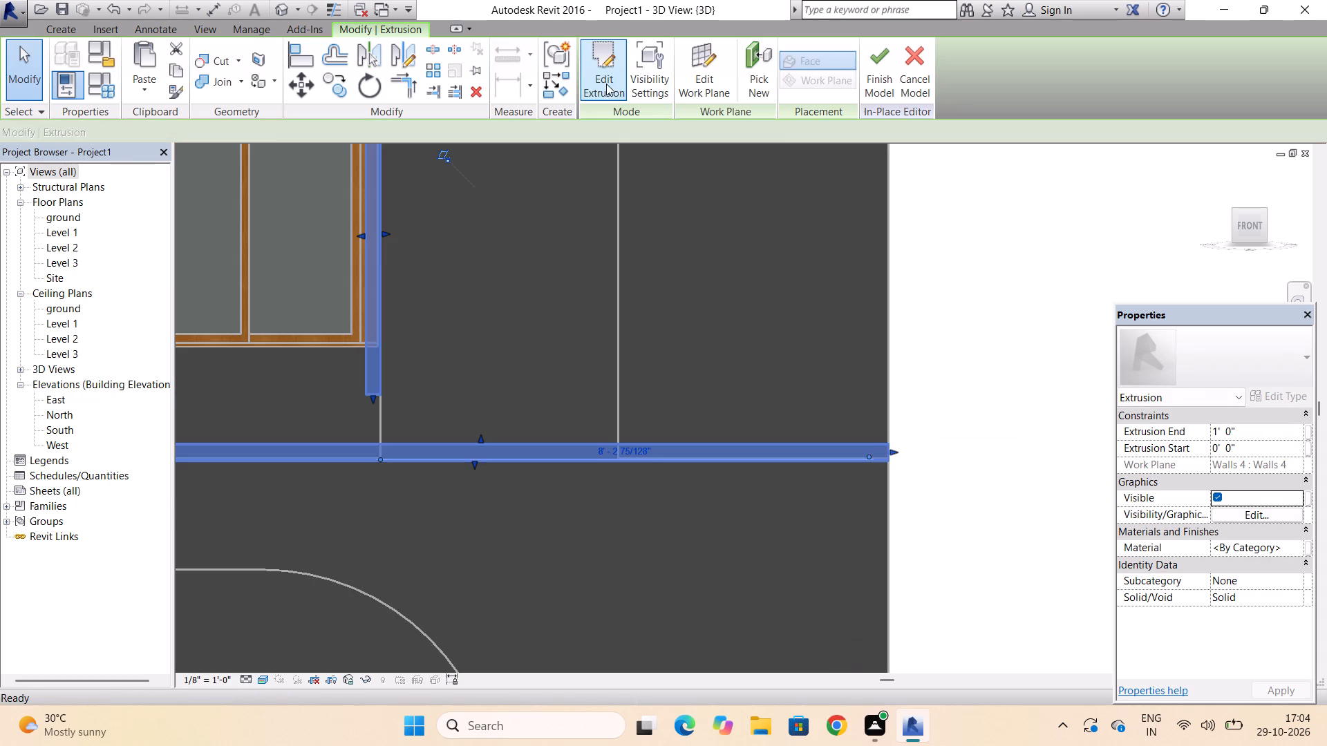
Stretch the lower end of the frame's right vertical leg down toward the top of the bottom band, and dismiss the pop-up notification.
scroll(326, 436, "up", 2)
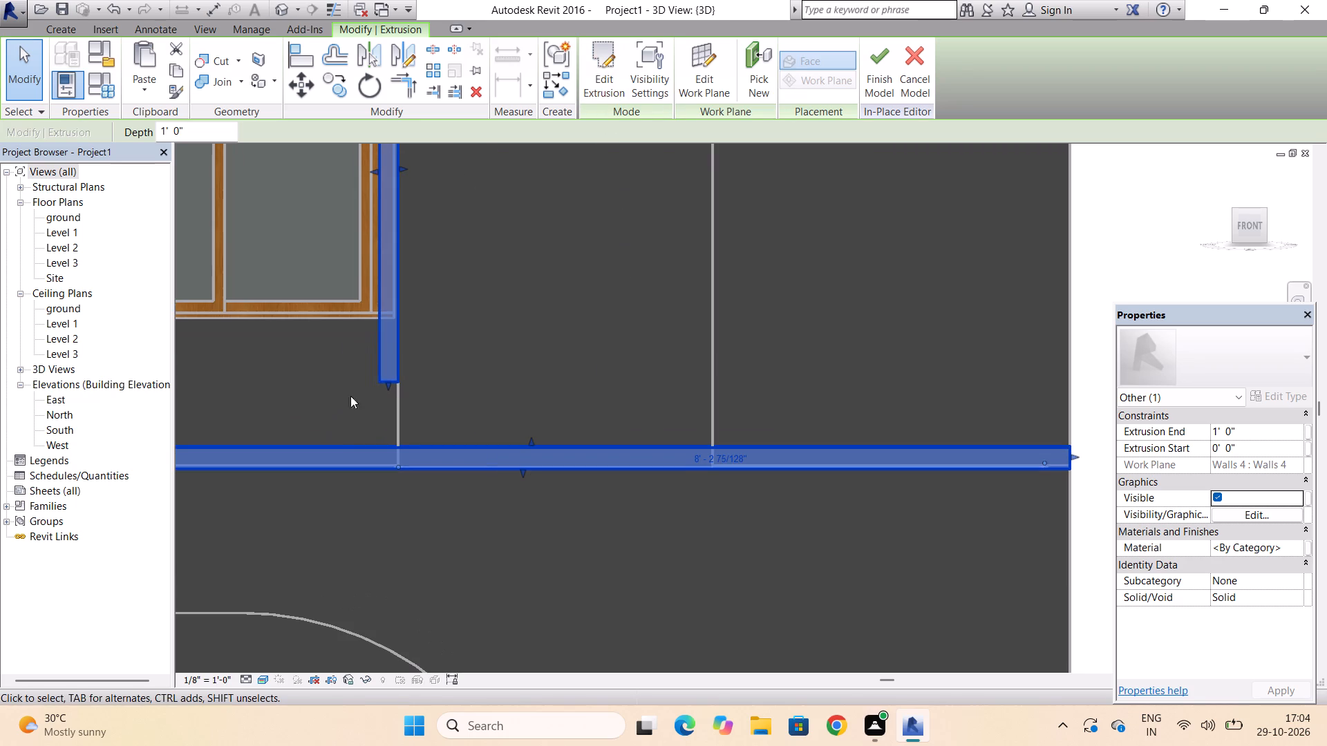
left_click_drag(386, 386, 386, 402)
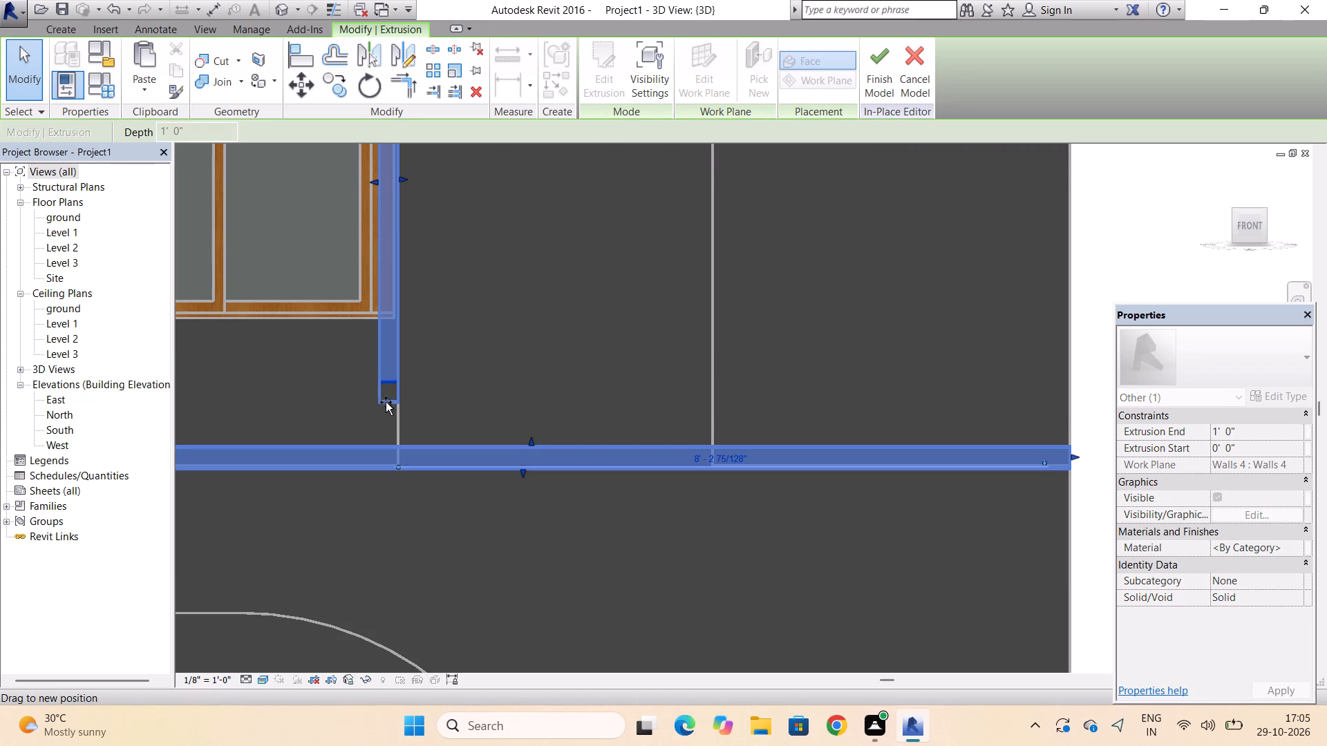
left_click_drag(386, 402, 386, 442)
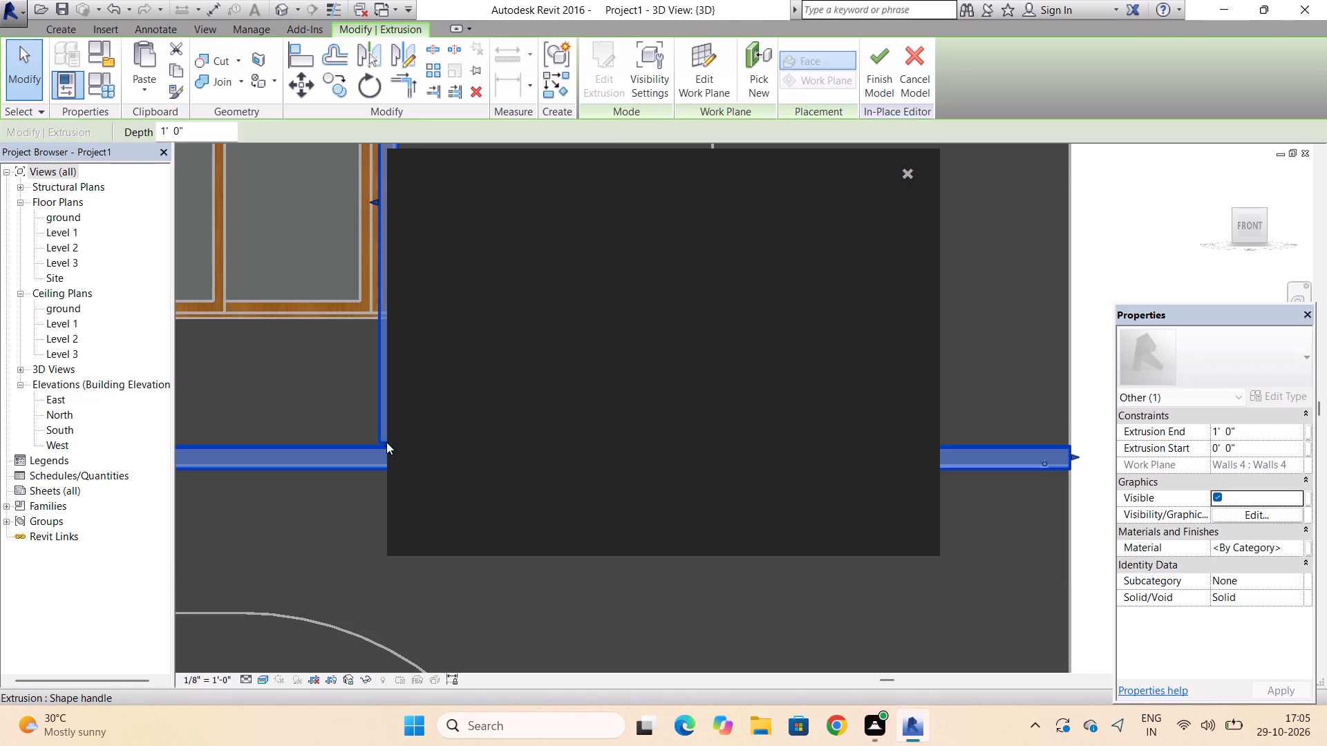
key("Escape")
key("Escape")
key("Escape")
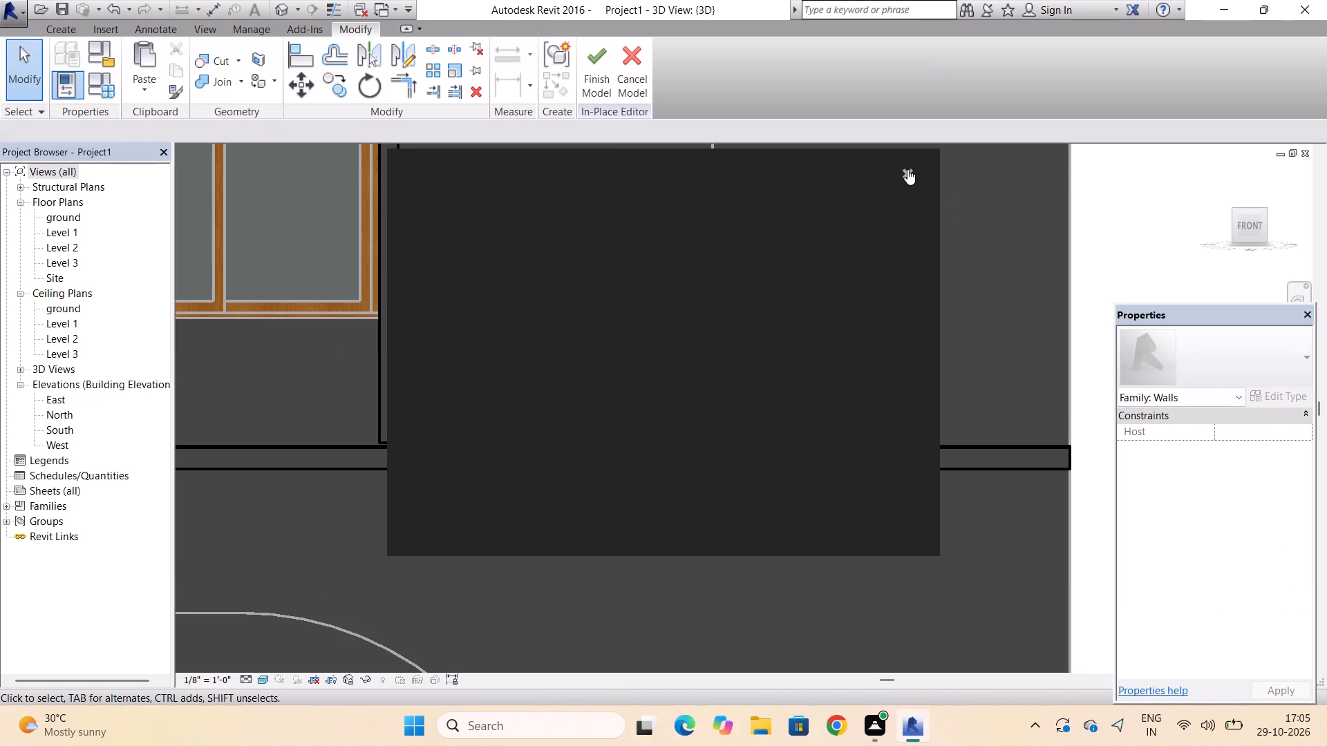
left_click(907, 169)
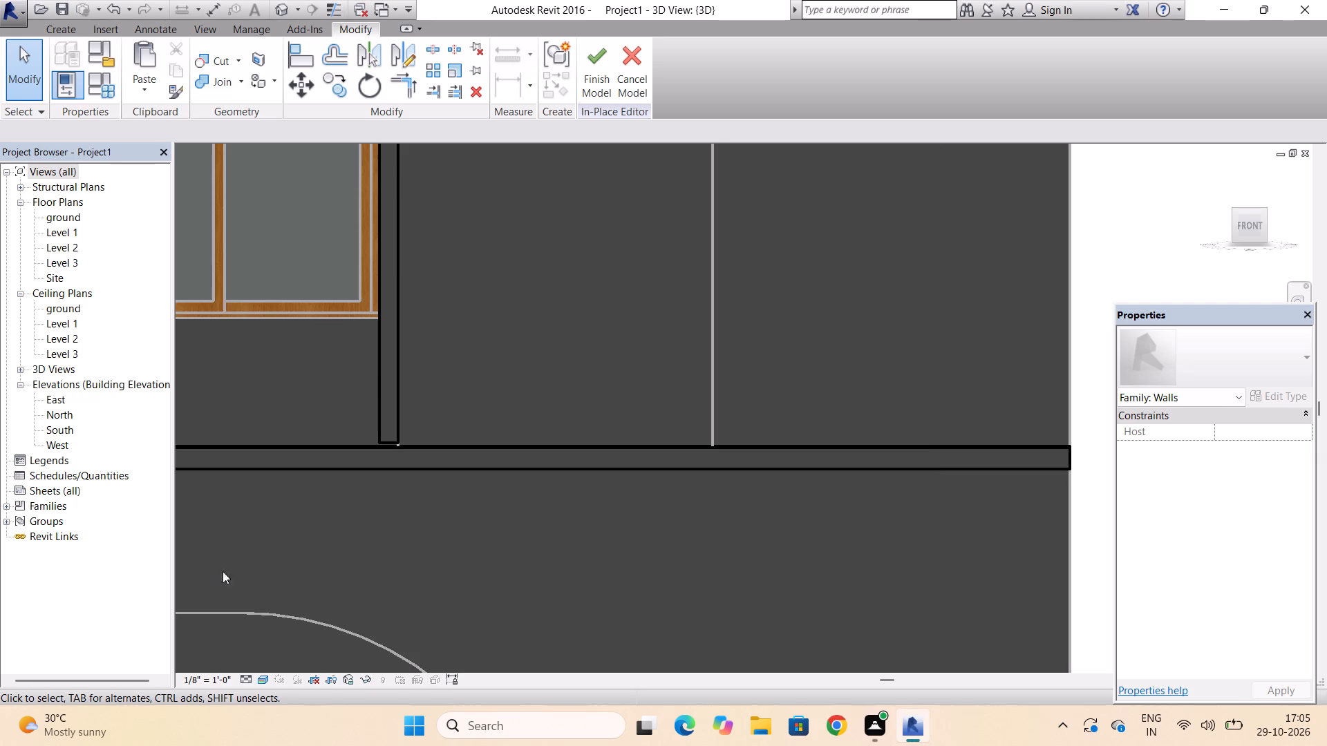
Stretch the right leg's bottom edge slightly further to close the remaining gap to the bottom band.
scroll(326, 487, "up", 11)
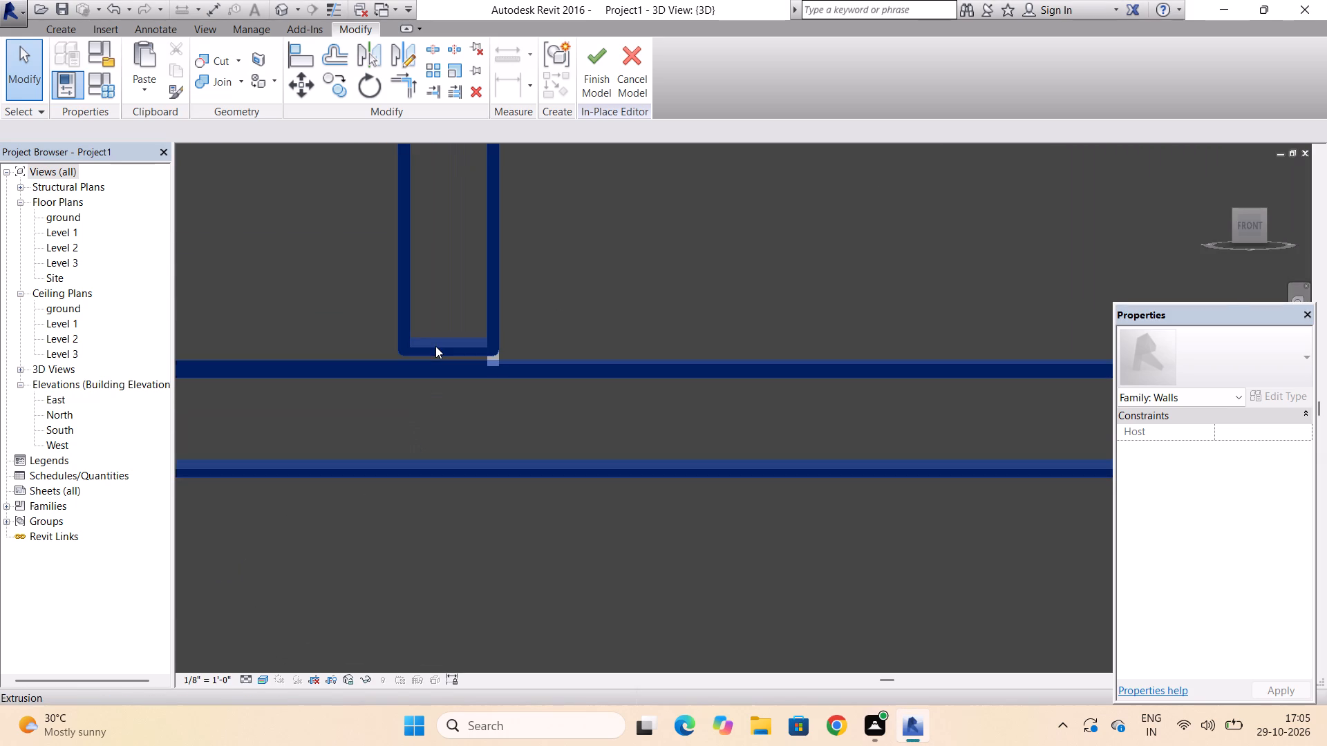
left_click(435, 346)
scroll(446, 358, "up", 2)
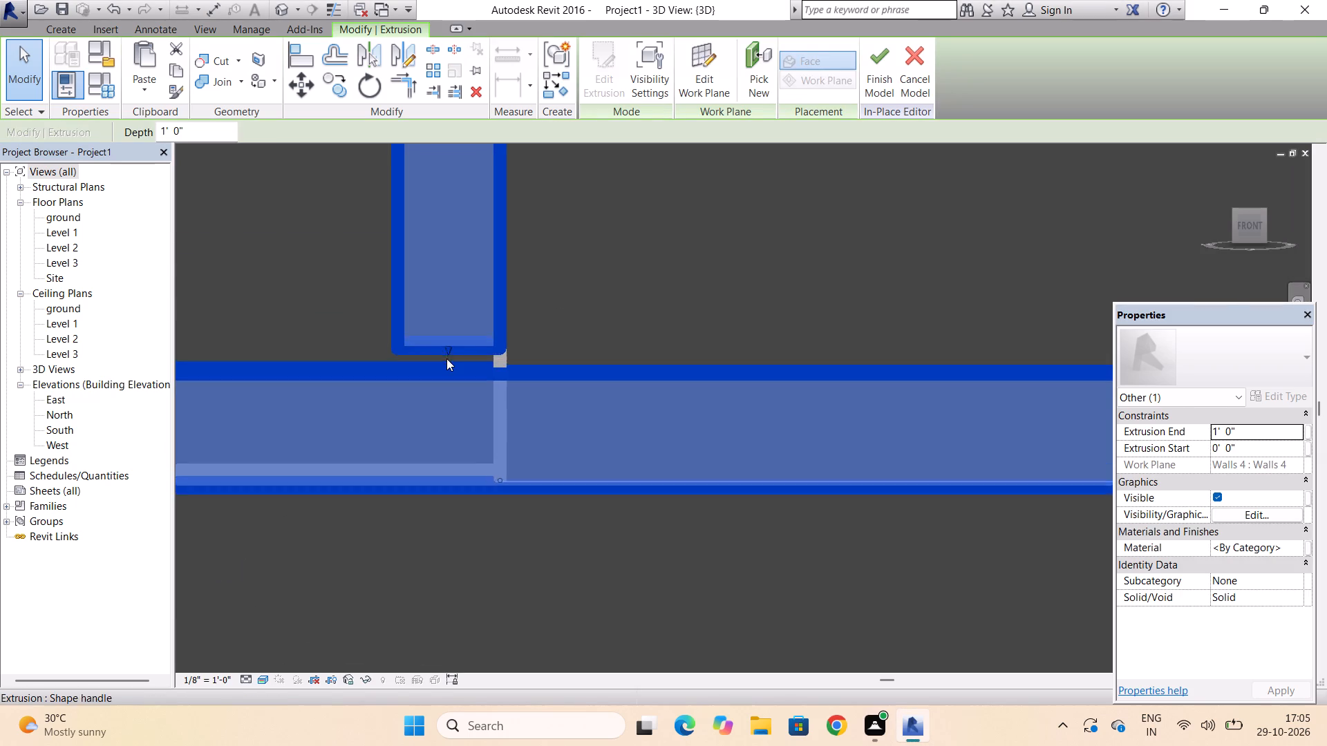
scroll(446, 358, "up", 6)
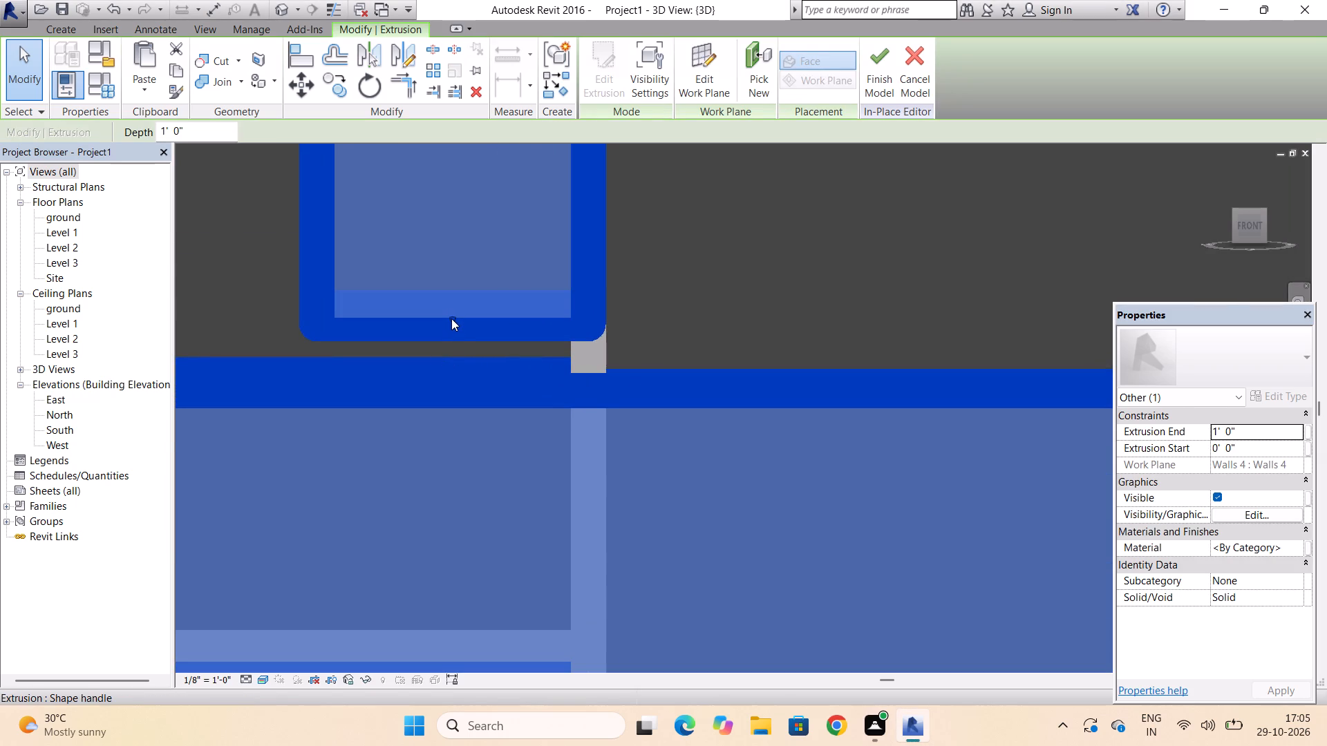
left_click_drag(451, 318, 451, 339)
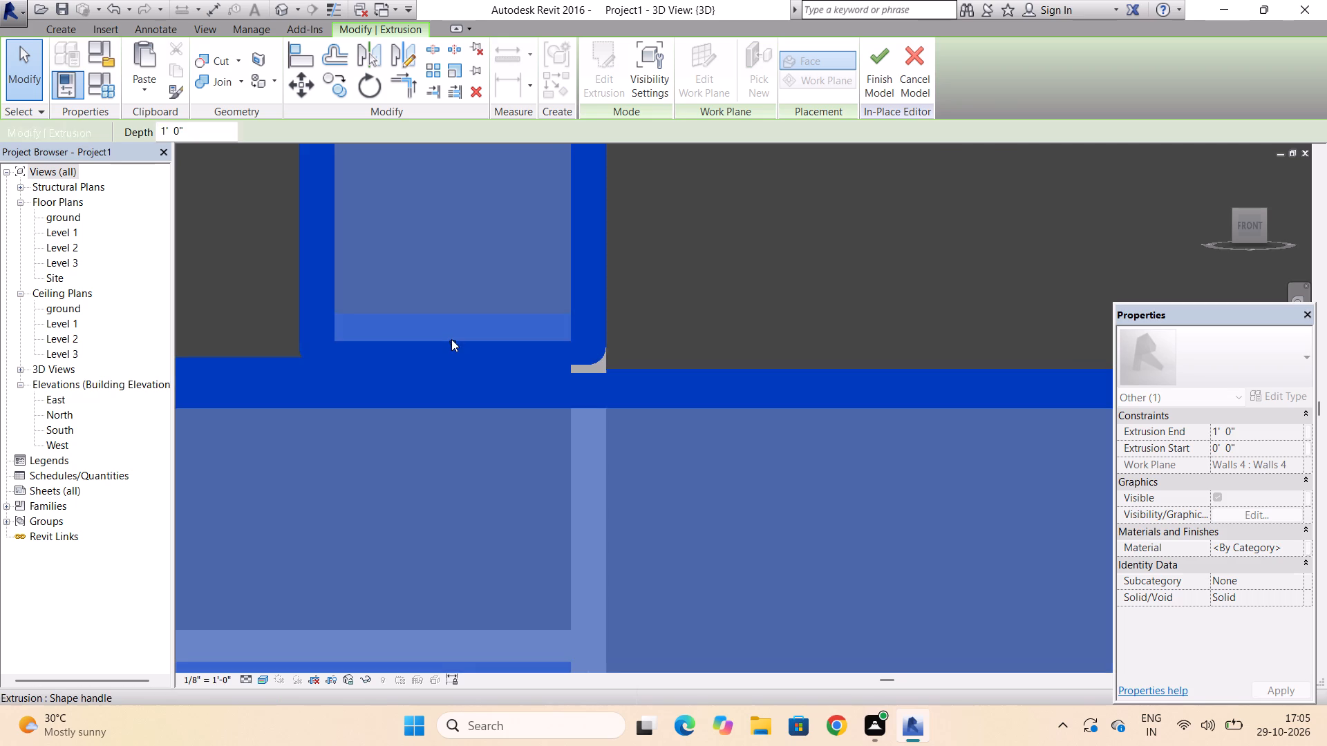
key("Escape")
key("Escape")
key("Escape")
key("Escape")
key("Escape")
Finish the in-place model of the arched window frame.
scroll(451, 347, "down", 2)
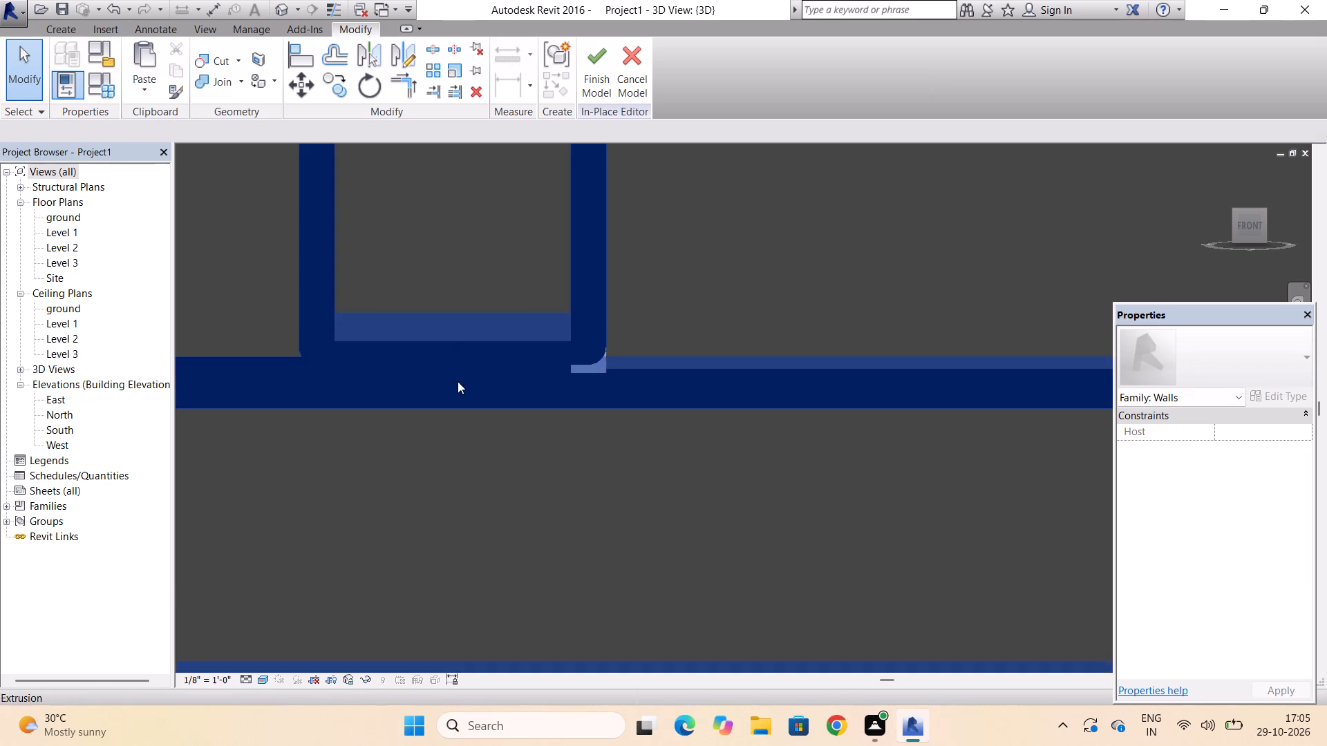
scroll(458, 381, "down", 2)
scroll(464, 406, "down", 20)
scroll(503, 392, "down", 5)
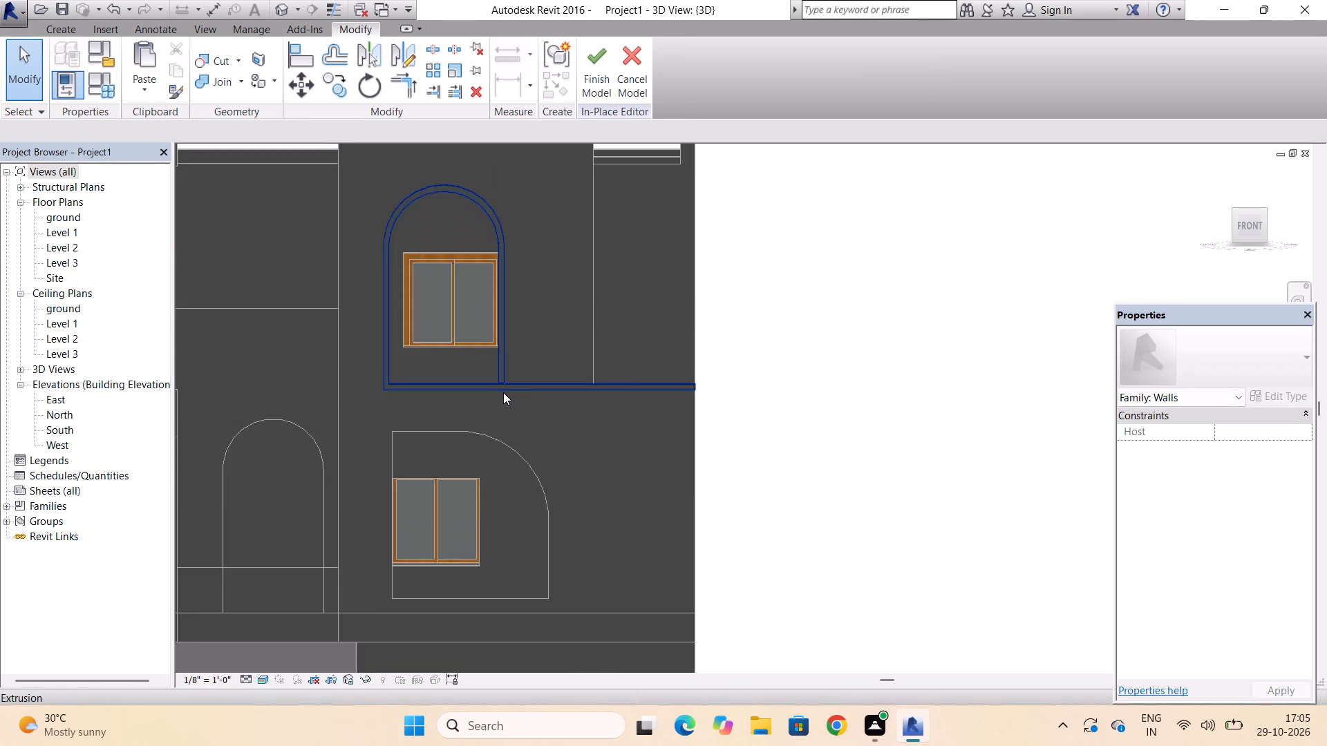
key("Escape")
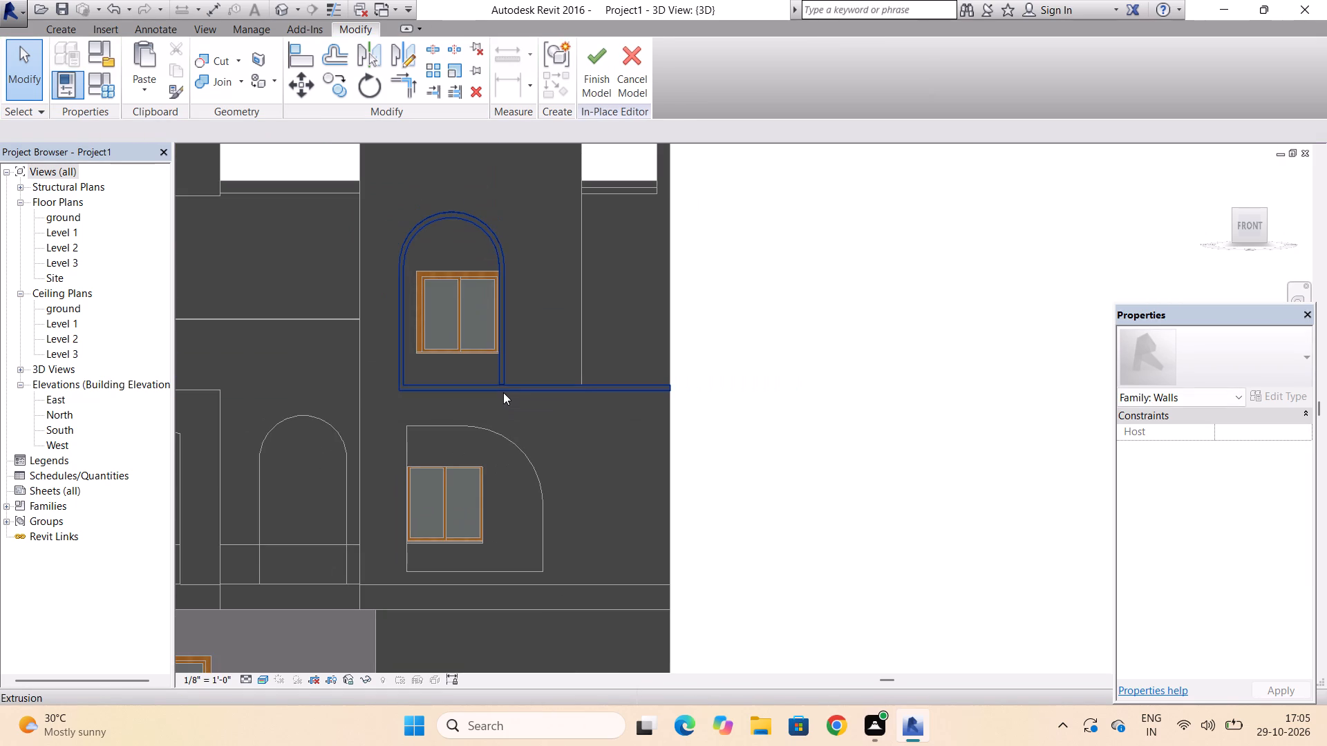
key("Escape")
key("Escape")
key("Escape")
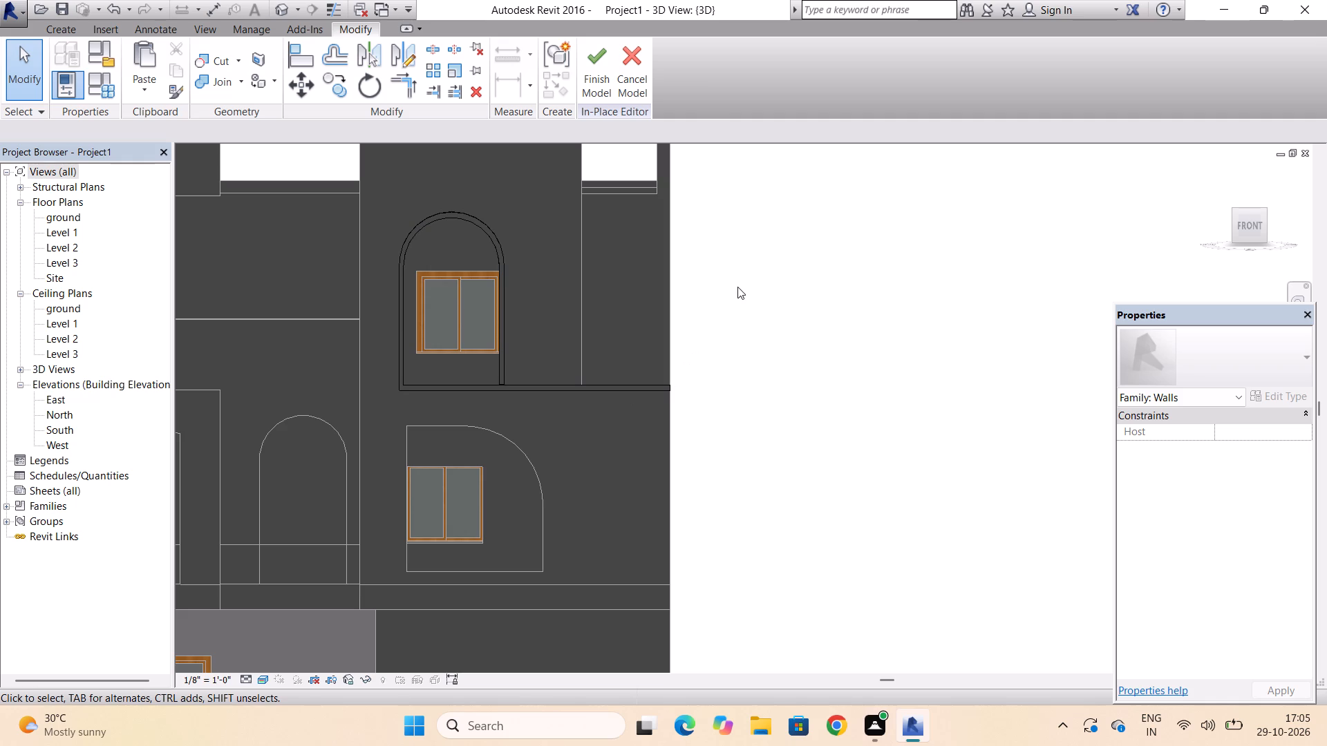
scroll(617, 387, "up", 3)
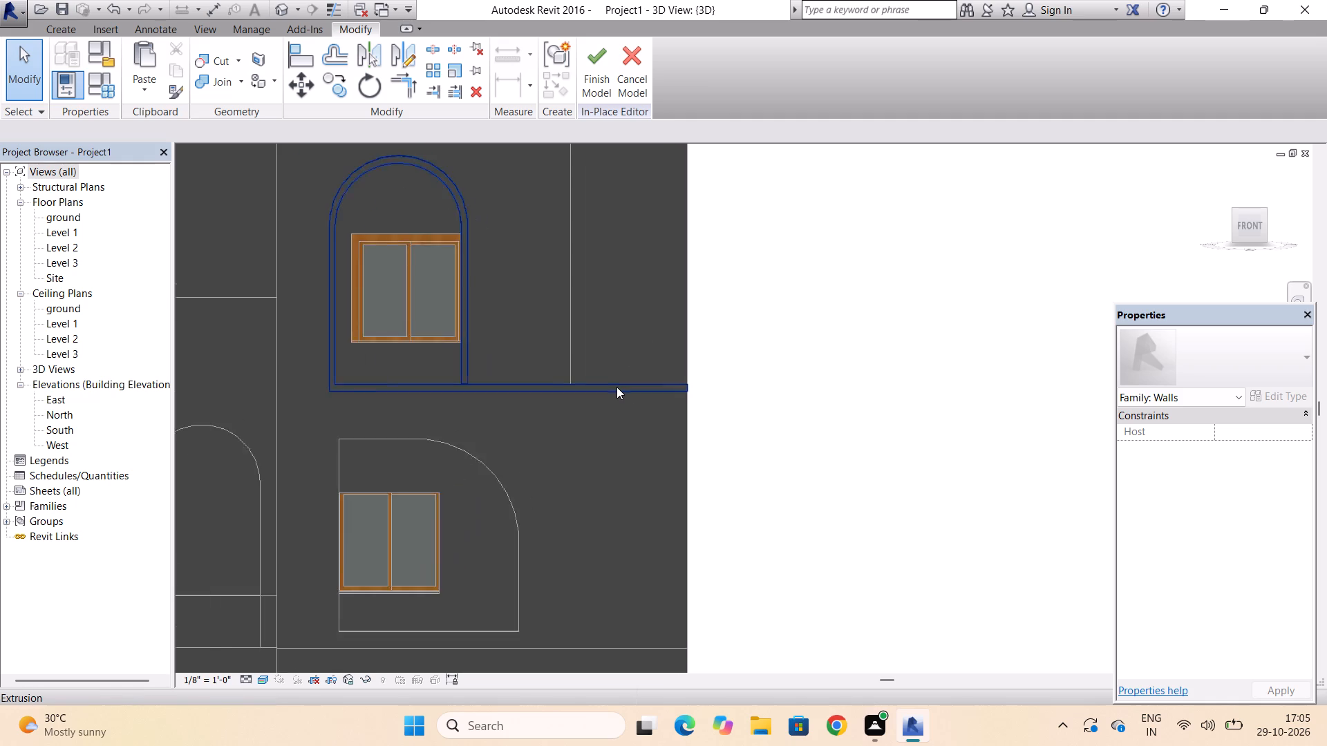
scroll(617, 387, "up", 5)
left_click(585, 77)
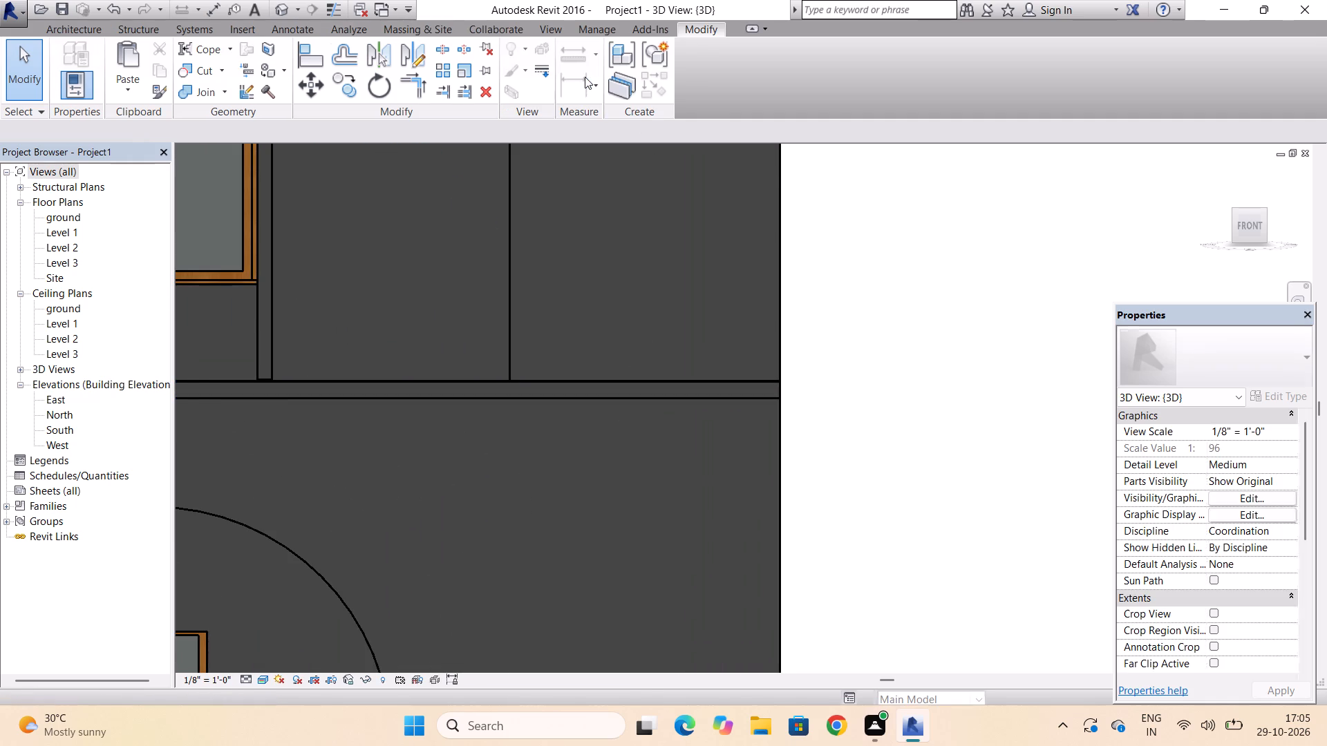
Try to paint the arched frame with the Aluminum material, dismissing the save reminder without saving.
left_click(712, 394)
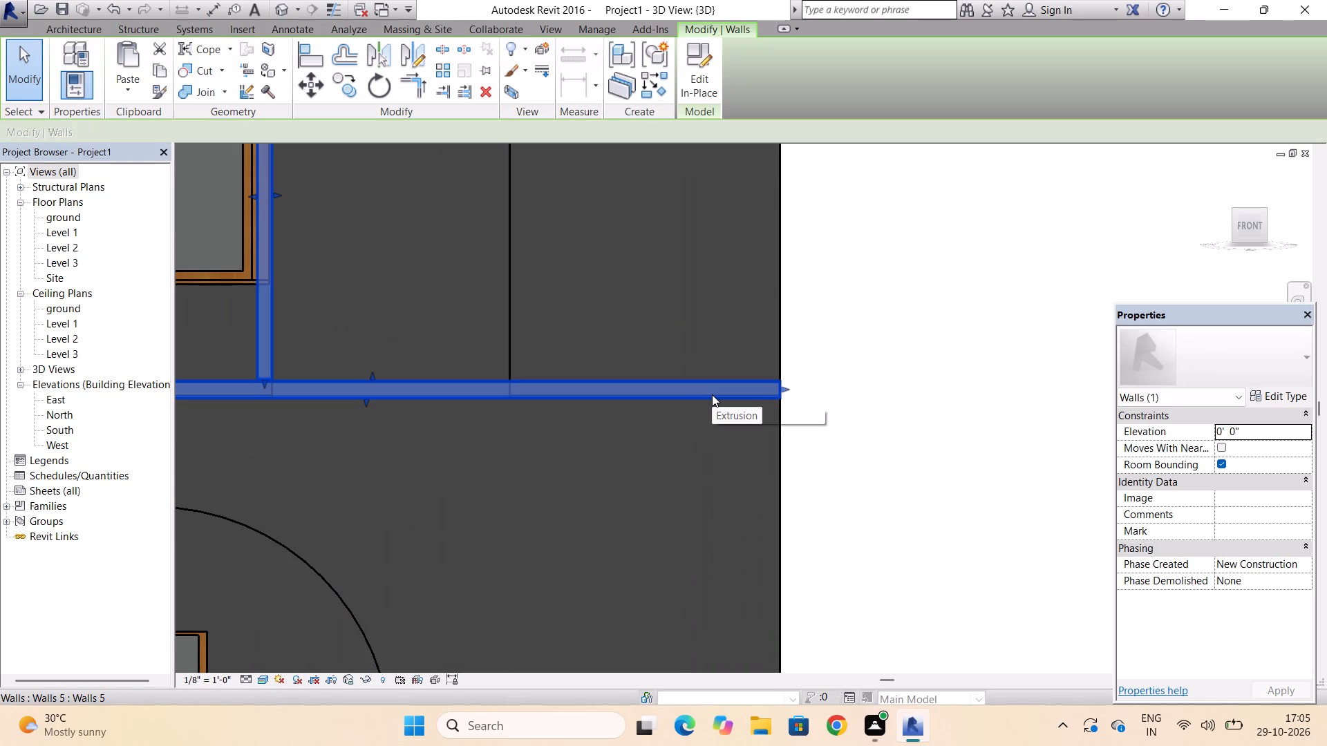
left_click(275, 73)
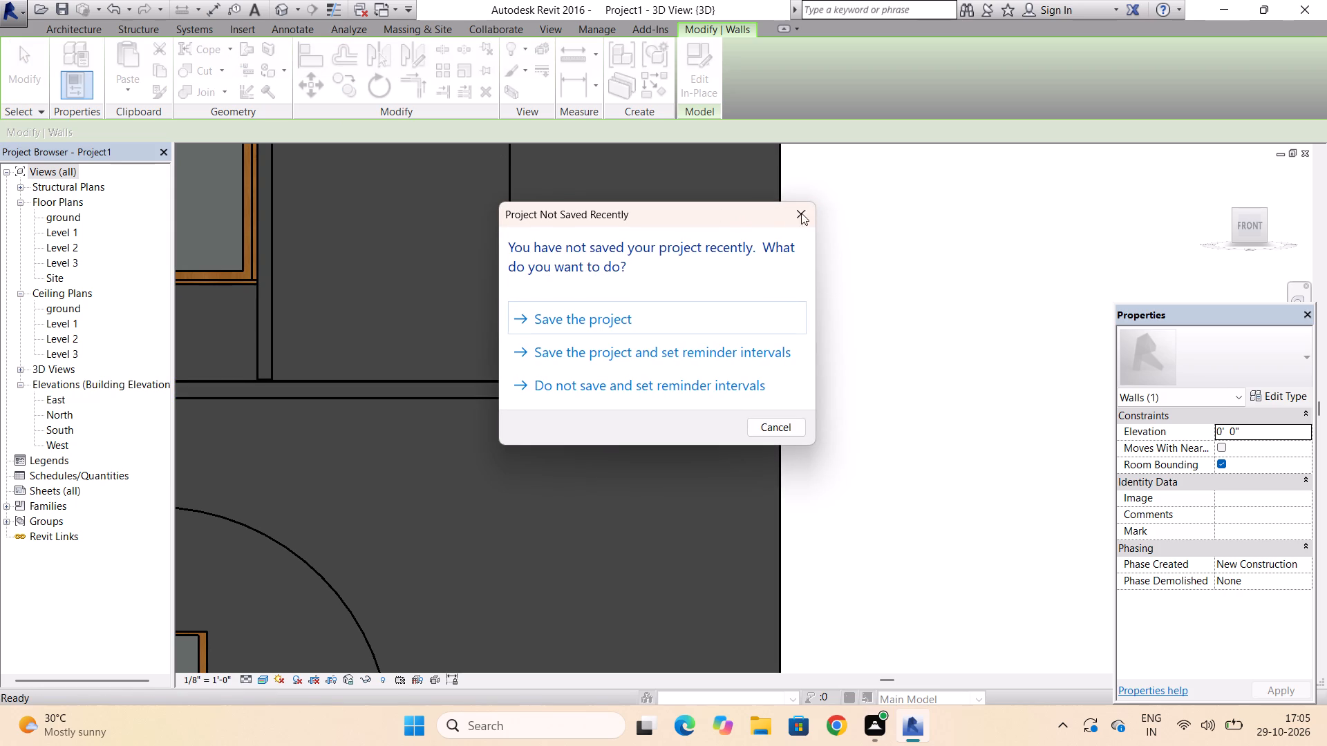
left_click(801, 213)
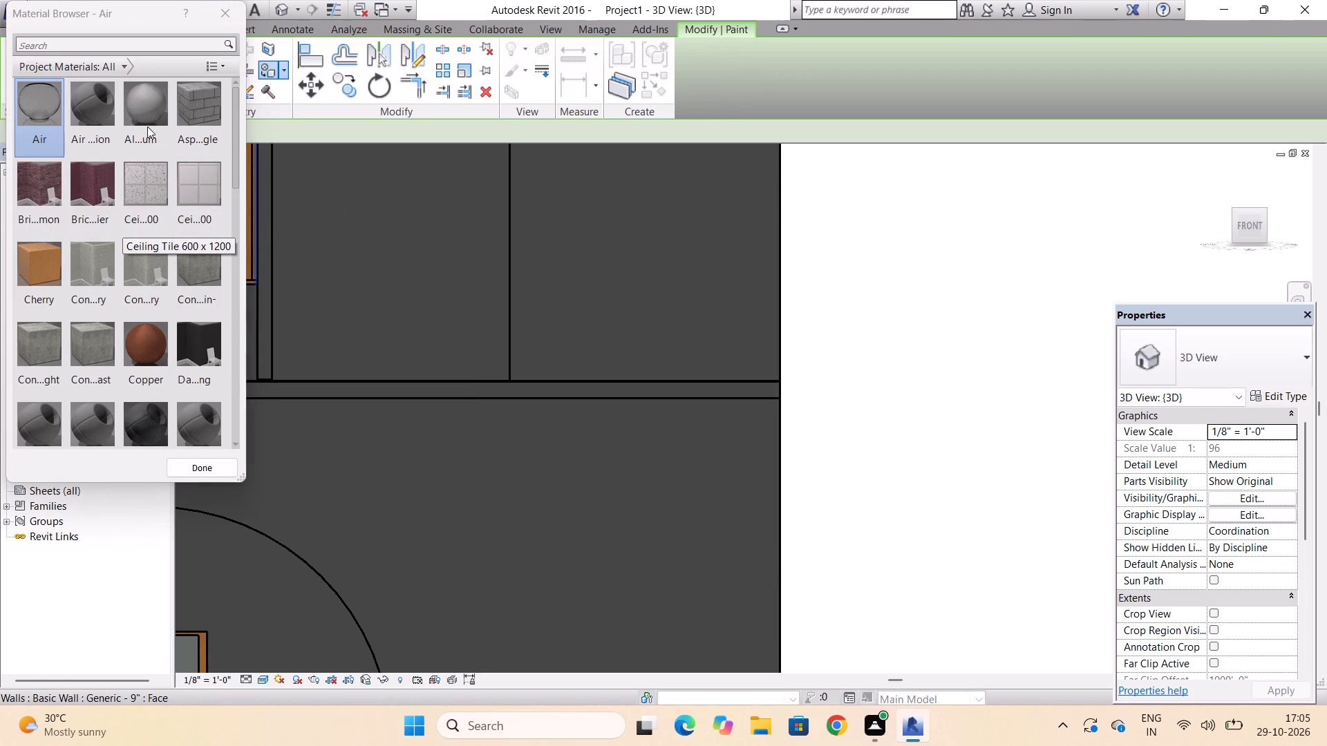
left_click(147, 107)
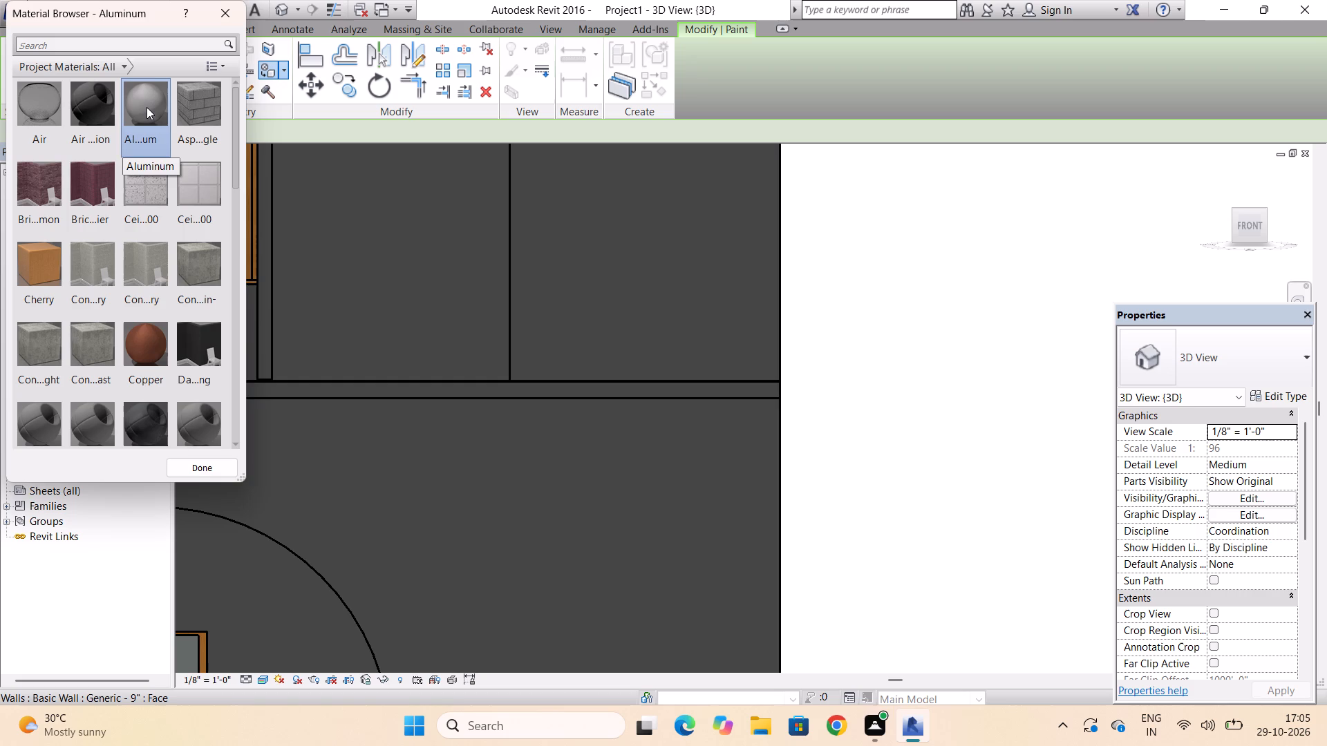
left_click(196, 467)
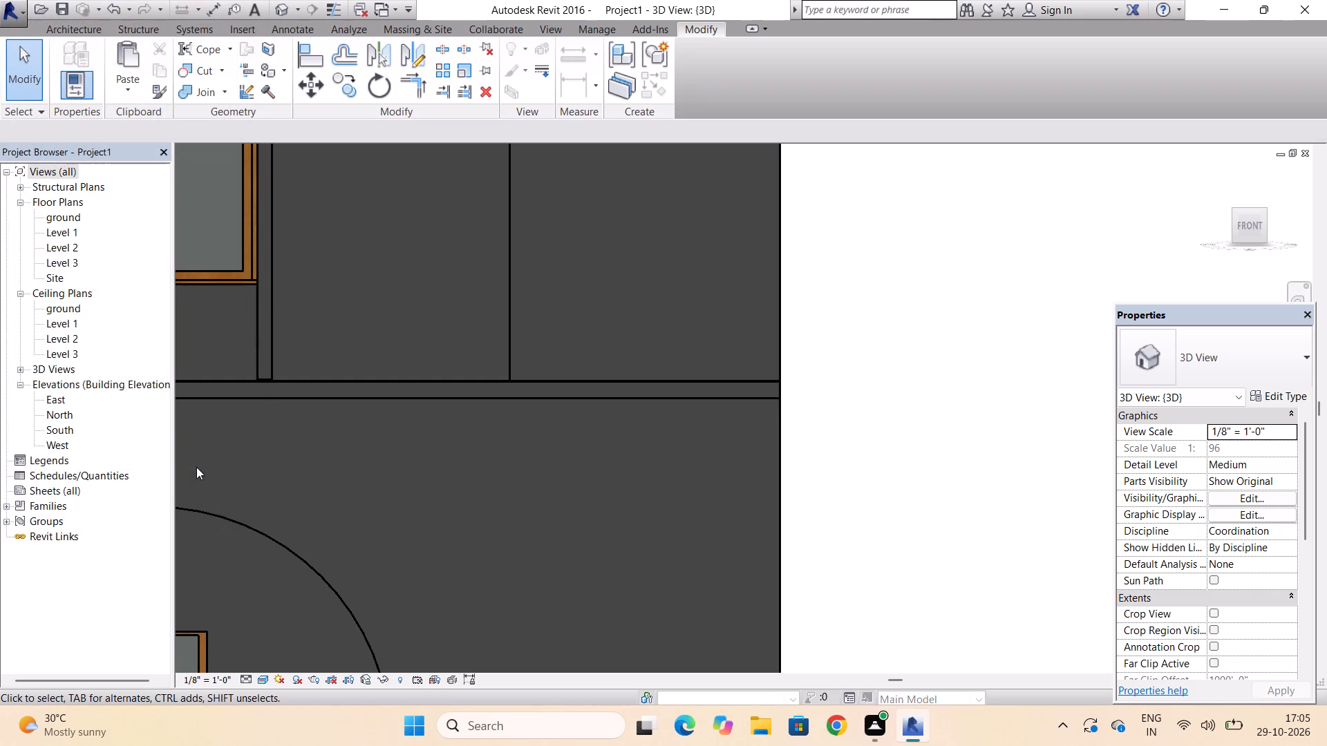
Open the rendering settings for the front 3D view of the whole building and restrict the rendering to a region.
scroll(376, 346, "down", 11)
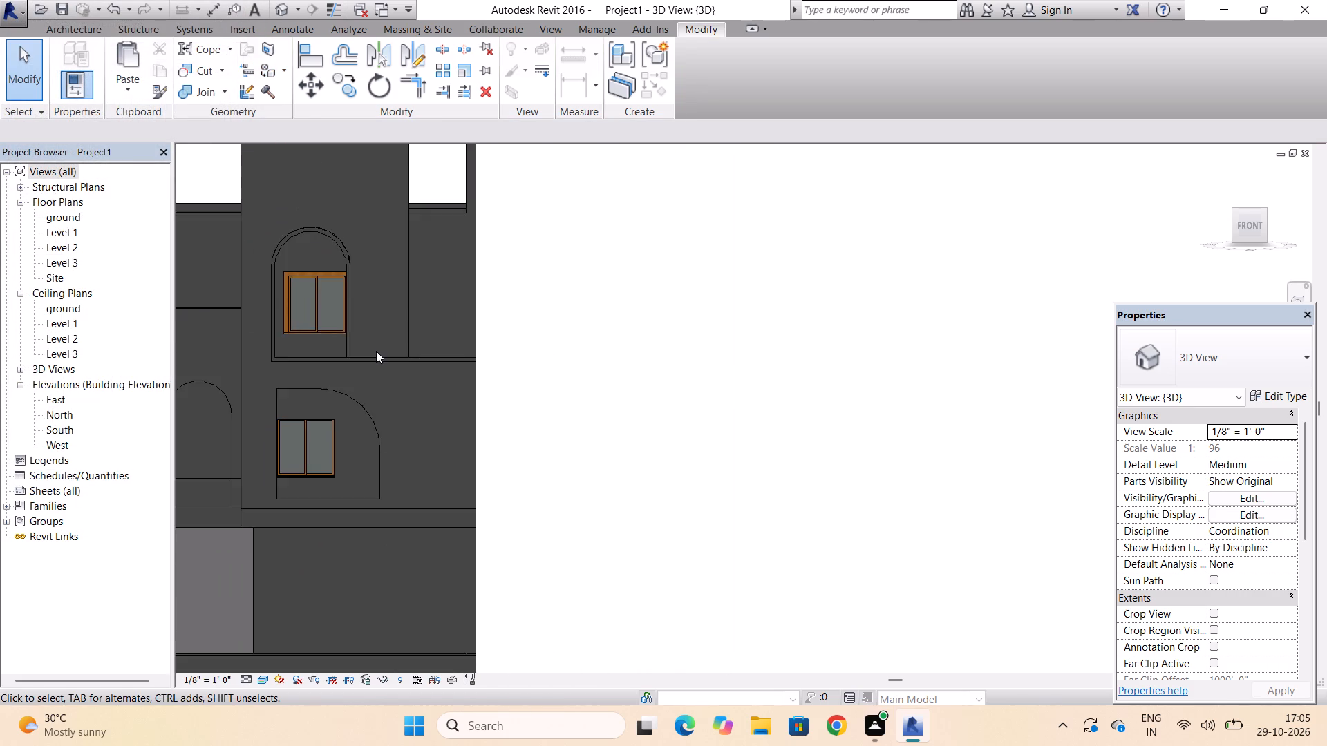
scroll(376, 351, "down", 10)
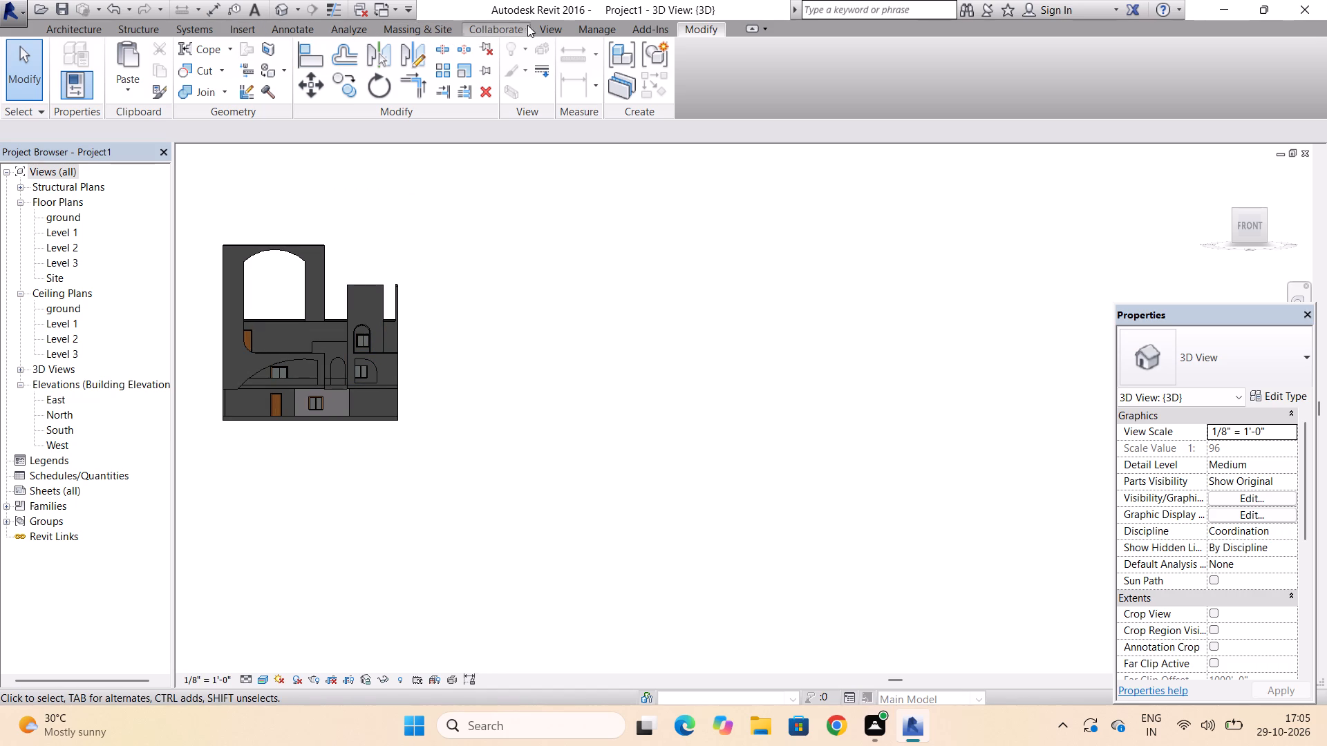
left_click(549, 27)
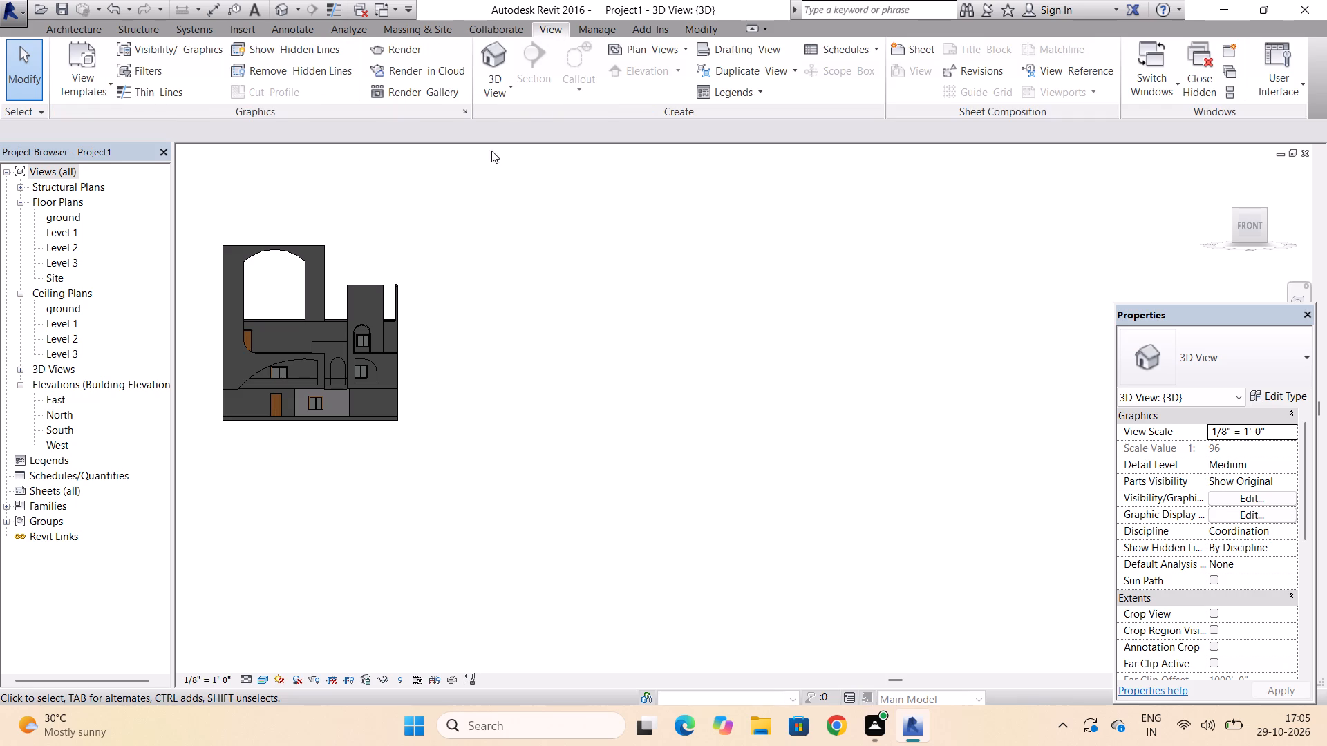
scroll(439, 326, "down", 4)
scroll(593, 442, "down", 5)
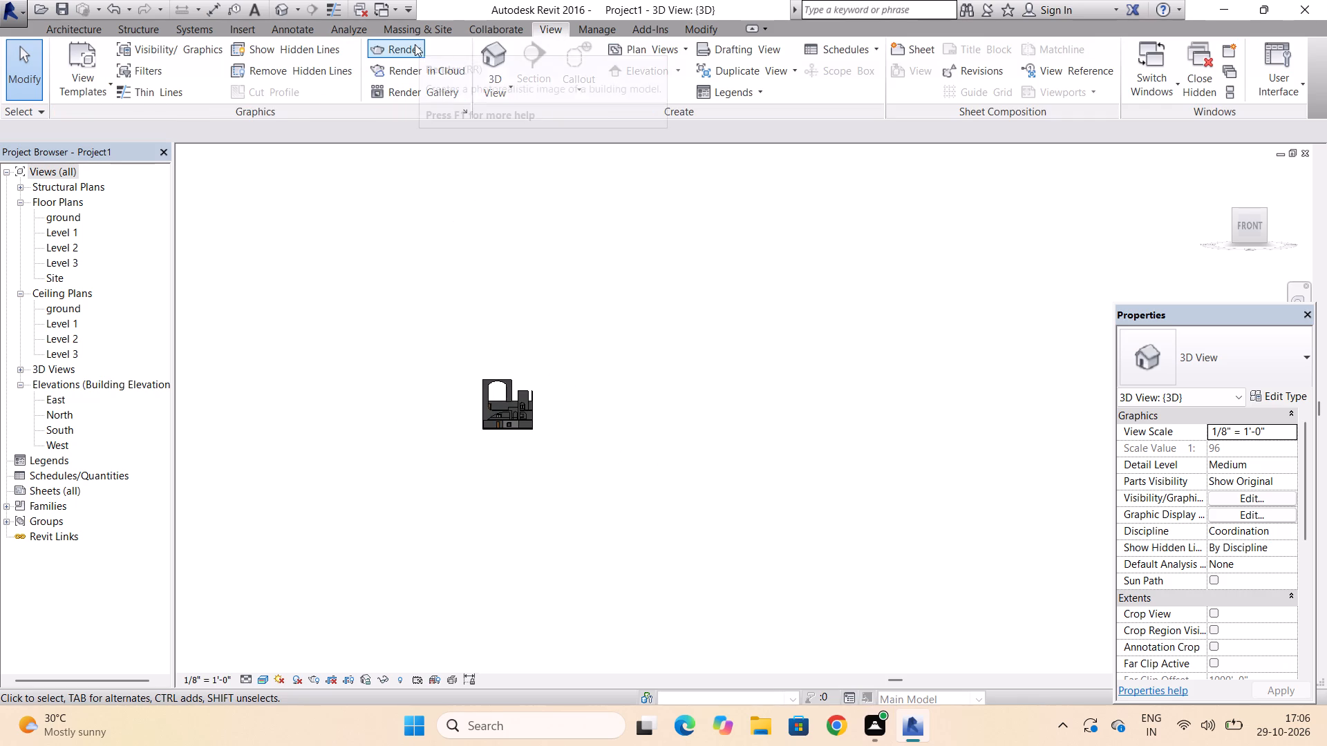
scroll(473, 405, "up", 9)
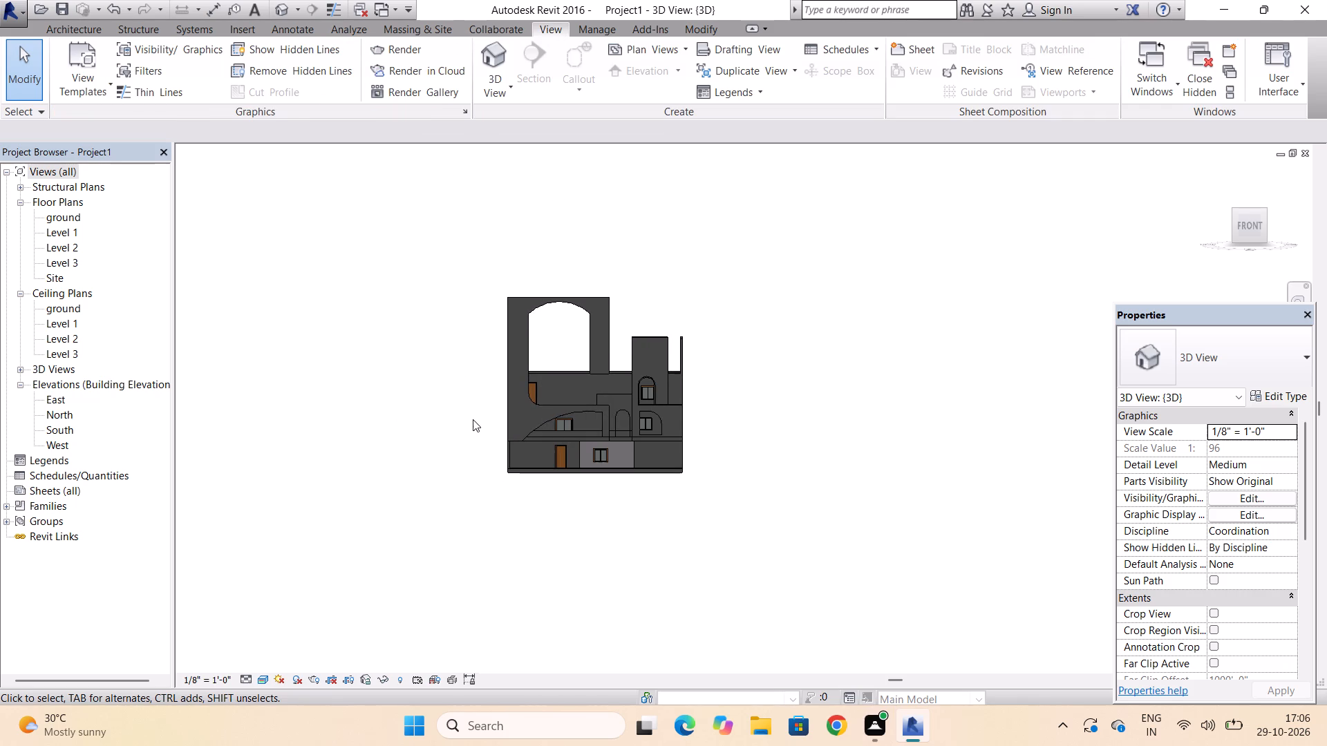
scroll(473, 419, "up", 1)
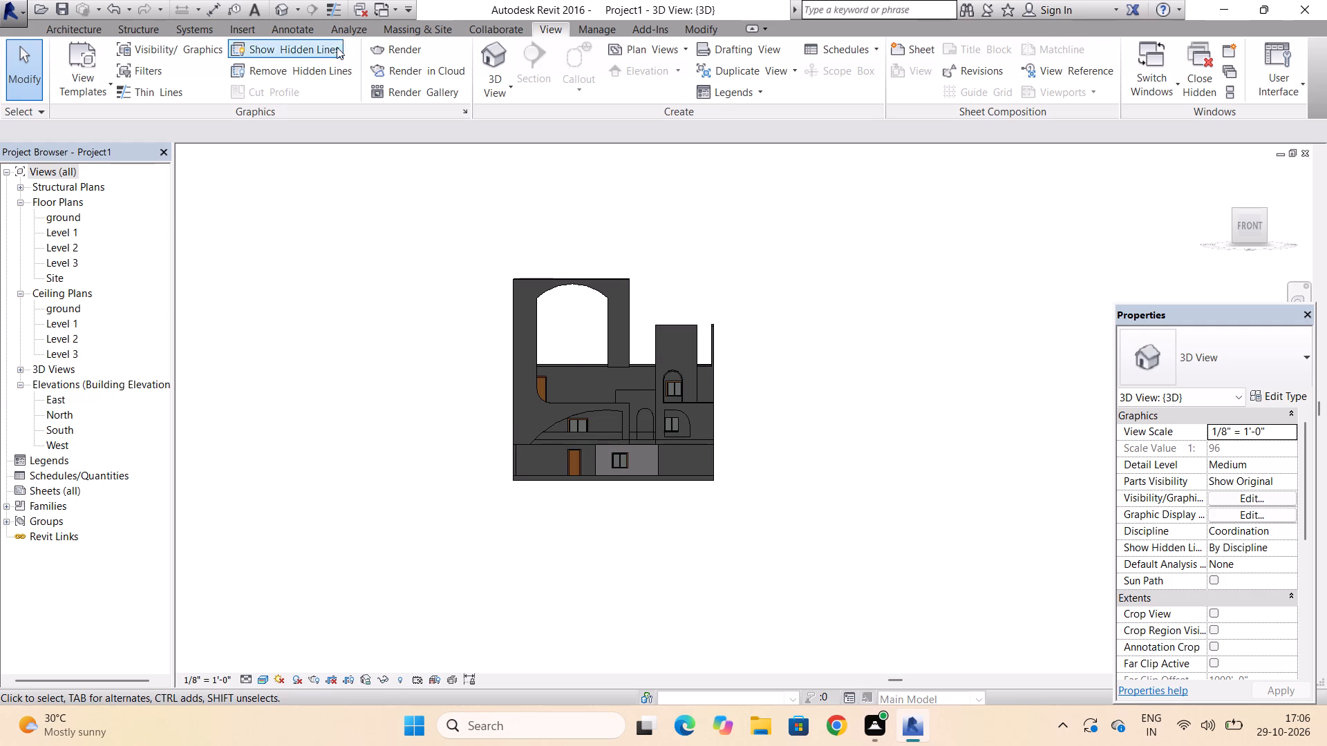
left_click(400, 52)
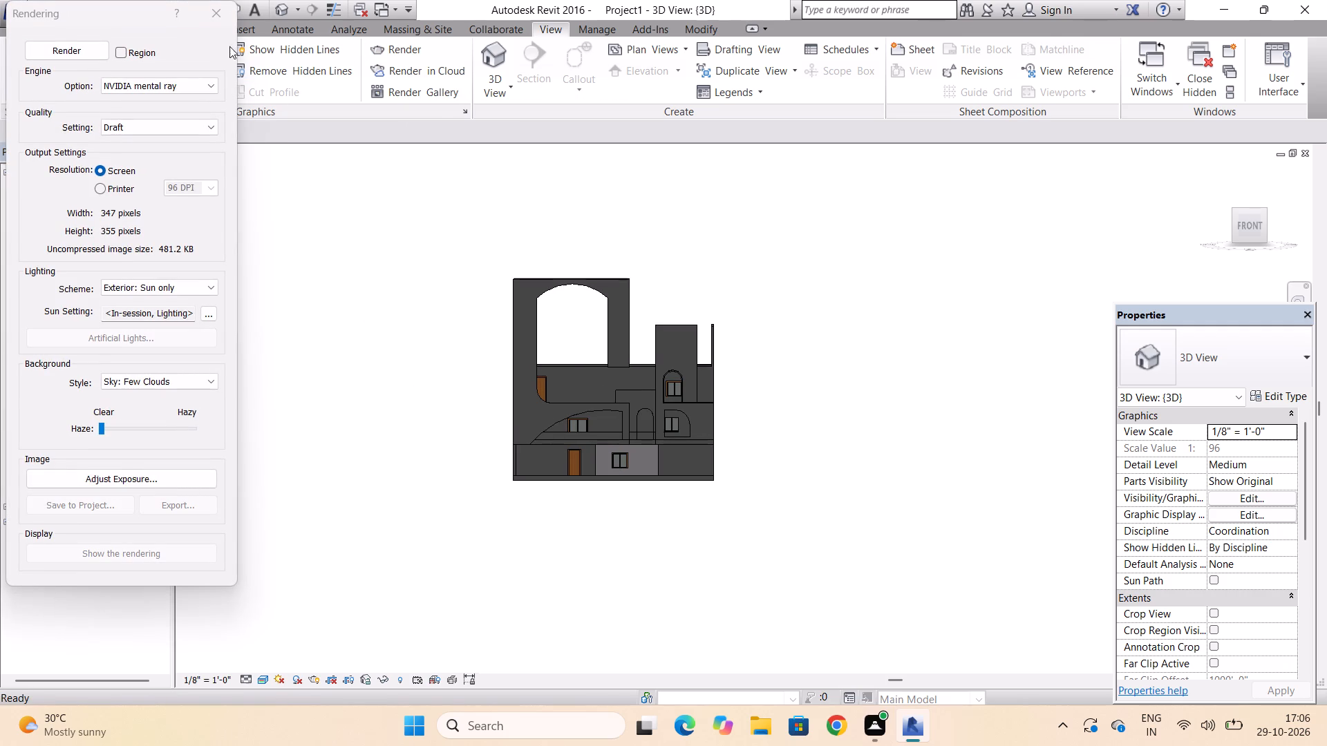
left_click(122, 52)
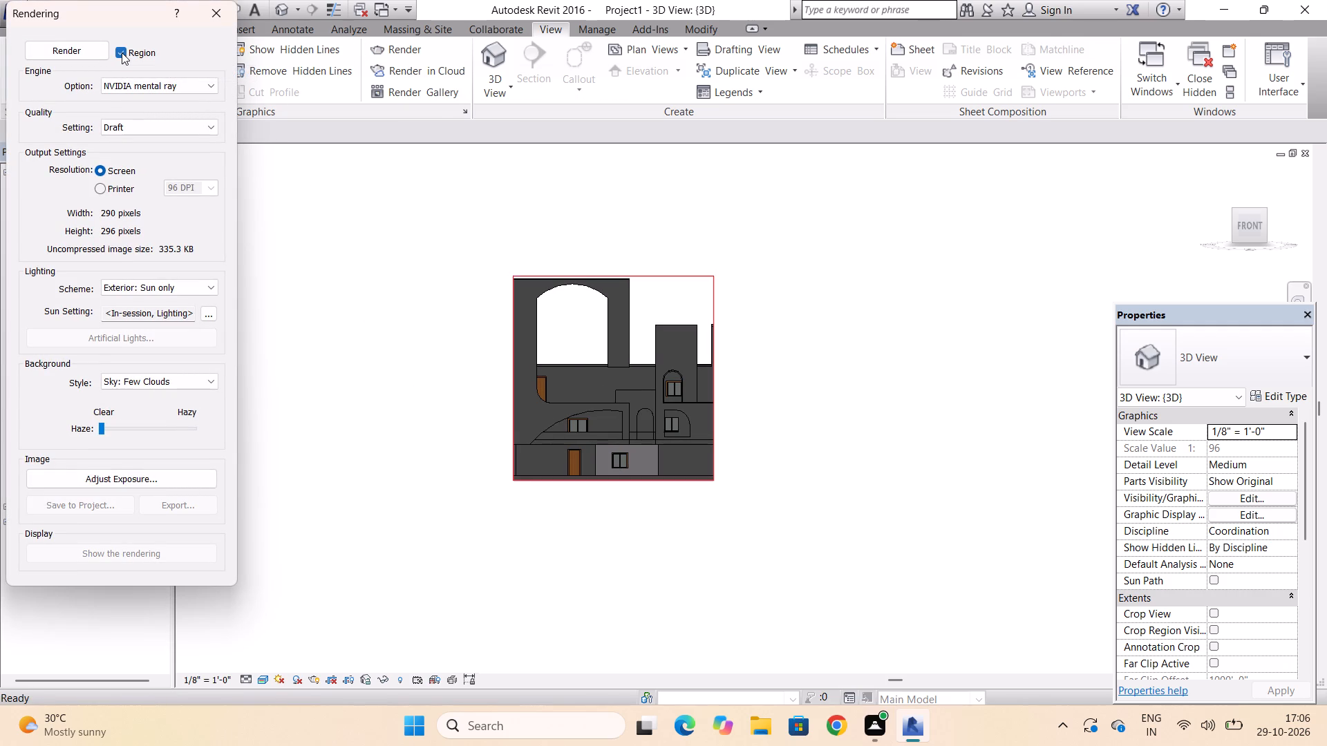
Enlarge the render region on all four sides so a margin surrounds the whole building facade.
scroll(696, 270, "up", 4)
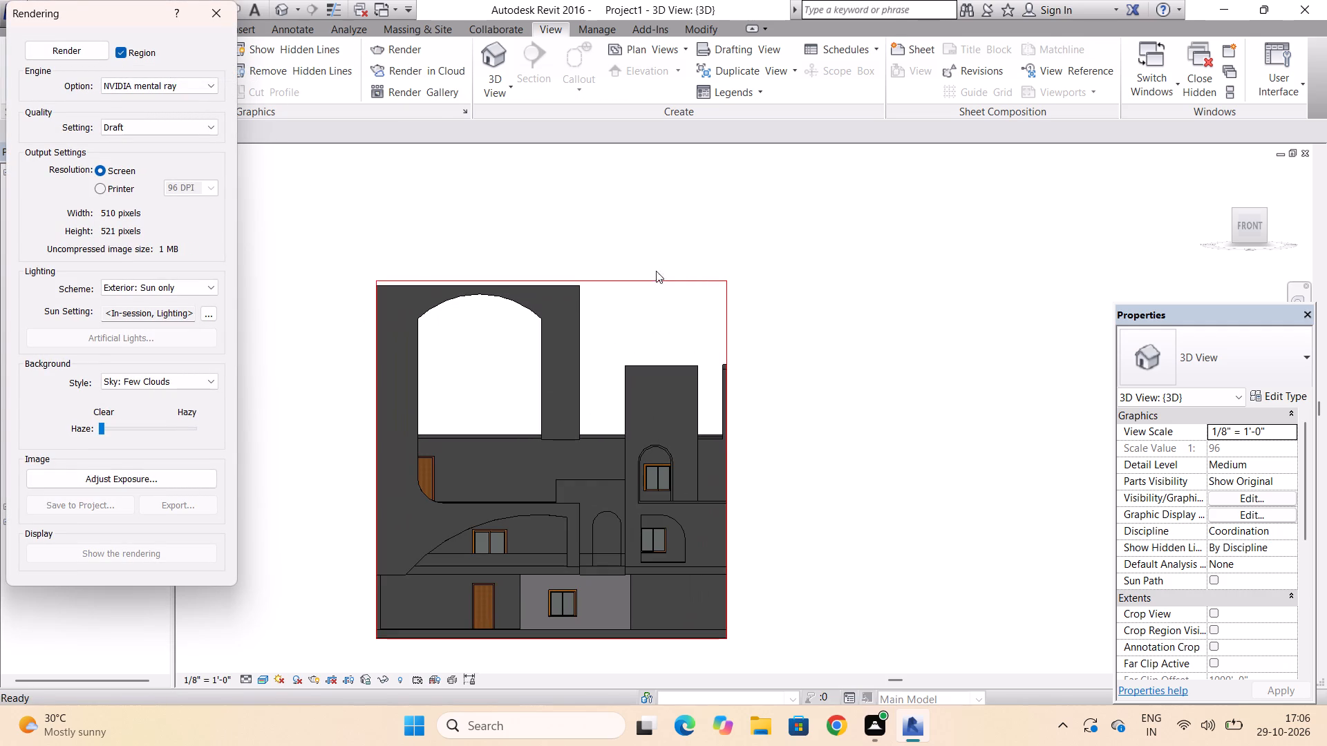
left_click(639, 278)
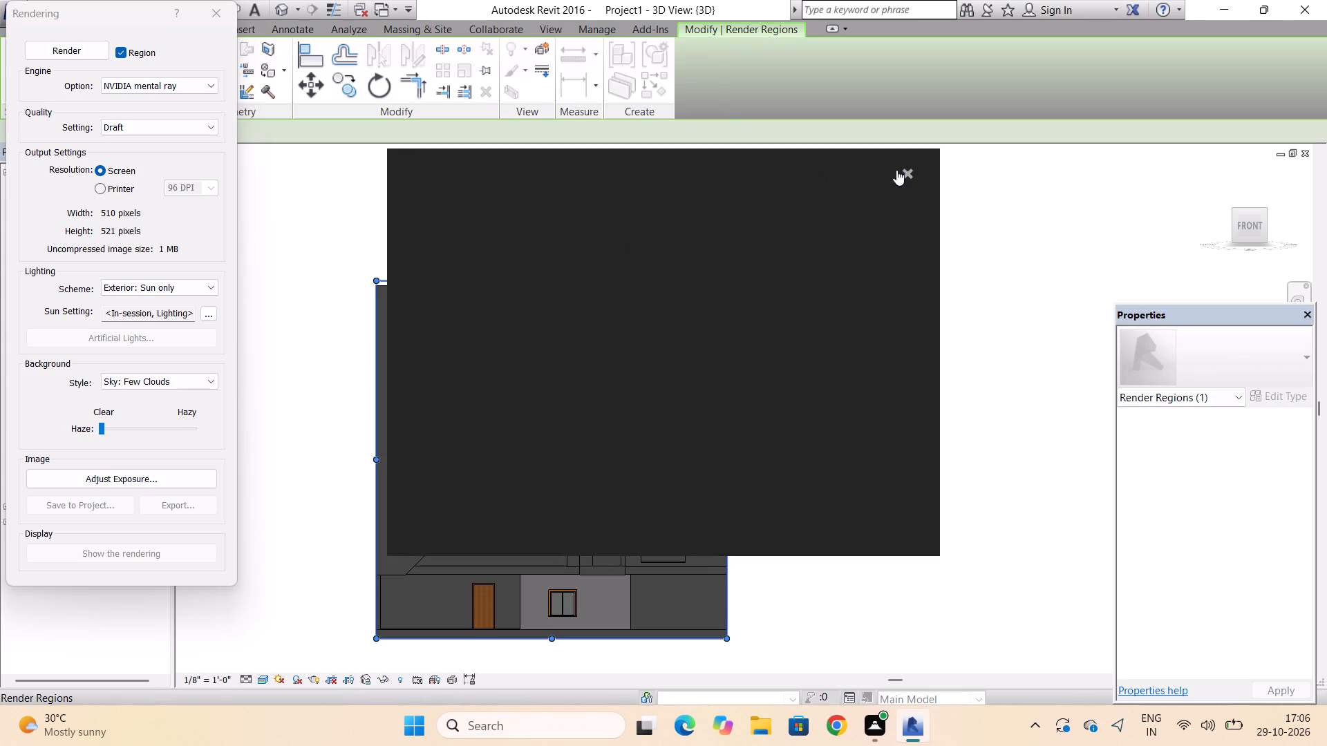
left_click(910, 172)
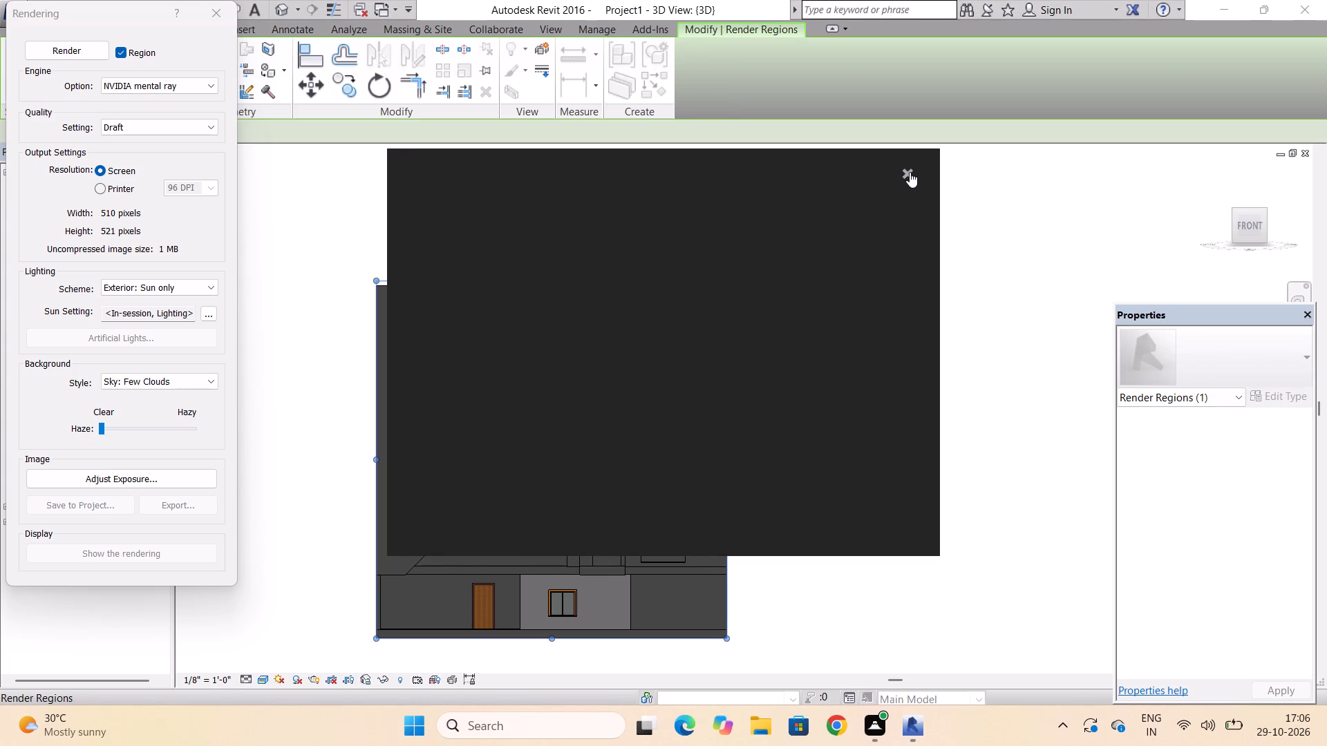
left_click(587, 278)
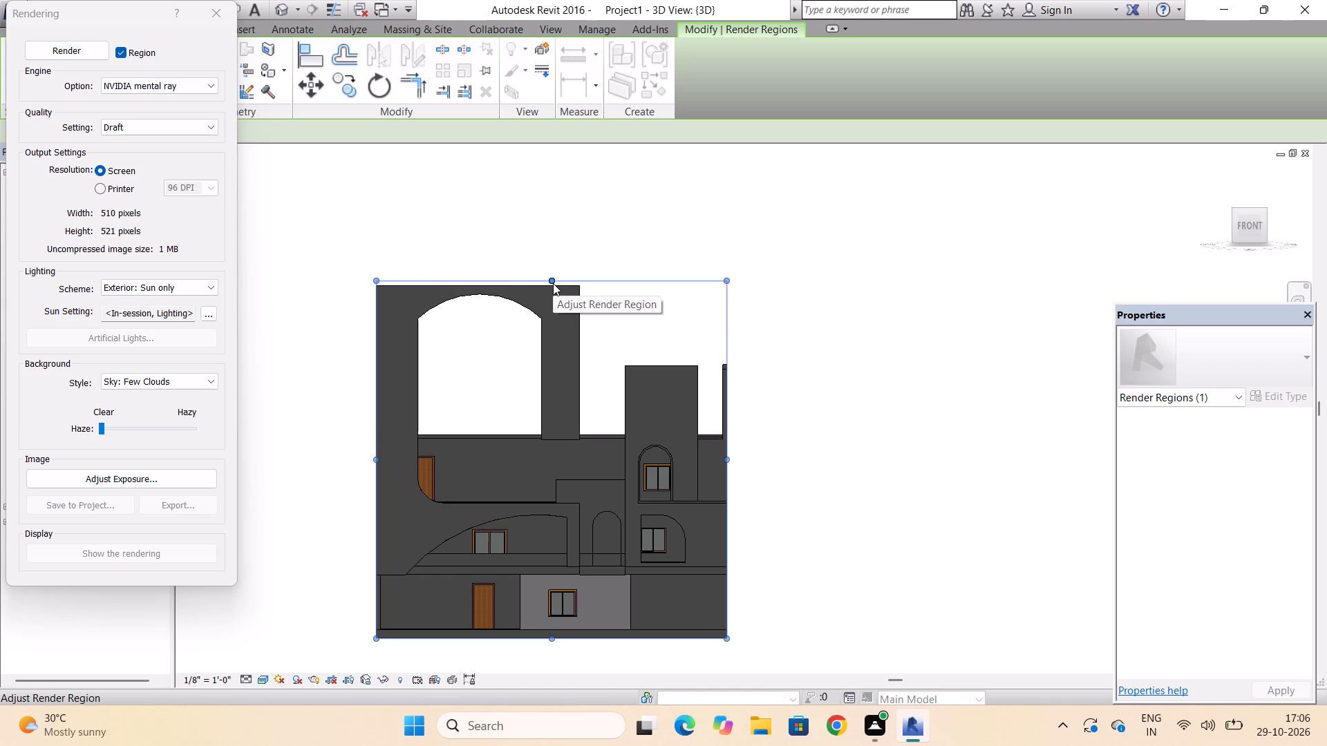
left_click_drag(553, 281, 553, 249)
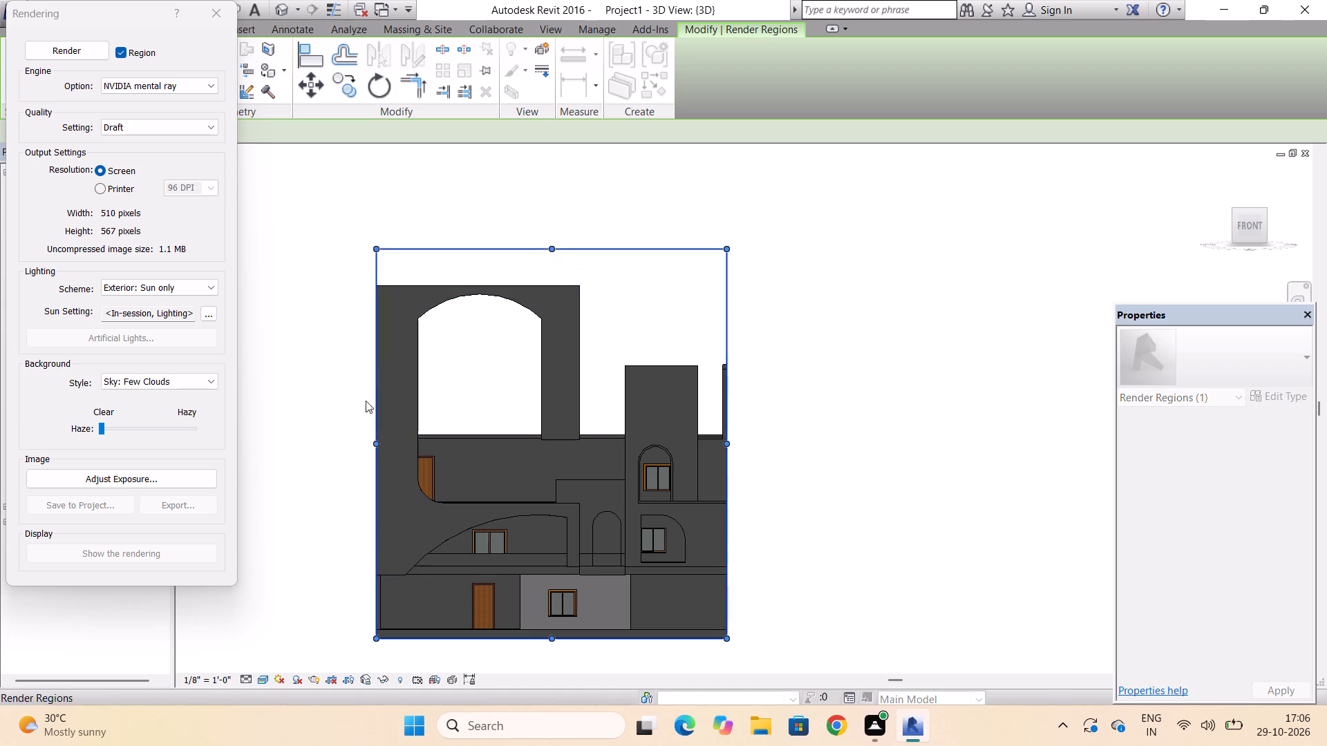
left_click_drag(375, 443, 337, 444)
scroll(480, 387, "down", 3)
scroll(512, 562, "up", 3)
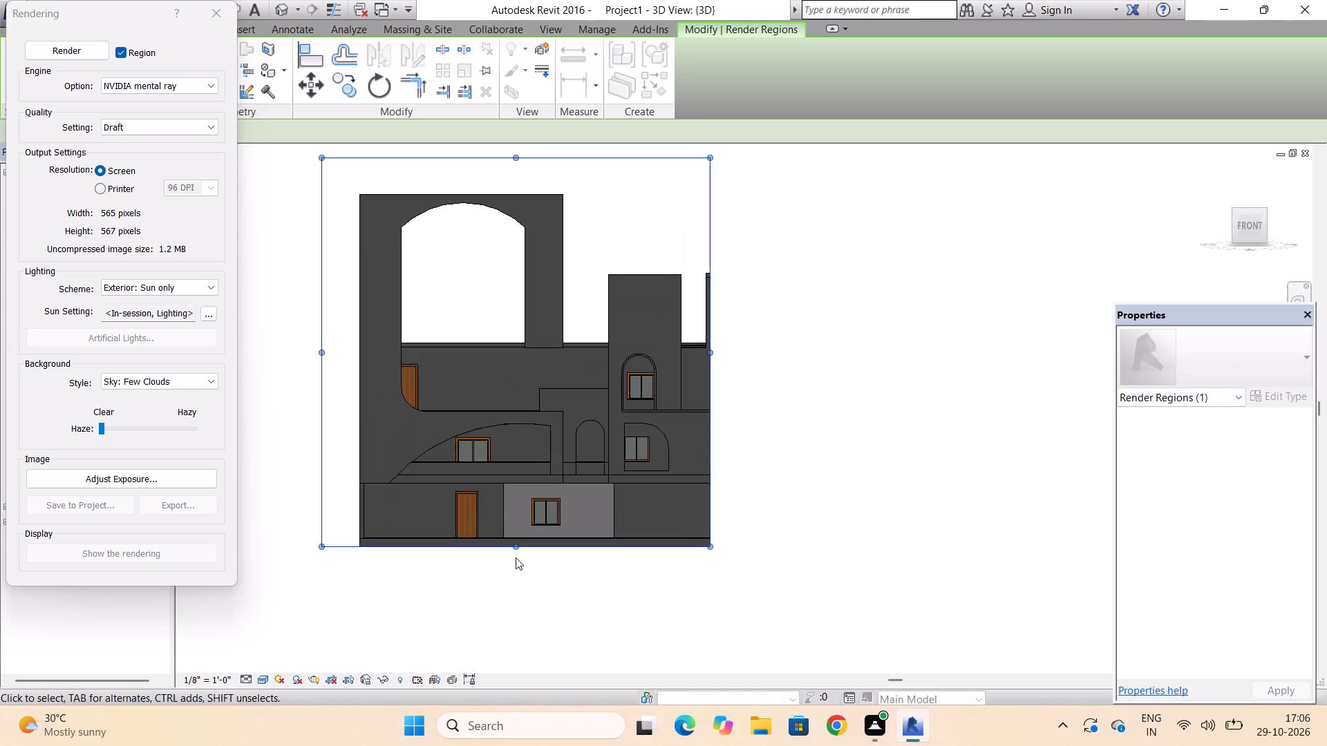
left_click_drag(516, 546, 514, 572)
scroll(514, 572, "down", 1)
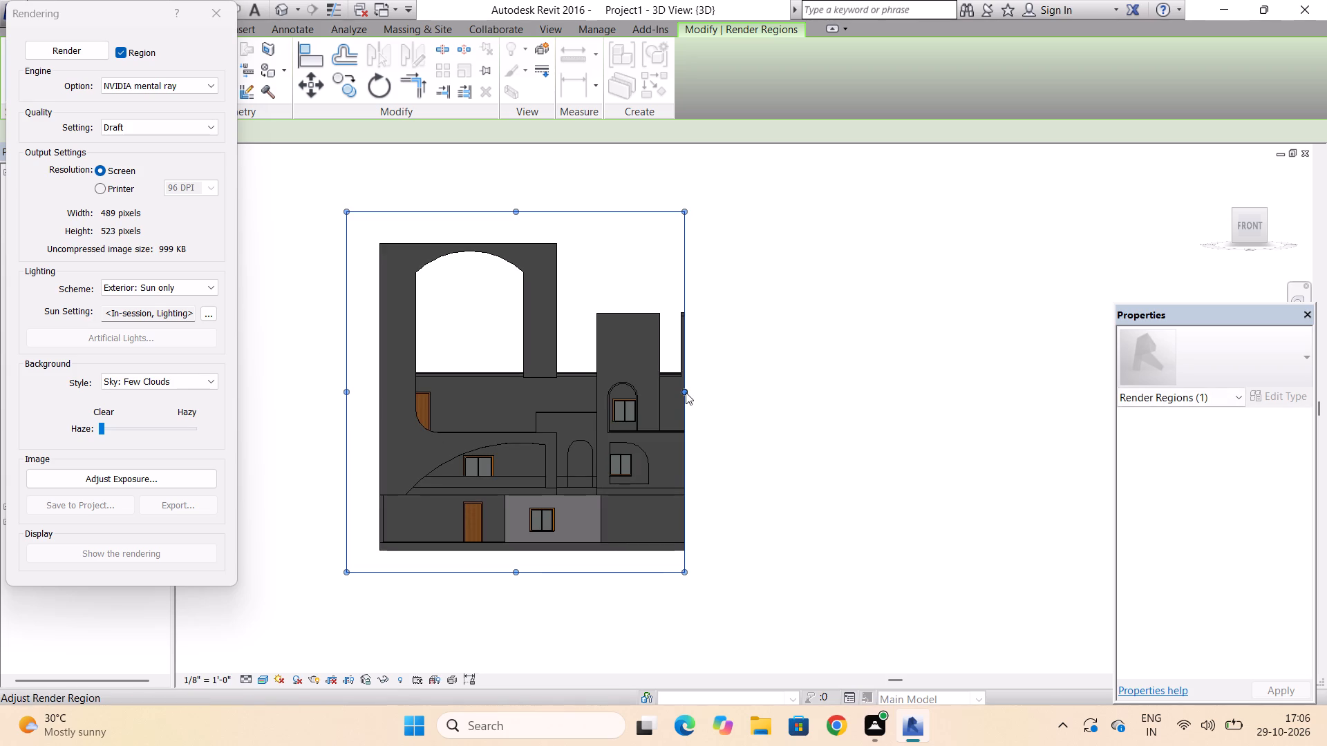
left_click_drag(686, 392, 750, 395)
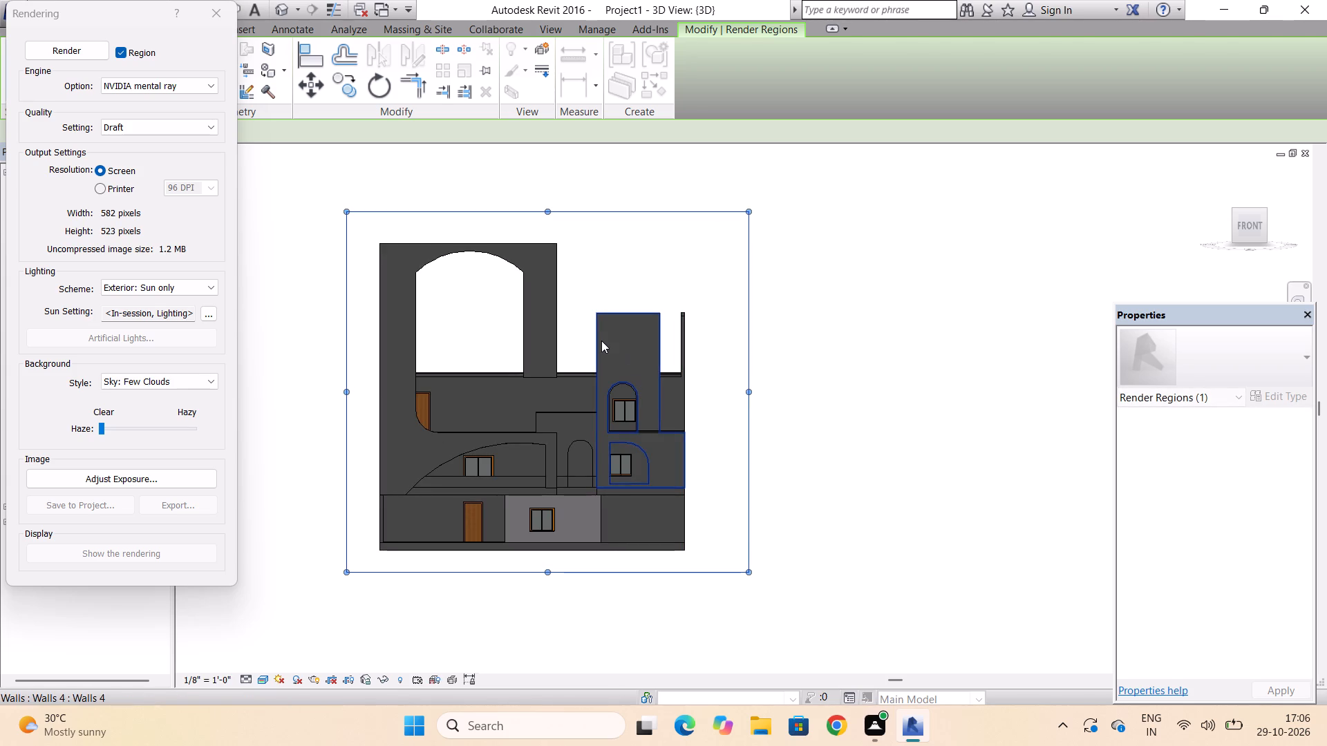
key("Escape")
Render the region at Draft quality with the NVIDIA mental ray engine, and close the rendering settings.
left_click(39, 53)
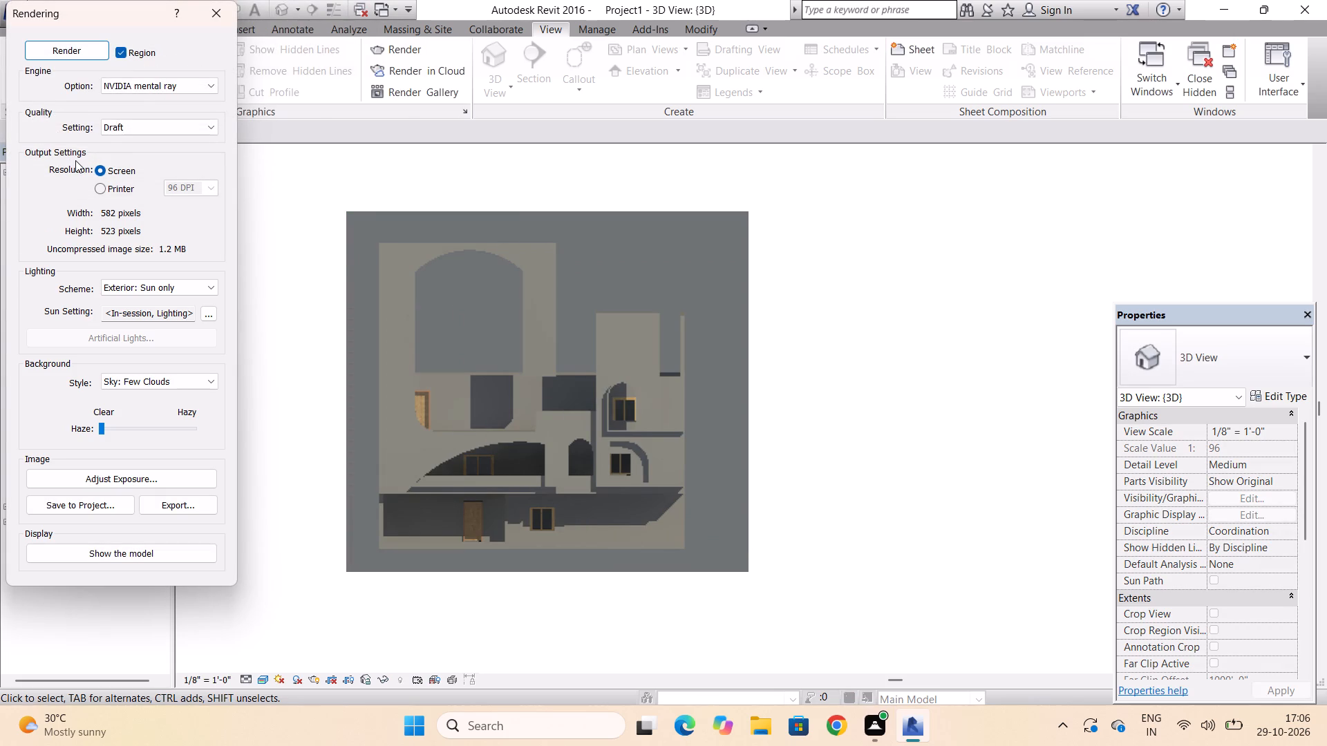
key("Escape")
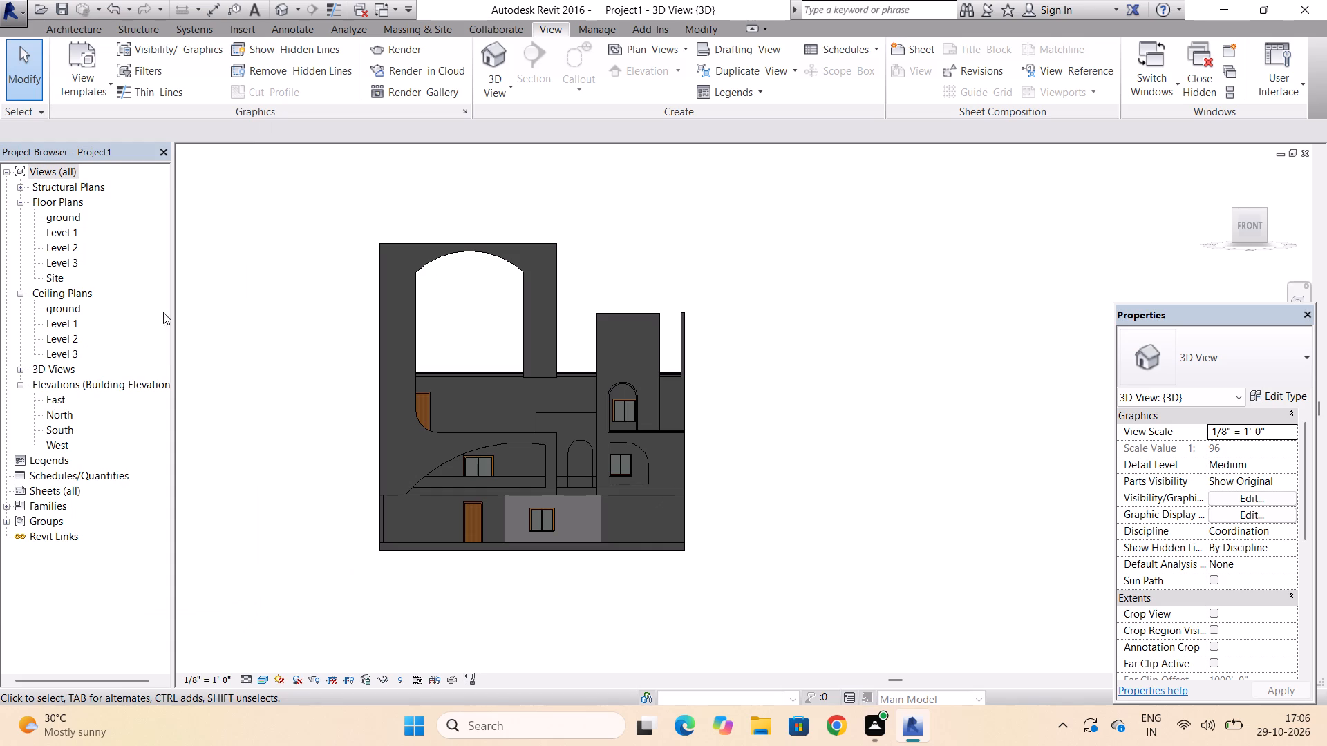
Examine the whole building in 3D from the front, the right side and above.
scroll(494, 360, "down", 3)
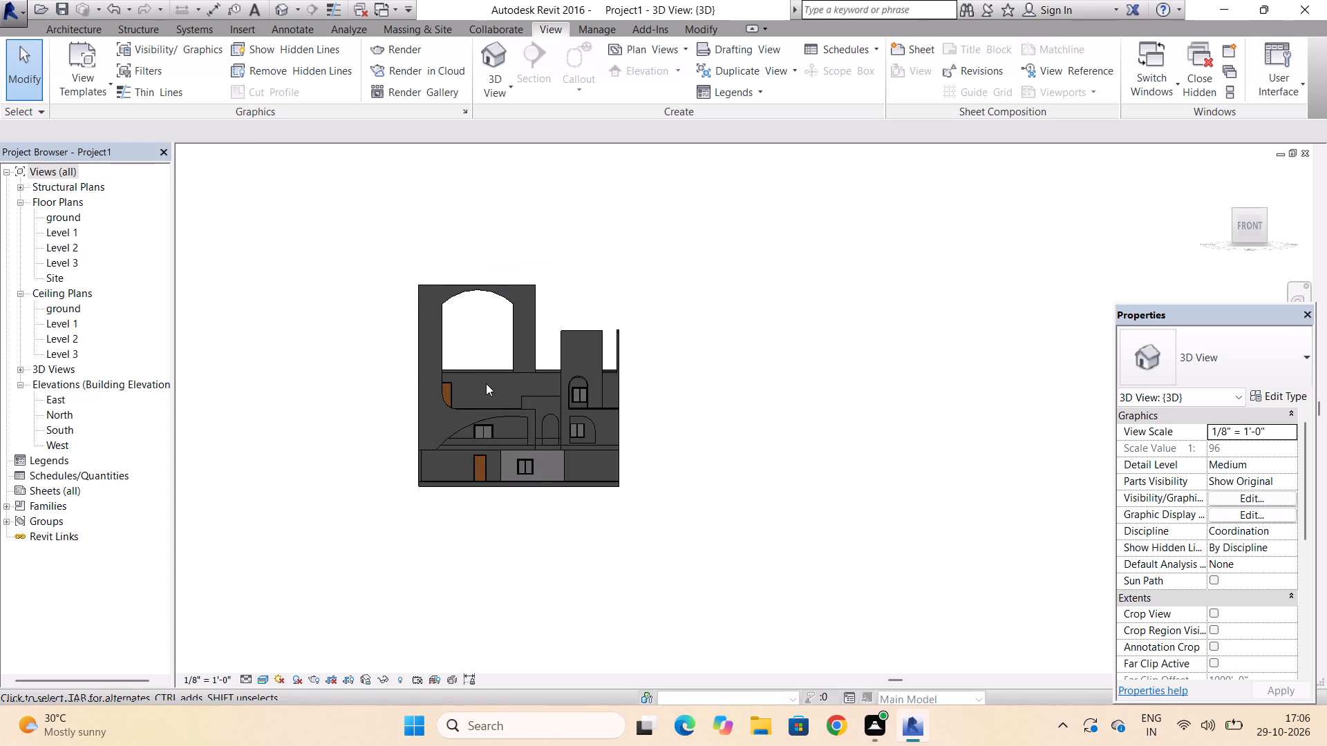
scroll(486, 383, "up", 3)
scroll(486, 383, "down", 3)
scroll(486, 383, "up", 3)
scroll(486, 383, "down", 3)
scroll(486, 383, "up", 3)
scroll(486, 383, "down", 3)
scroll(486, 383, "up", 2)
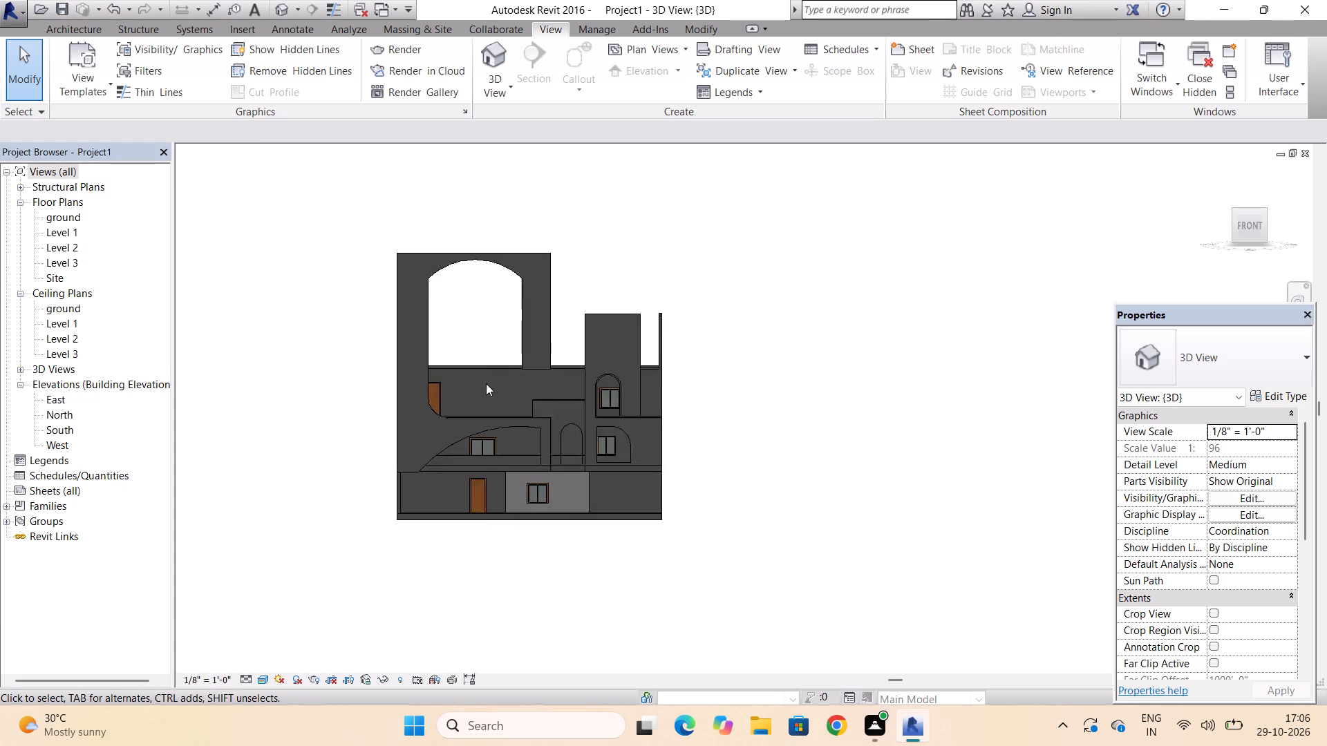
scroll(486, 383, "up", 1)
scroll(486, 383, "down", 2)
scroll(486, 383, "up", 2)
scroll(486, 383, "down", 2)
scroll(486, 383, "up", 2)
scroll(486, 383, "down", 2)
scroll(486, 383, "up", 1)
scroll(486, 383, "down", 1)
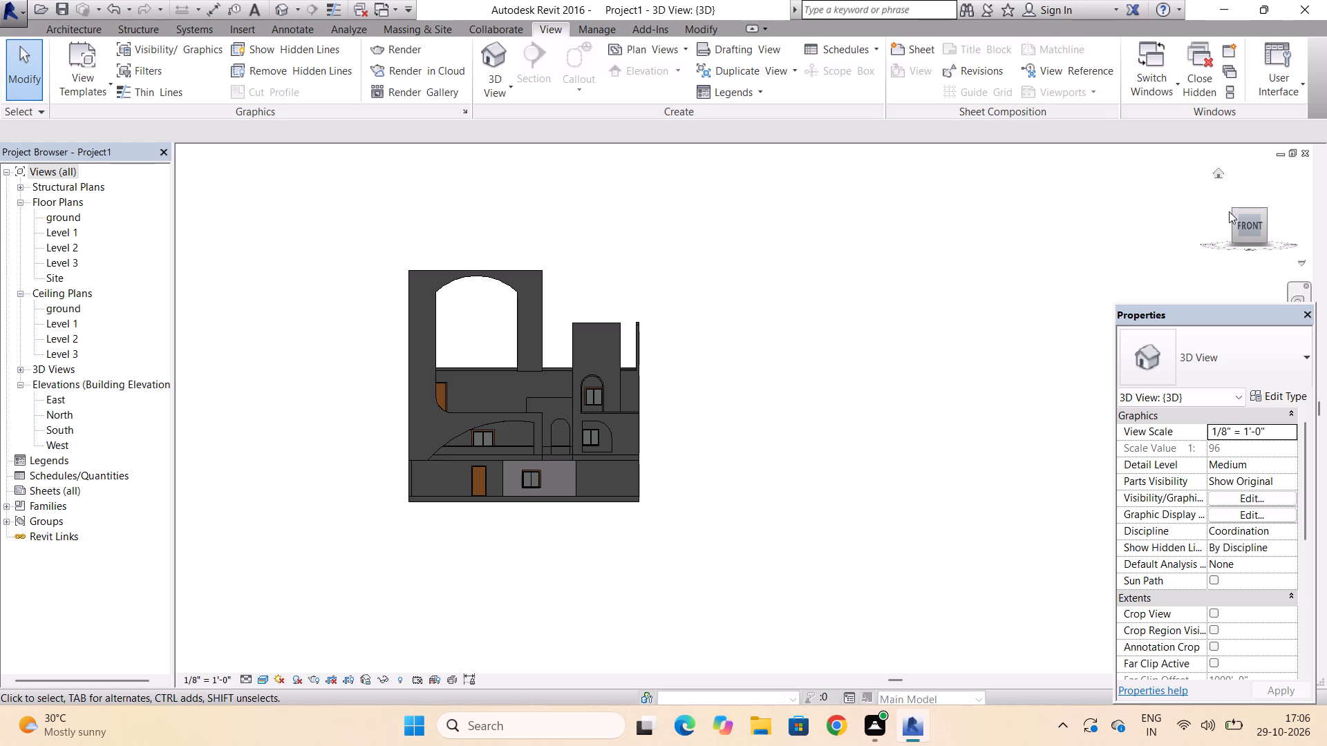
left_click_drag(1234, 210, 1220, 253)
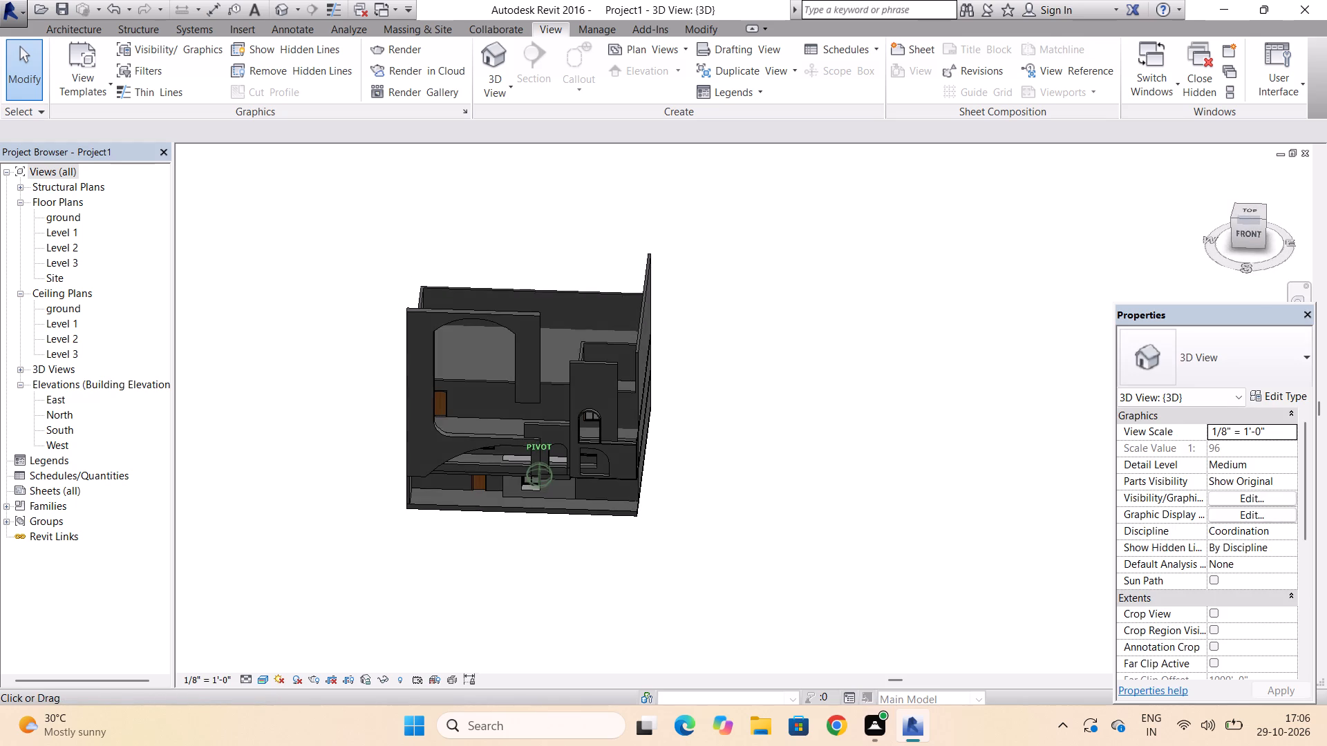
left_click_drag(1220, 253, 733, 180)
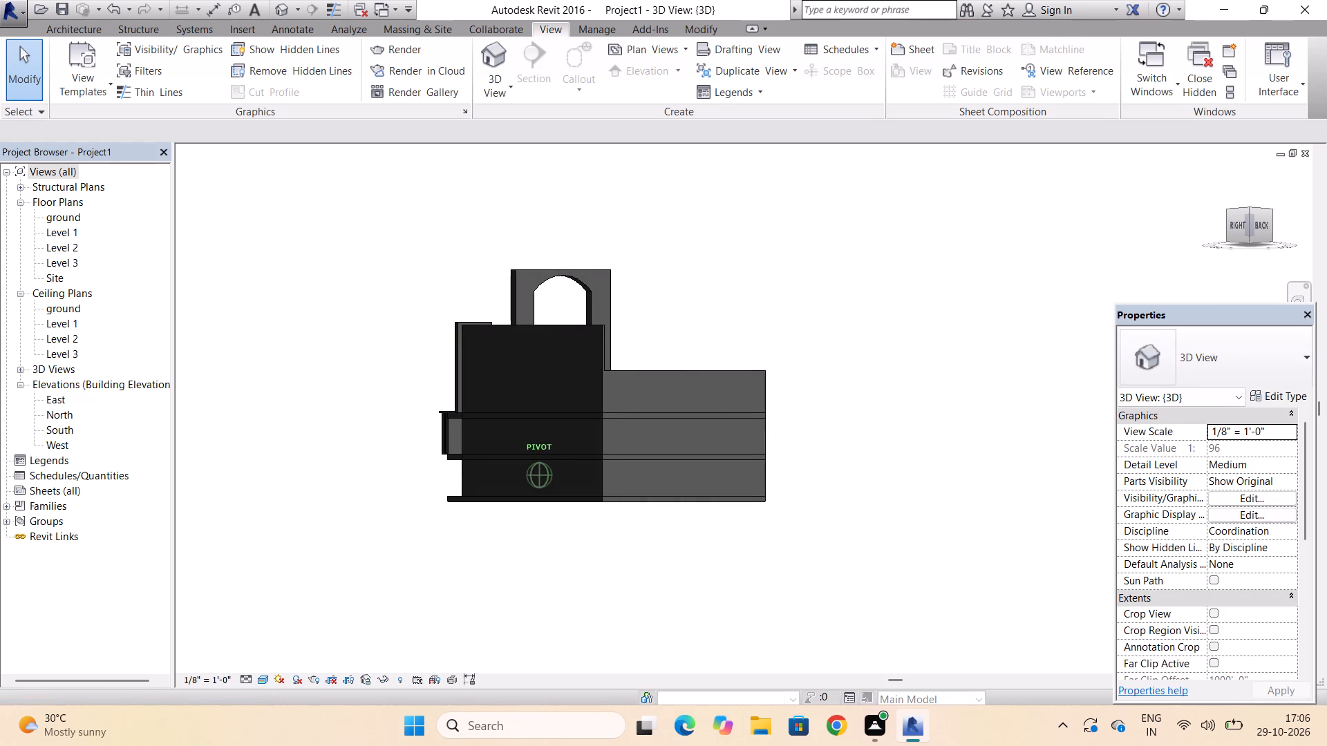
left_click_drag(733, 180, 1038, 233)
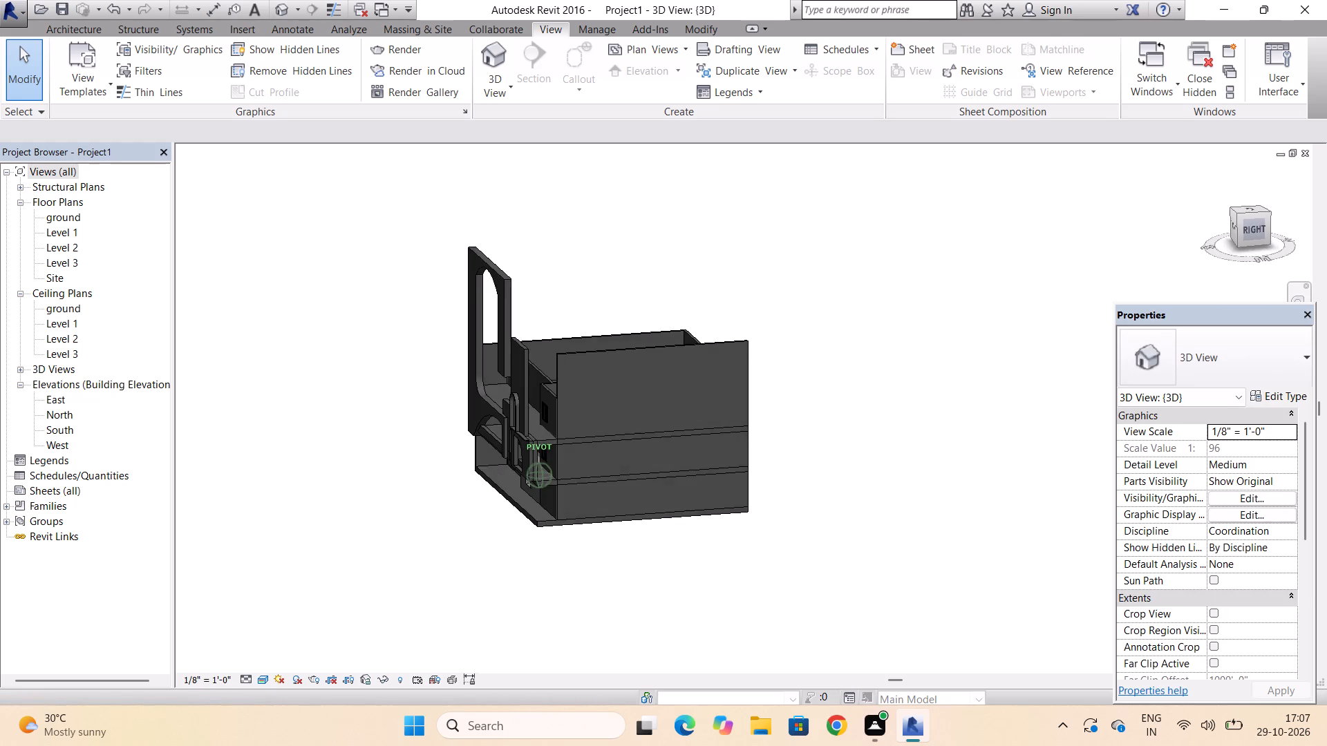
left_click_drag(1038, 233, 1107, 250)
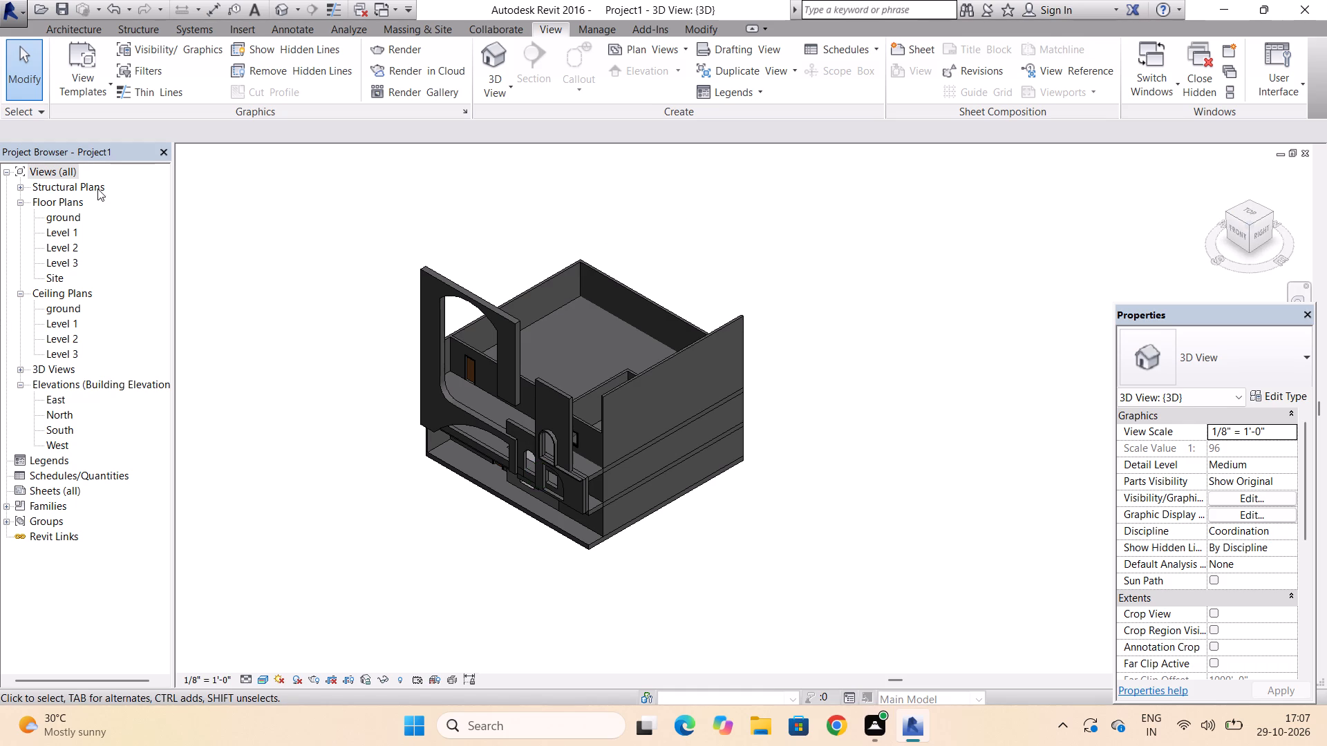
Start a sketched 600 x 1200mm grid ceiling on the Level 2 floor plan and pick the back and left outer wall edges as boundaries.
double_click(49, 245)
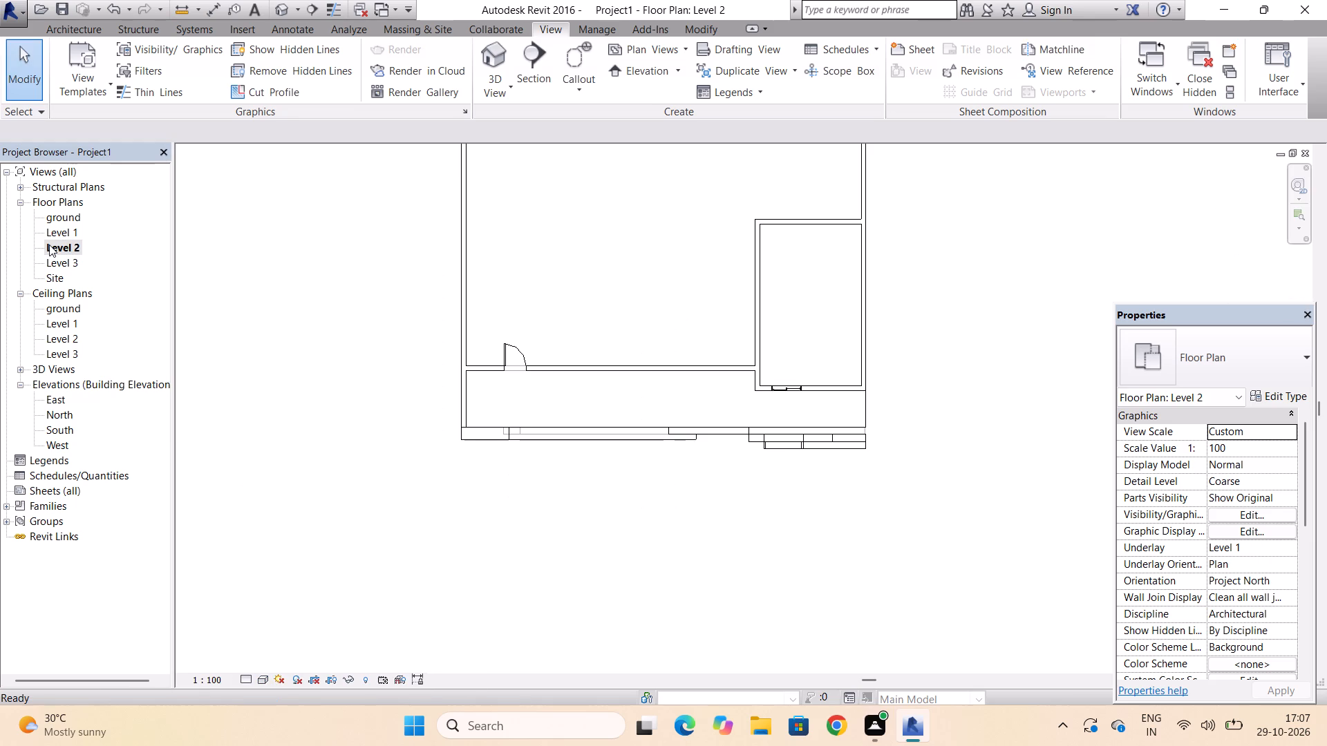
scroll(393, 387, "down", 3)
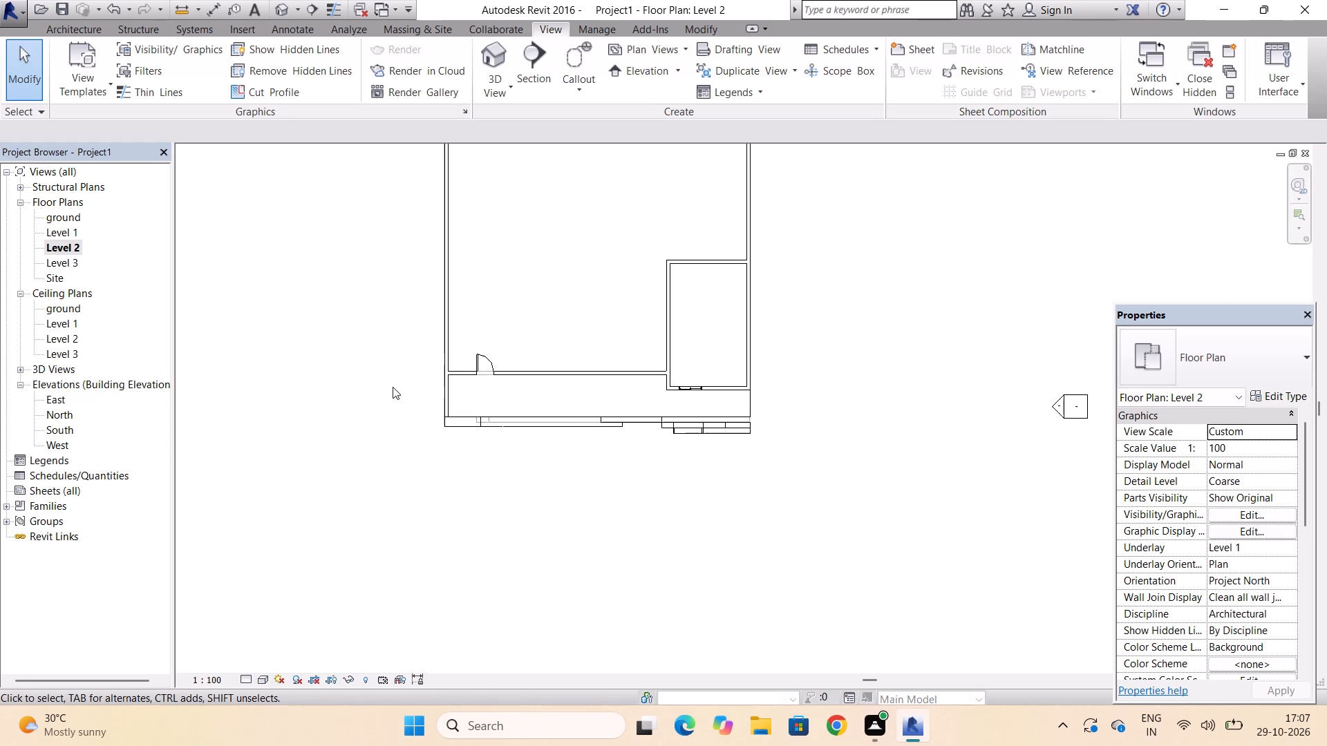
left_click(53, 28)
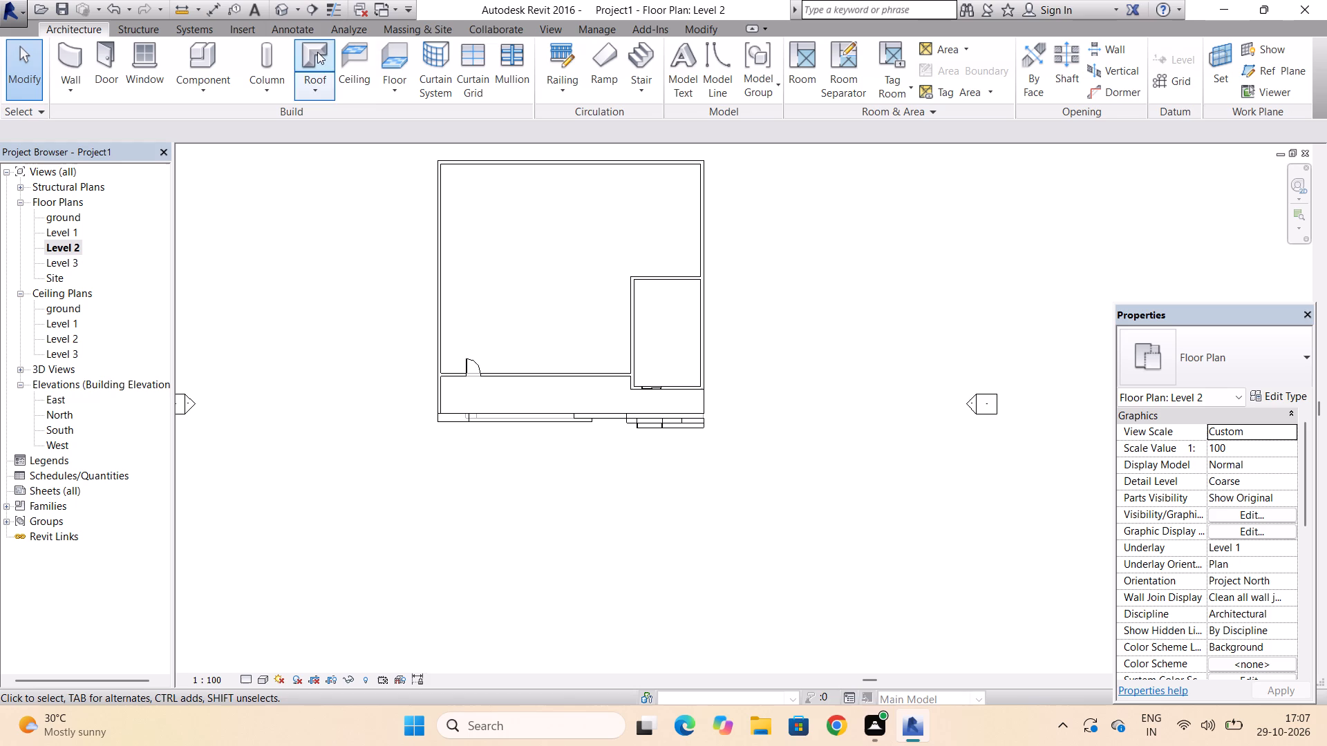
left_click(366, 73)
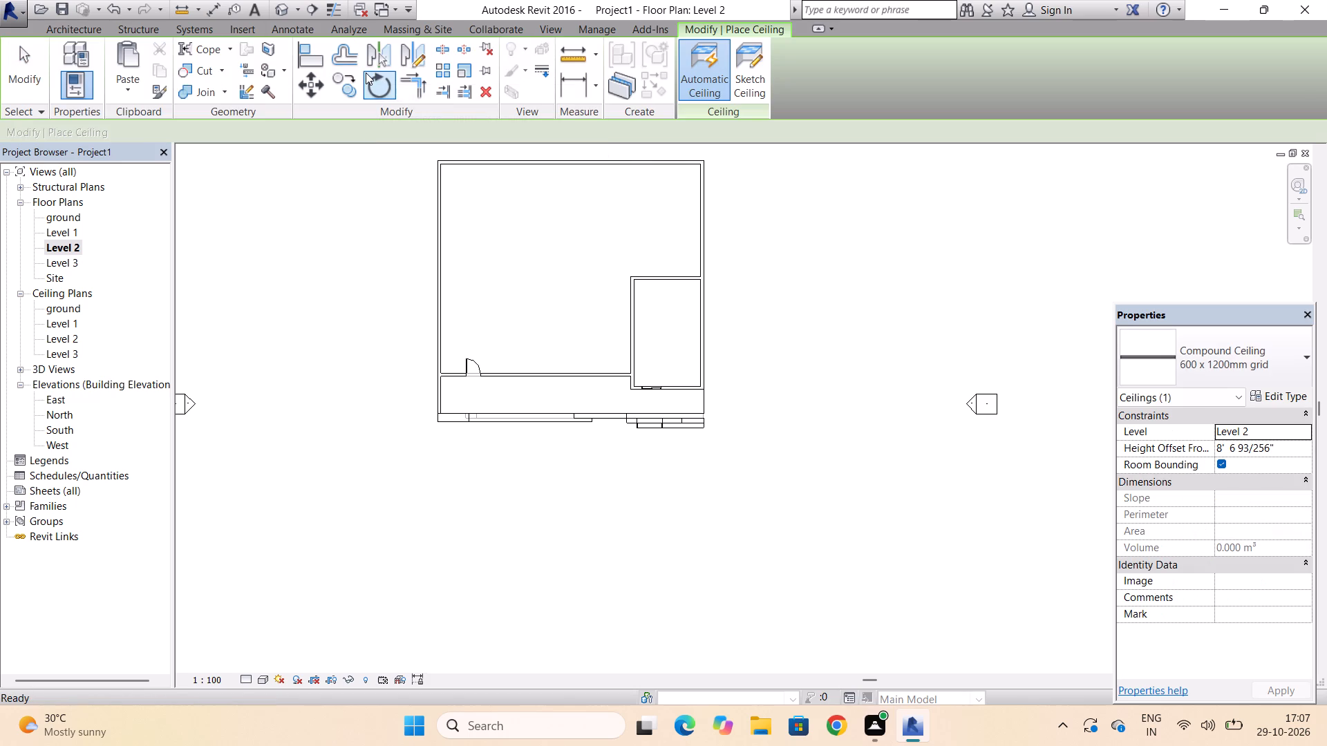
left_click(750, 76)
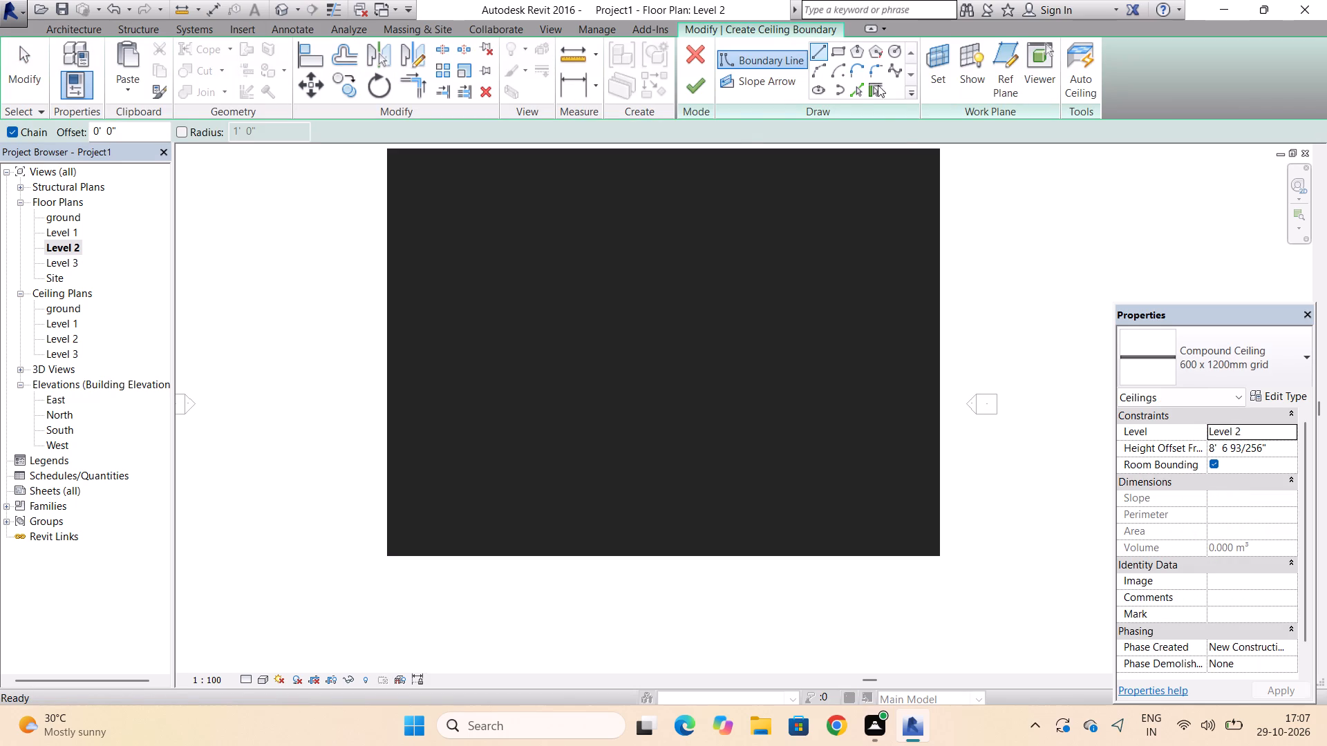
left_click(856, 88)
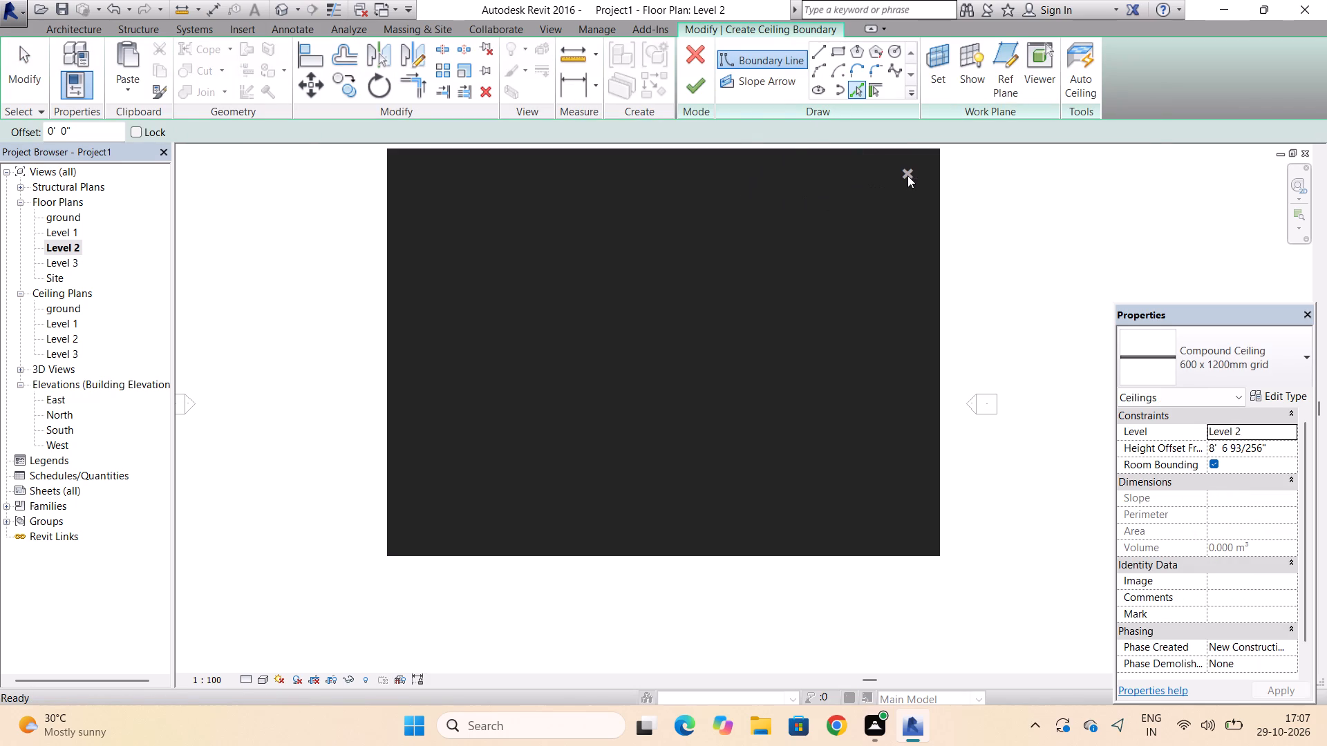
left_click(907, 175)
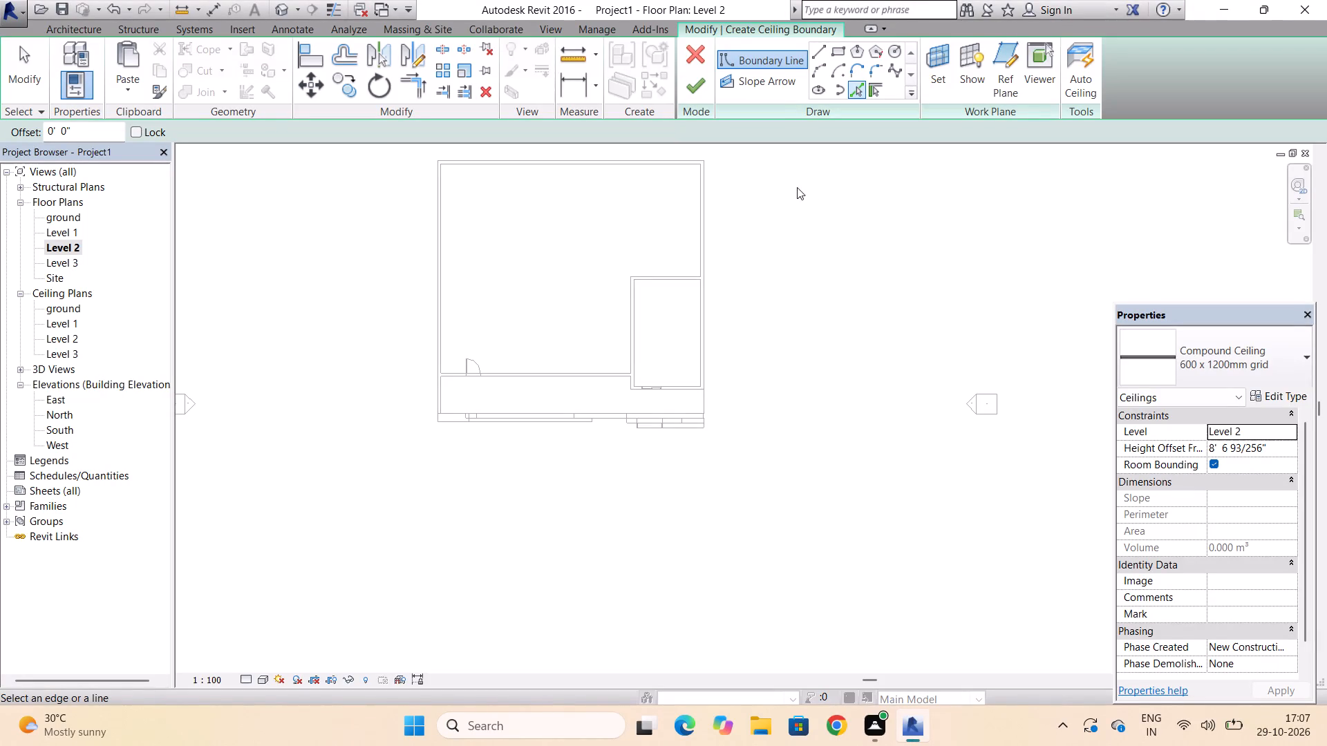
left_click(656, 160)
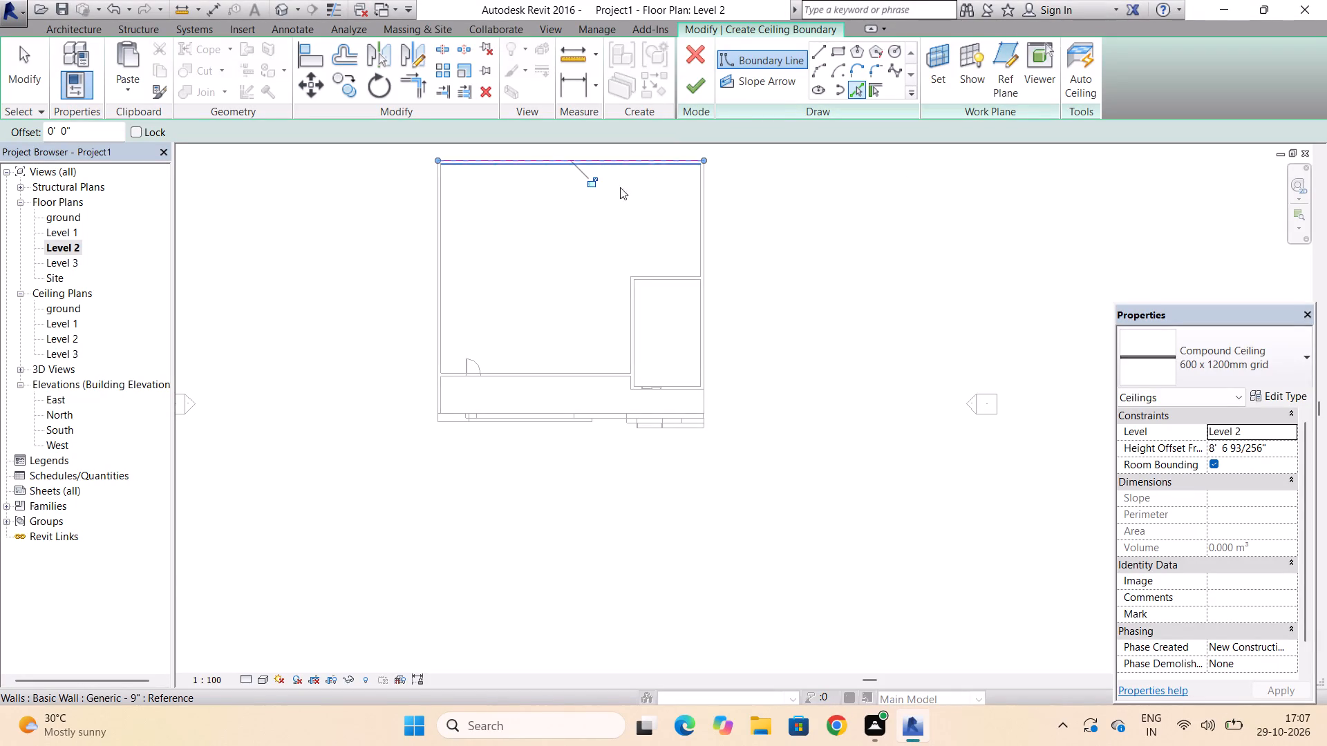
left_click(435, 272)
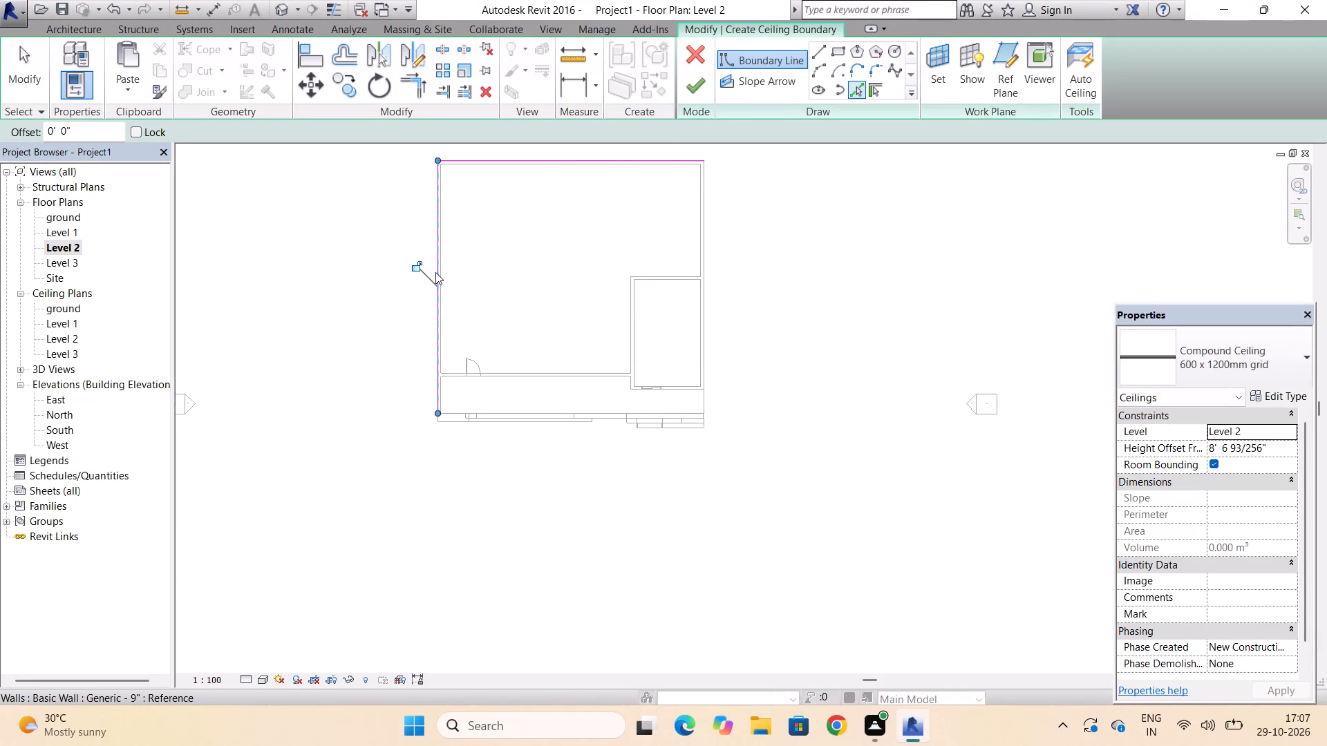
Pick the front wall and floor edges and the right outer edge as ceiling boundaries, and try to finish the sketch.
scroll(526, 412, "up", 5)
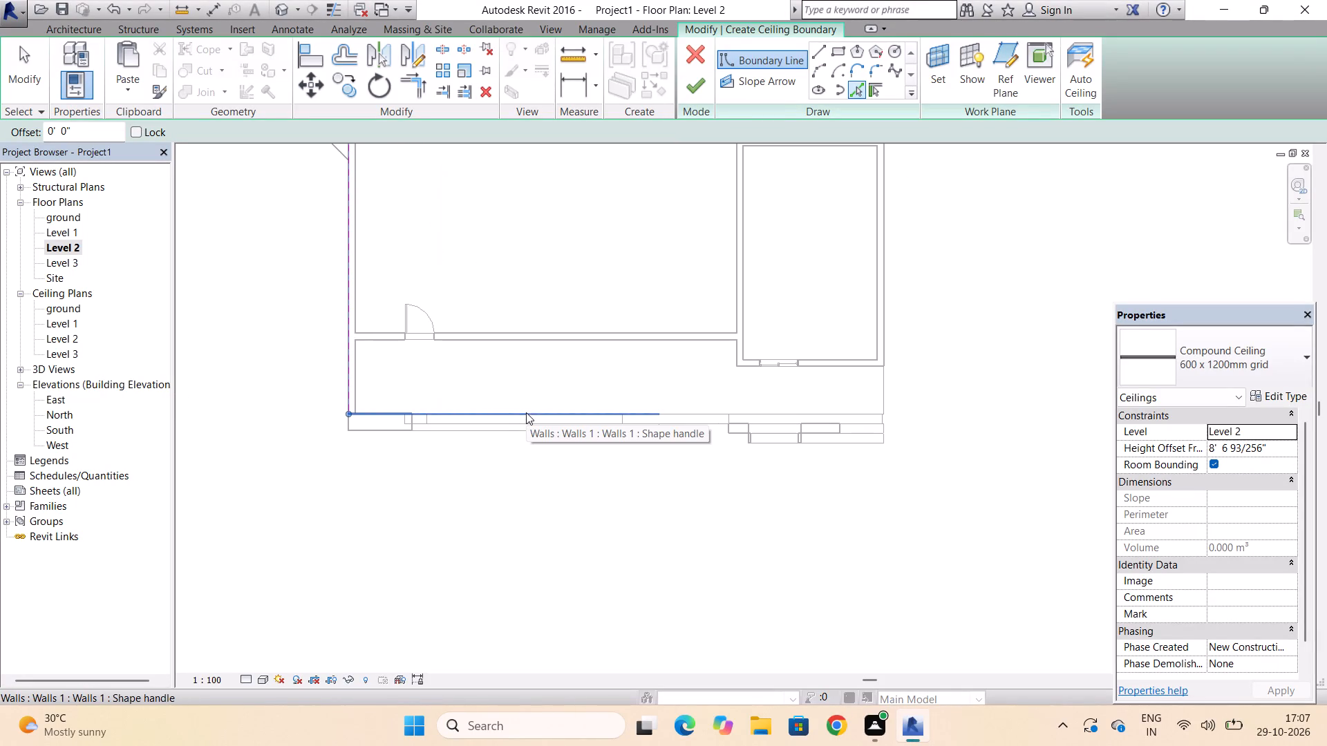
scroll(526, 412, "up", 2)
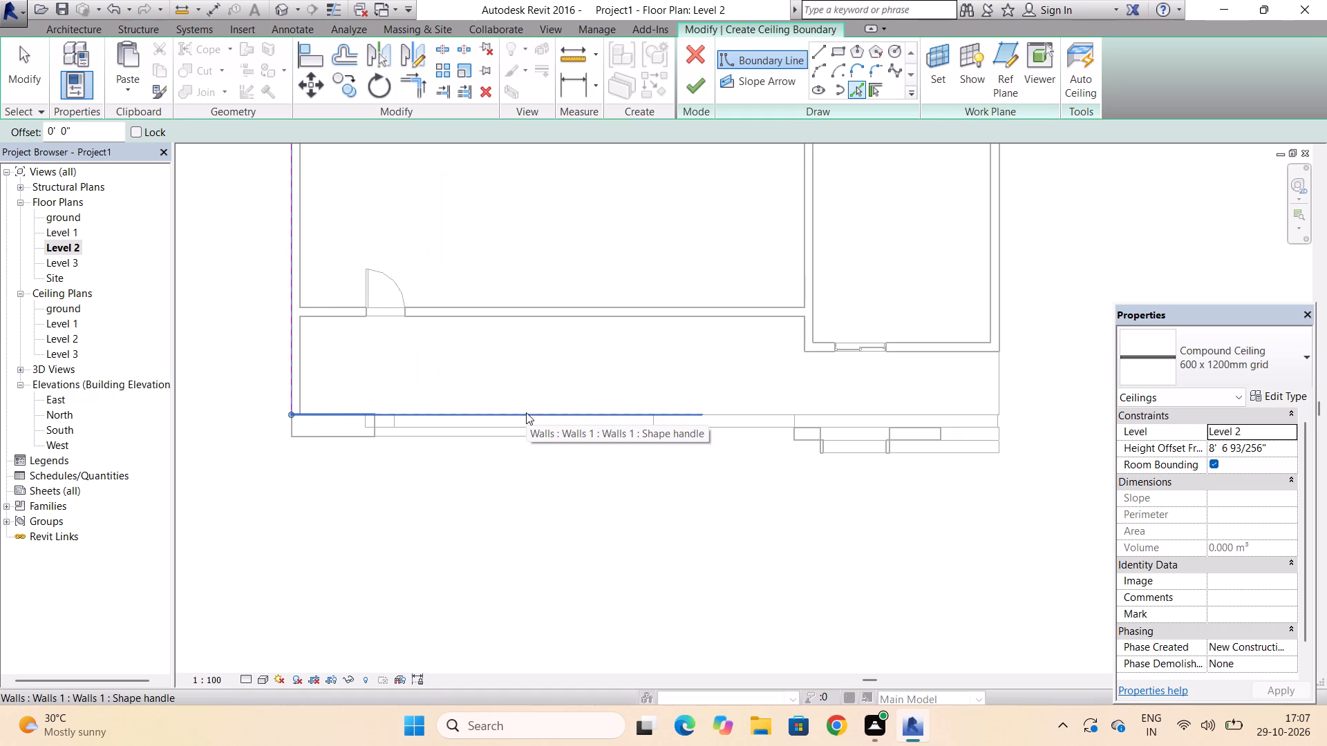
left_click(526, 412)
scroll(526, 412, "down", 4)
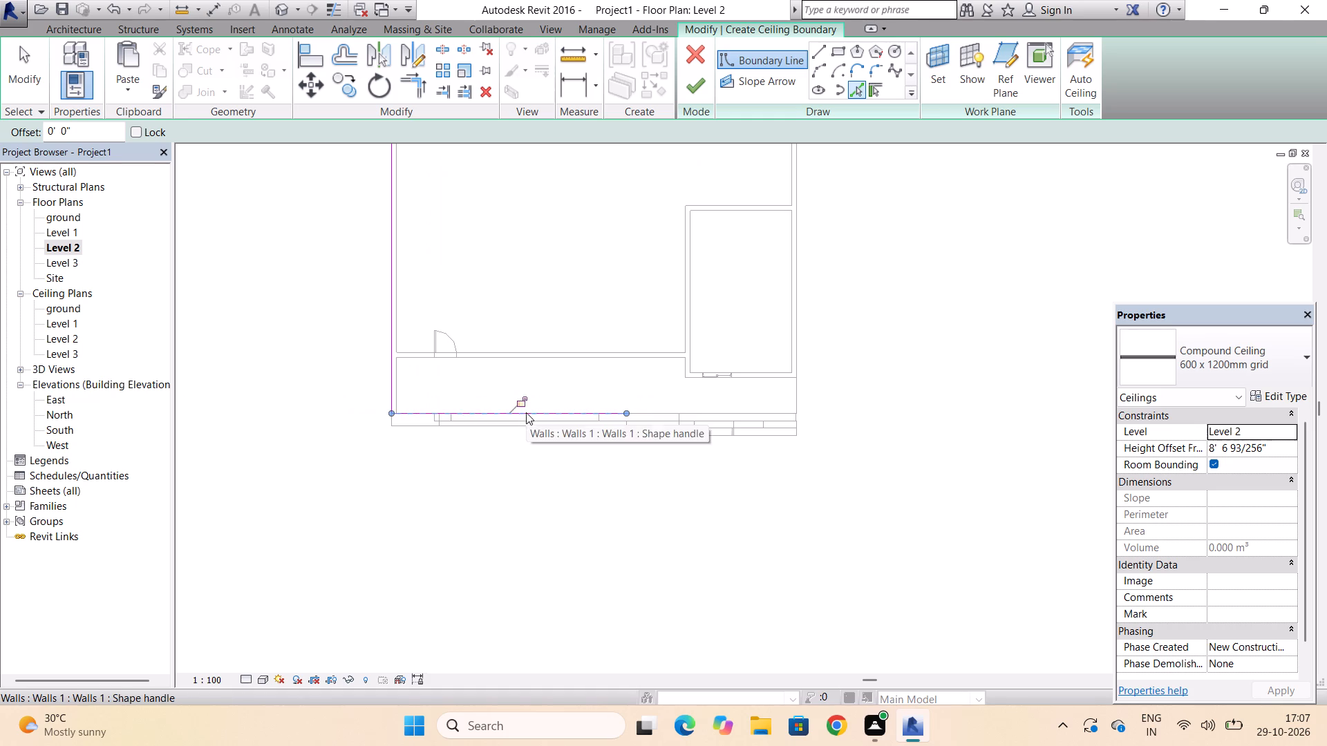
scroll(810, 392, "up", 7)
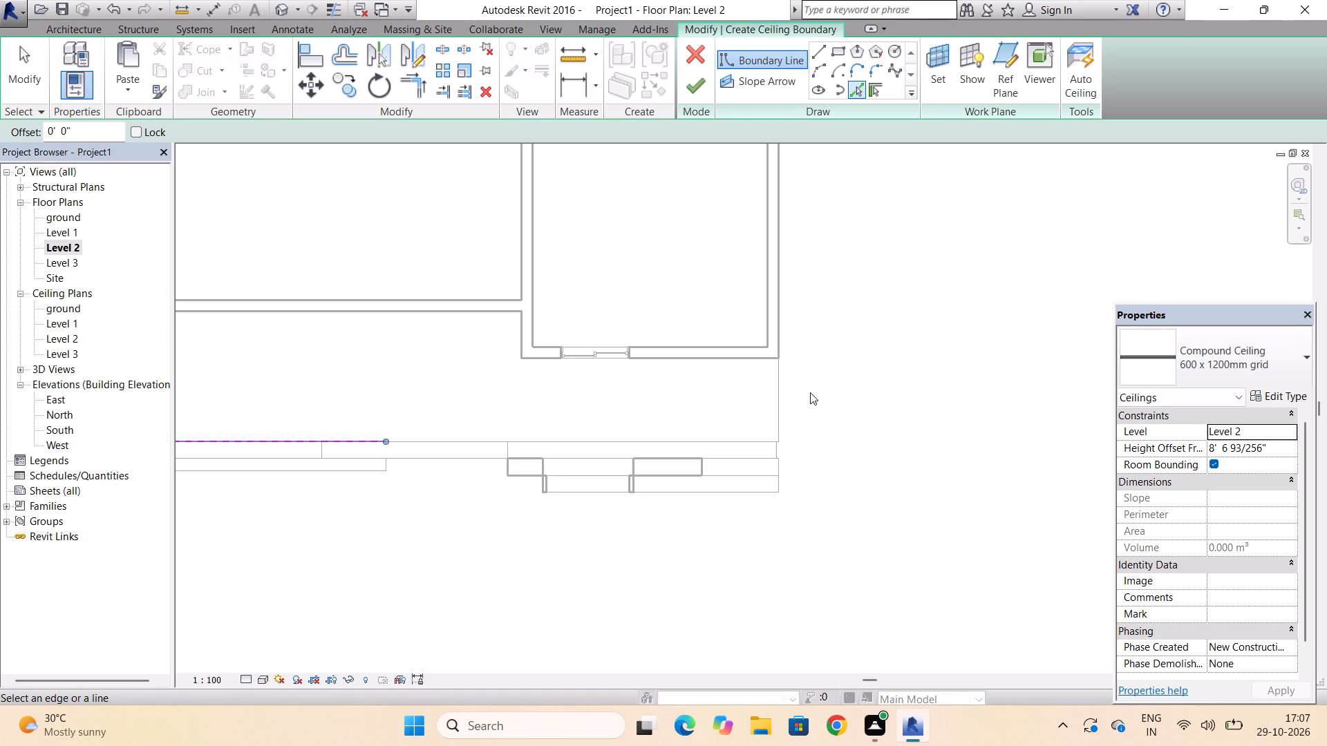
left_click(381, 447)
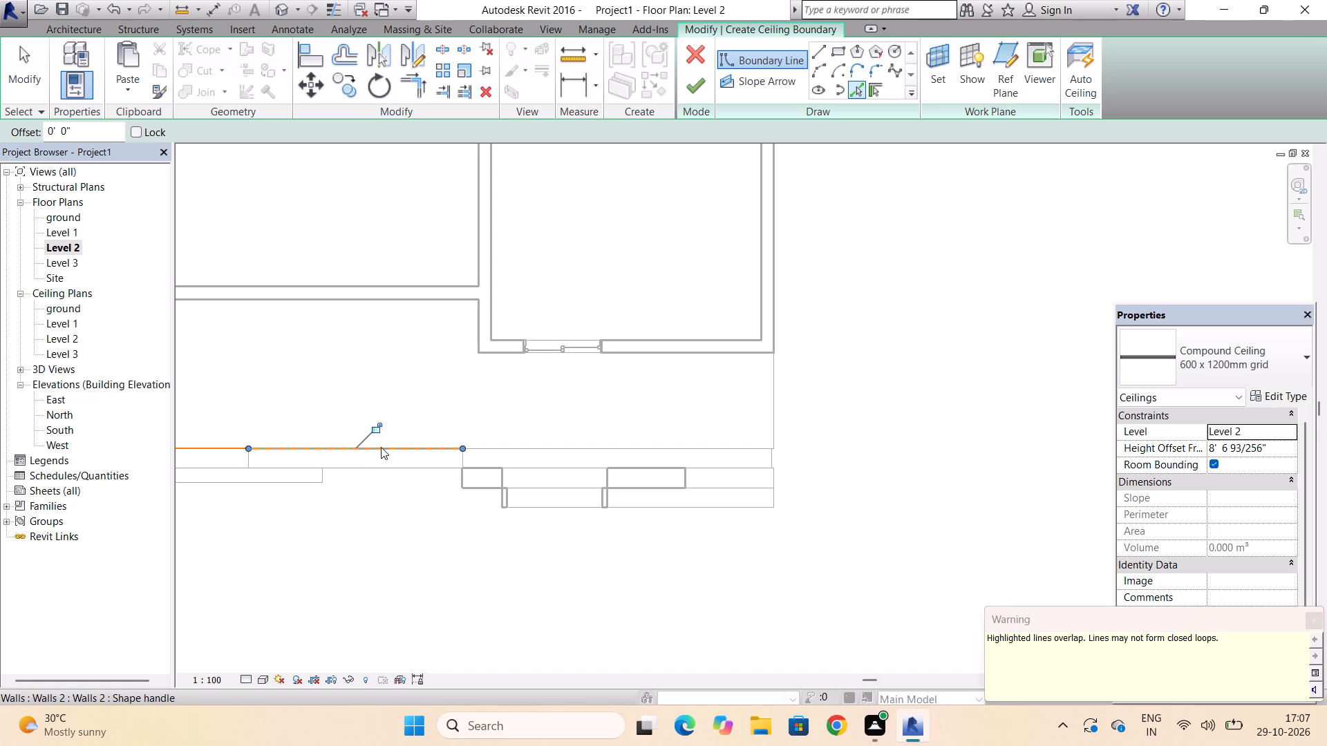
left_click(503, 446)
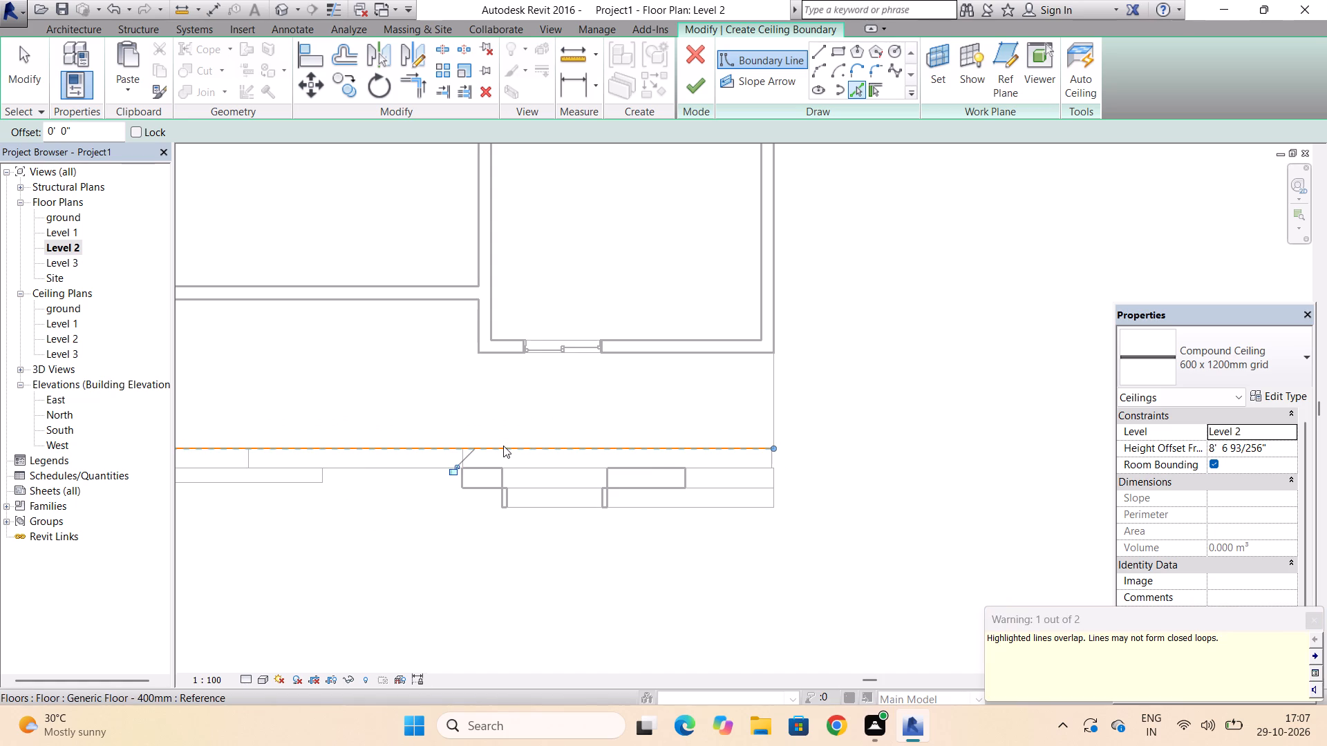
scroll(503, 446, "down", 4)
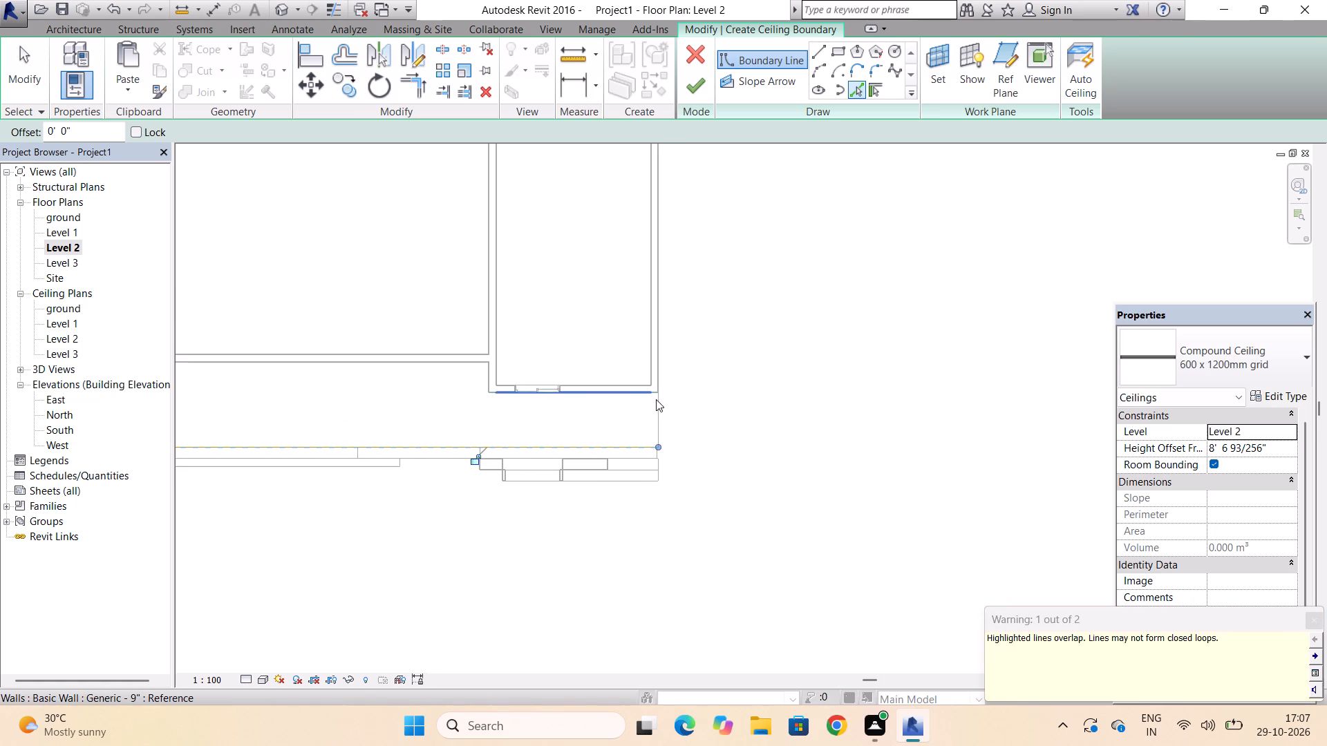
left_click(657, 401)
scroll(585, 426, "down", 5)
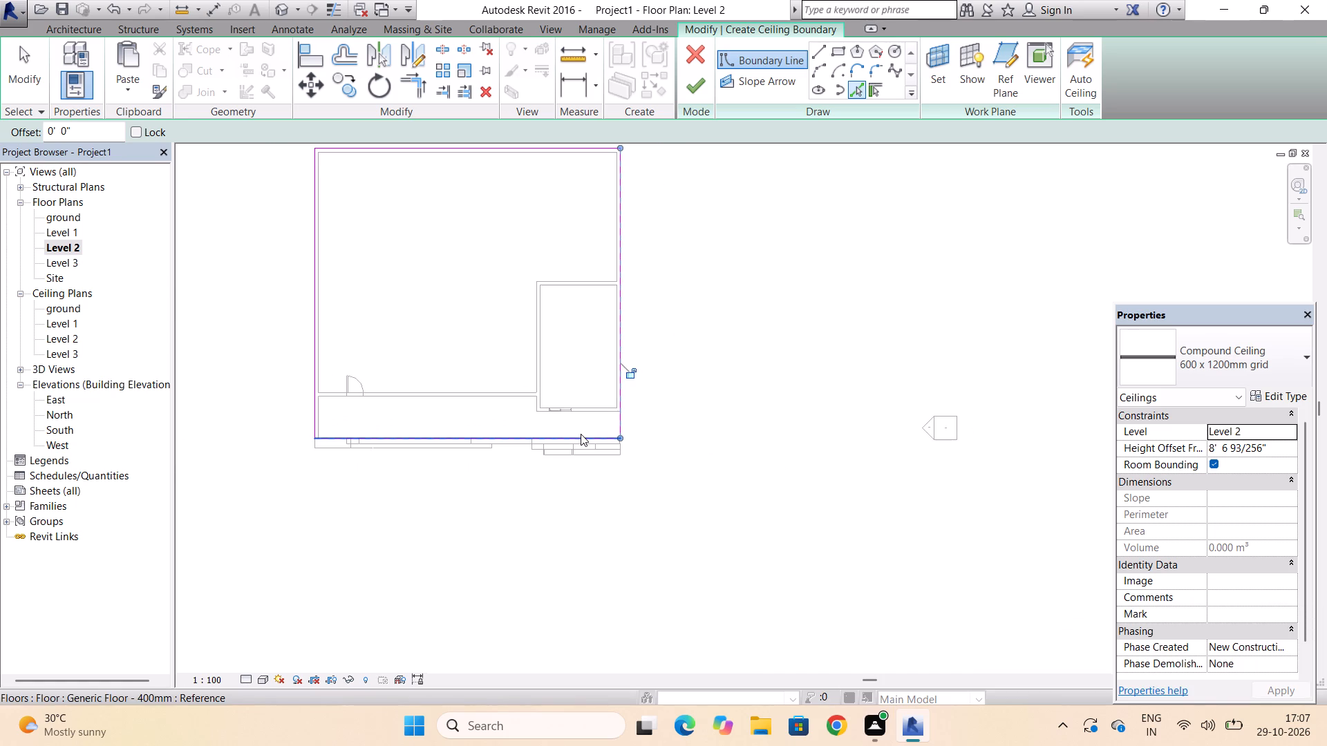
left_click(697, 88)
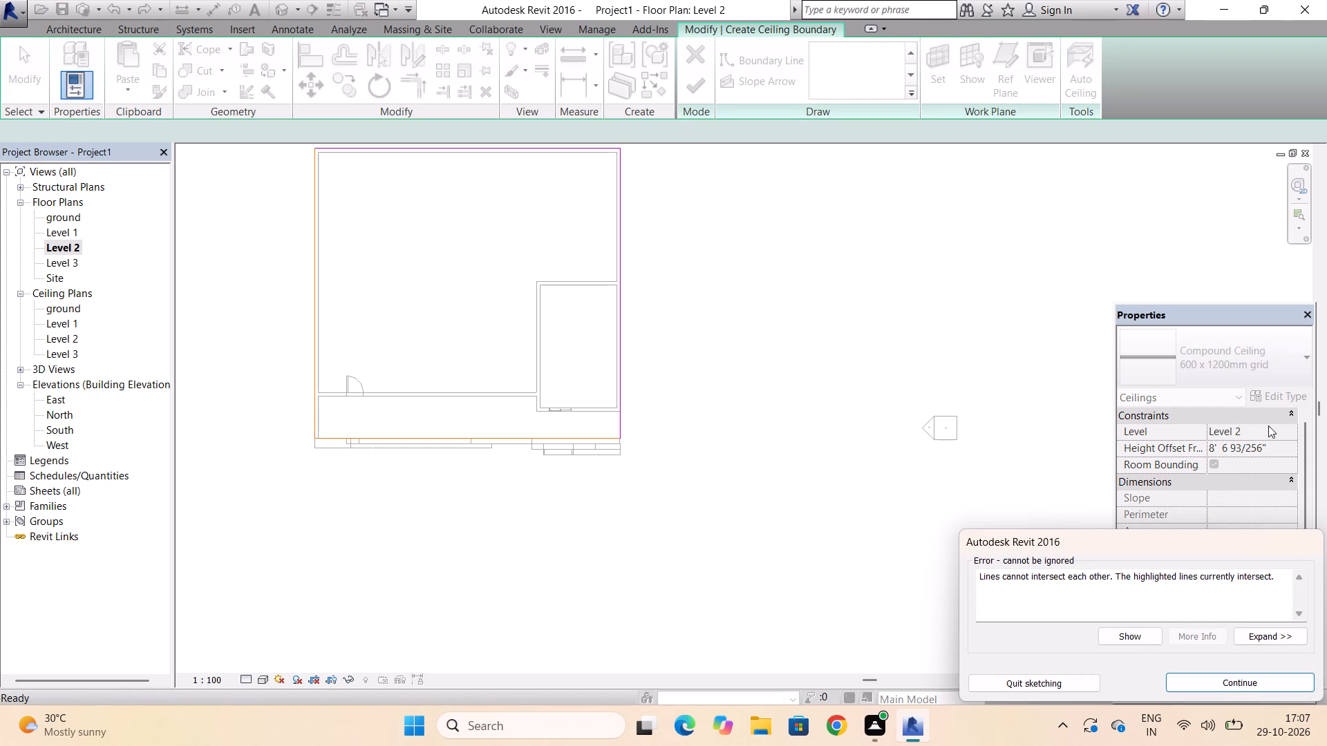
left_click(1212, 678)
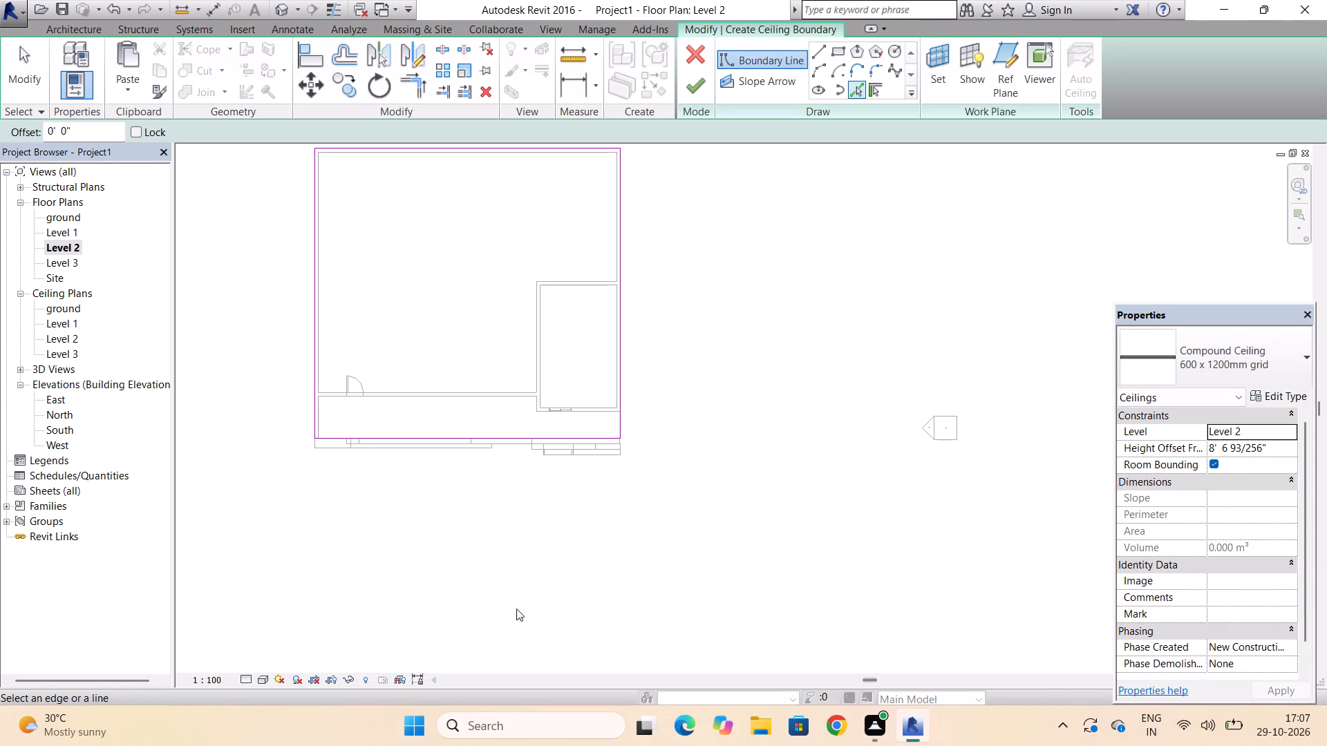
Delete the full-length floor-edge line and the short middle segment that overlap along the front of the ceiling boundary.
key("Escape")
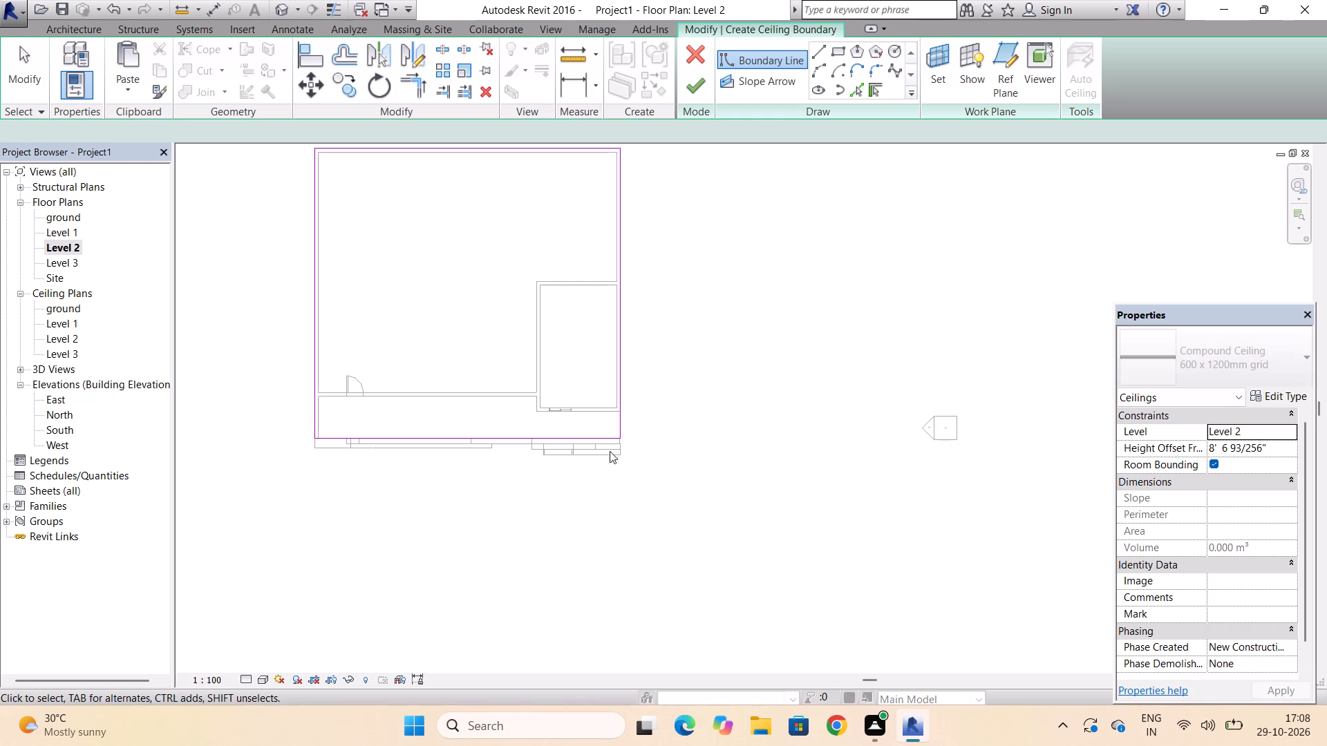
left_click(593, 439)
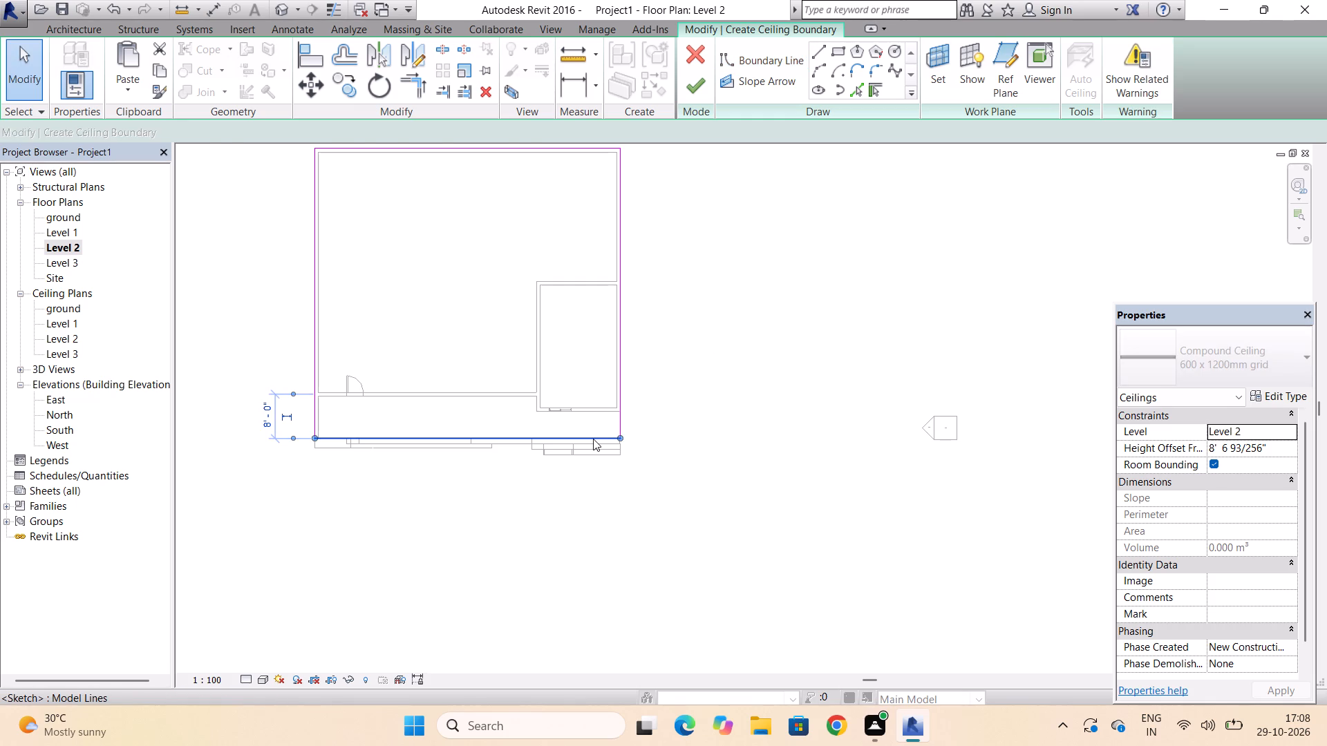
key("Delete")
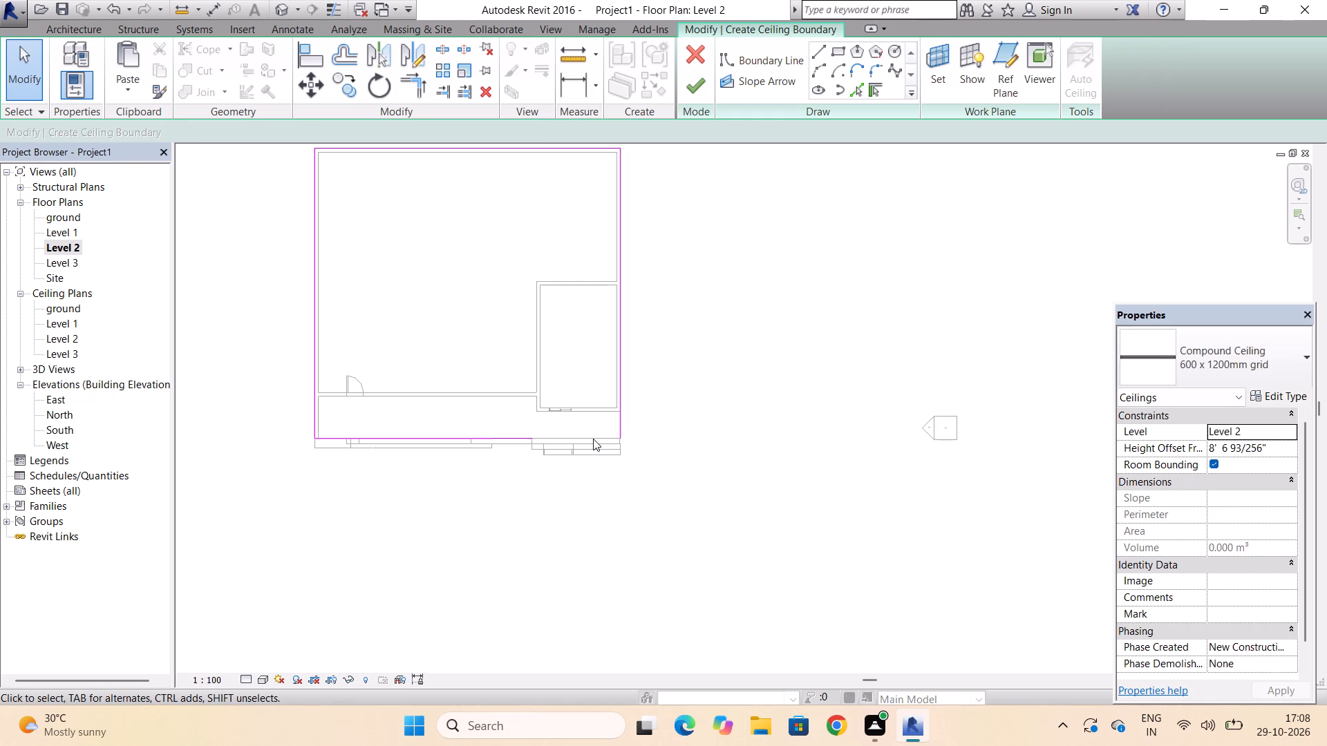
left_click(527, 437)
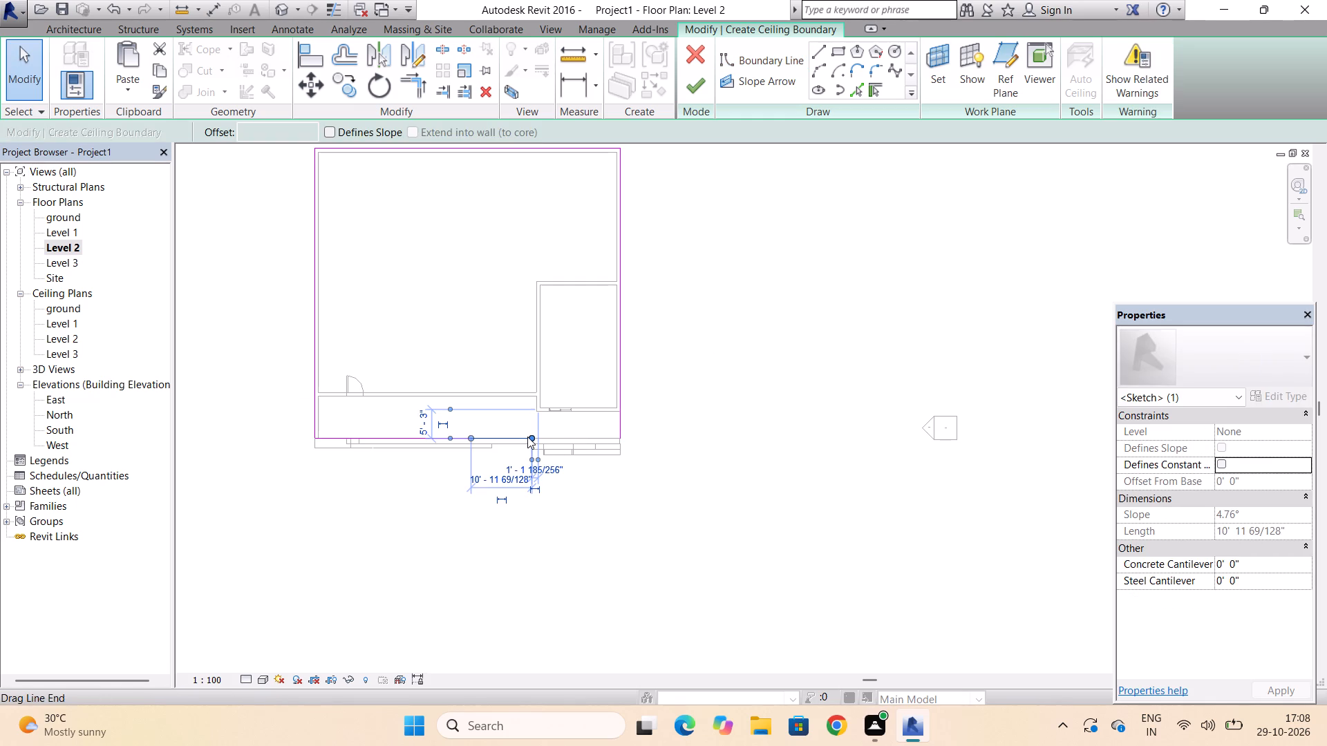
key("Delete")
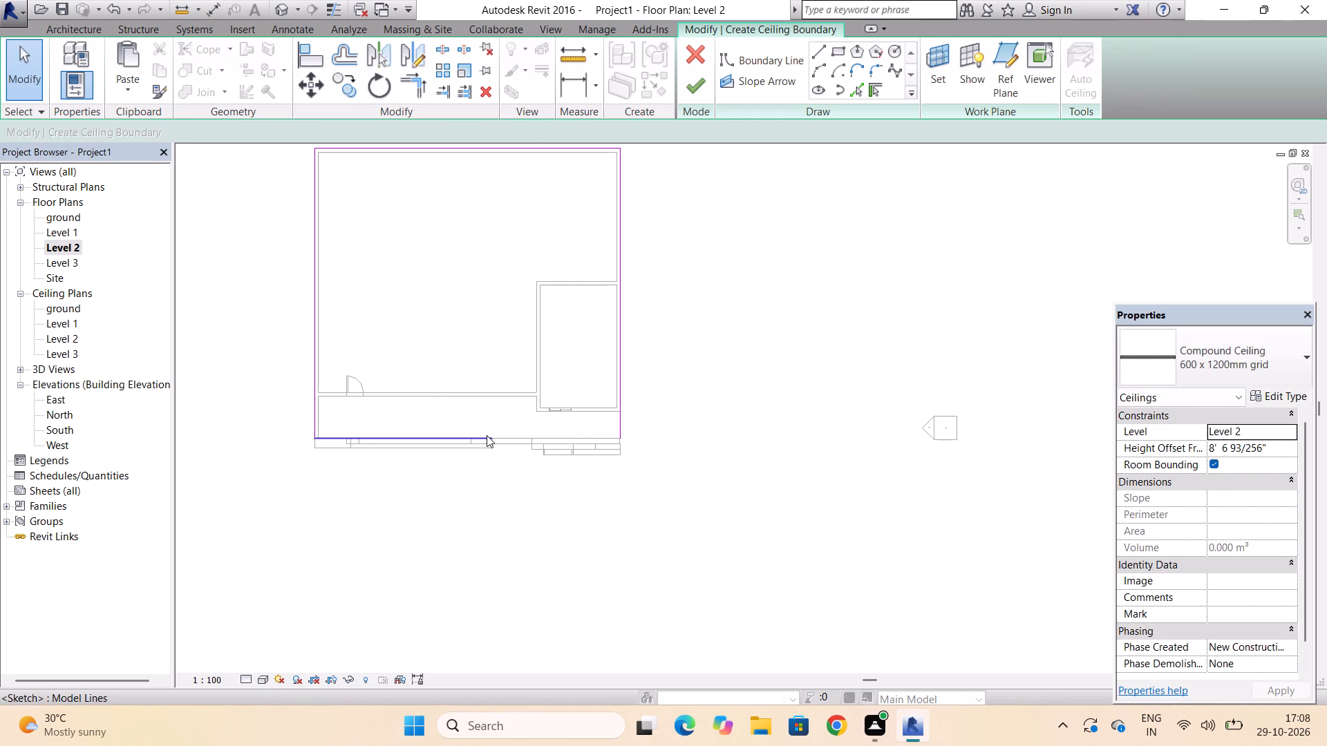
Extend the remaining front boundary line to the right outer corner, about 55' long in all, and finish the Level 2 ceiling.
scroll(487, 435, "up", 6)
left_click(489, 439)
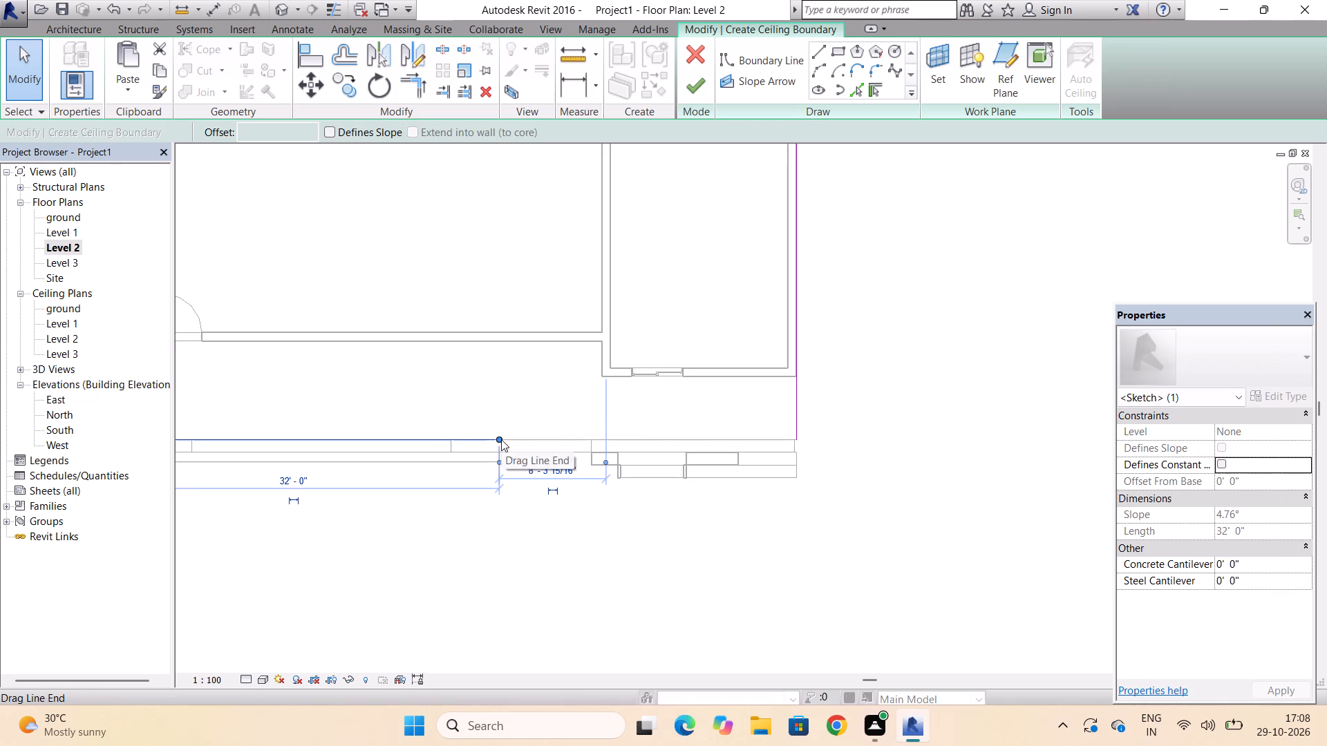
left_click_drag(500, 439, 713, 442)
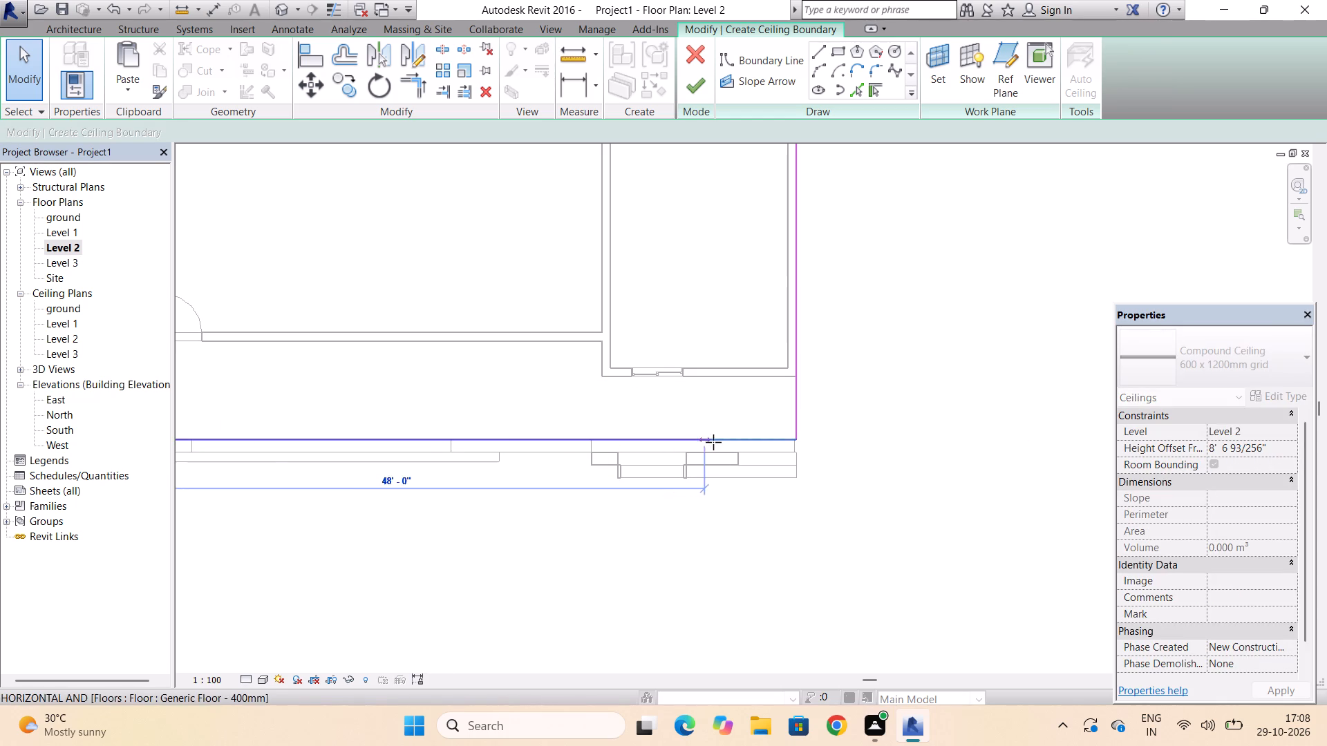
left_click_drag(713, 442, 802, 439)
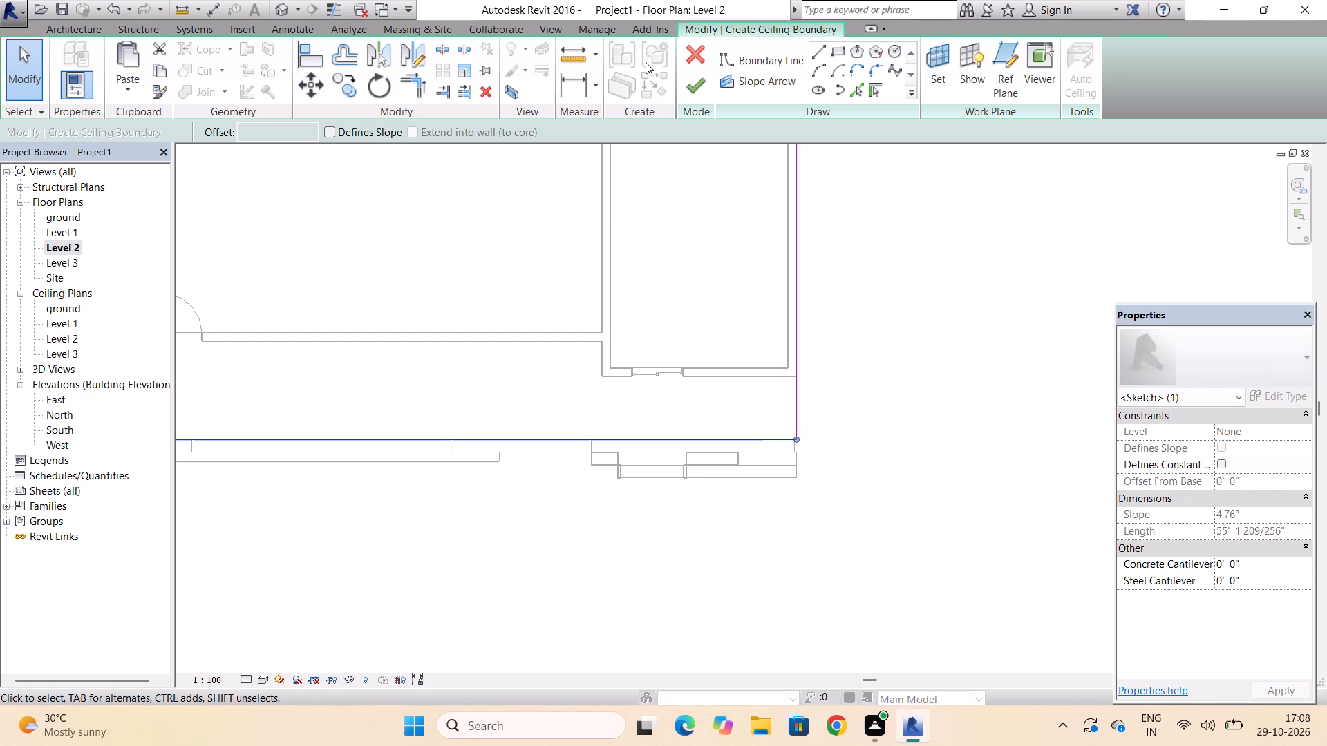
left_click(699, 79)
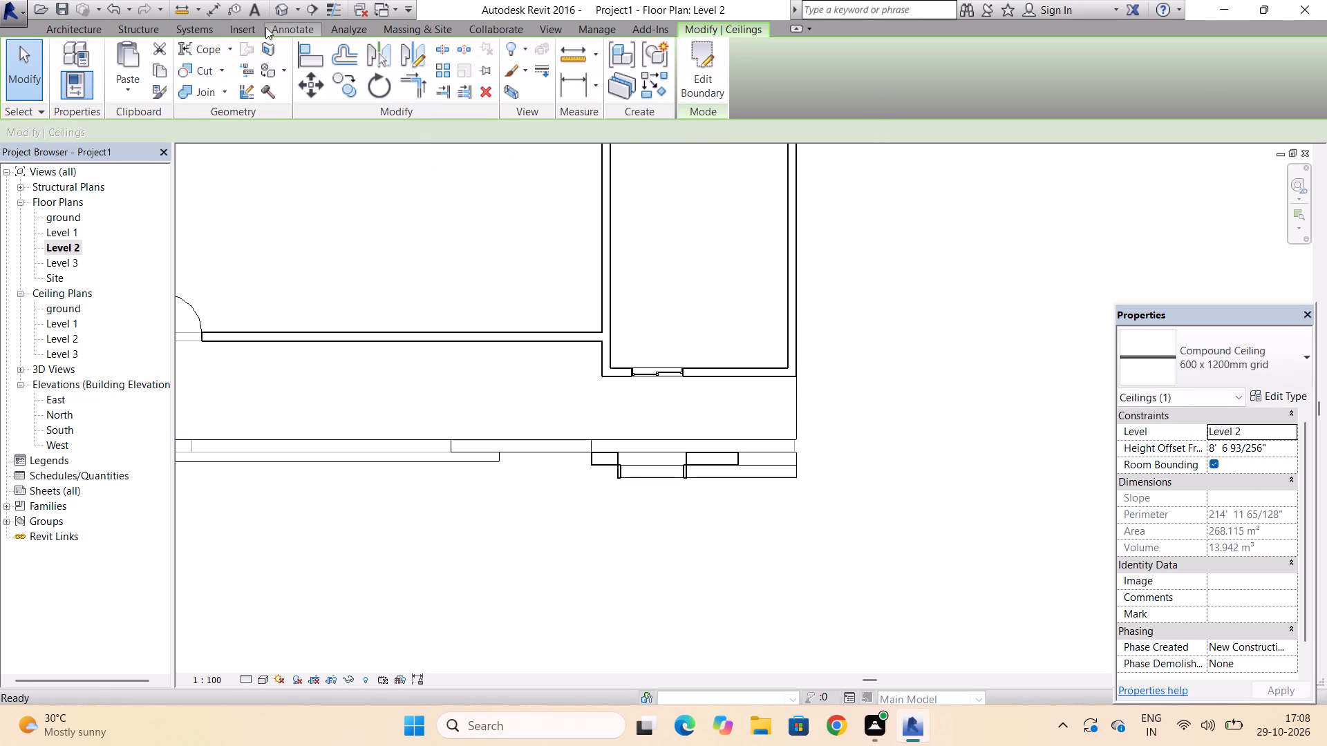
Examine the building with its new ceiling in 3D from the front corner and from above, and open the South elevation.
left_click(279, 8)
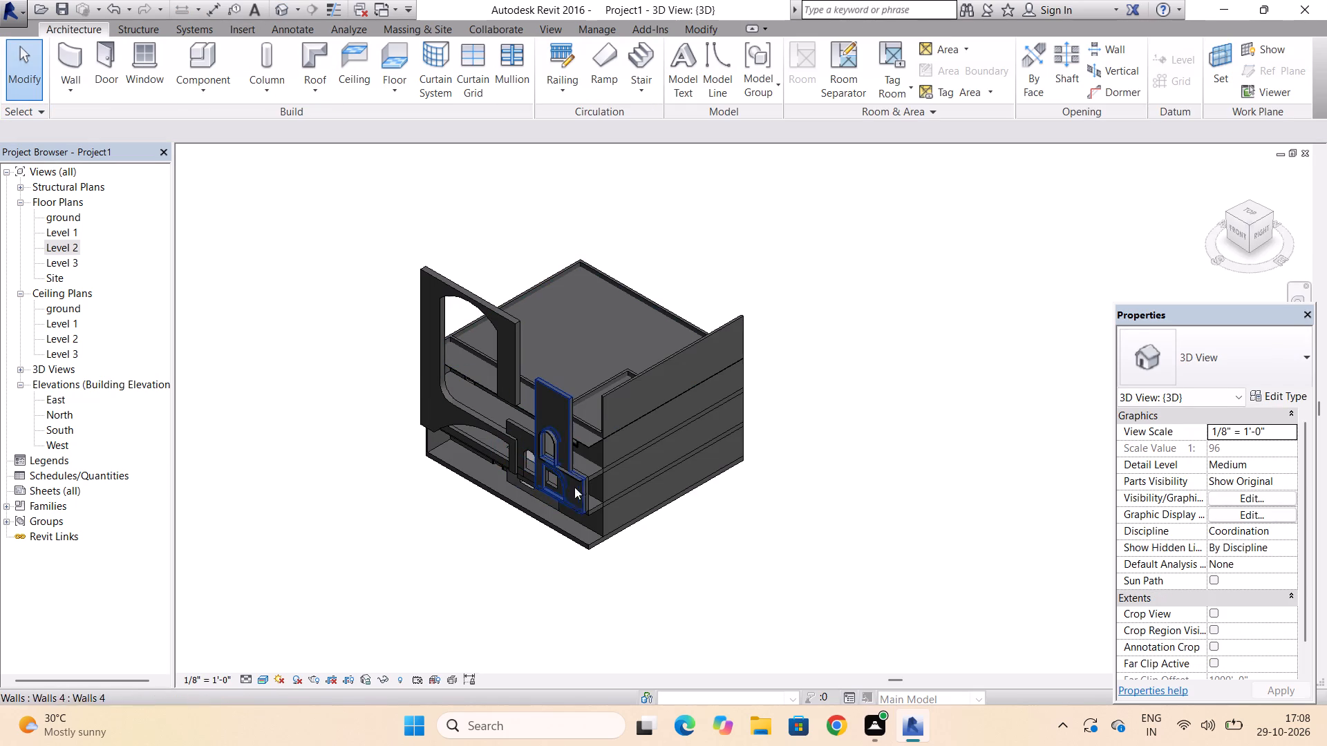
scroll(672, 466, "up", 5)
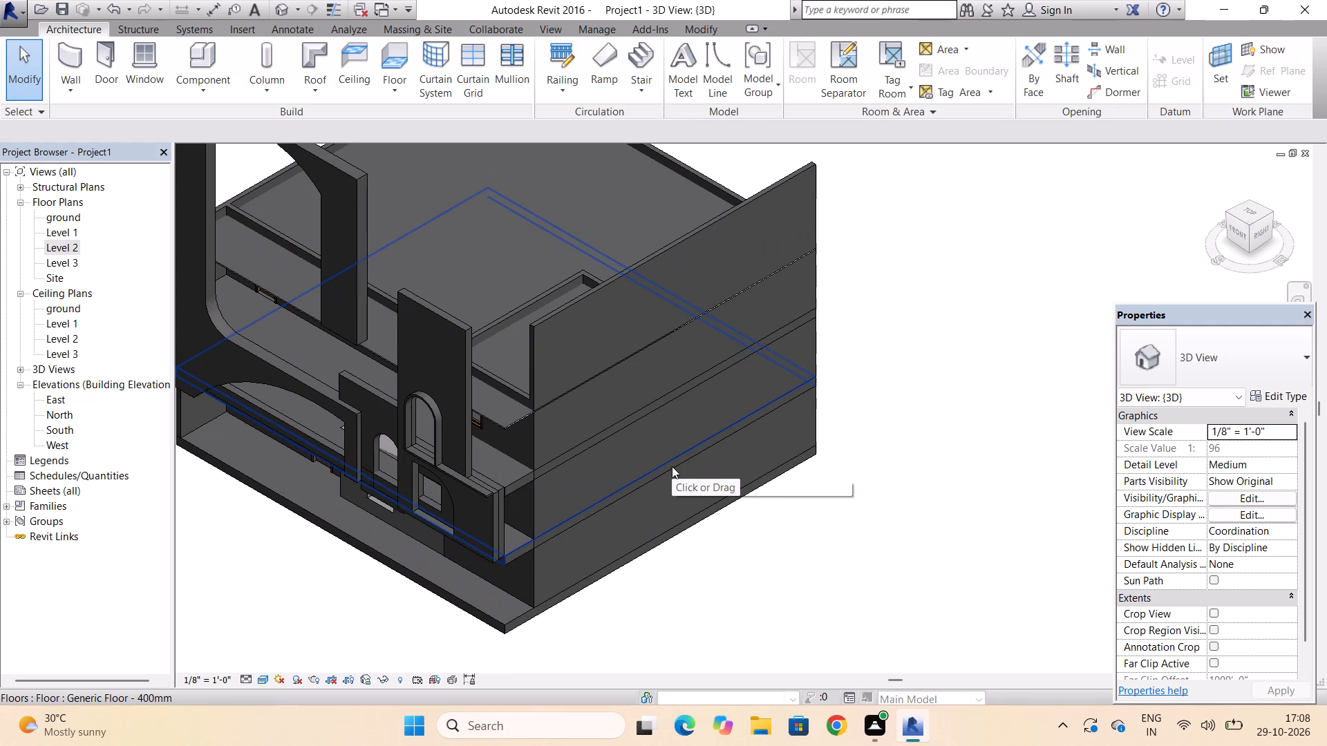
scroll(672, 466, "down", 3)
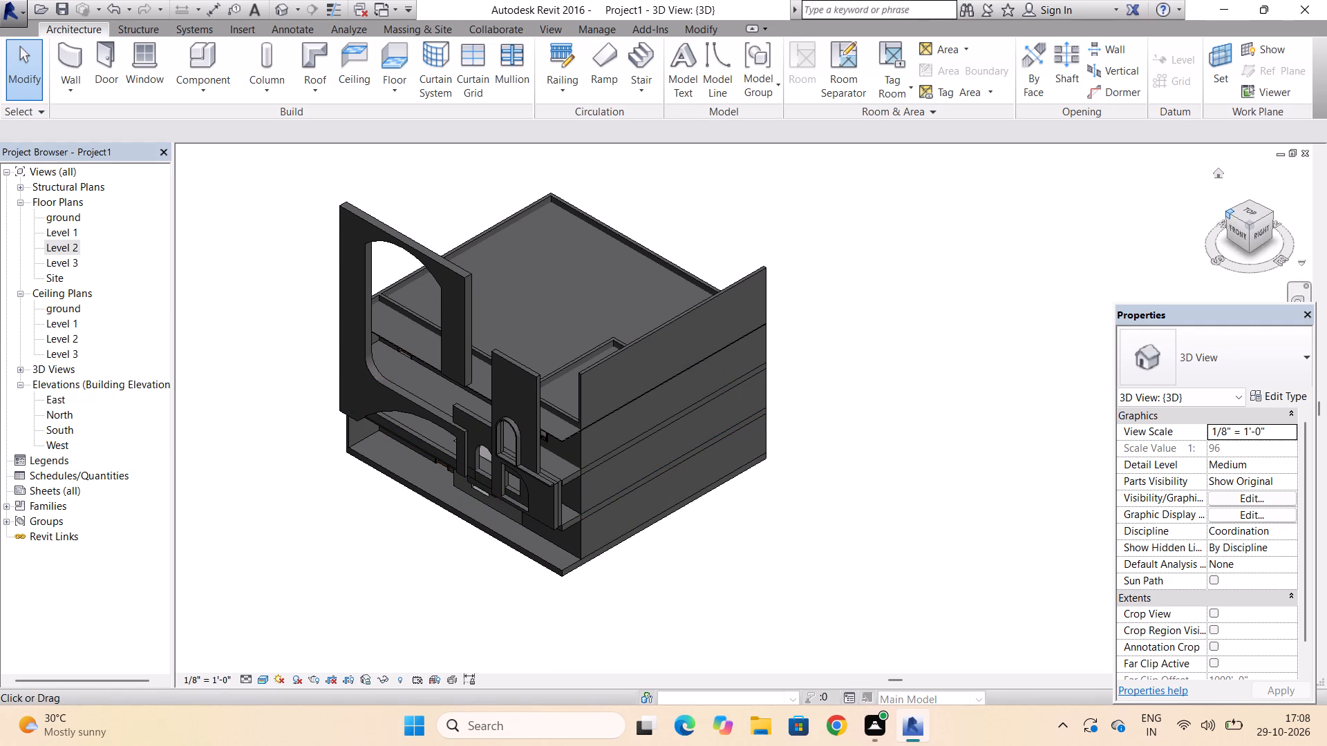
left_click_drag(1229, 213, 1251, 173)
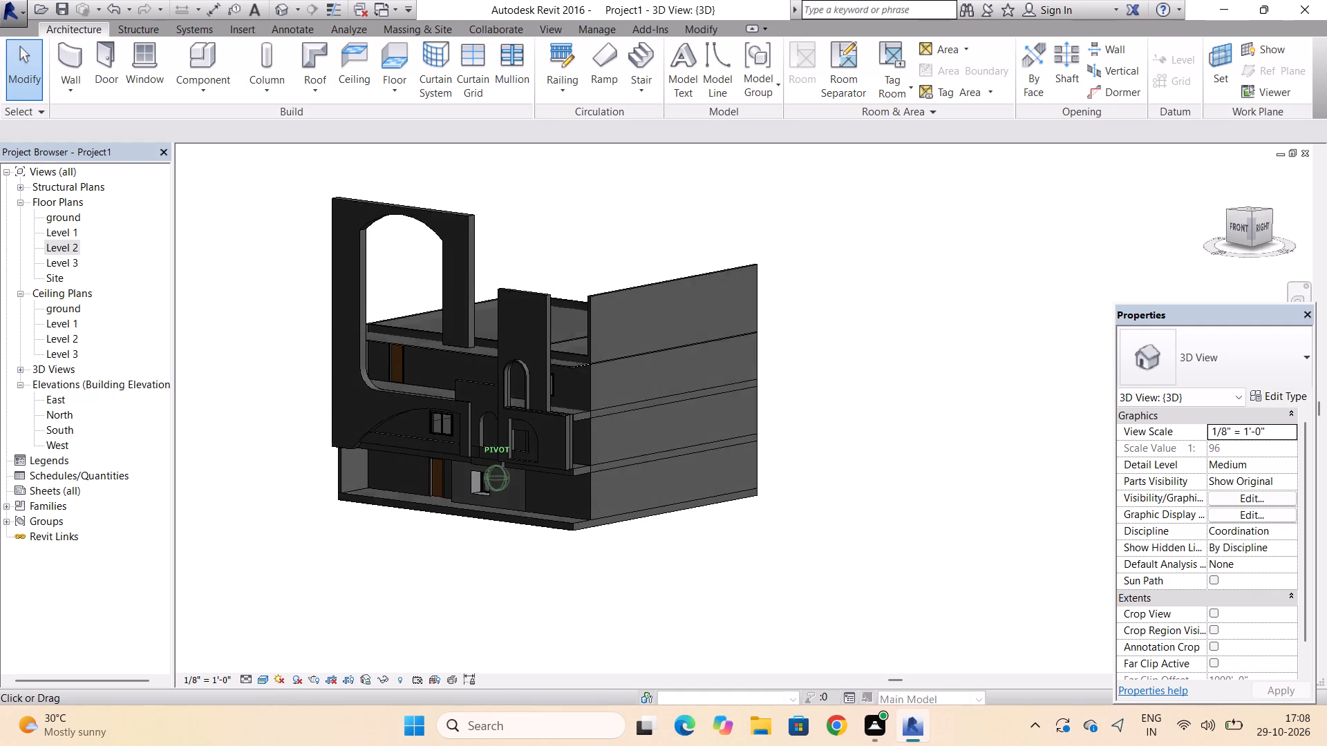
left_click_drag(1251, 173, 318, 207)
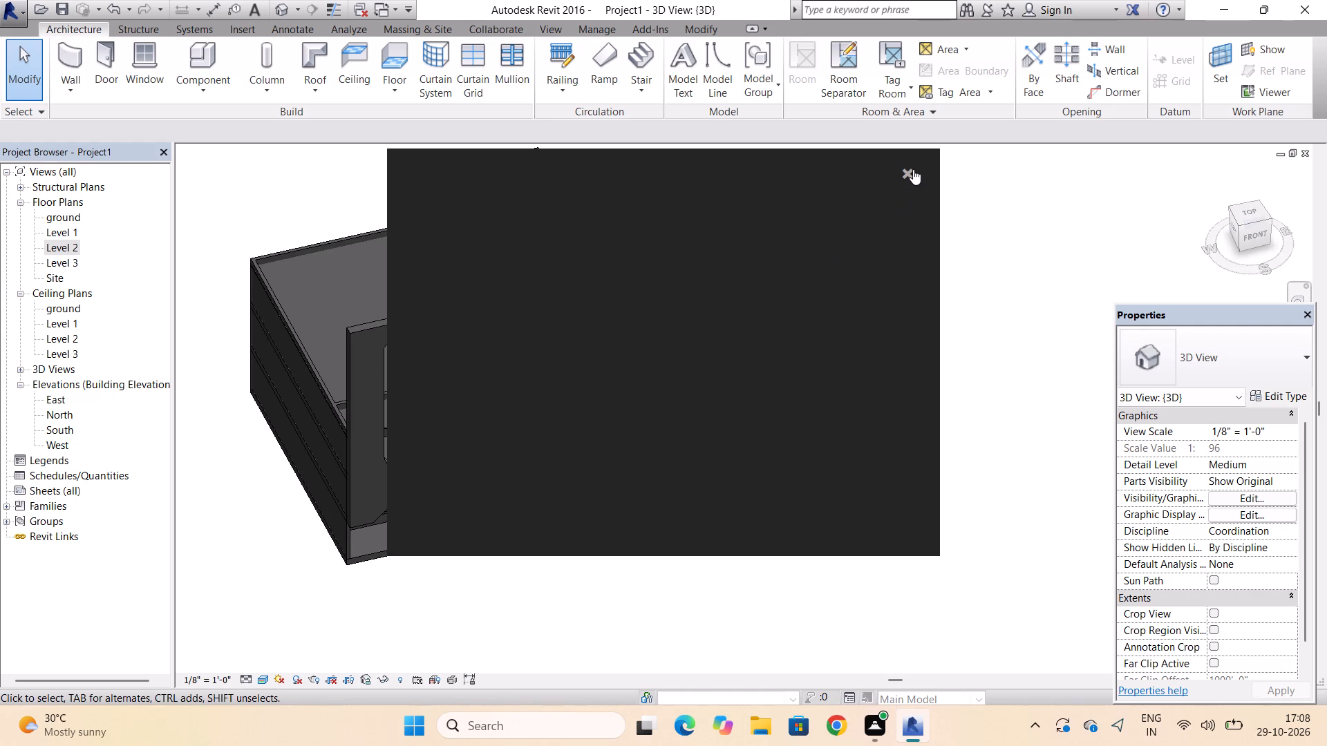
left_click(908, 171)
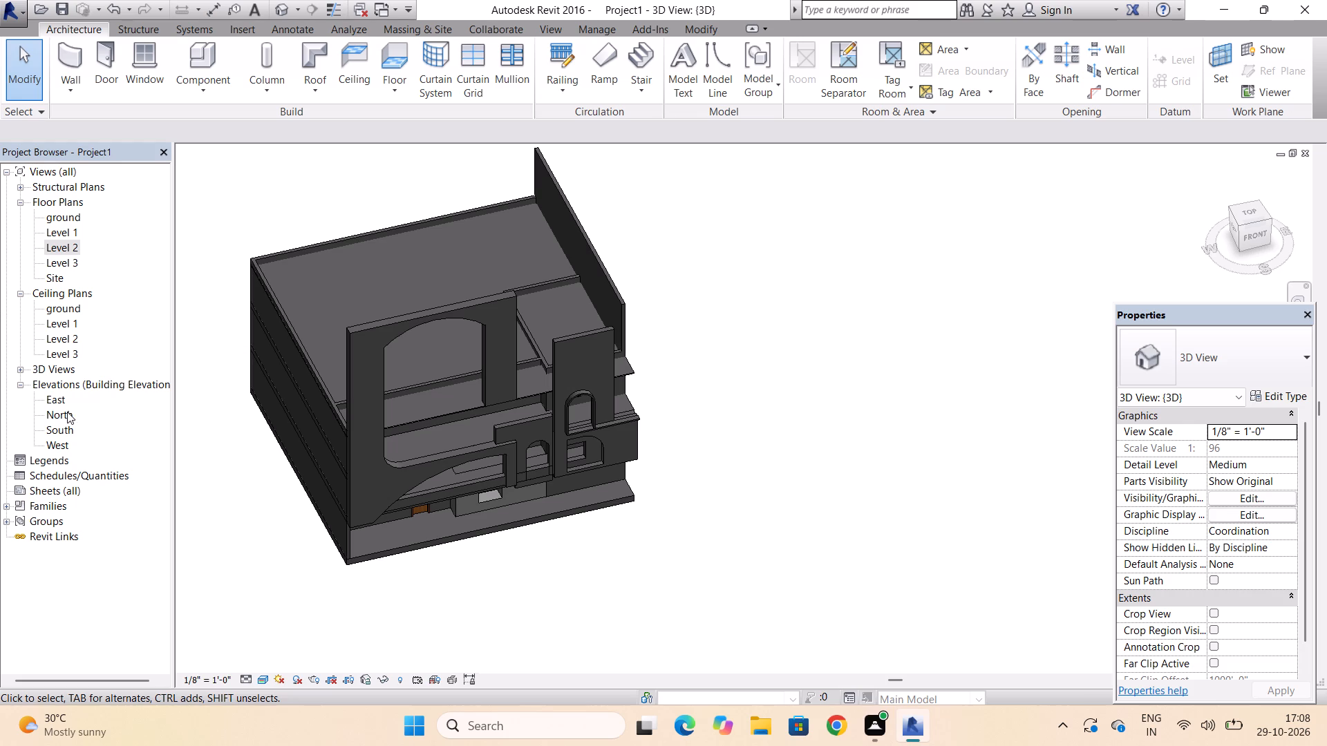
double_click(53, 423)
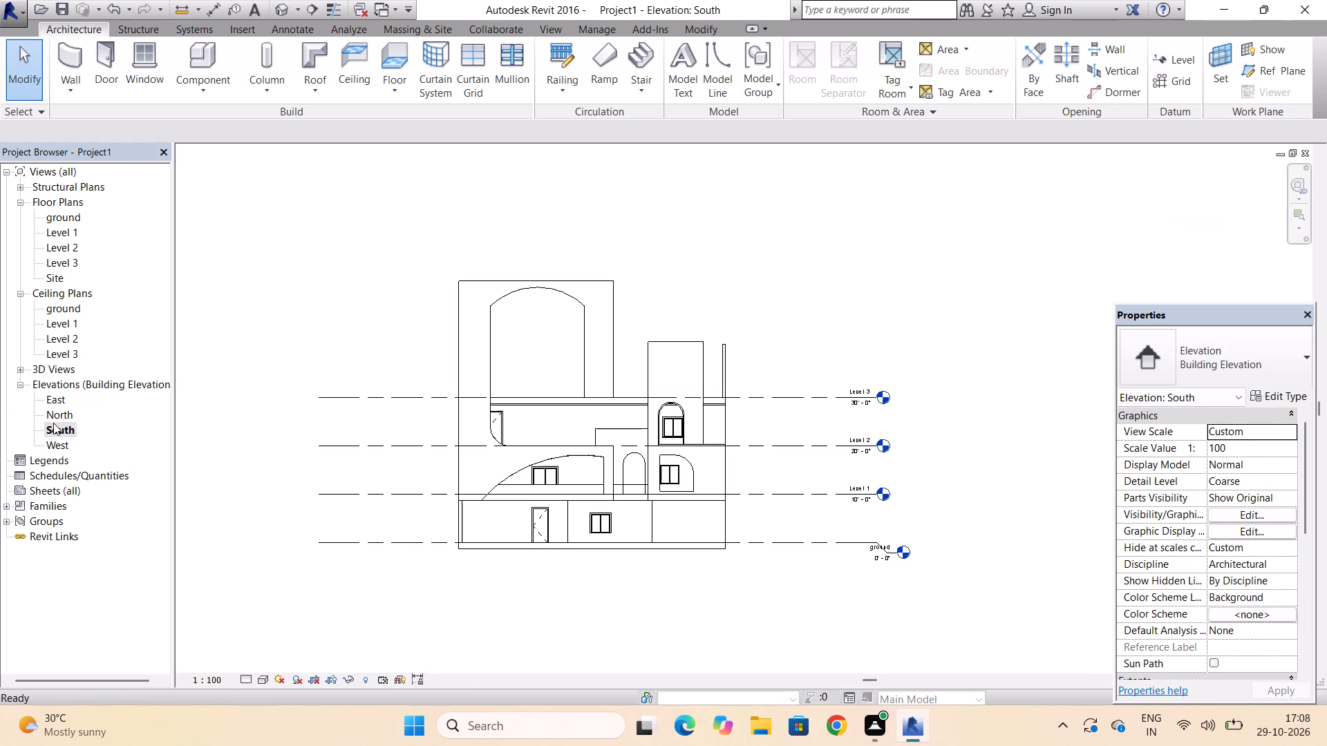
Move the Level 2 compound ceiling straight up to the Level 3 line in the South elevation.
scroll(573, 394, "up", 5)
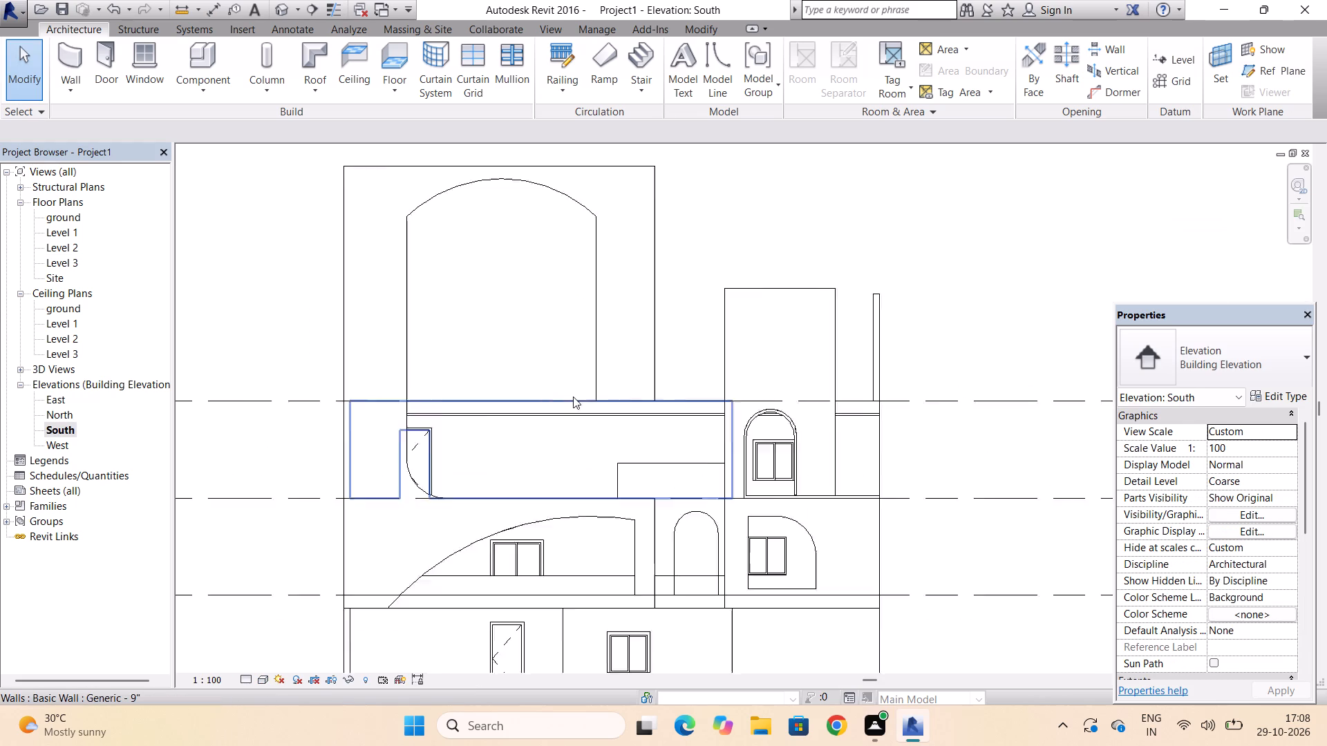
scroll(573, 396, "up", 4)
left_click(561, 425)
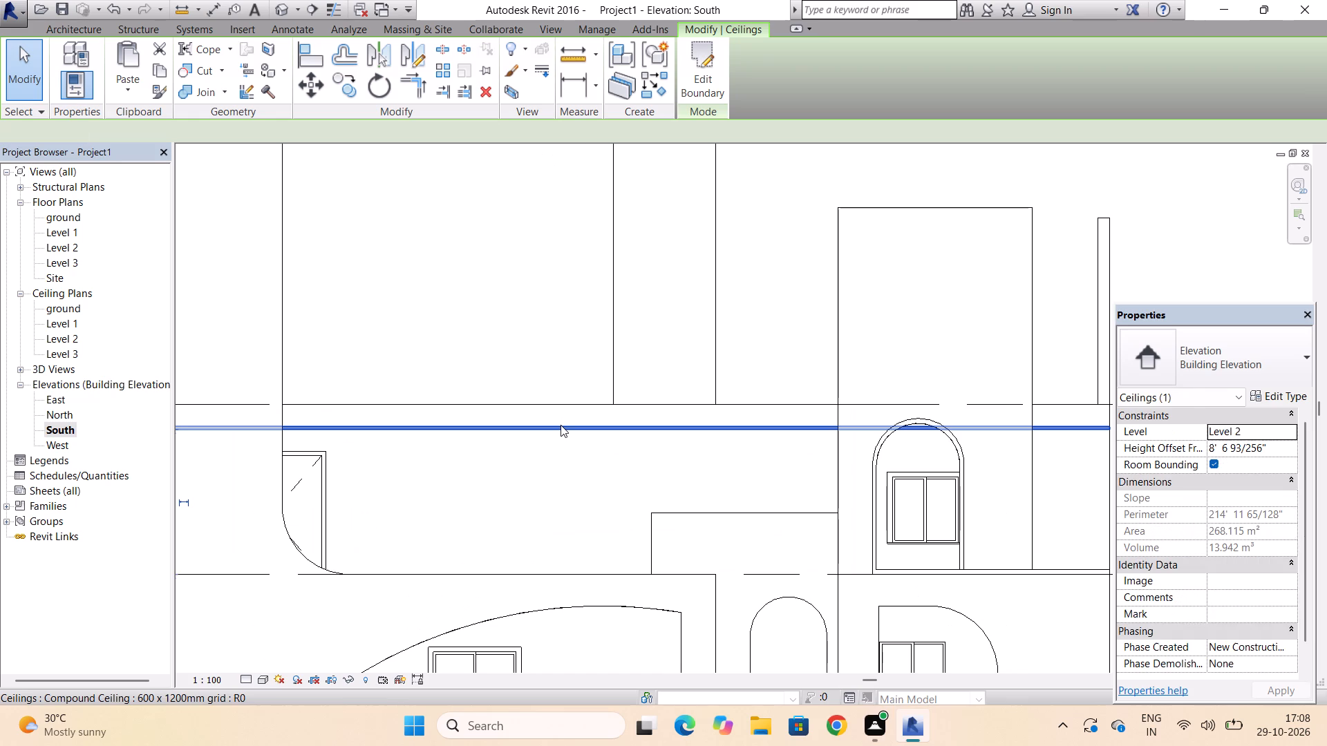
left_click(305, 90)
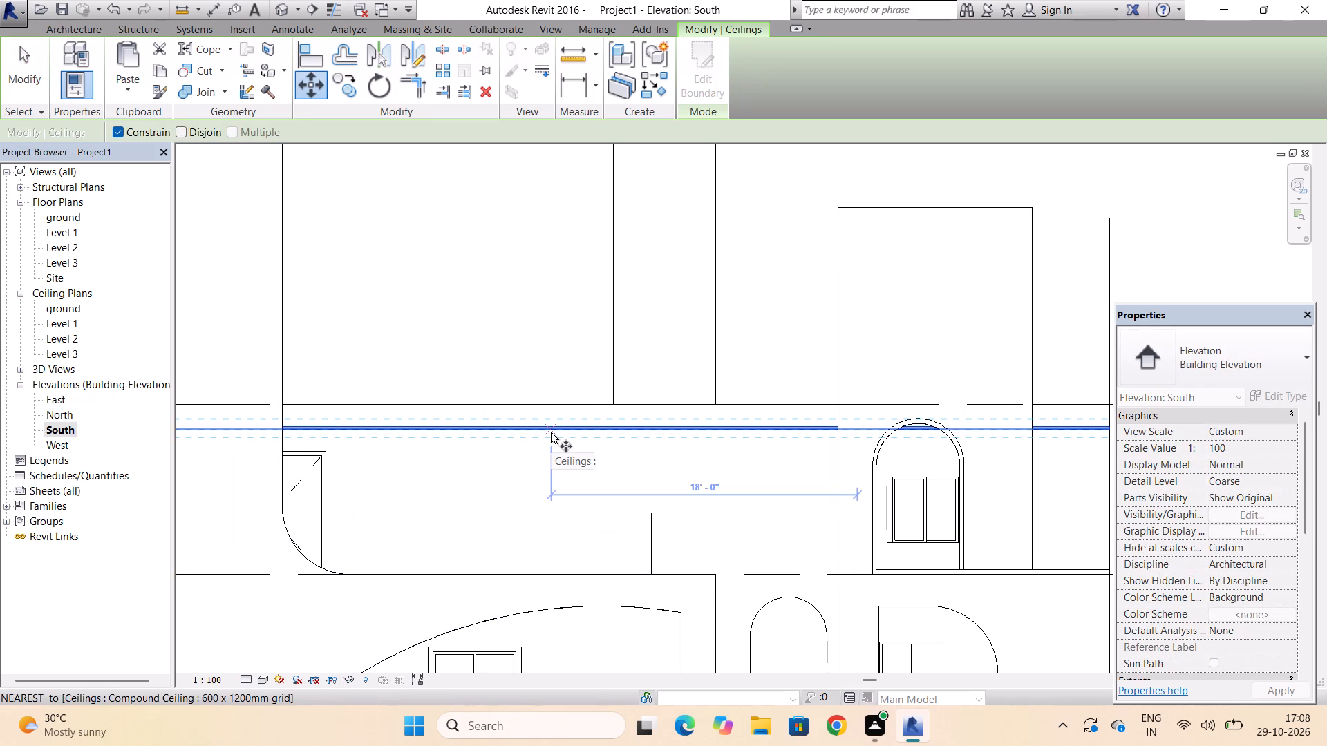
left_click_drag(551, 430, 551, 421)
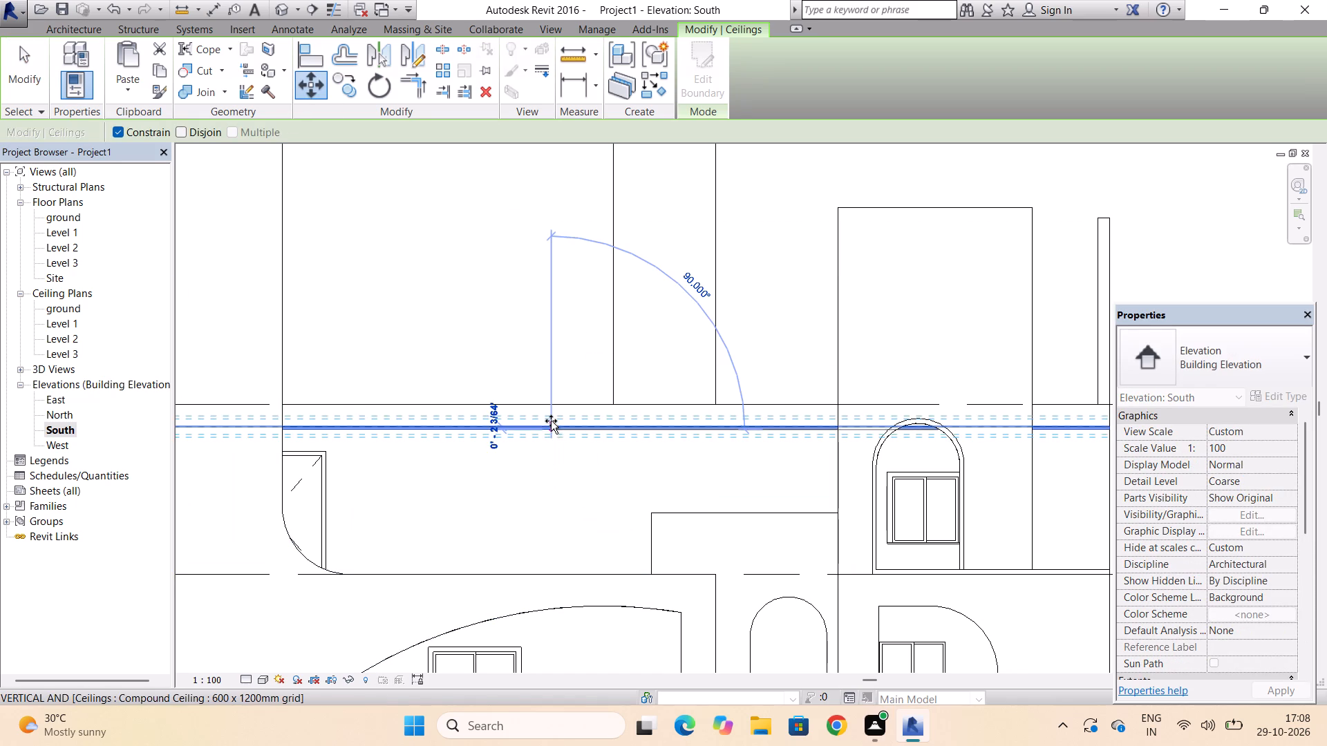
left_click_drag(551, 421, 551, 399)
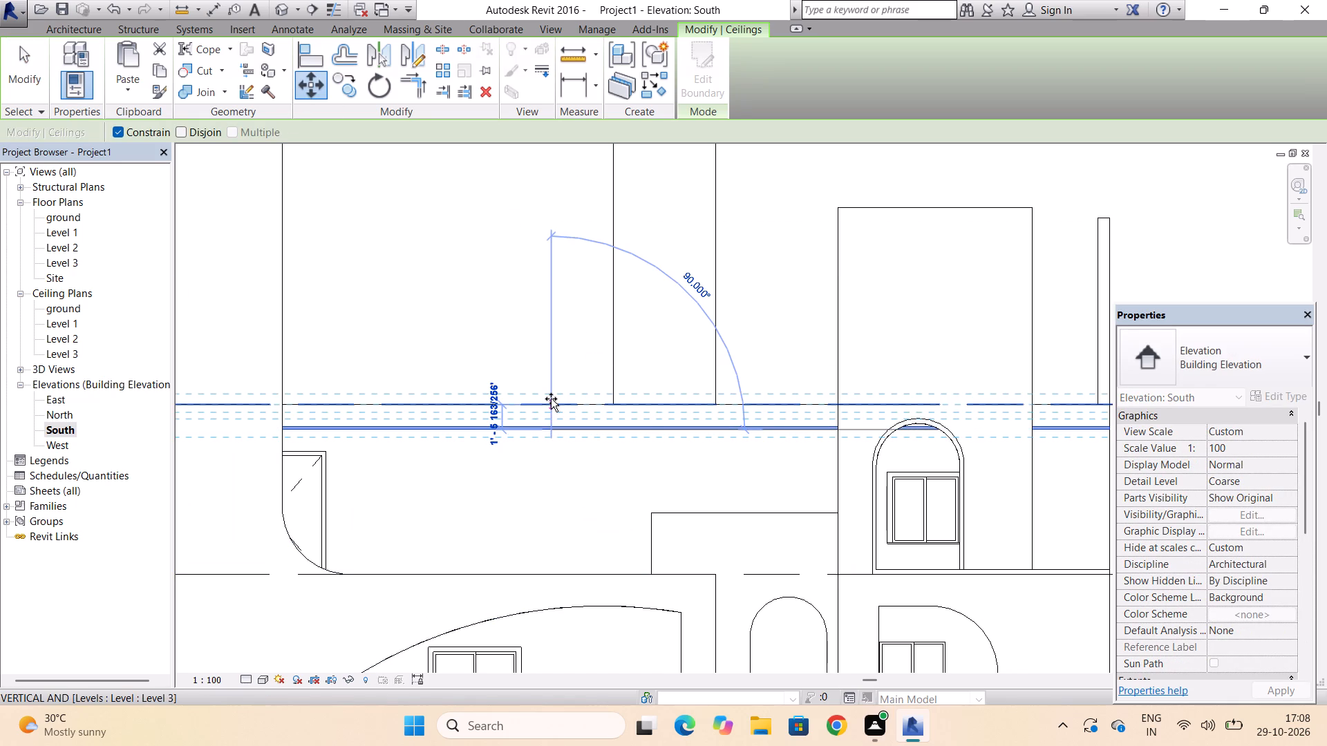
left_click_drag(551, 399, 551, 403)
left_click(551, 403)
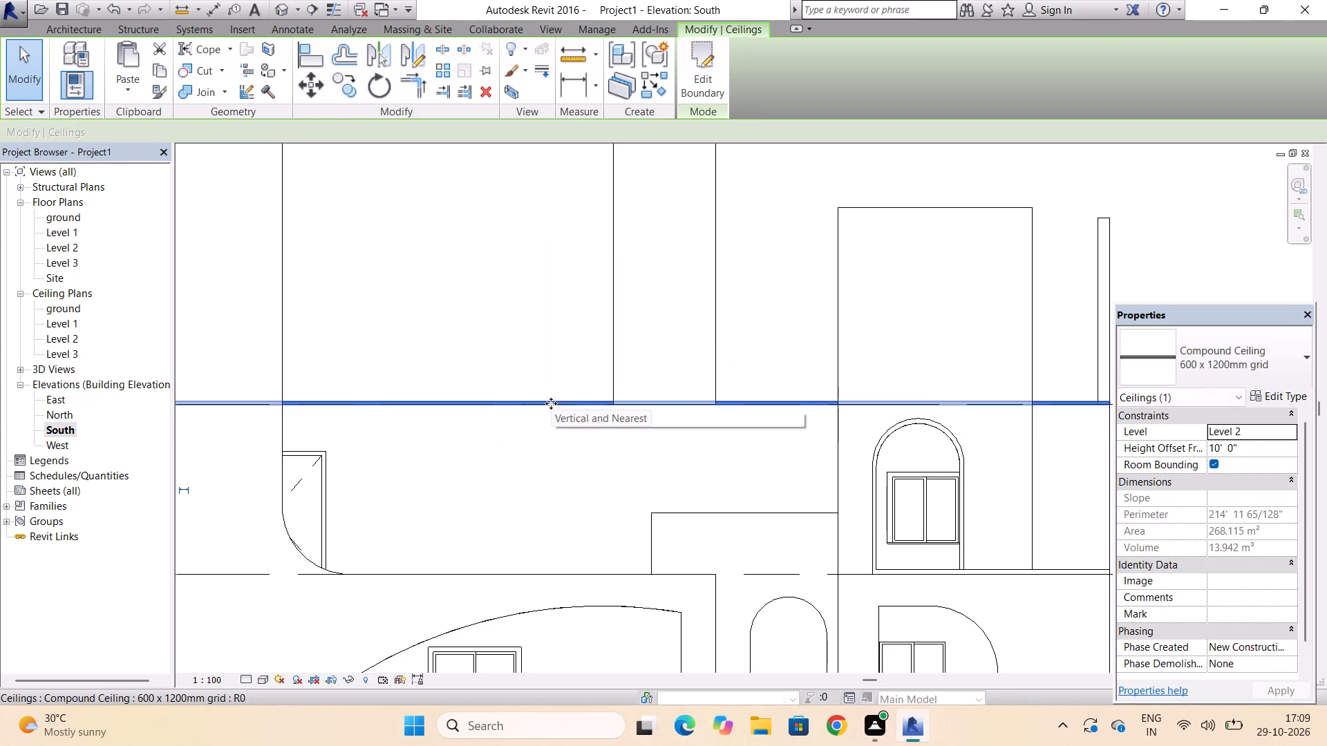
key("Escape")
key("Escape")
key("Escape")
key("Escape")
key("Escape")
key("Escape")
key("Escape")
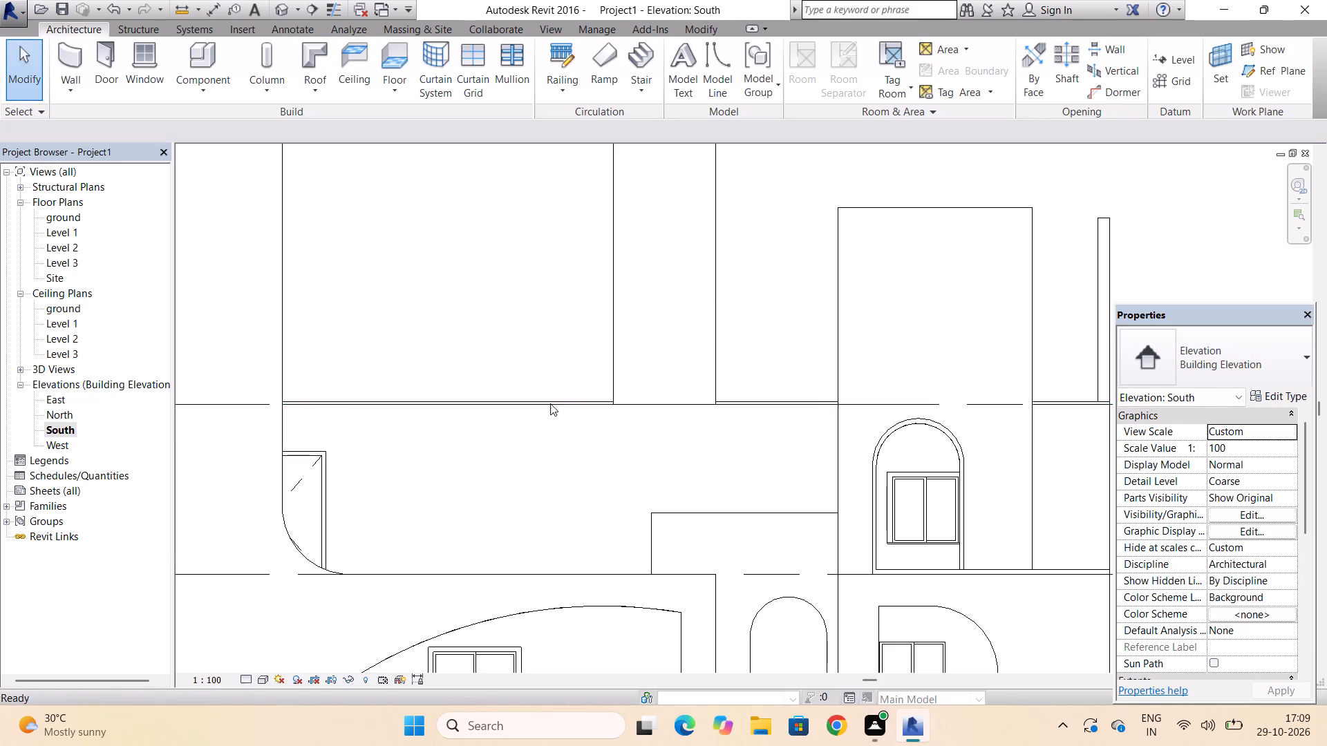
key("Escape")
Examine the building's front-right corner in 3D, where the side walls meet the arched facade.
scroll(550, 403, "down", 8)
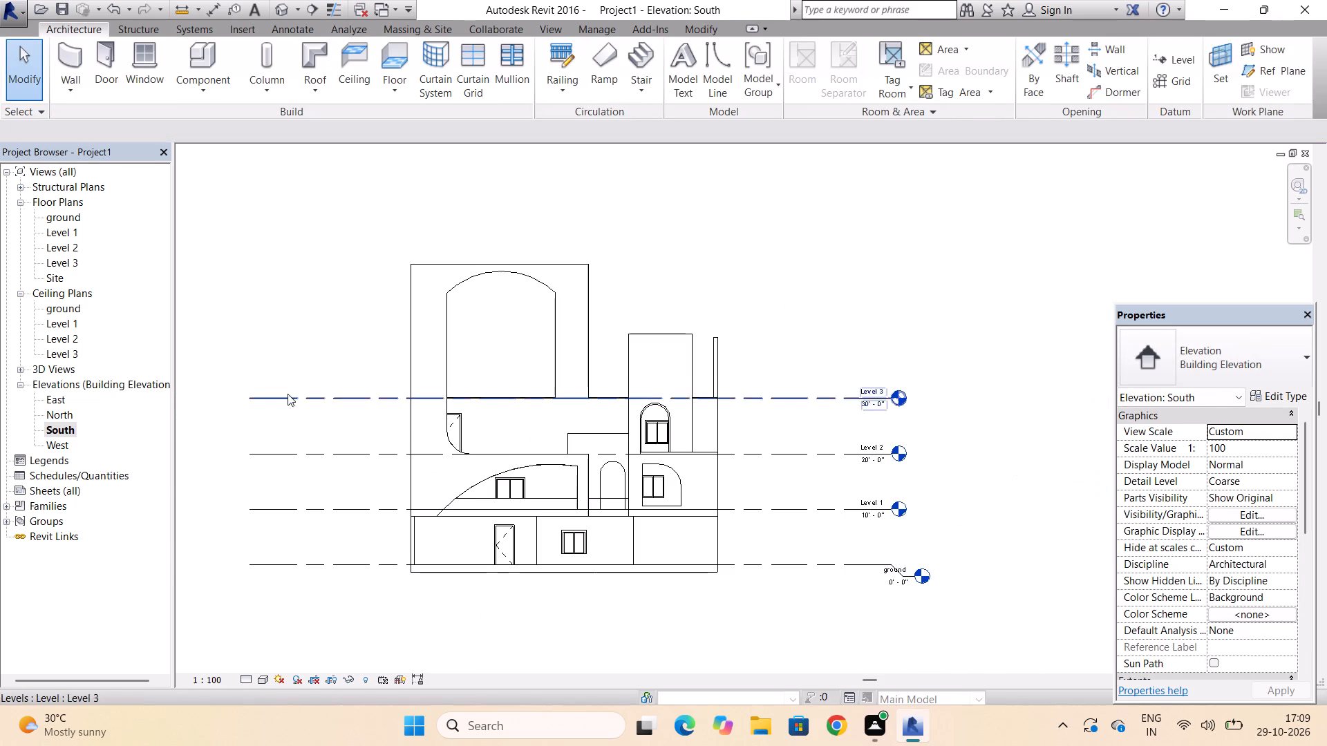
left_click(281, 7)
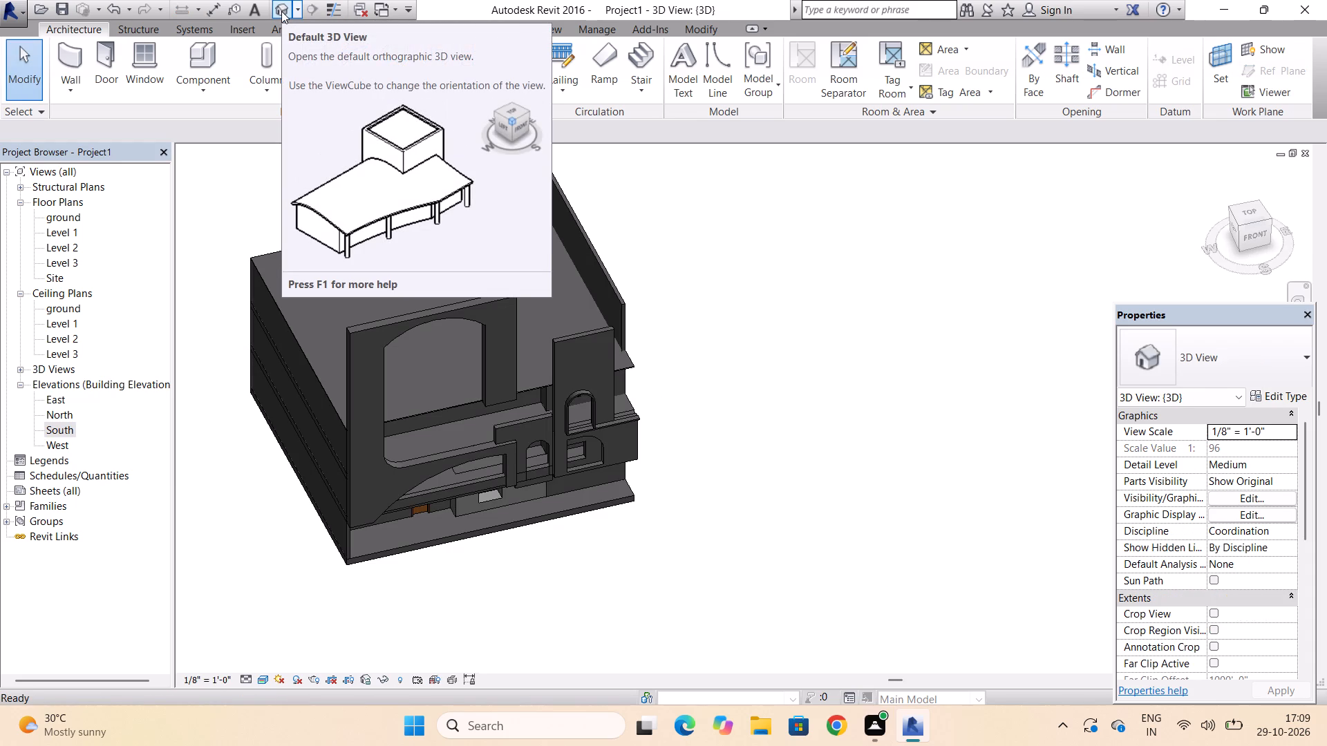
scroll(605, 359, "down", 2)
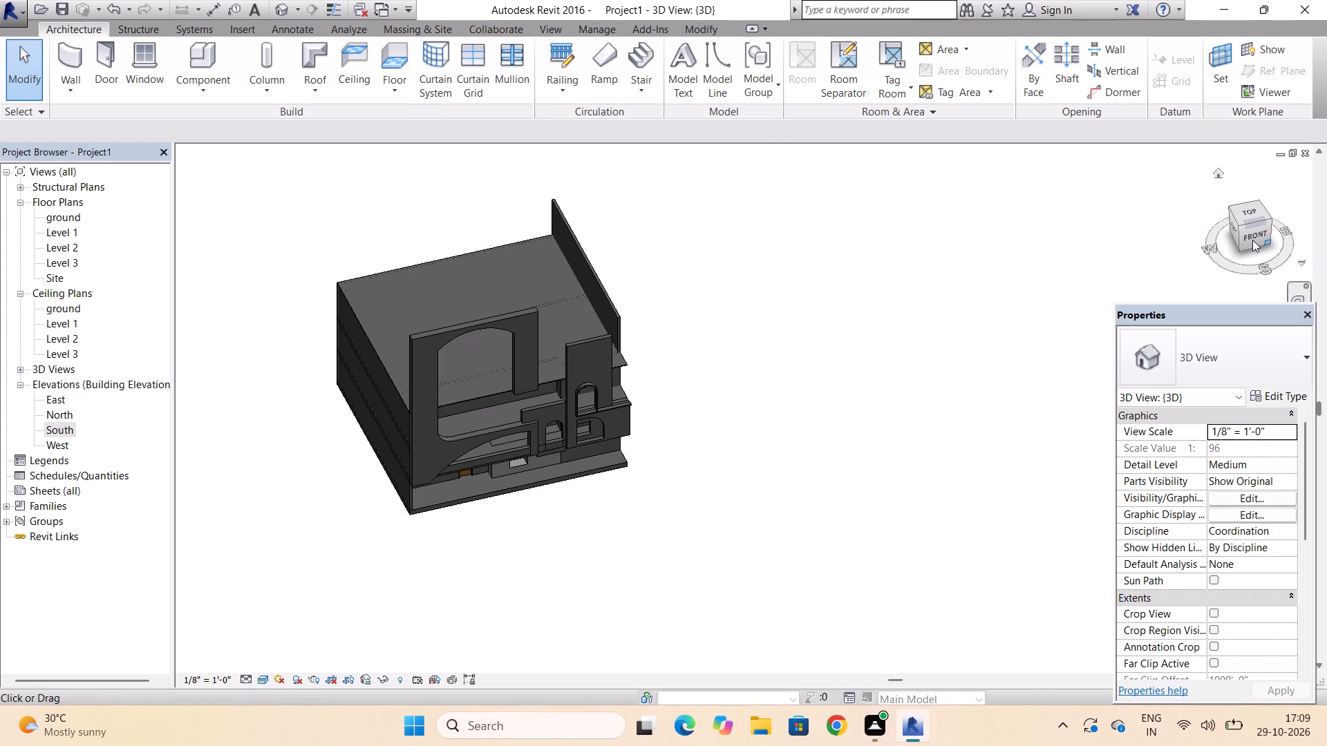
left_click_drag(1239, 228, 1010, 185)
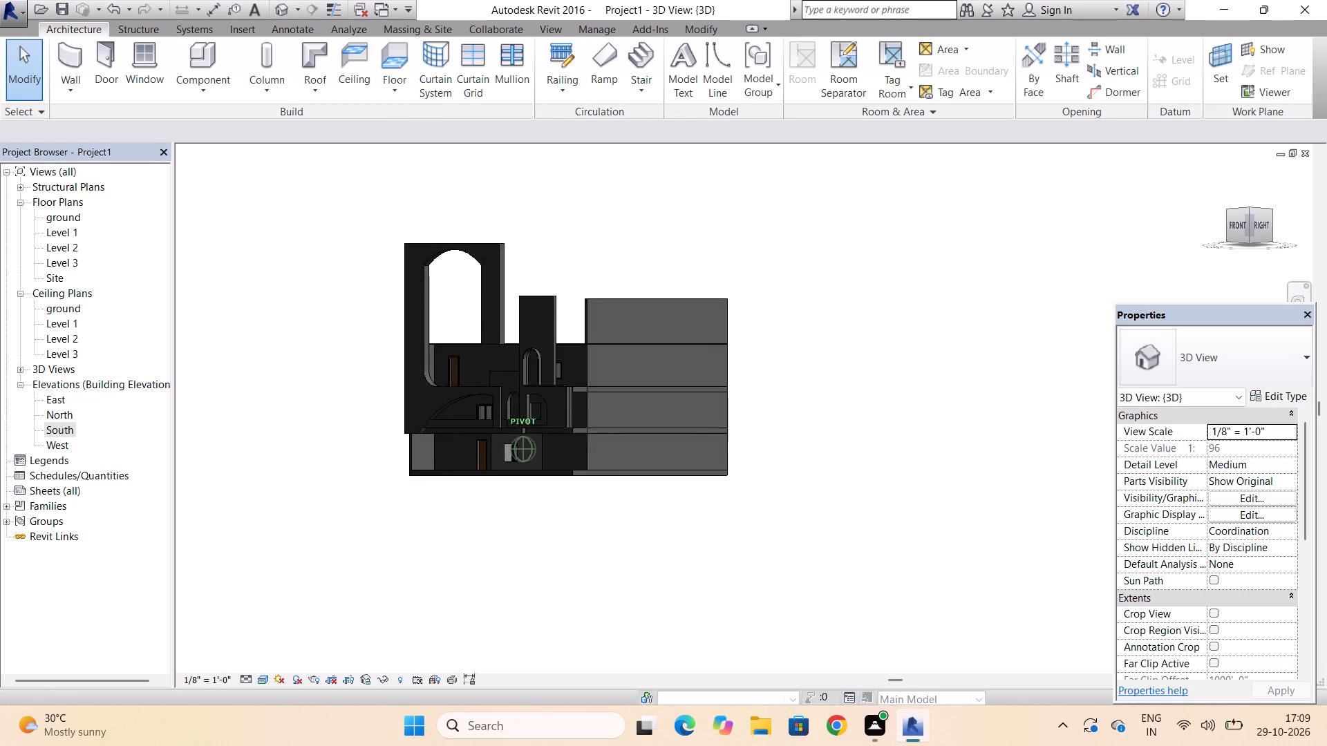
left_click_drag(1010, 185, 1015, 198)
scroll(561, 412, "up", 10)
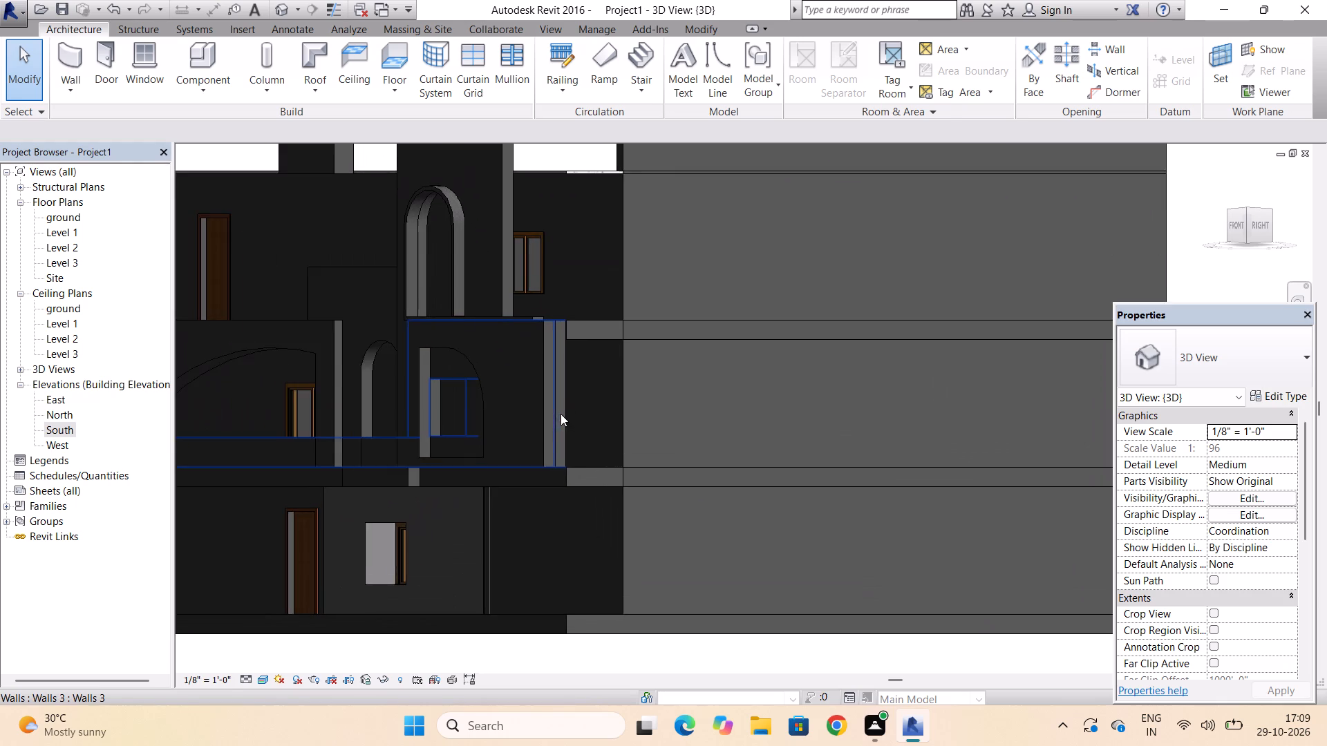
left_click(634, 434)
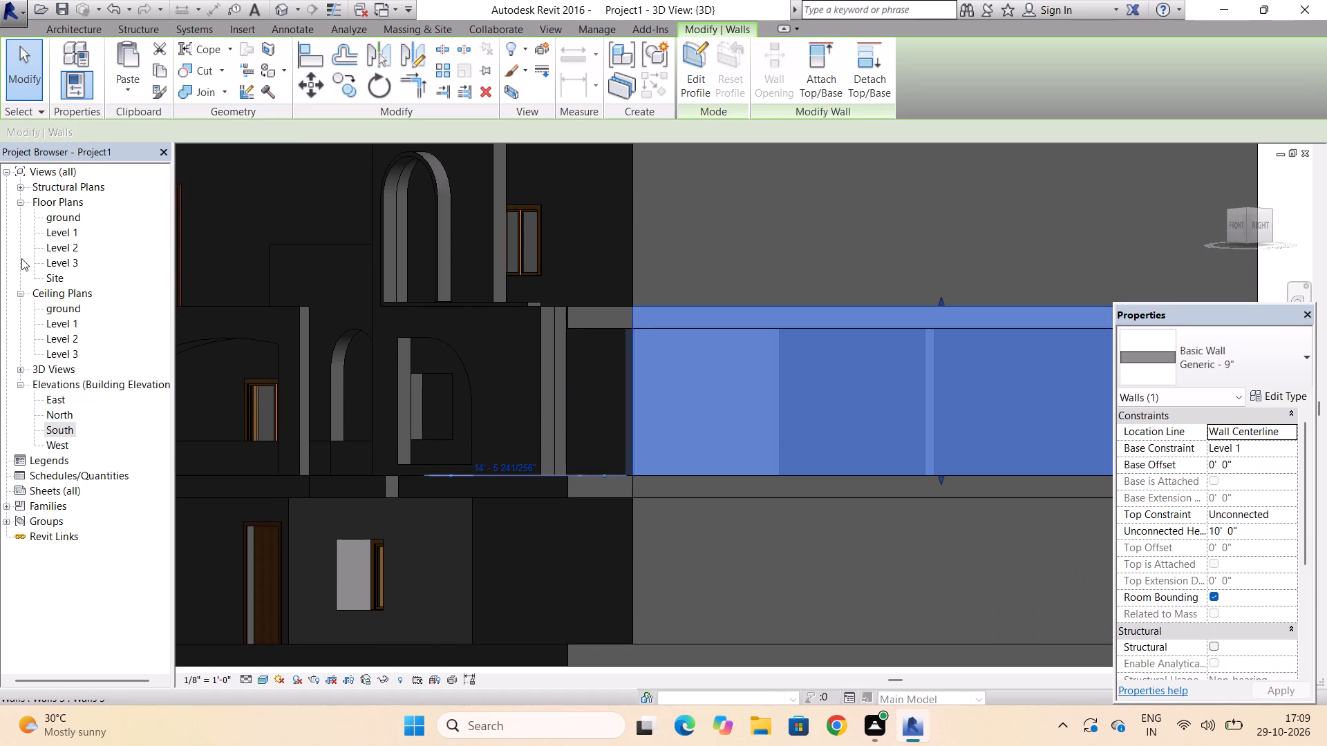
Draw a Generic 9" wall on the ground floor plan from the right room's outer front corner to the floor's front edge, 5'-3" long.
left_click(70, 216)
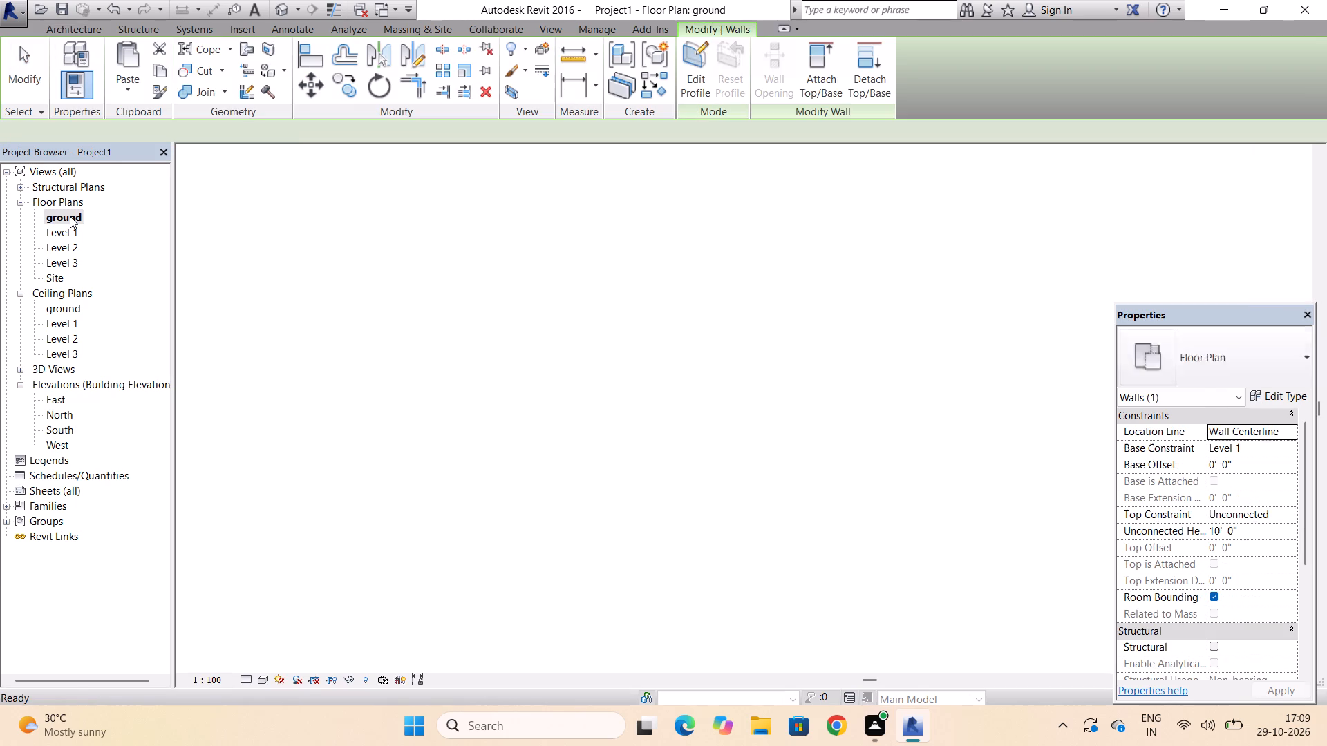
key("Escape")
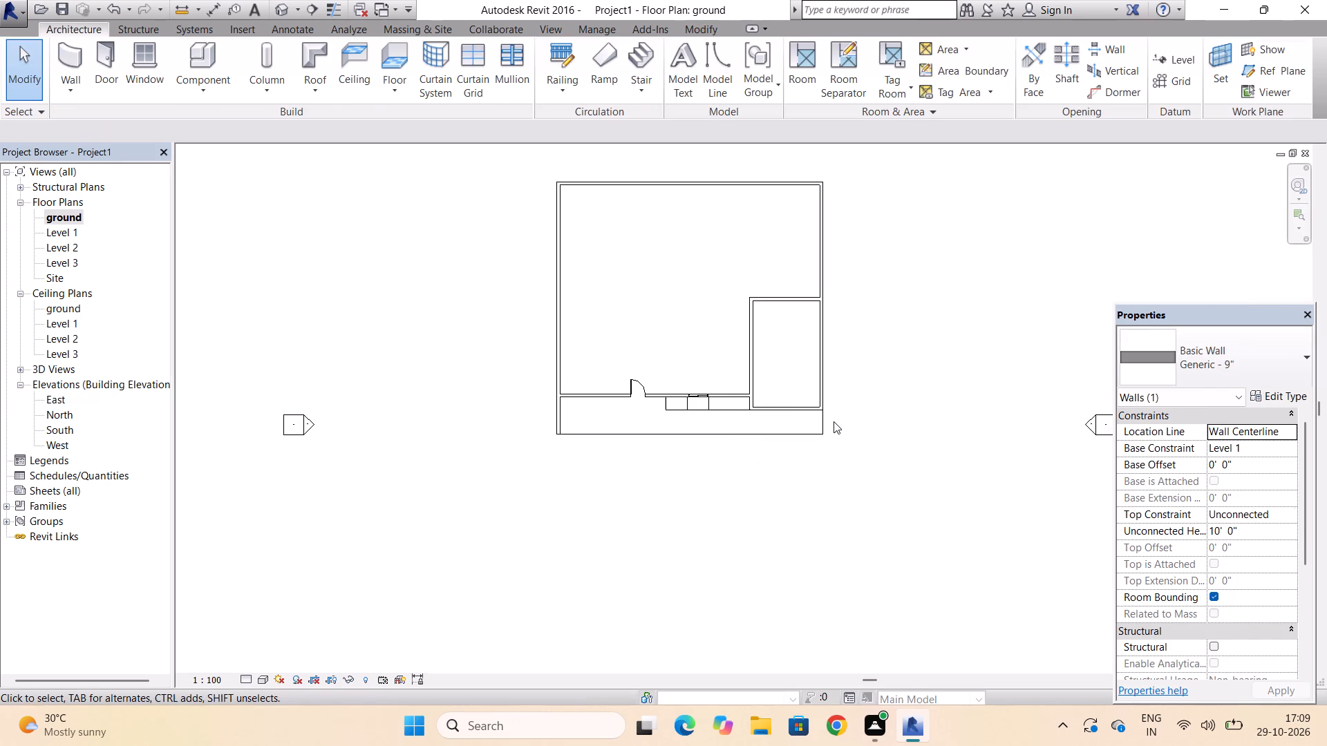
key("Escape")
key("Escape")
scroll(833, 421, "up", 10)
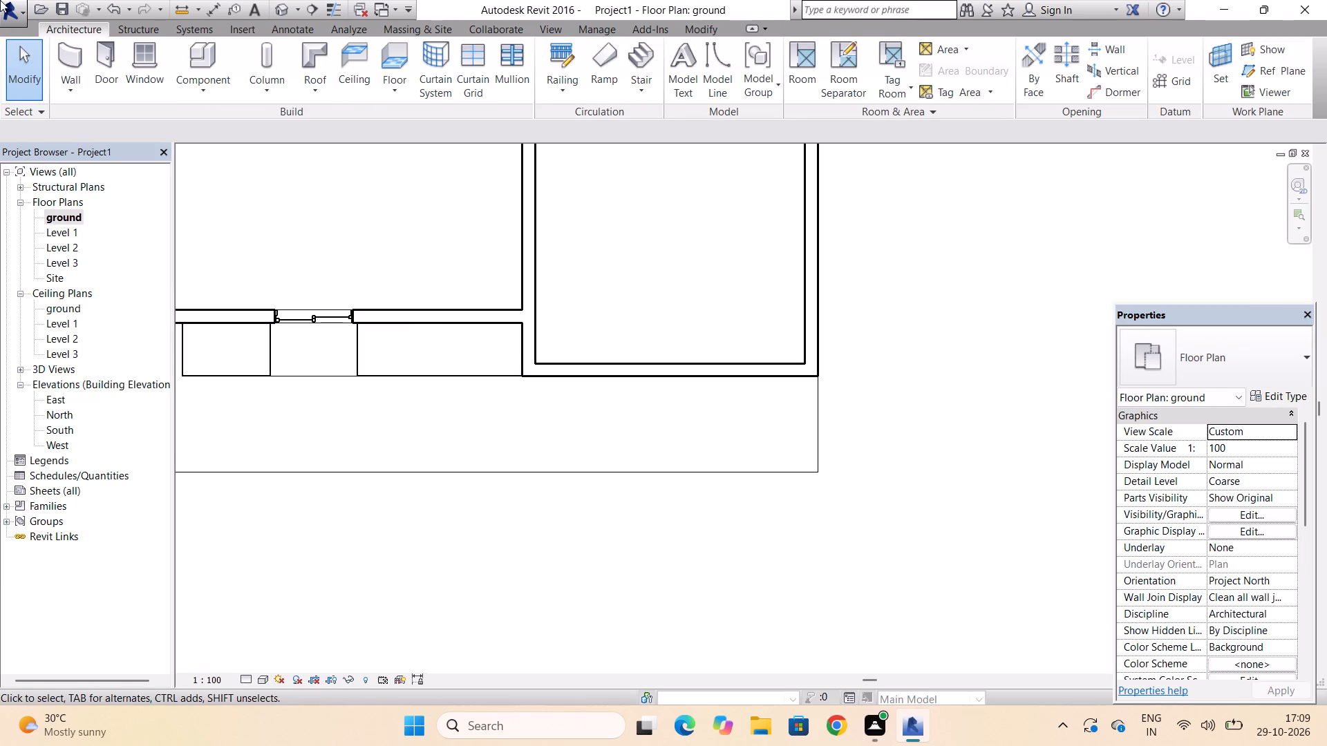
left_click(72, 59)
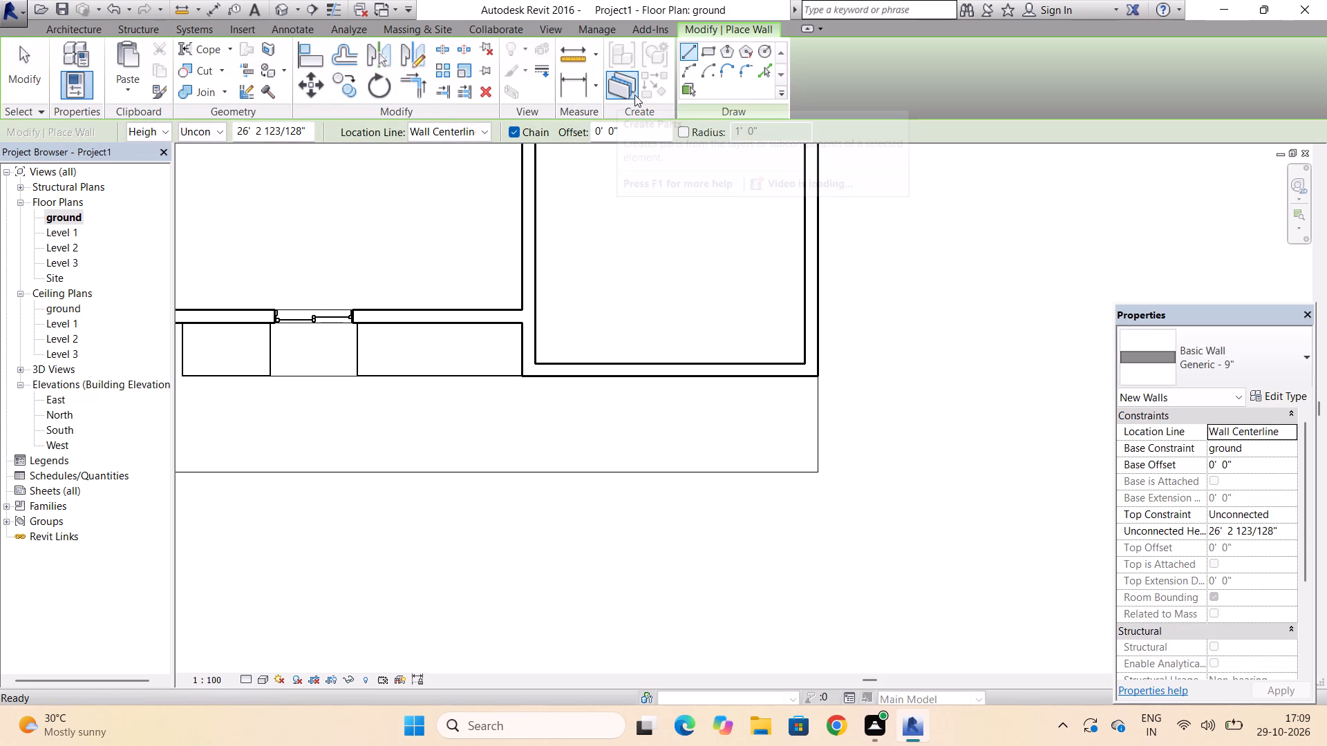
scroll(845, 414, "up", 4)
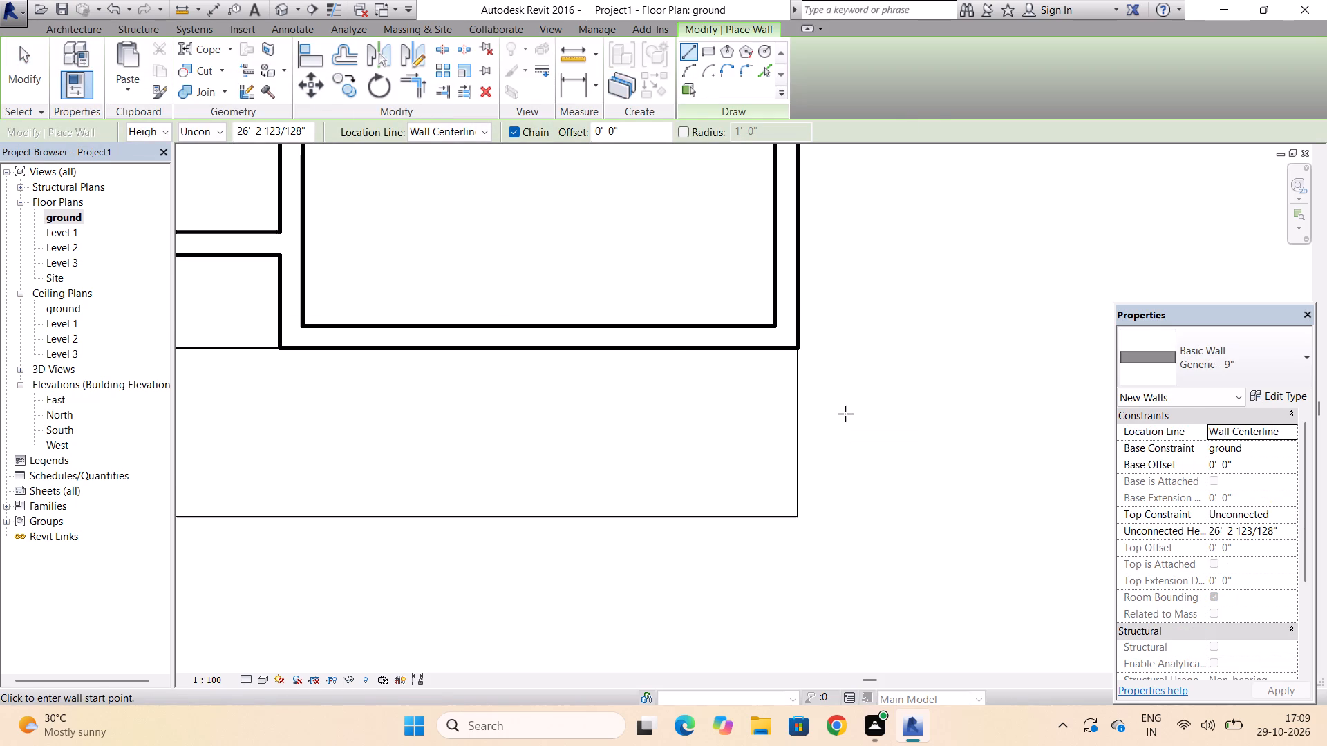
left_click(785, 350)
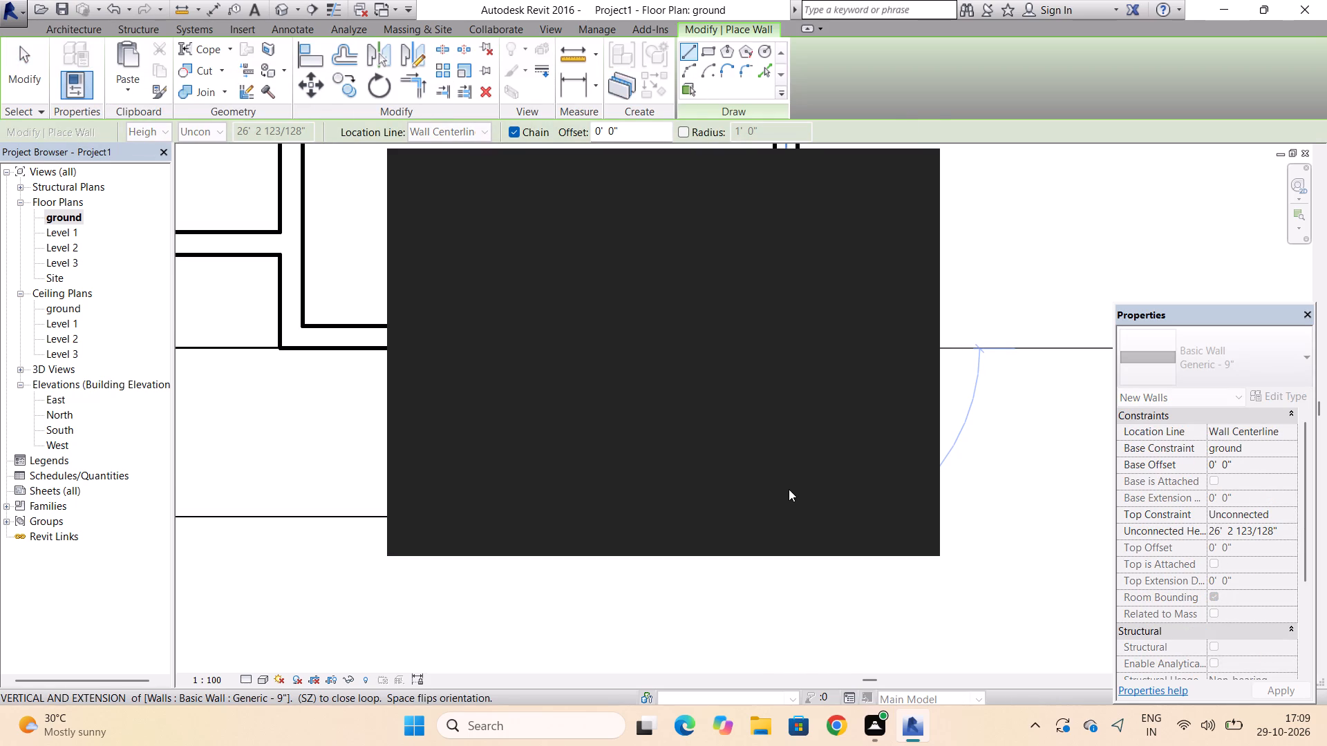
left_click(913, 175)
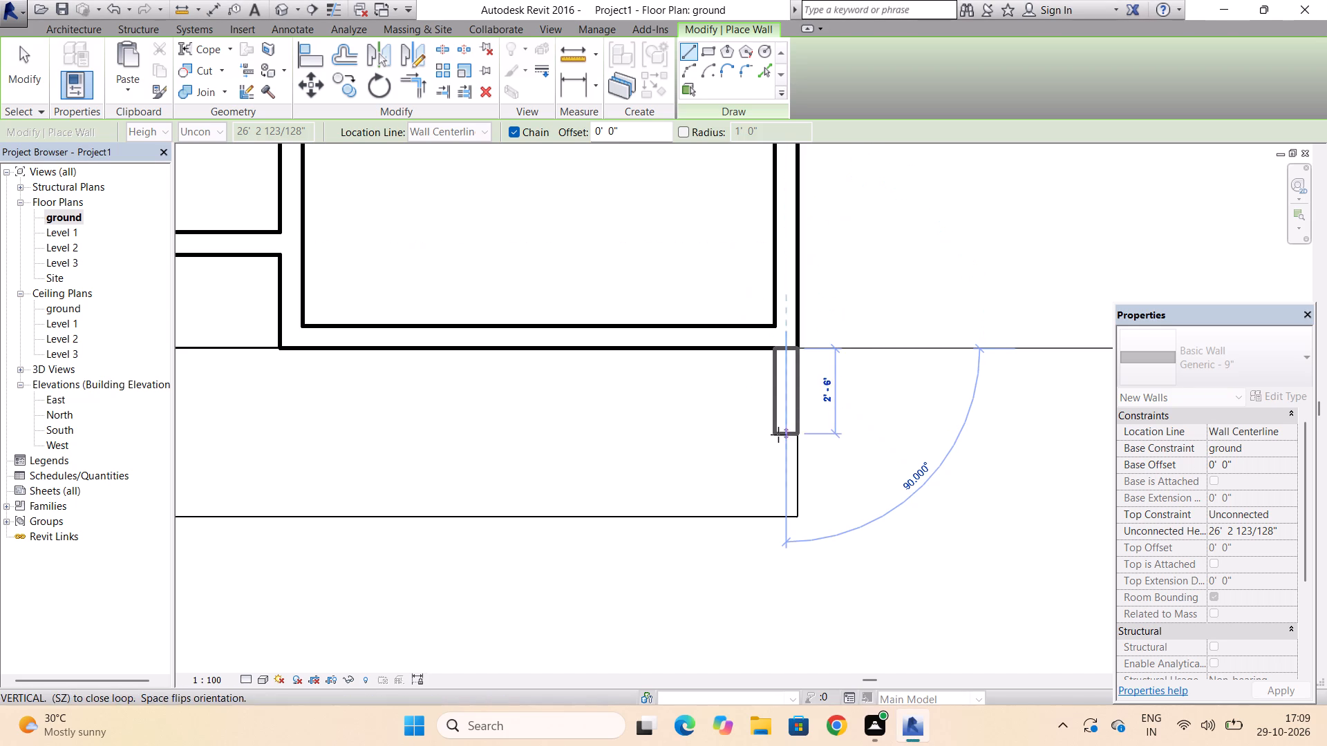
left_click(791, 513)
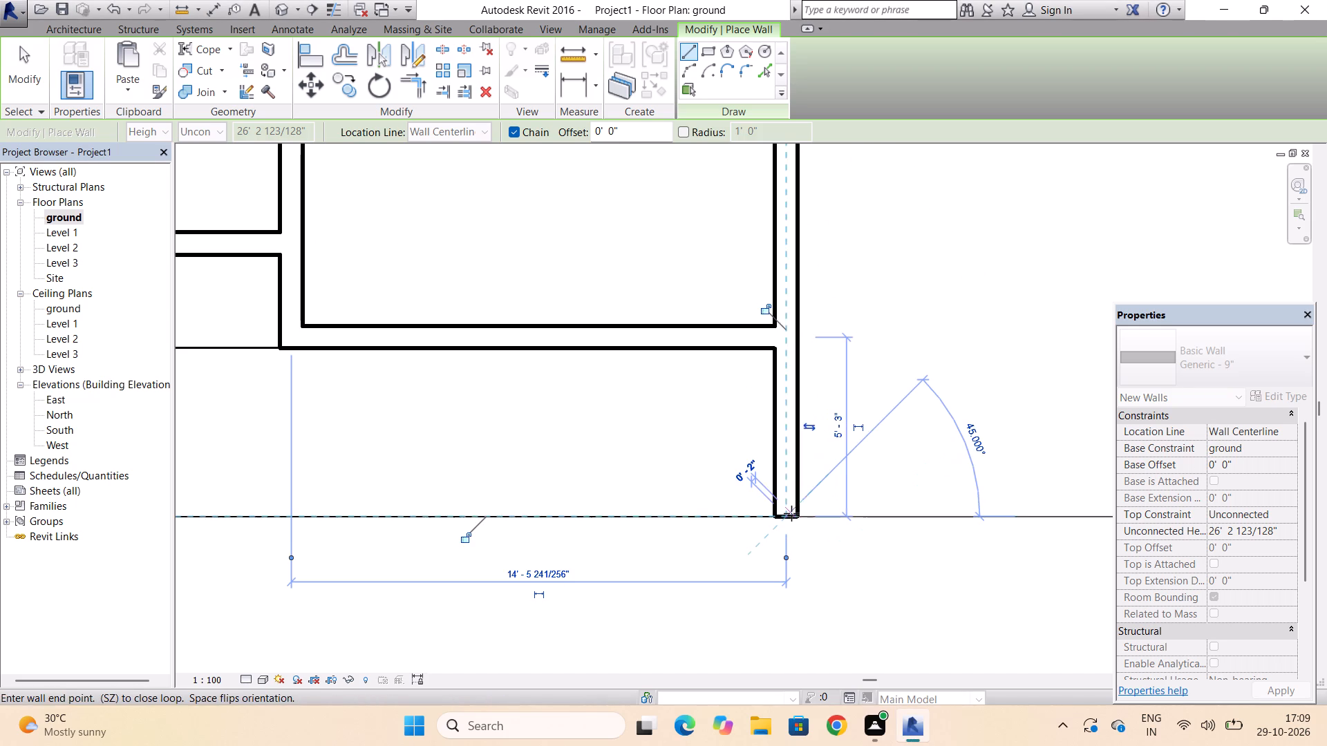
key("Escape")
key("Escape")
key("Escape")
key("Escape")
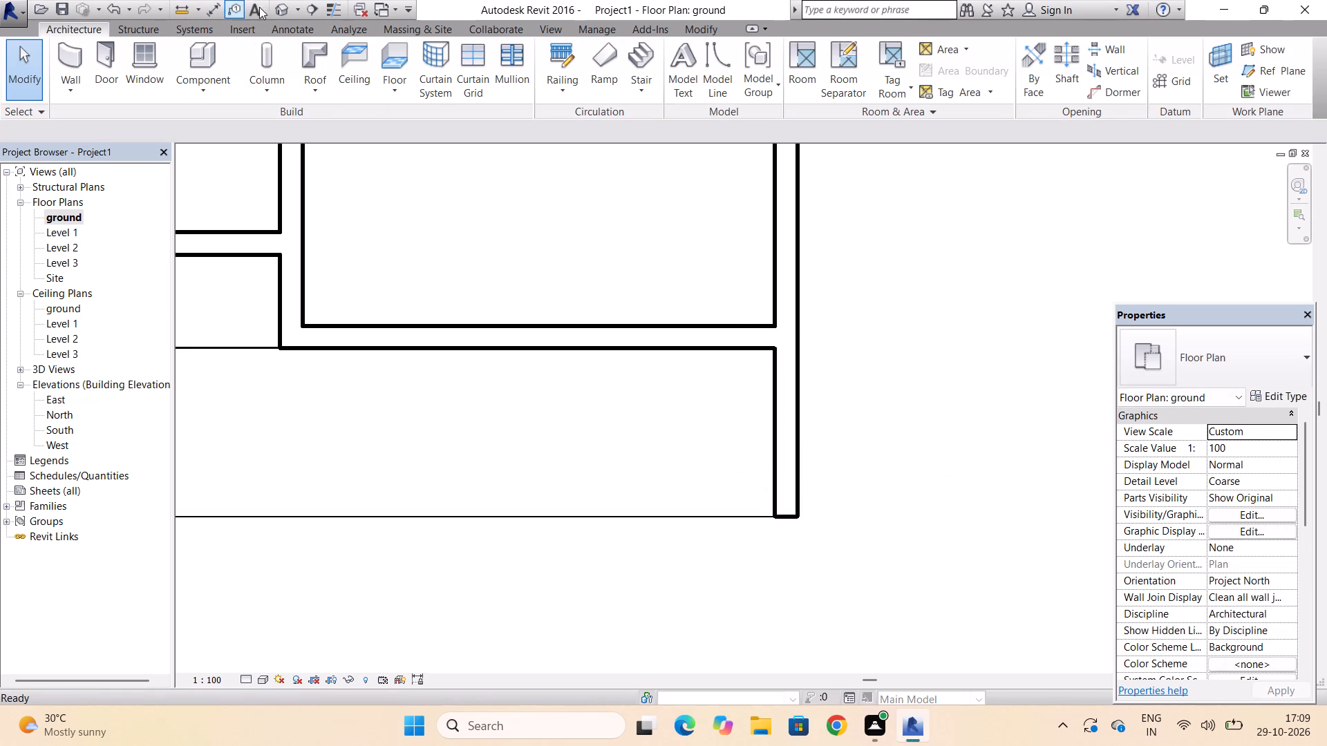
Raise the top of the new front-right wall in 3D to the top of the uppermost side wall.
left_click(276, 7)
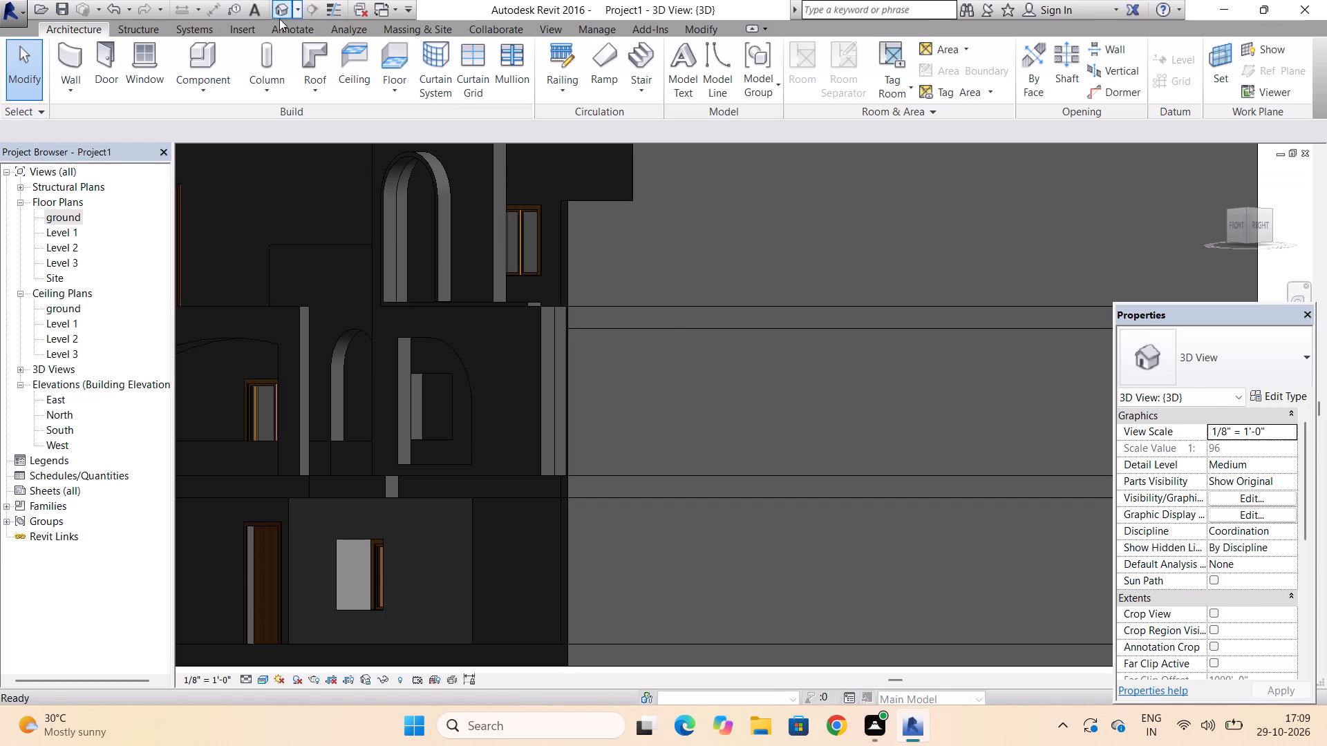
scroll(576, 311, "down", 5)
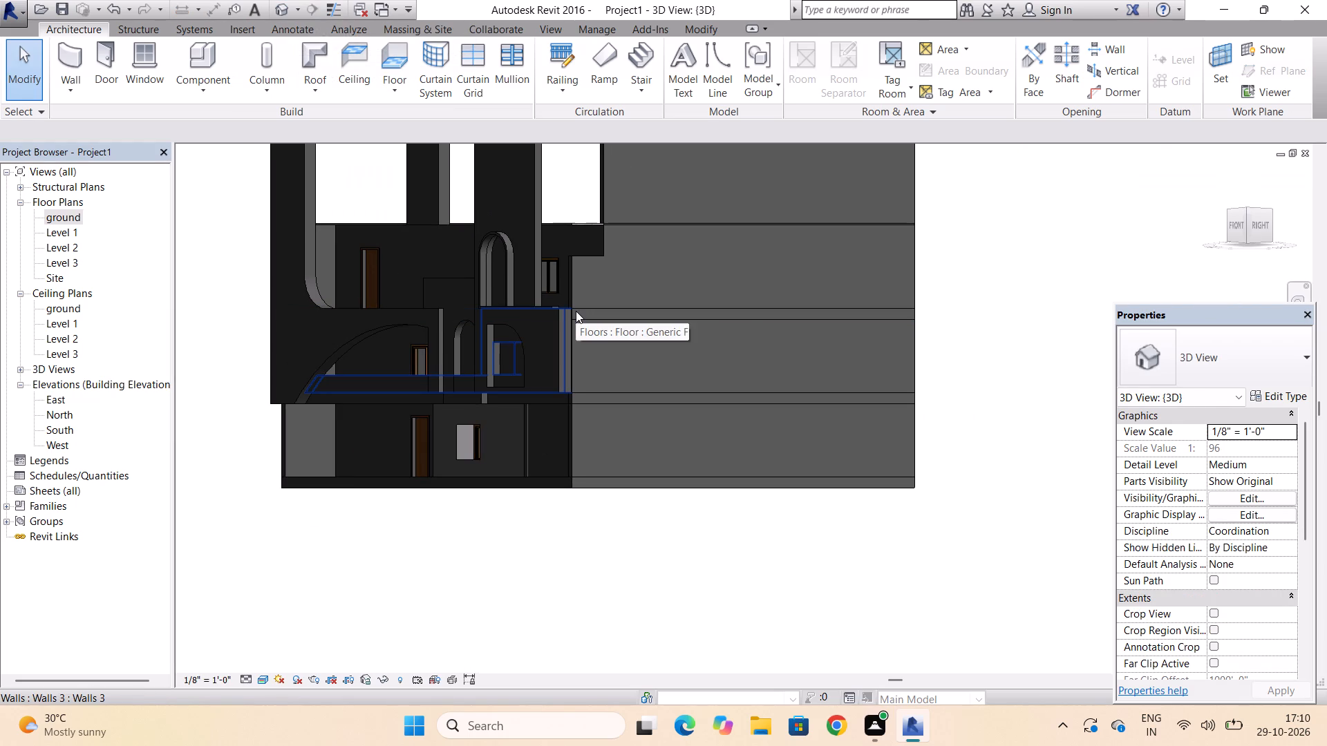
scroll(590, 262, "up", 8)
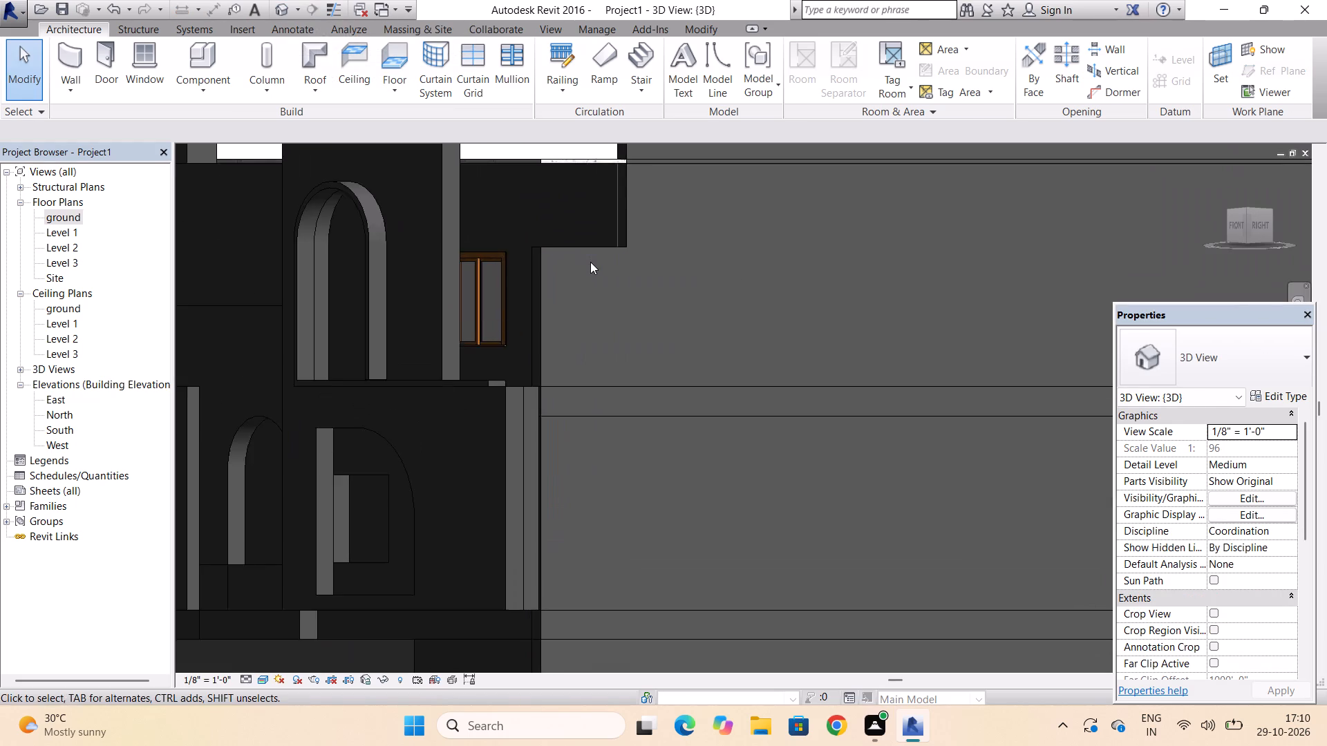
left_click(586, 246)
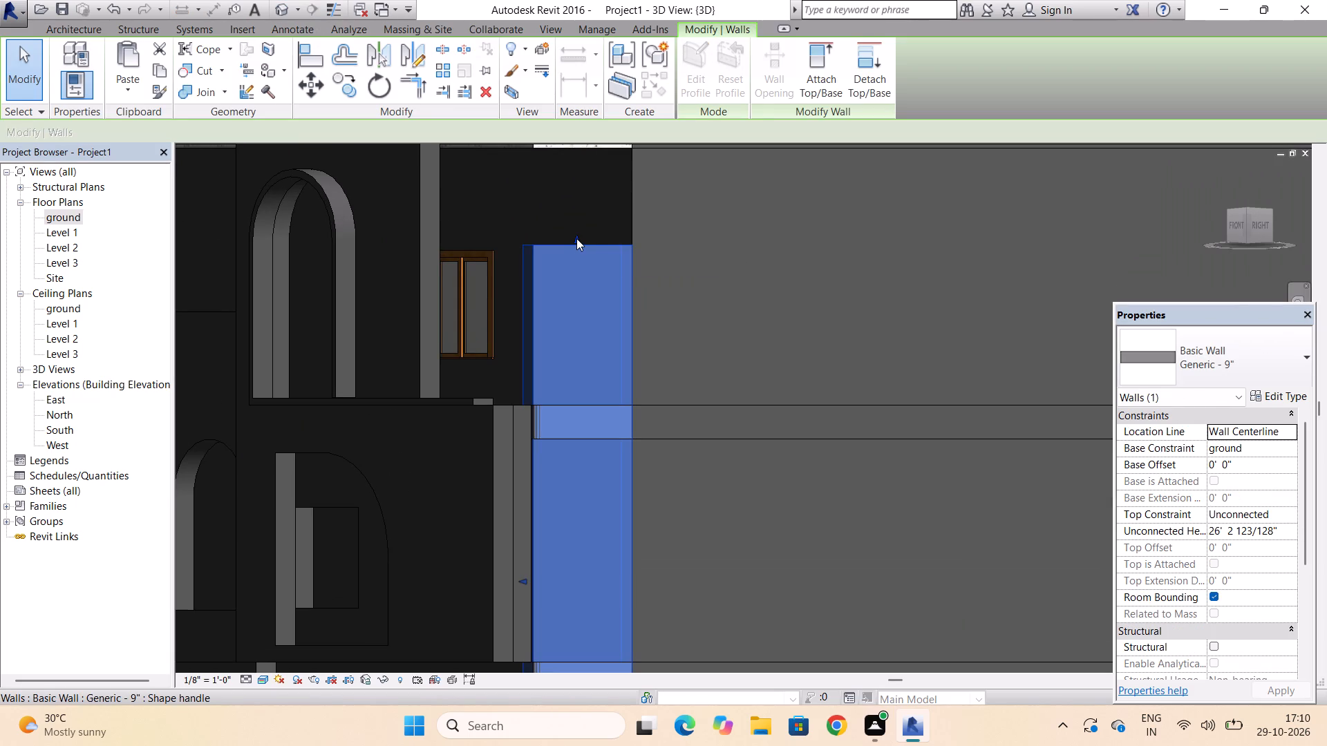
left_click_drag(576, 238, 576, 171)
scroll(576, 171, "down", 6)
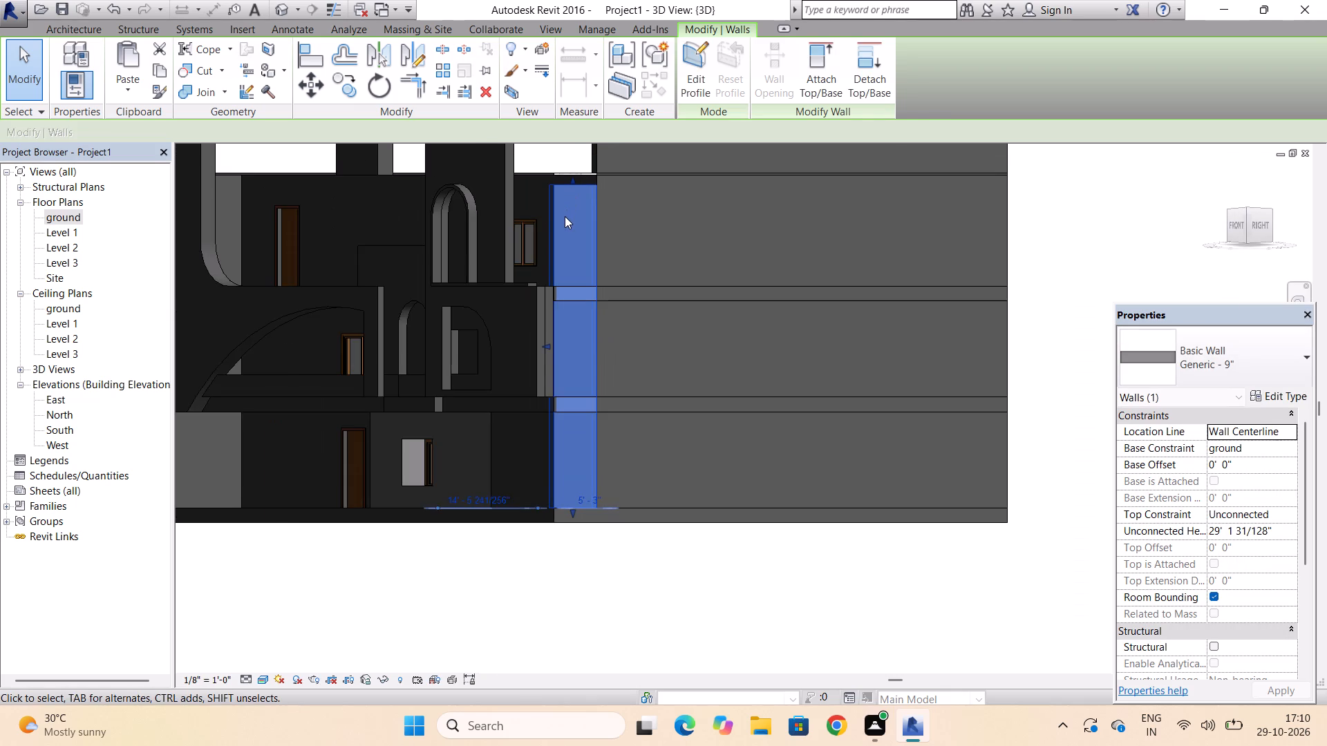
scroll(565, 216, "down", 8)
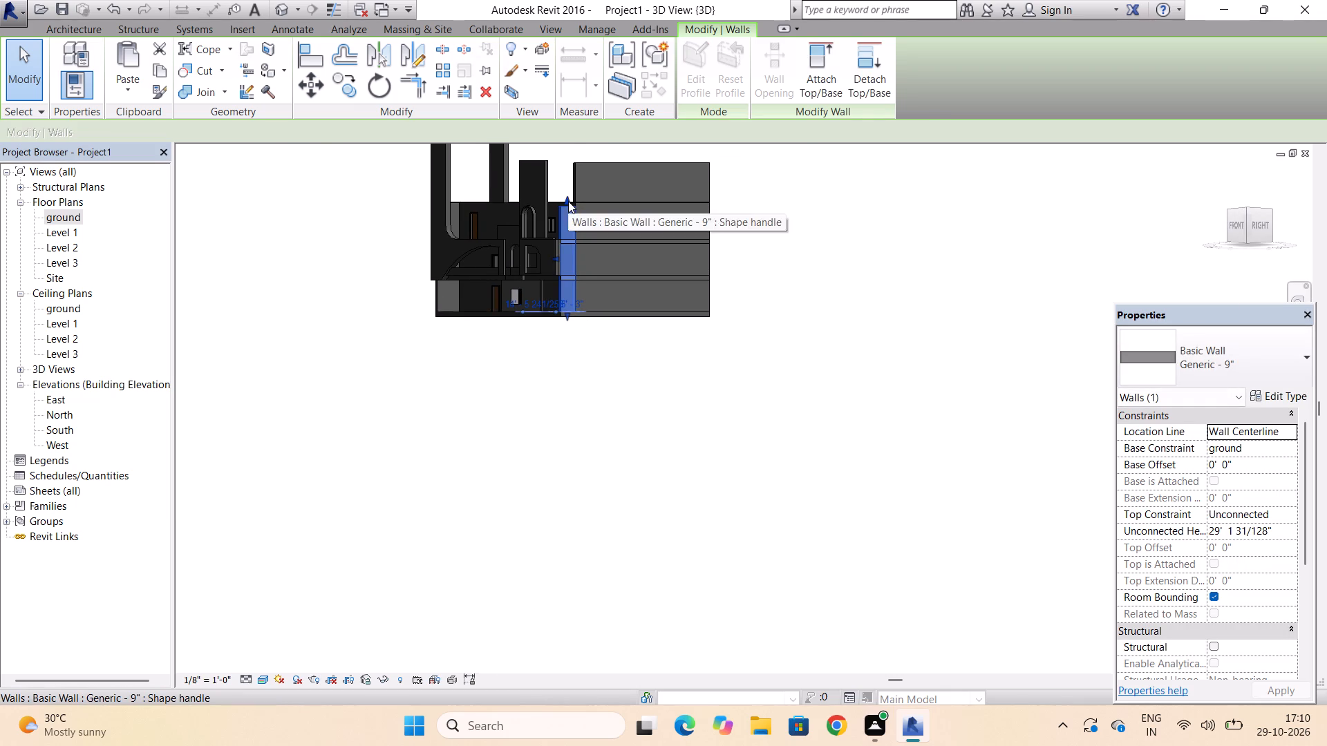
left_click_drag(568, 201, 570, 170)
key("Escape")
Stretch the outer edge of the upper arched section of the Walls 4 facade outward to meet the right side wall.
scroll(549, 255, "up", 2)
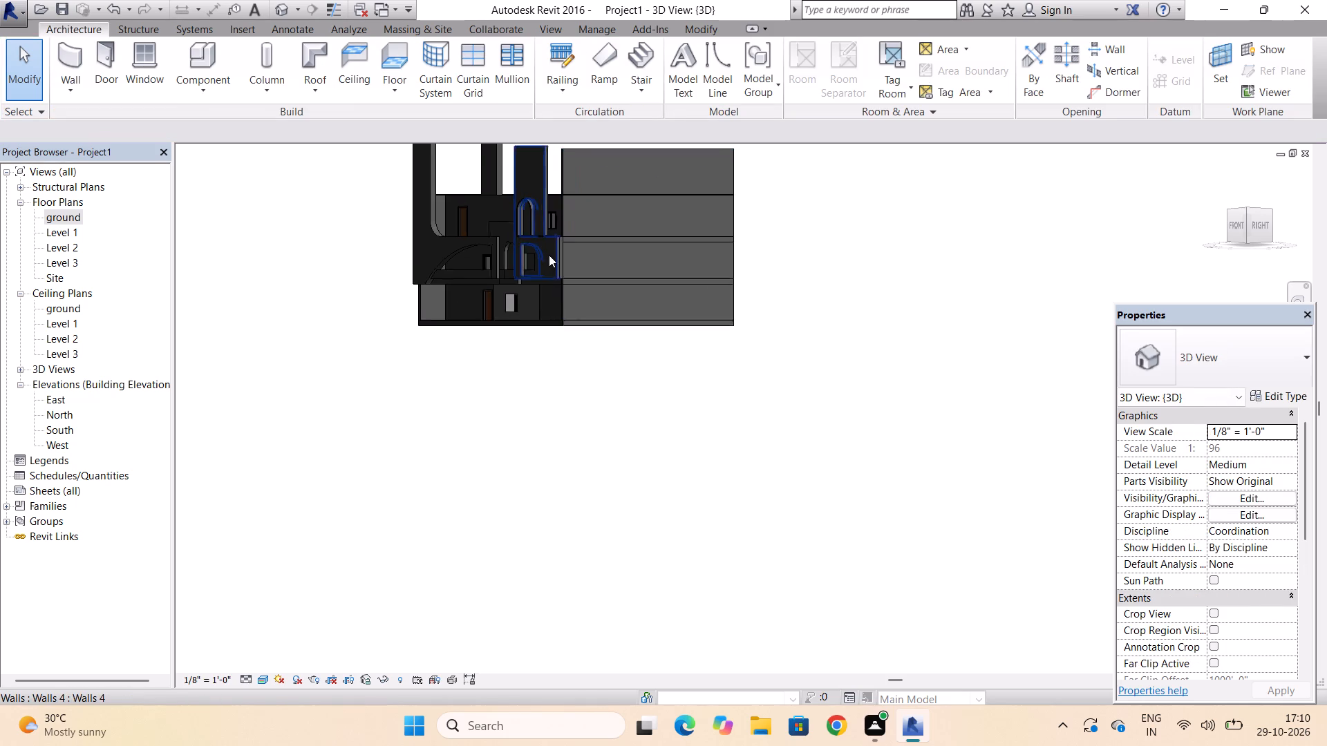
scroll(549, 255, "up", 2)
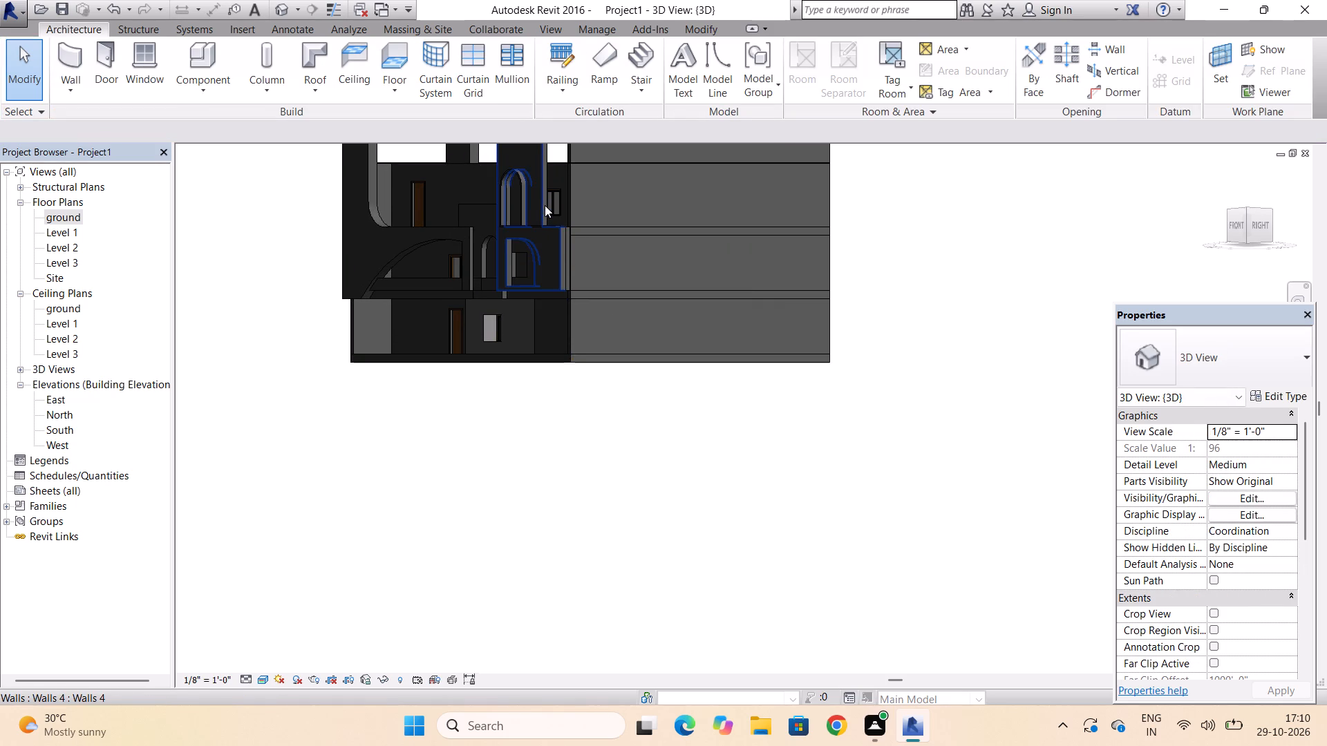
left_click(545, 205)
scroll(540, 286, "down", 3)
scroll(546, 207, "up", 6)
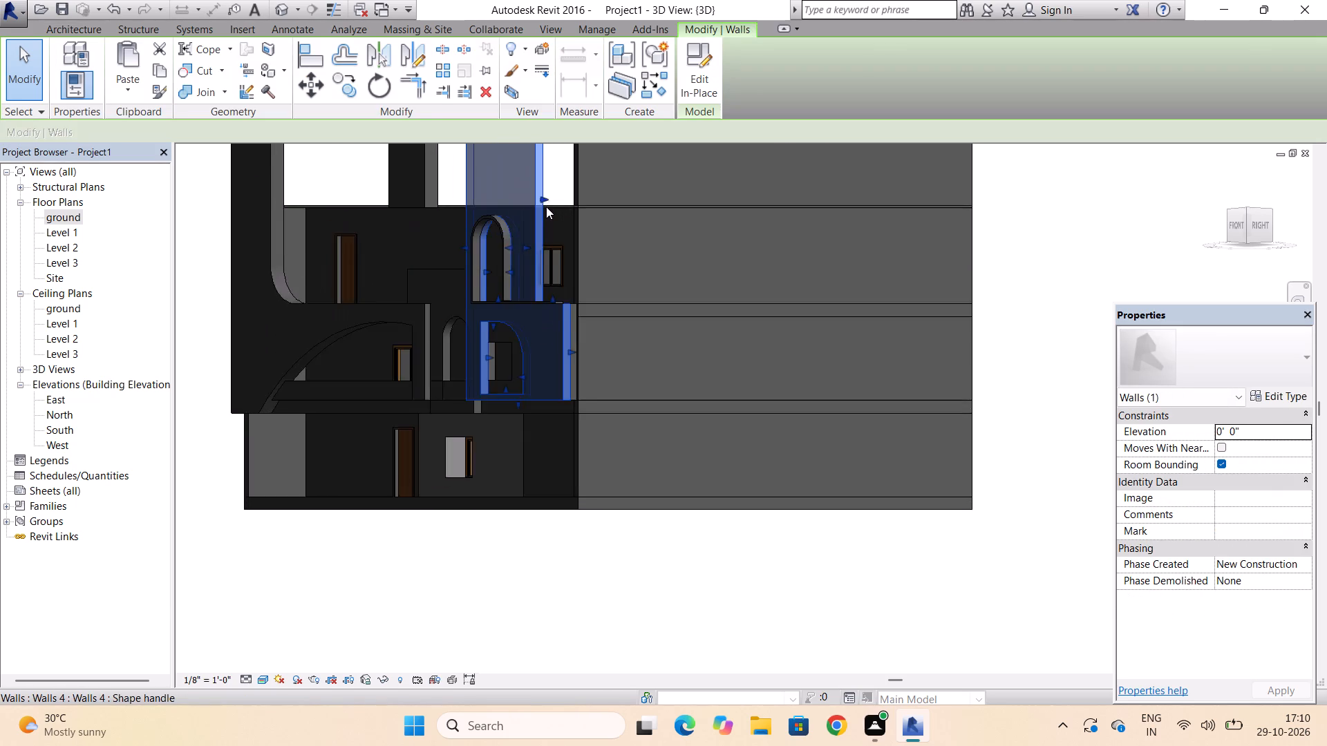
scroll(546, 207, "up", 4)
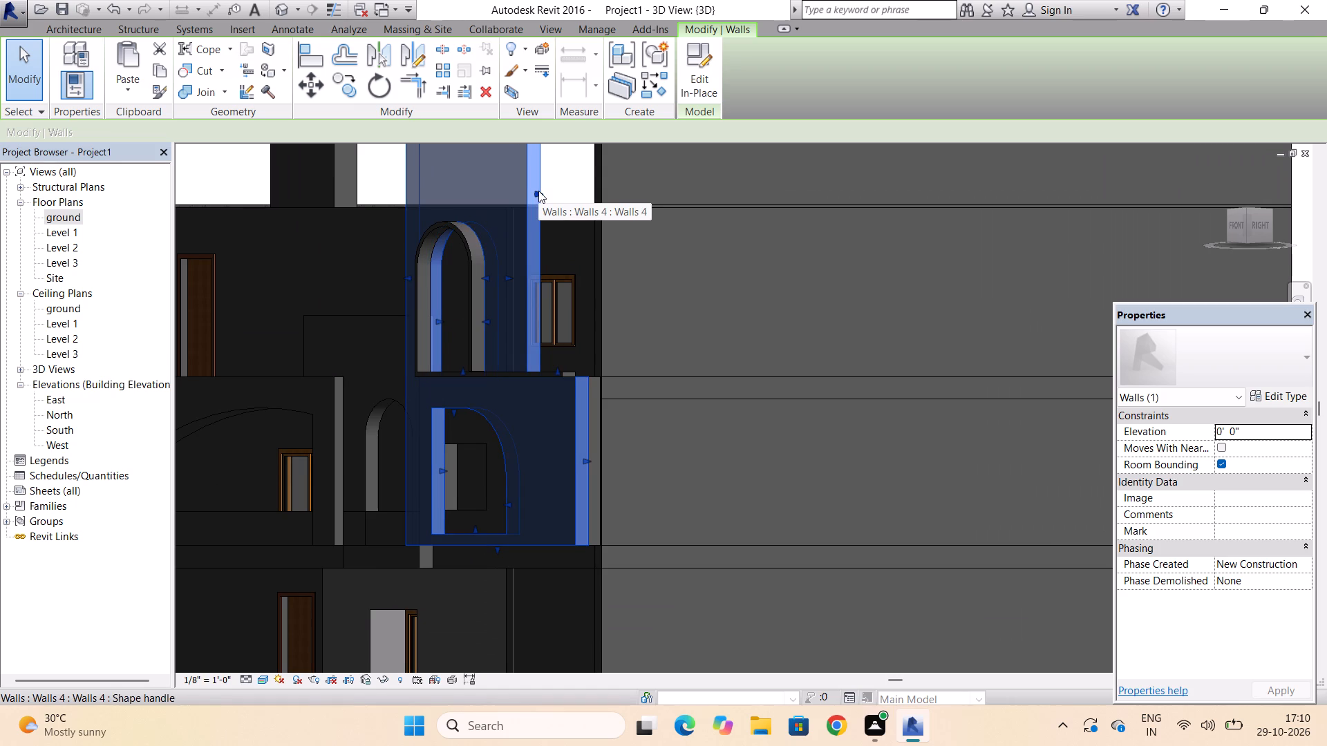
left_click_drag(538, 191, 587, 213)
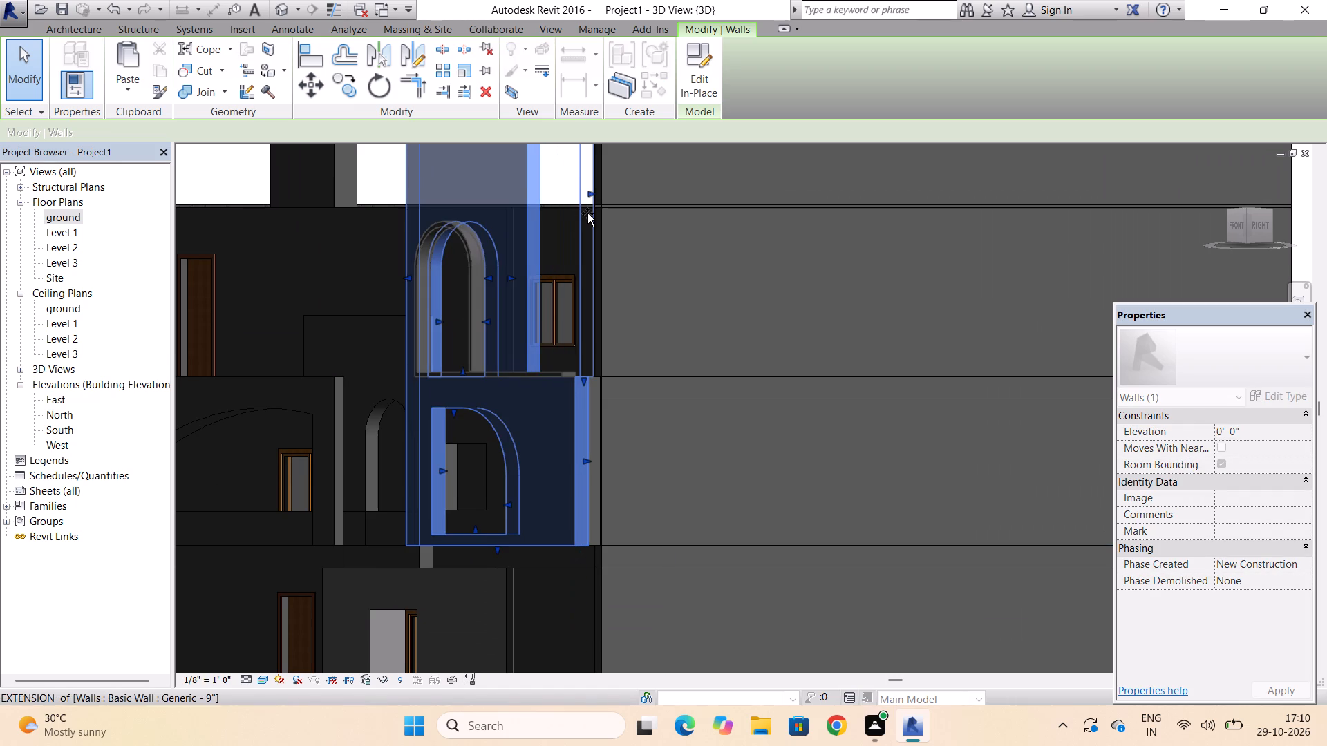
left_click_drag(587, 213, 592, 216)
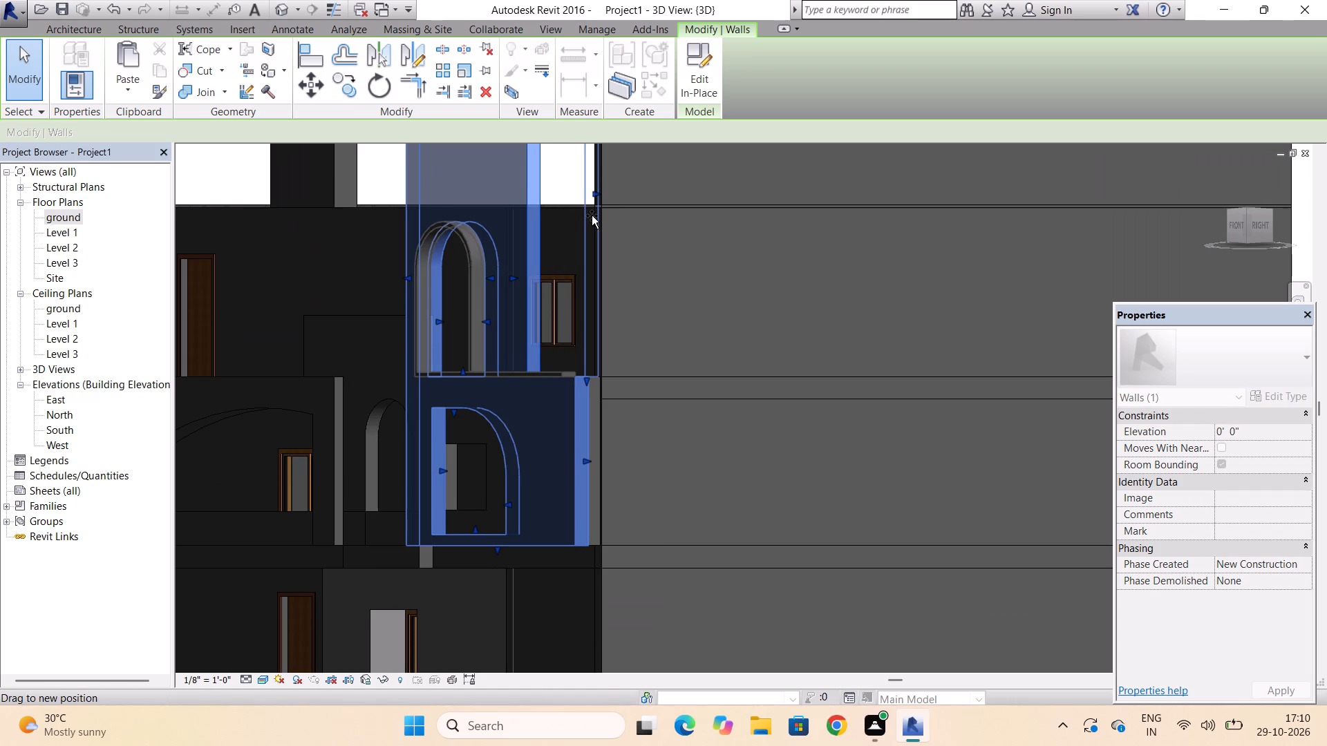
left_click_drag(592, 216, 594, 217)
key("Escape")
key("Escape")
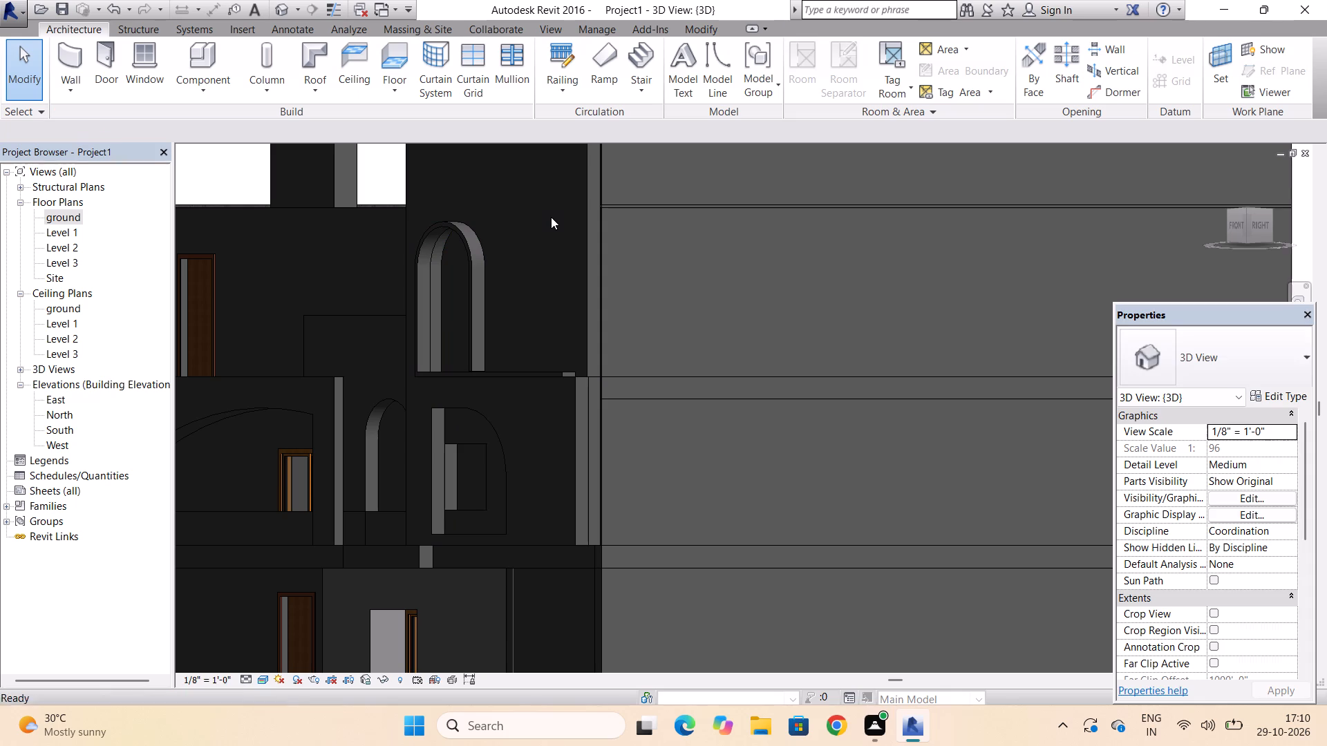
Stretch the outer end of the thin ledge on the Walls 5 arched-window element outward to meet the front-right side wall.
key("Escape")
key("Escape")
scroll(548, 221, "down", 4)
scroll(513, 269, "down", 3)
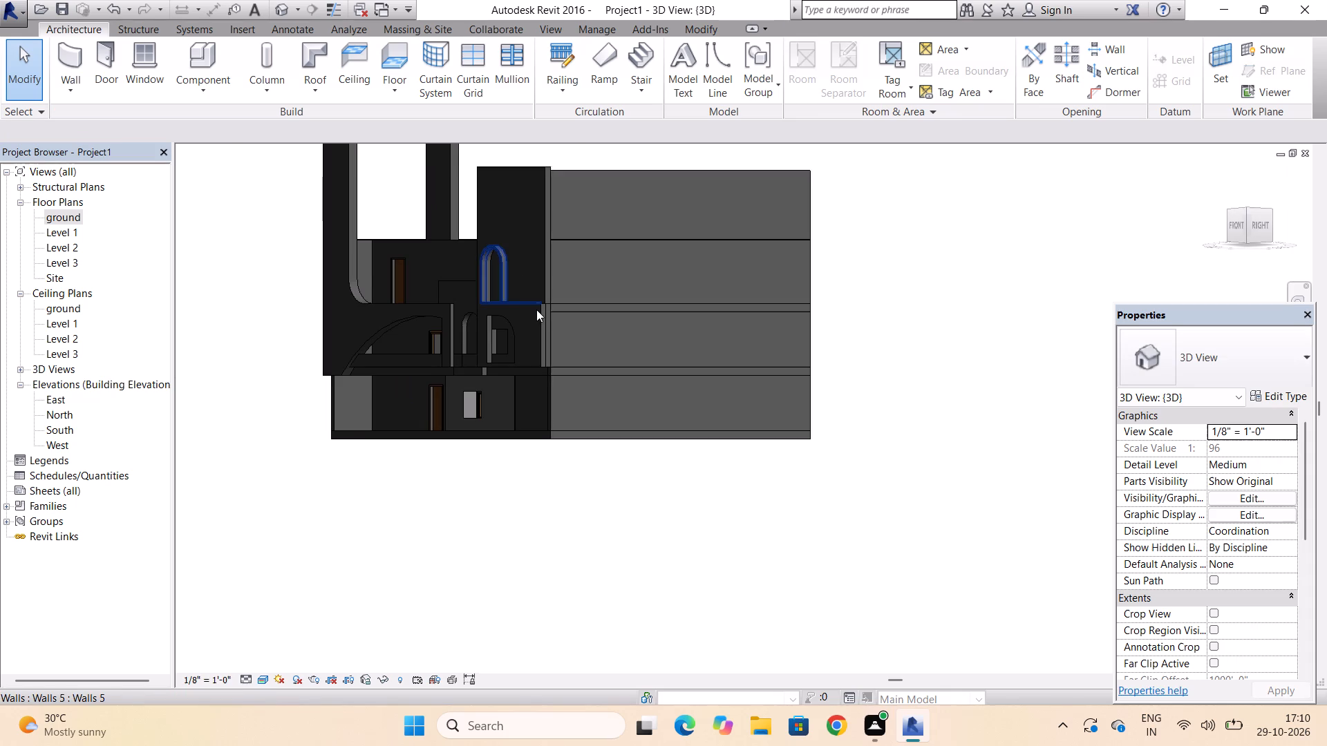
scroll(536, 309, "up", 13)
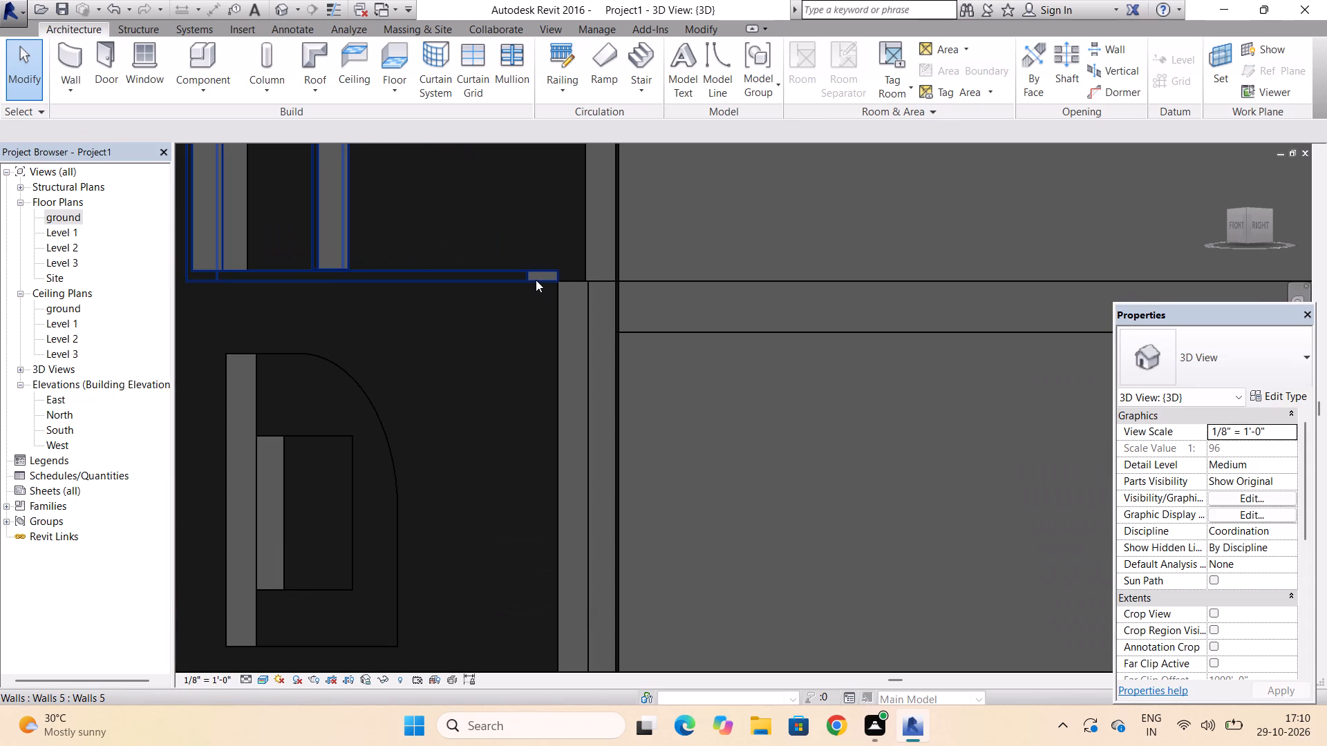
left_click(526, 276)
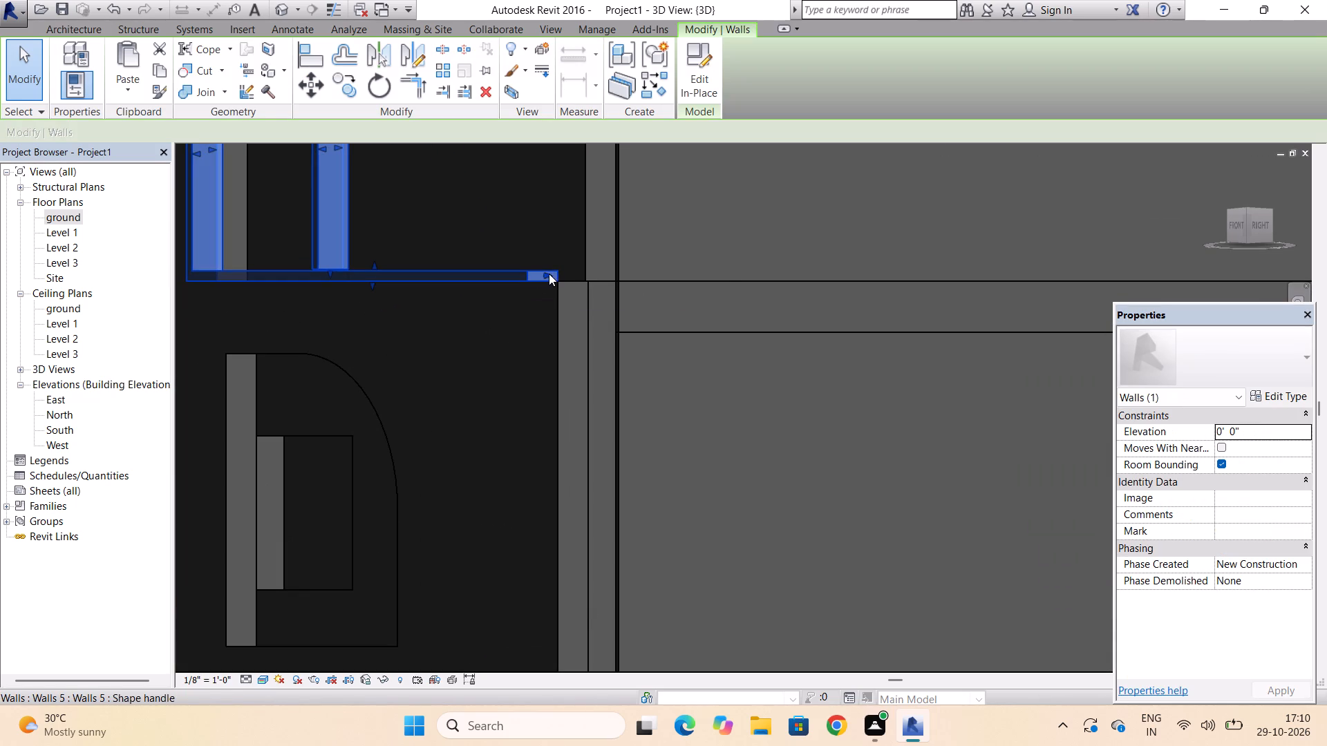
left_click_drag(547, 274, 553, 275)
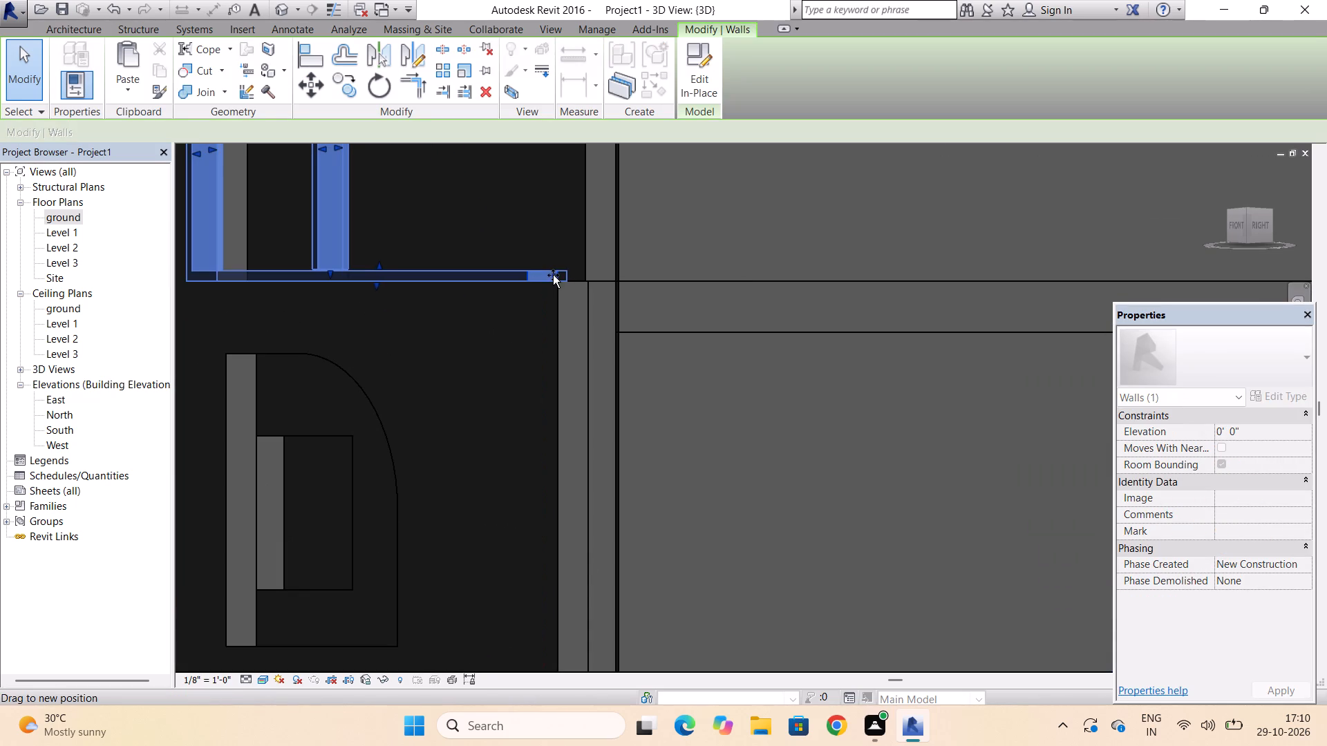
left_click_drag(553, 275, 565, 280)
left_click_drag(565, 280, 571, 283)
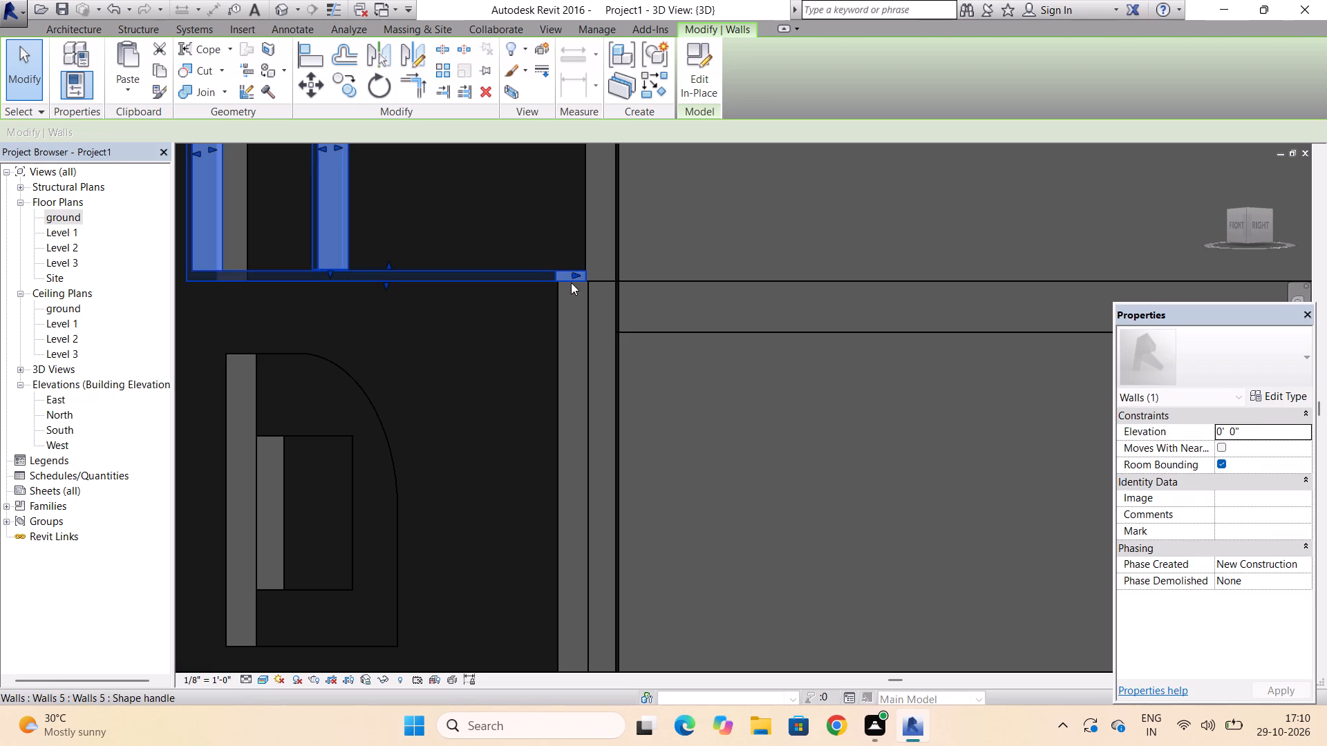
key("Escape")
key("Escape")
key("Escape")
key("Escape")
key("Escape")
key("Escape")
key("Escape")
key("Escape")
key("Escape")
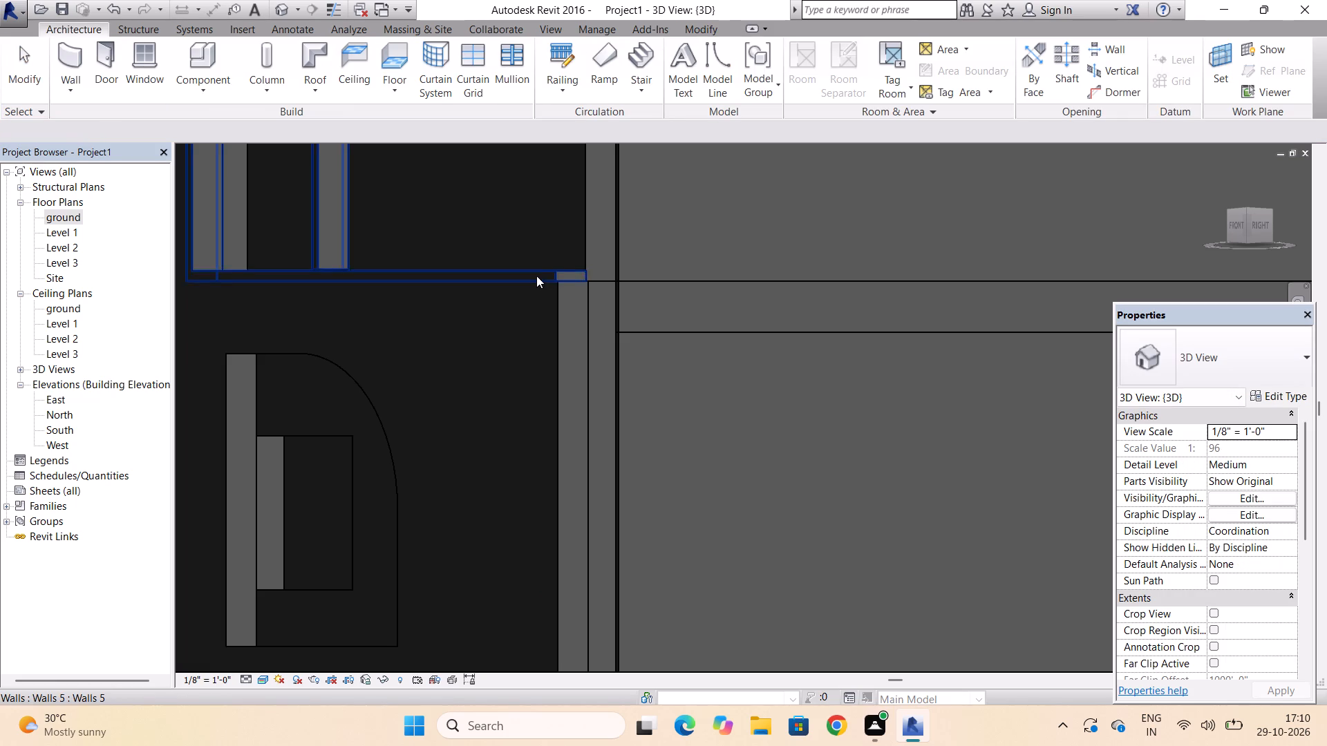
scroll(536, 276, "down", 12)
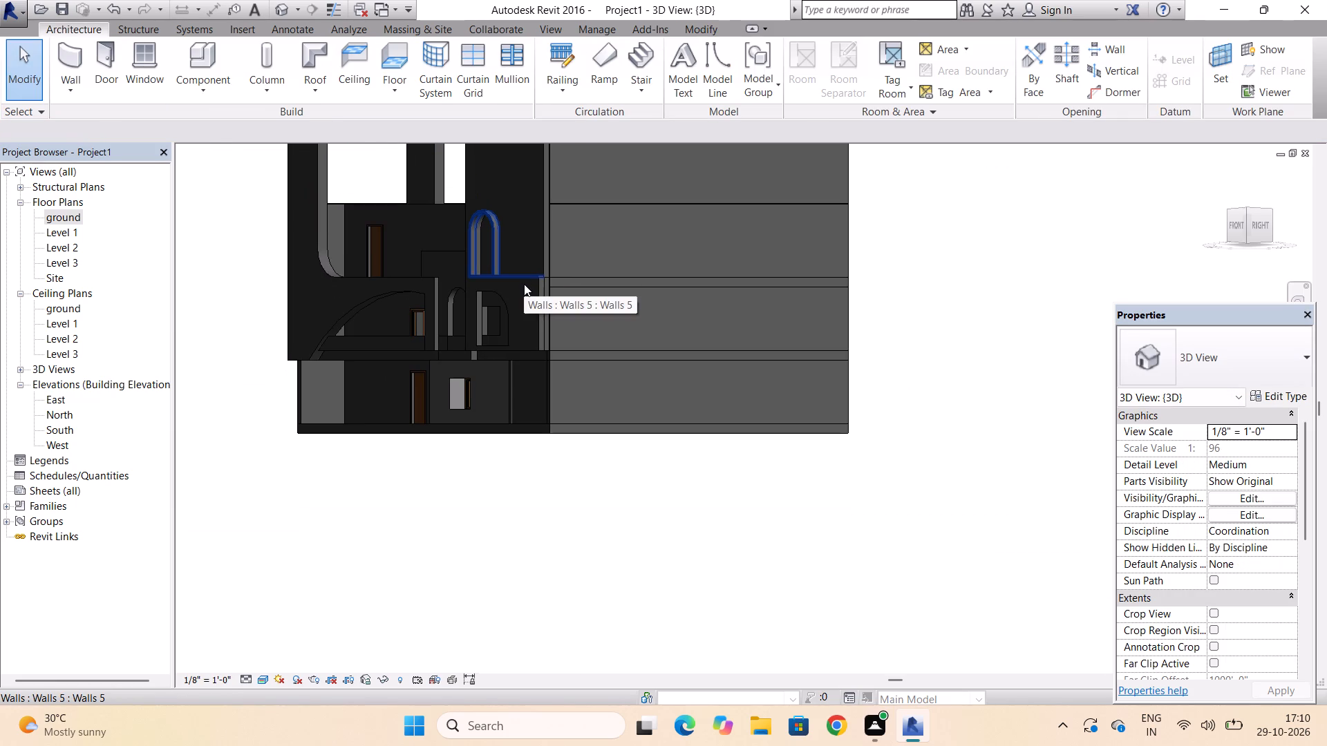
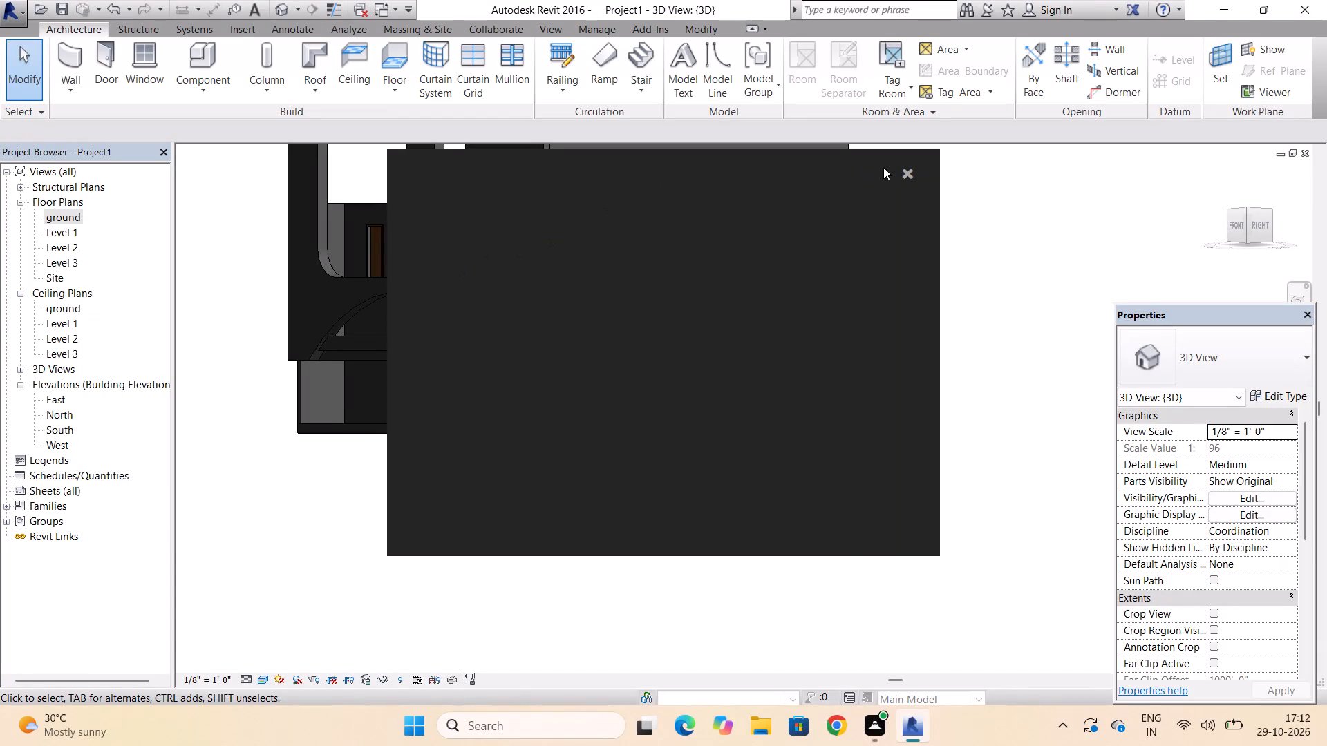
Examine the front-right corner in 3D, where the arched facade pieces meet the full-height side wall.
left_click(904, 169)
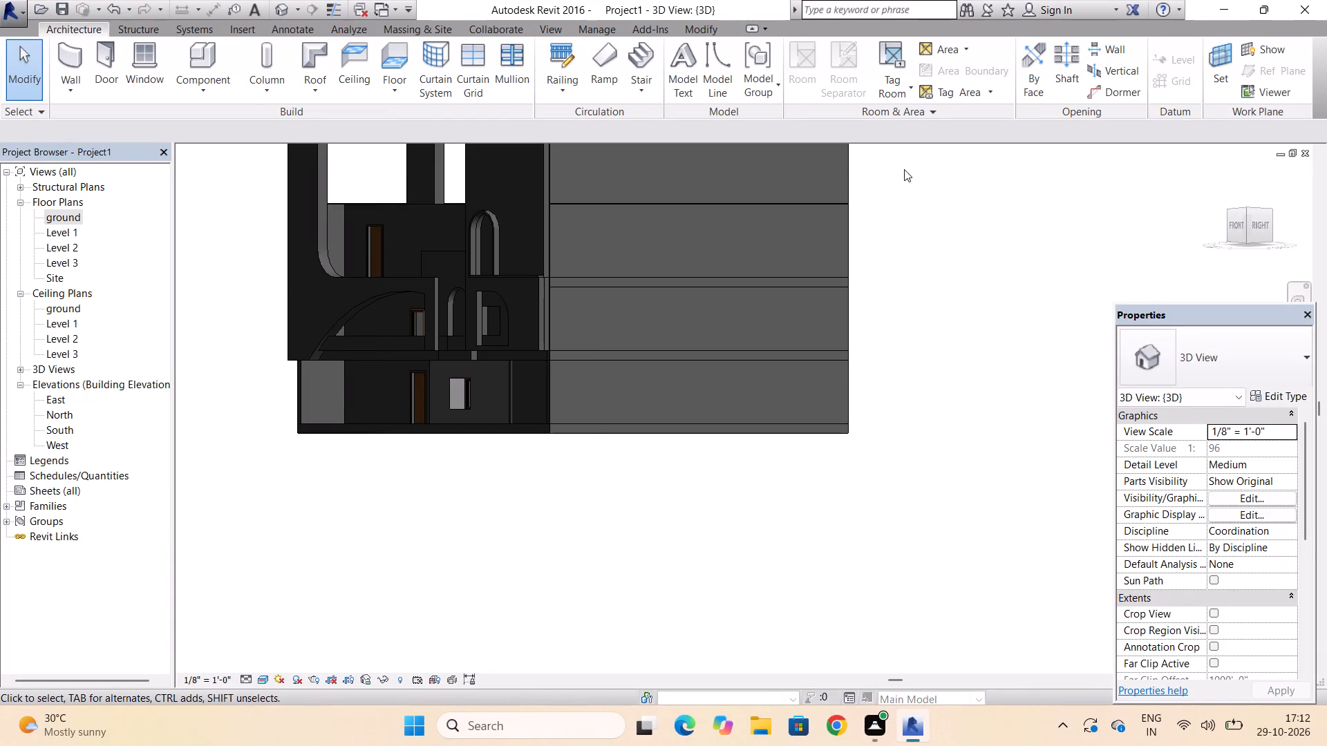
scroll(610, 358, "down", 4)
scroll(548, 333, "up", 6)
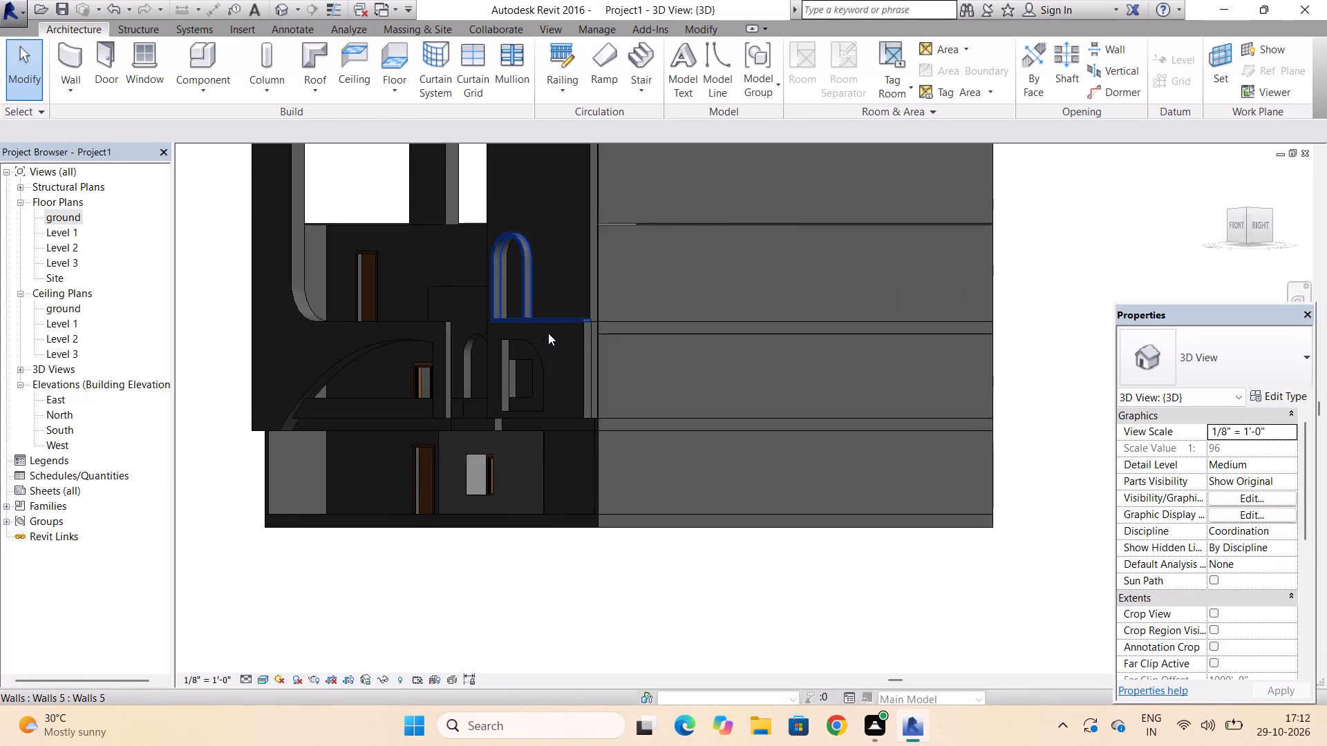
scroll(548, 333, "up", 7)
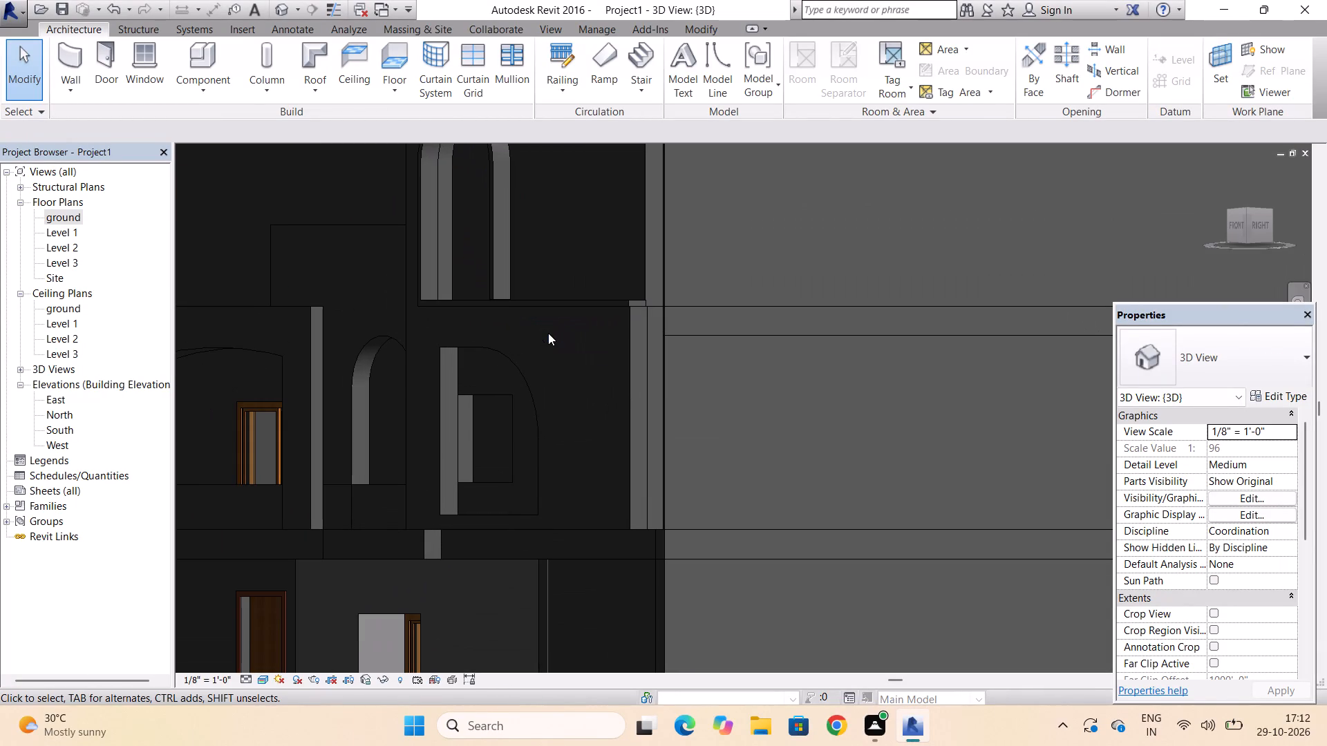
scroll(548, 333, "down", 7)
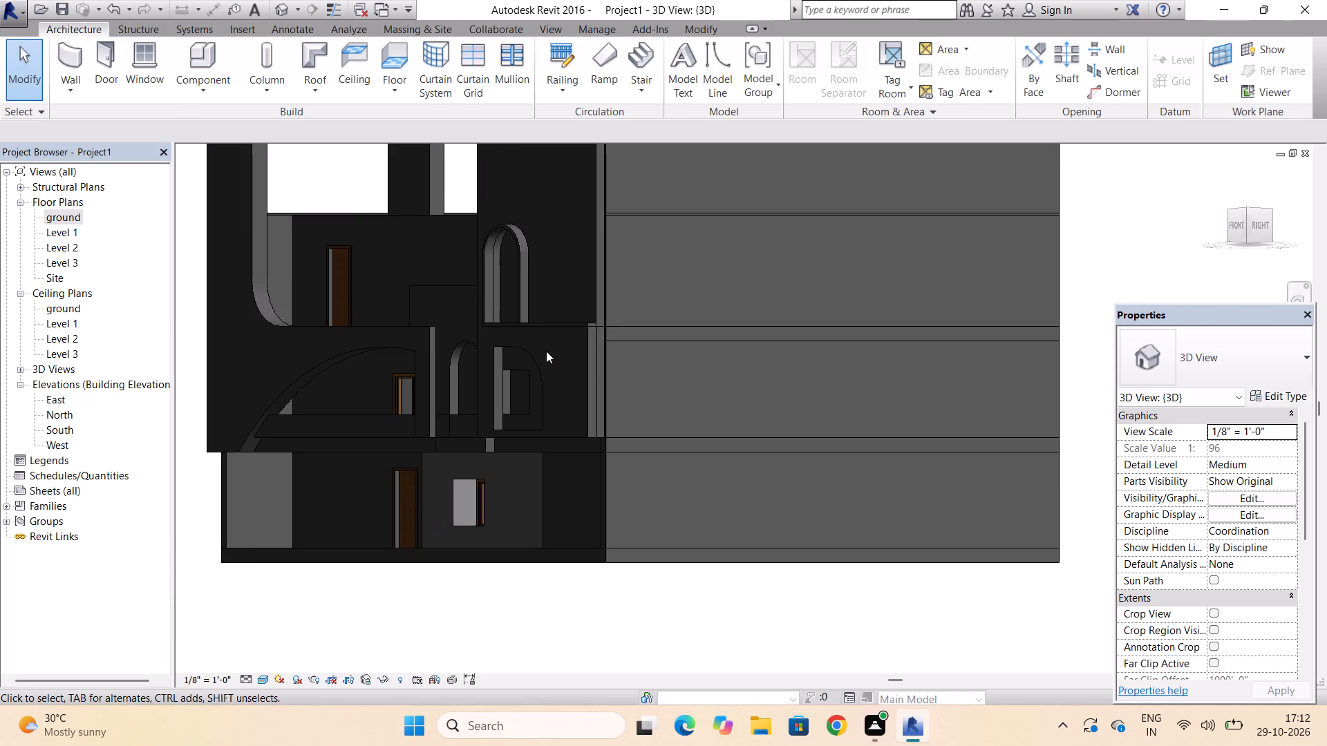
scroll(546, 351, "down", 1)
scroll(537, 367, "up", 6)
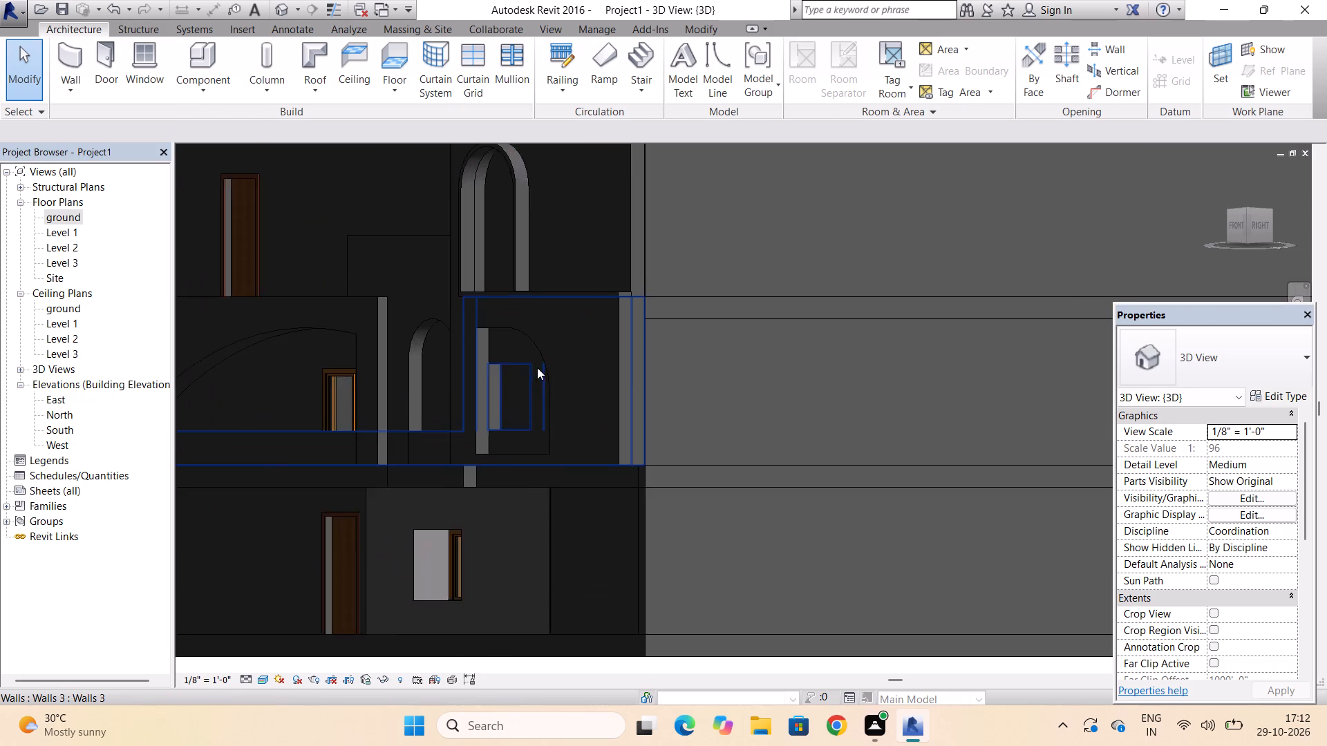
scroll(537, 367, "up", 4)
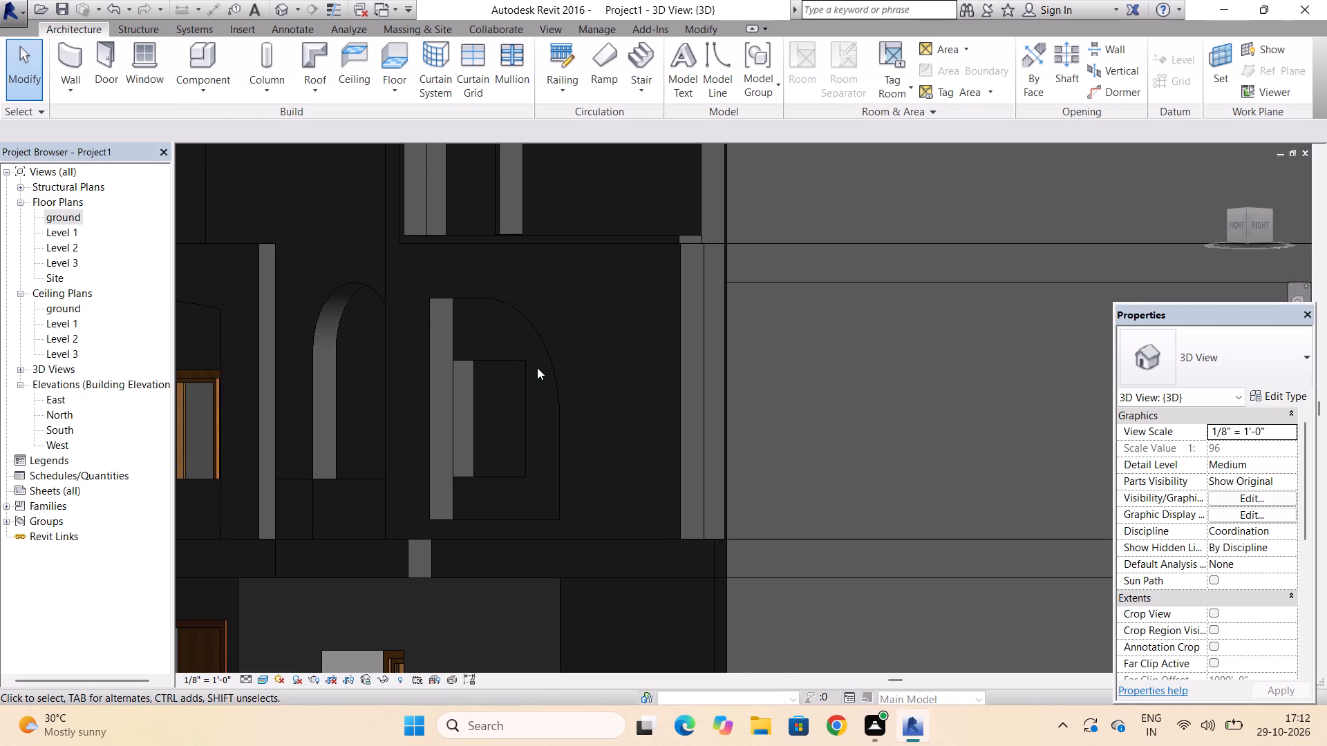
scroll(537, 367, "down", 8)
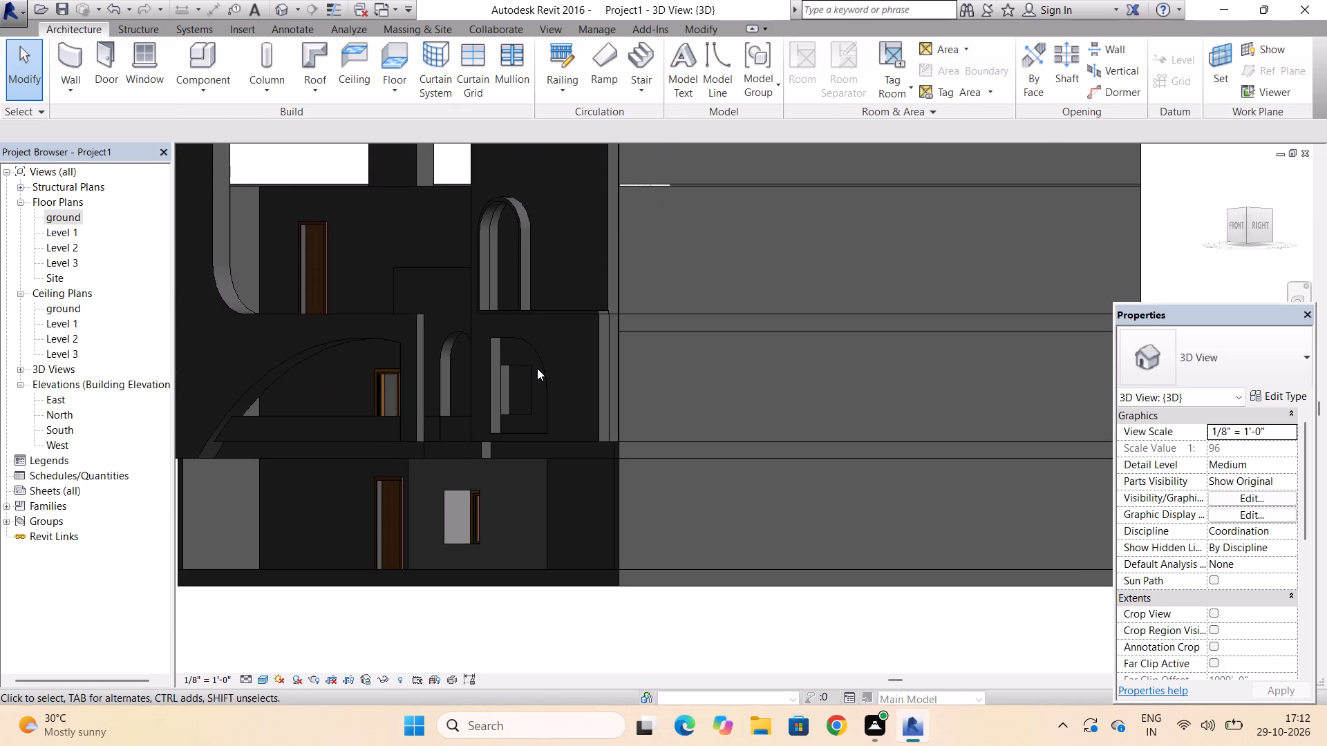
scroll(335, 399, "up", 5)
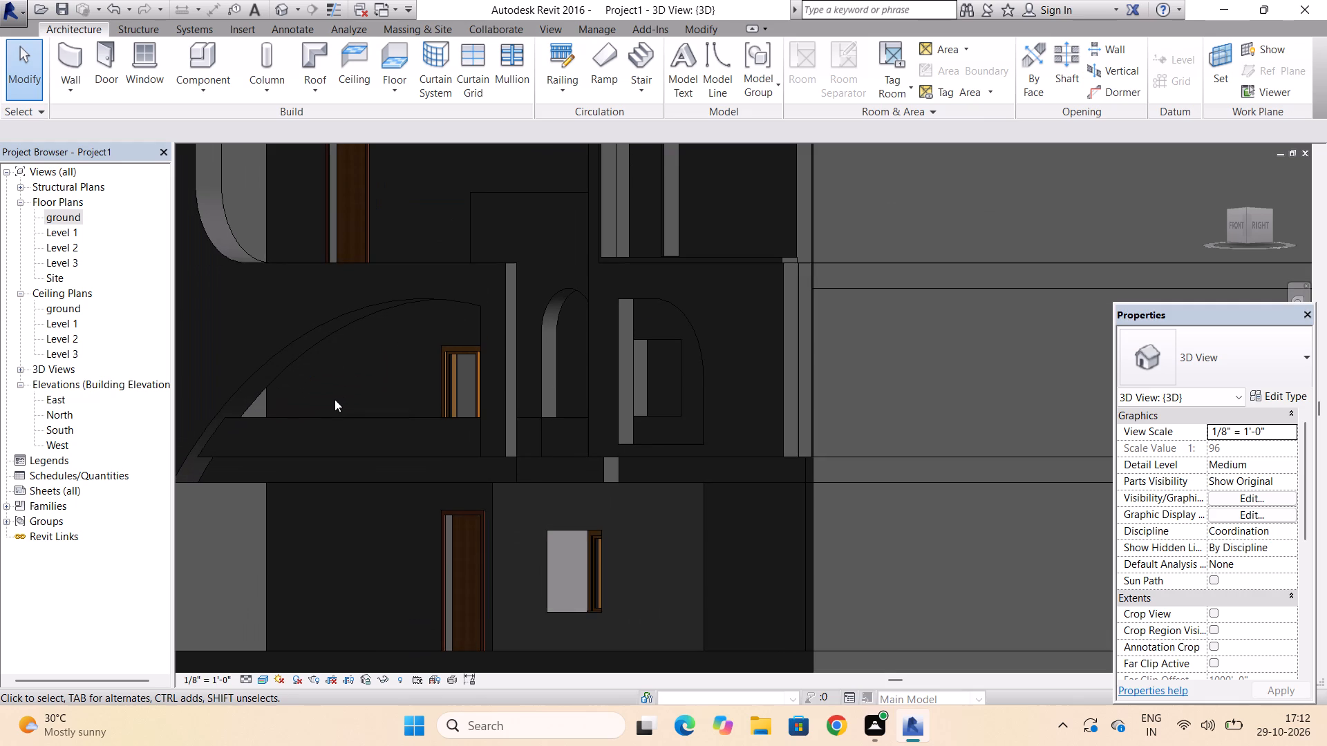
scroll(335, 399, "down", 7)
scroll(414, 412, "down", 5)
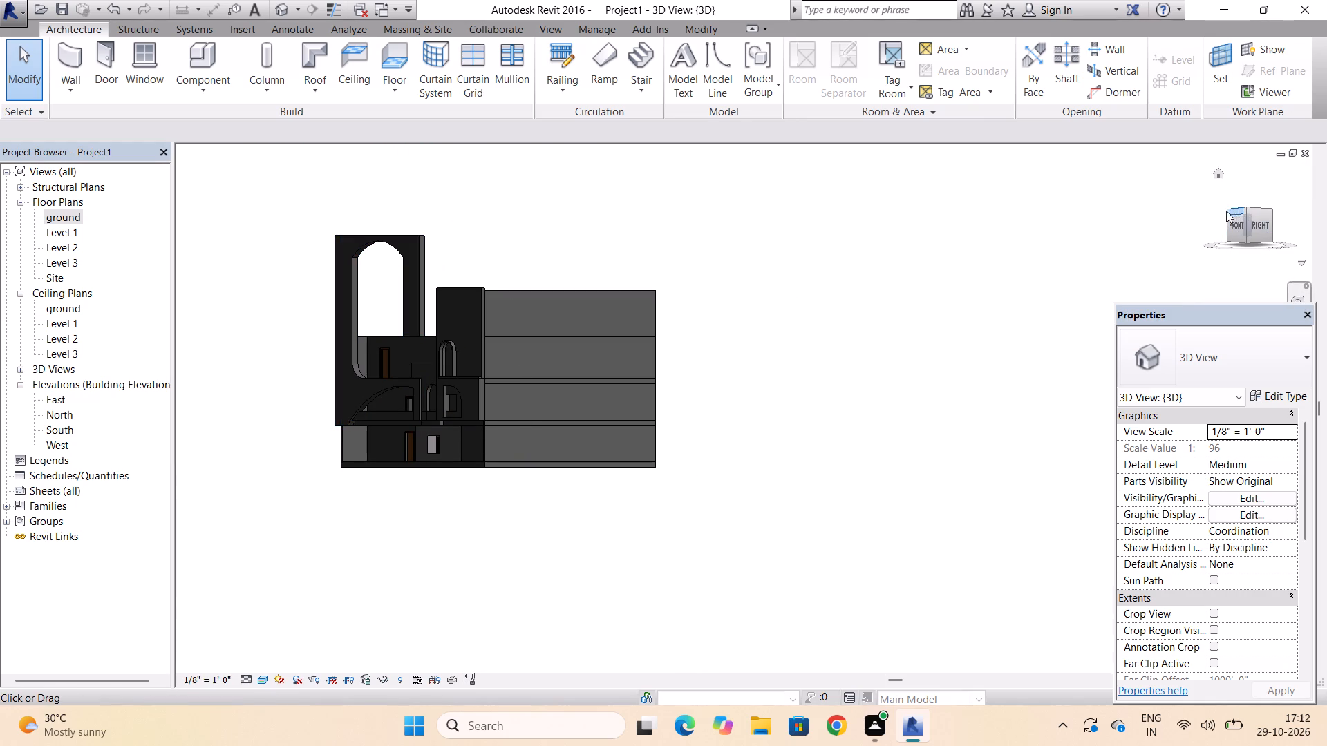
Pull the outer edge of the Walls 4 facade's upper section back inward to the inner face of the front-right side wall.
left_click_drag(1228, 211, 1277, 223)
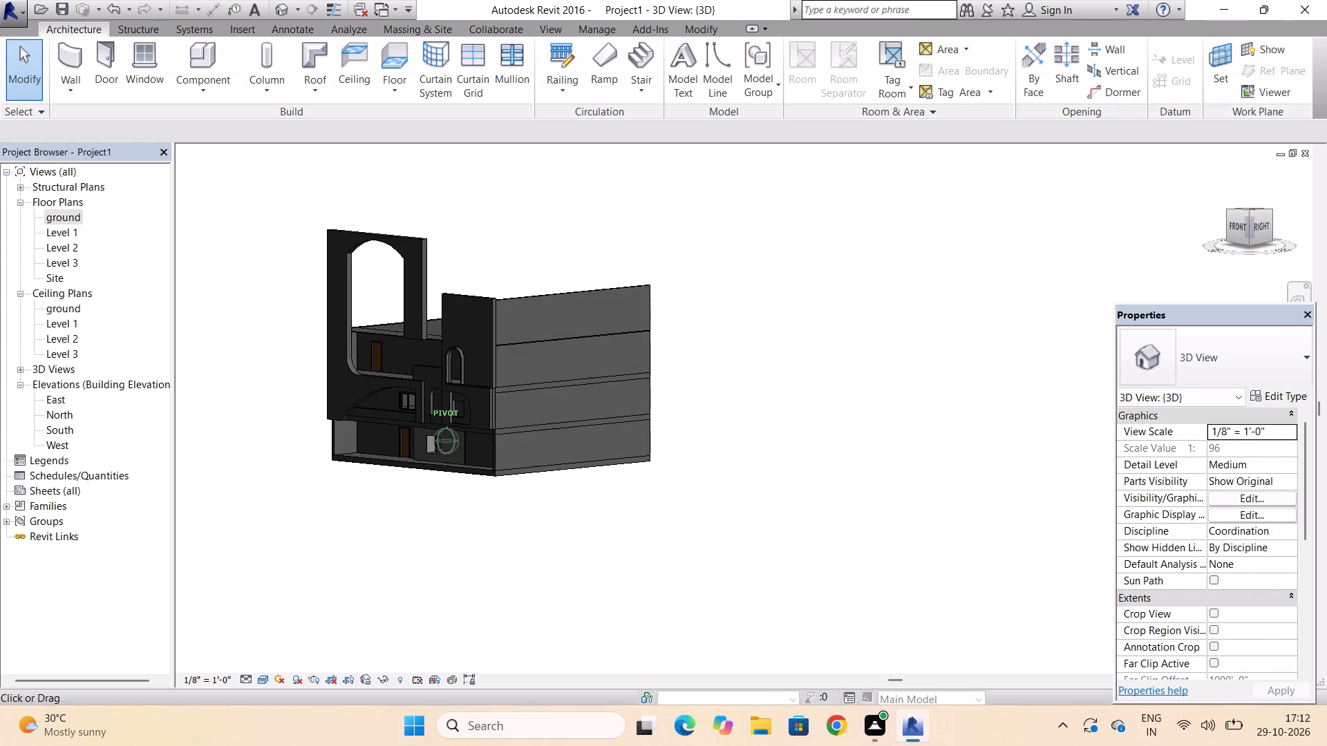
left_click_drag(1277, 223, 278, 216)
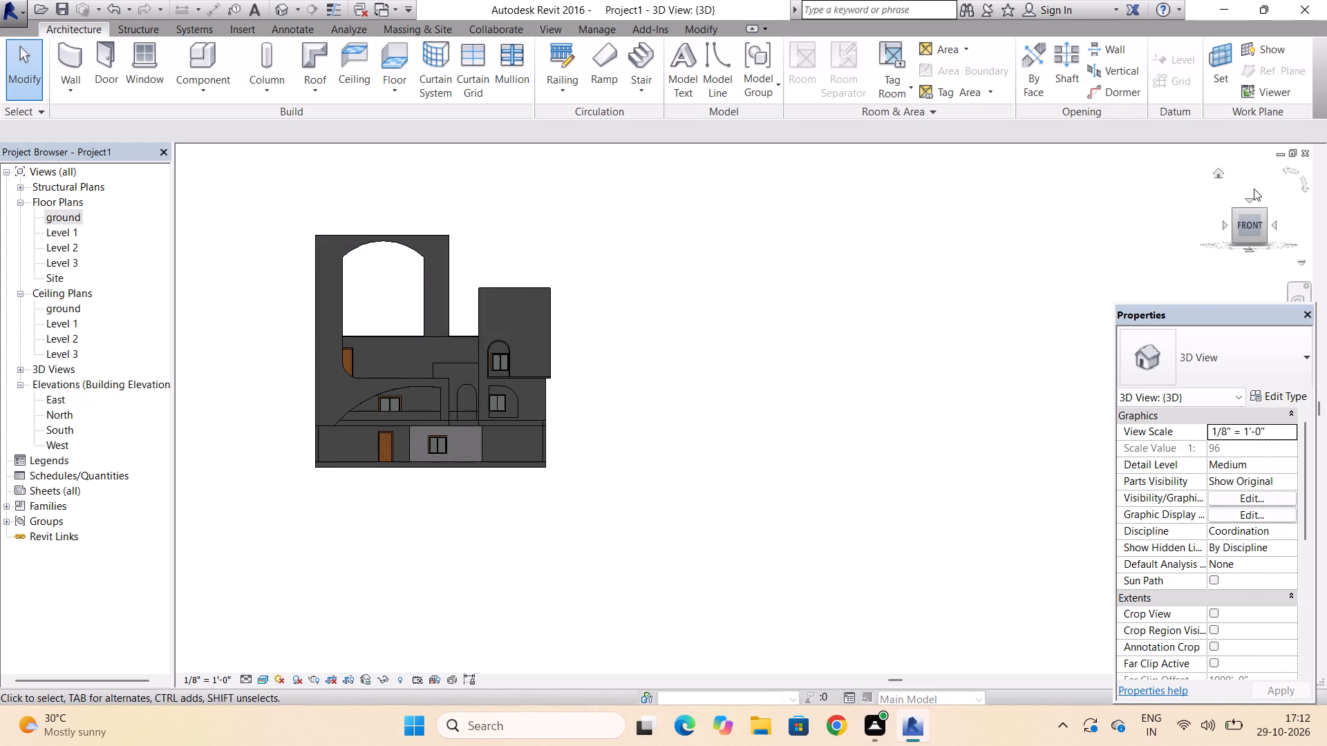
left_click_drag(1237, 210, 1235, 220)
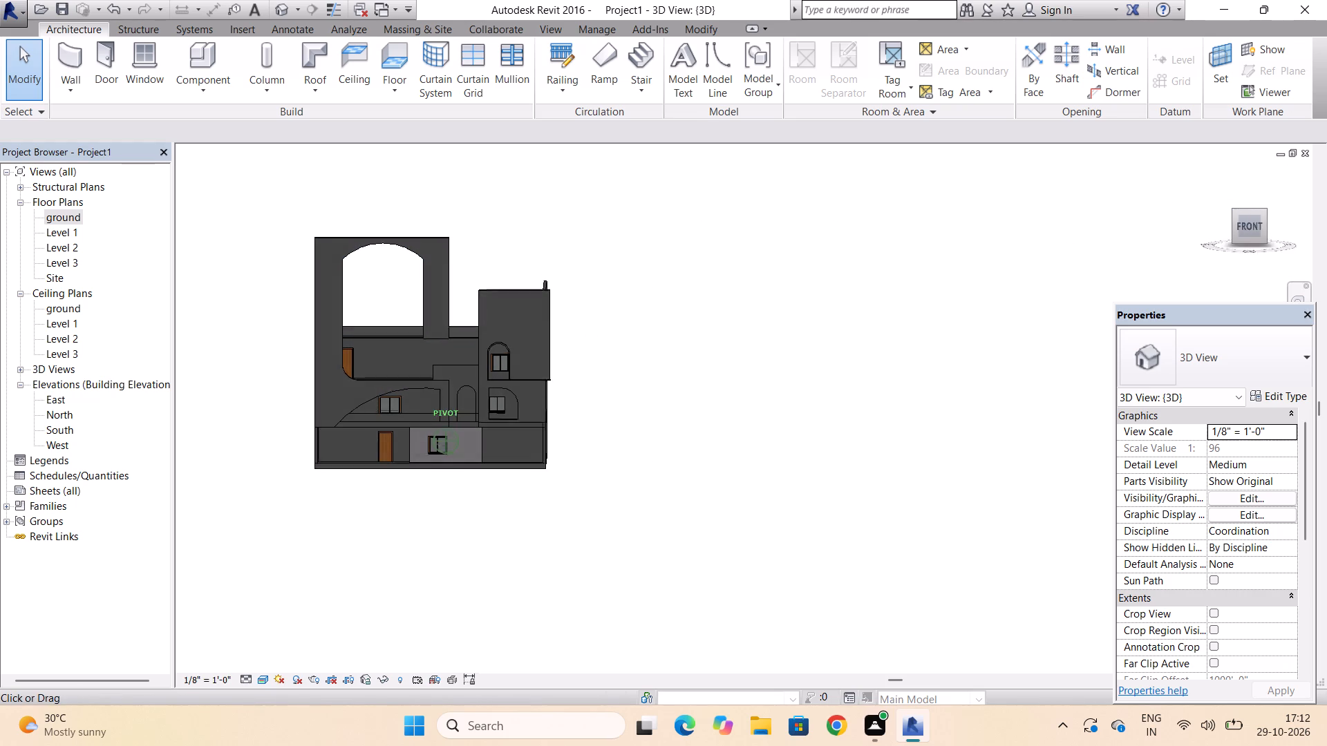
left_click_drag(1235, 220, 1234, 229)
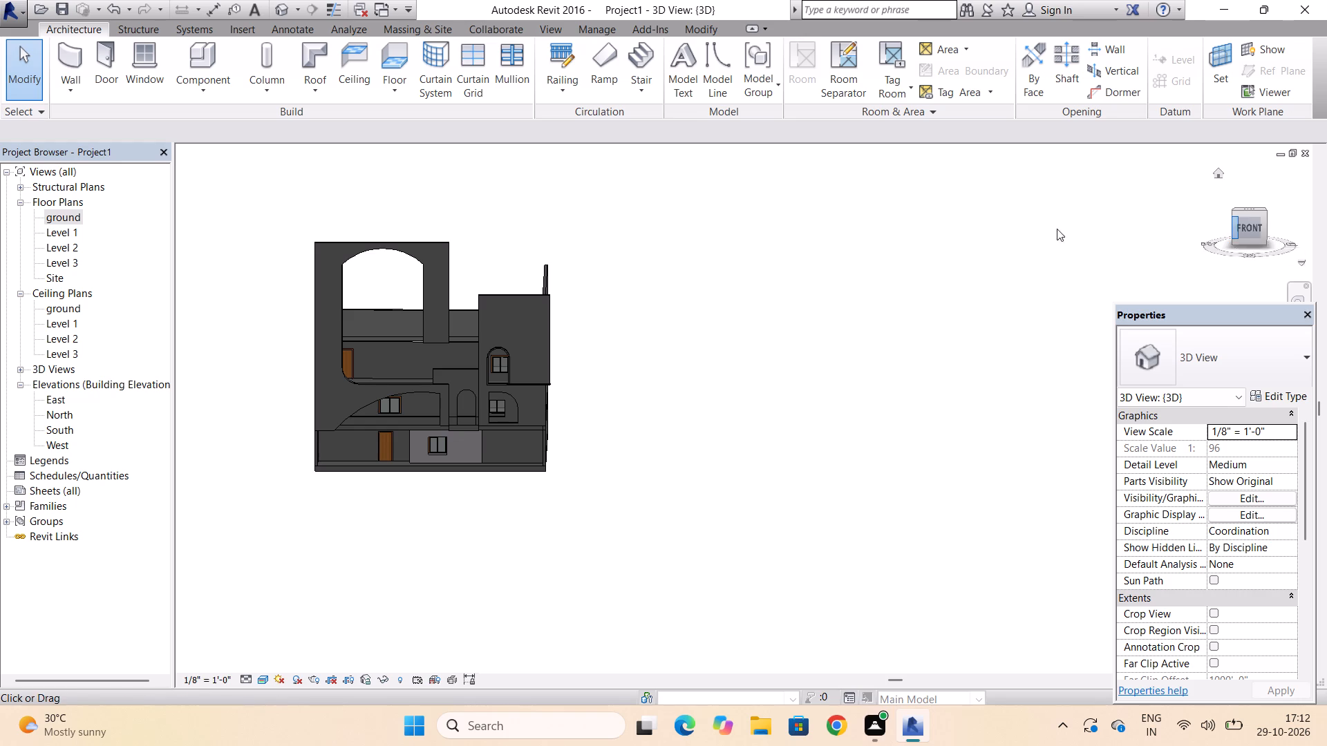
scroll(496, 334, "up", 5)
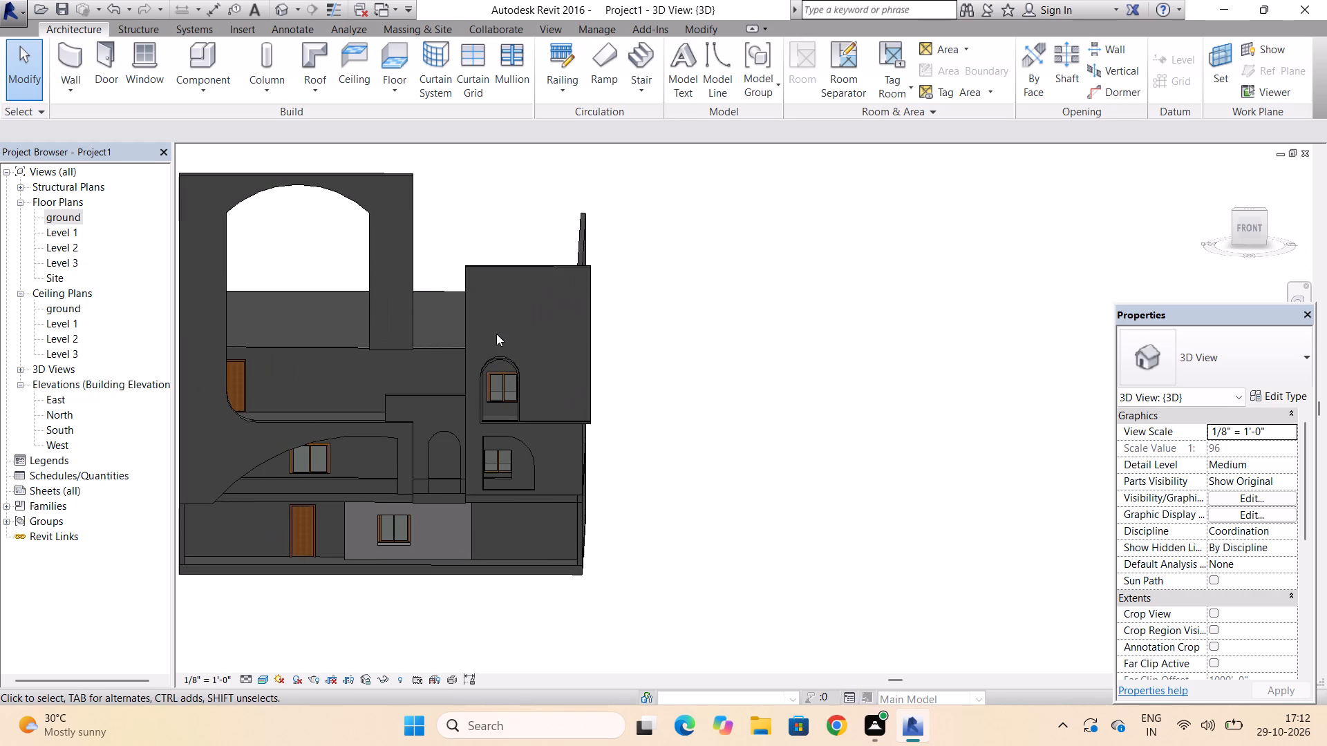
scroll(599, 385, "up", 3)
scroll(596, 466, "up", 3)
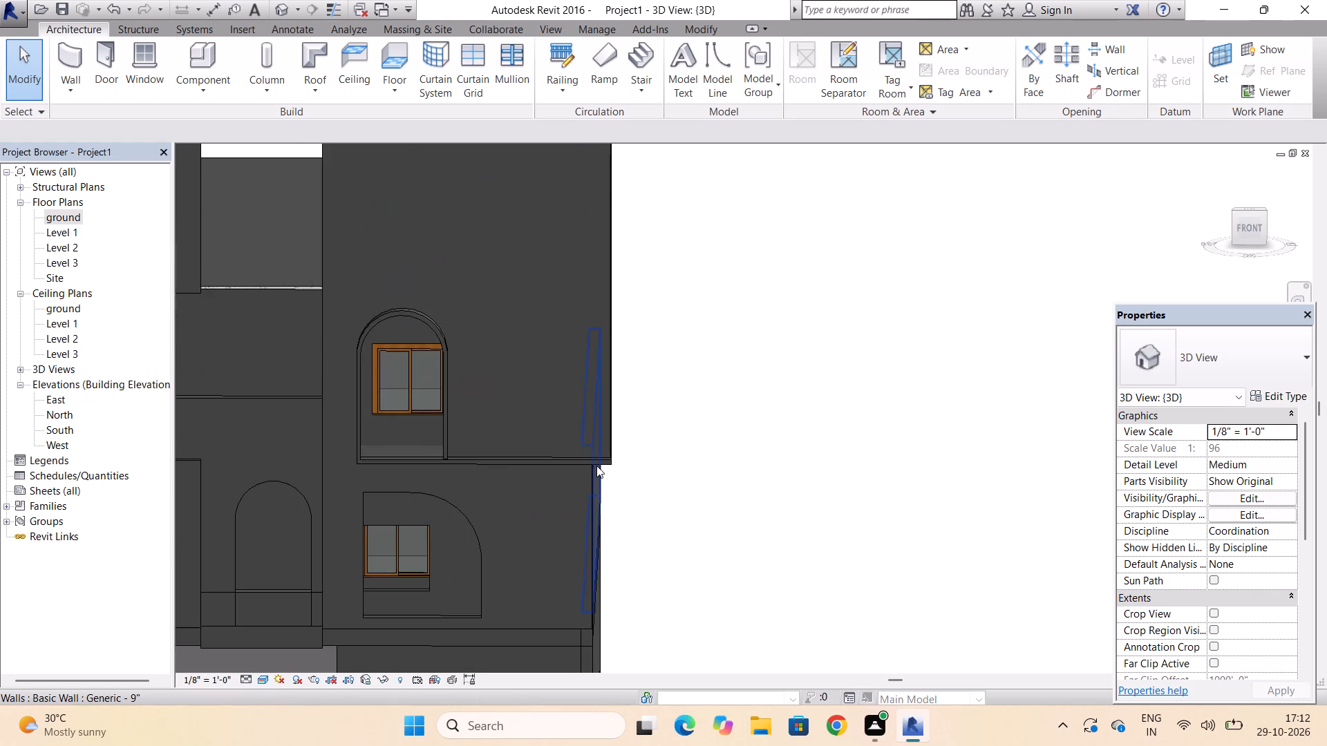
left_click(612, 409)
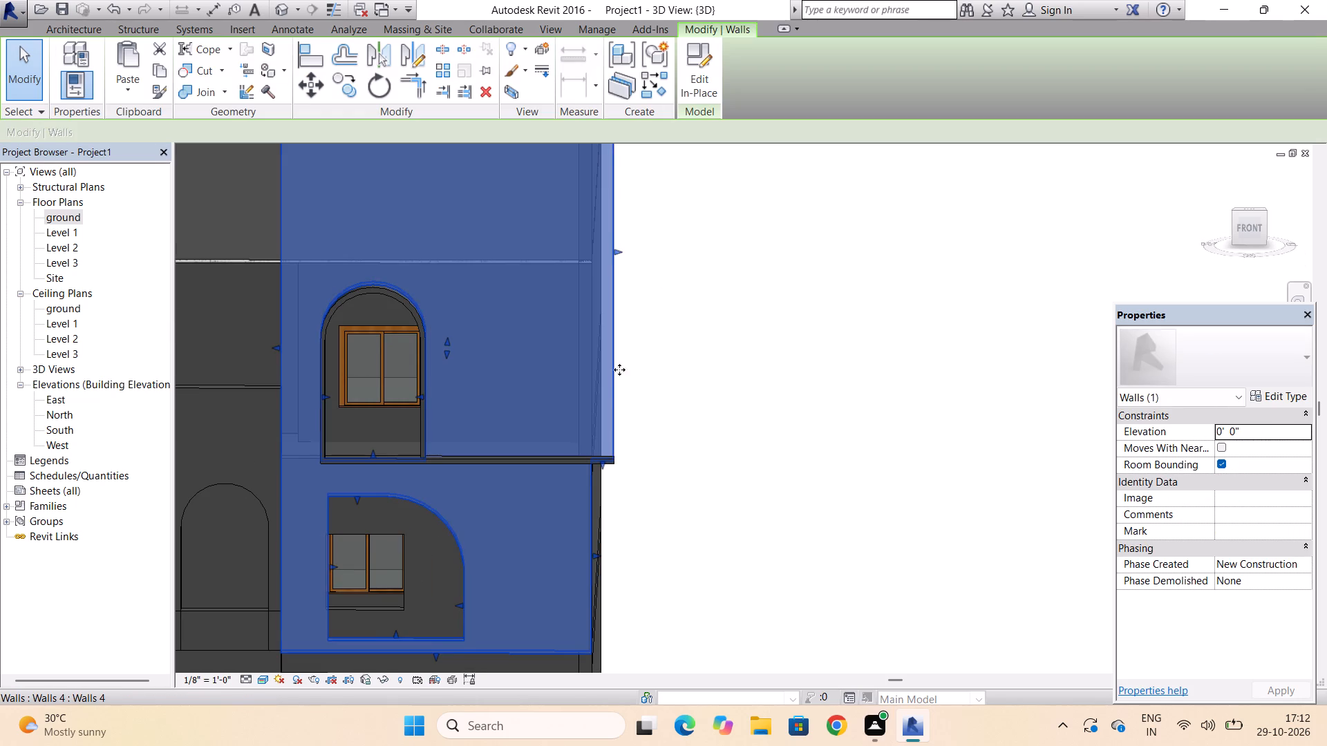
scroll(625, 250, "up", 3)
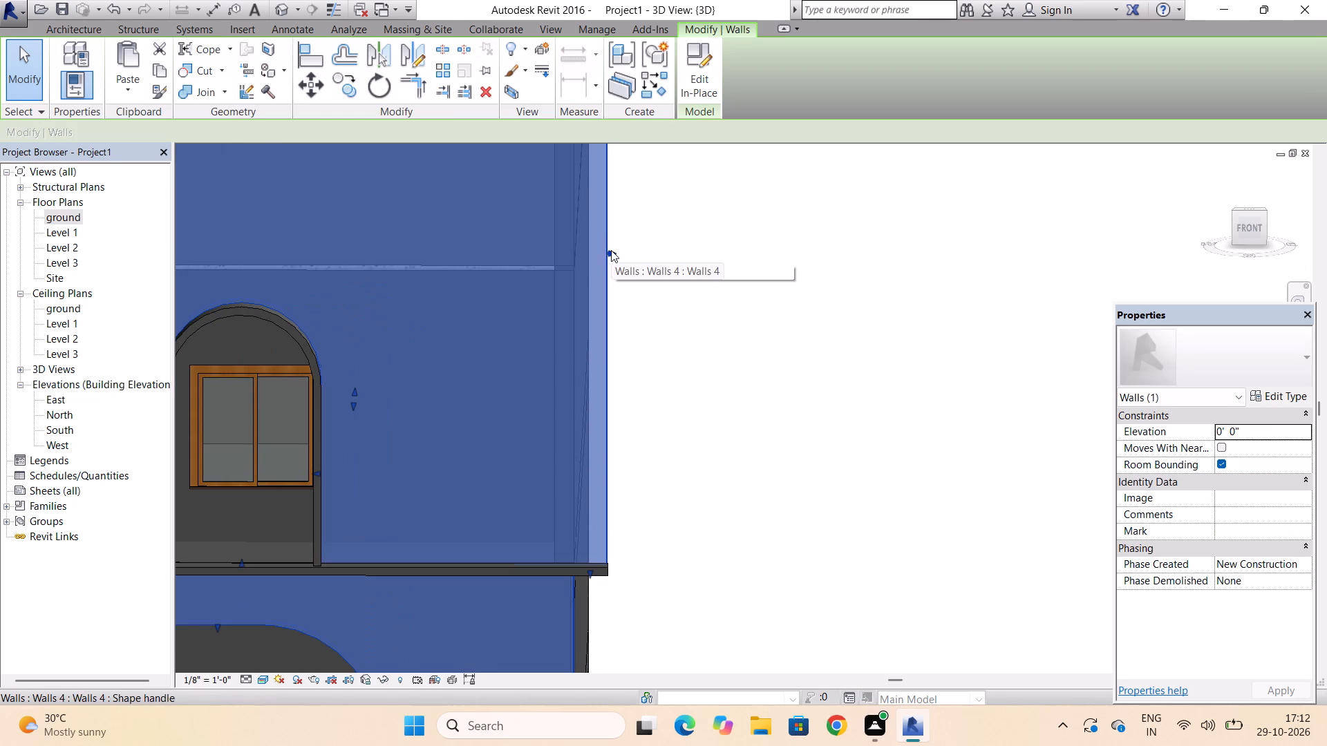
left_click_drag(611, 250, 558, 262)
scroll(631, 216, "down", 4)
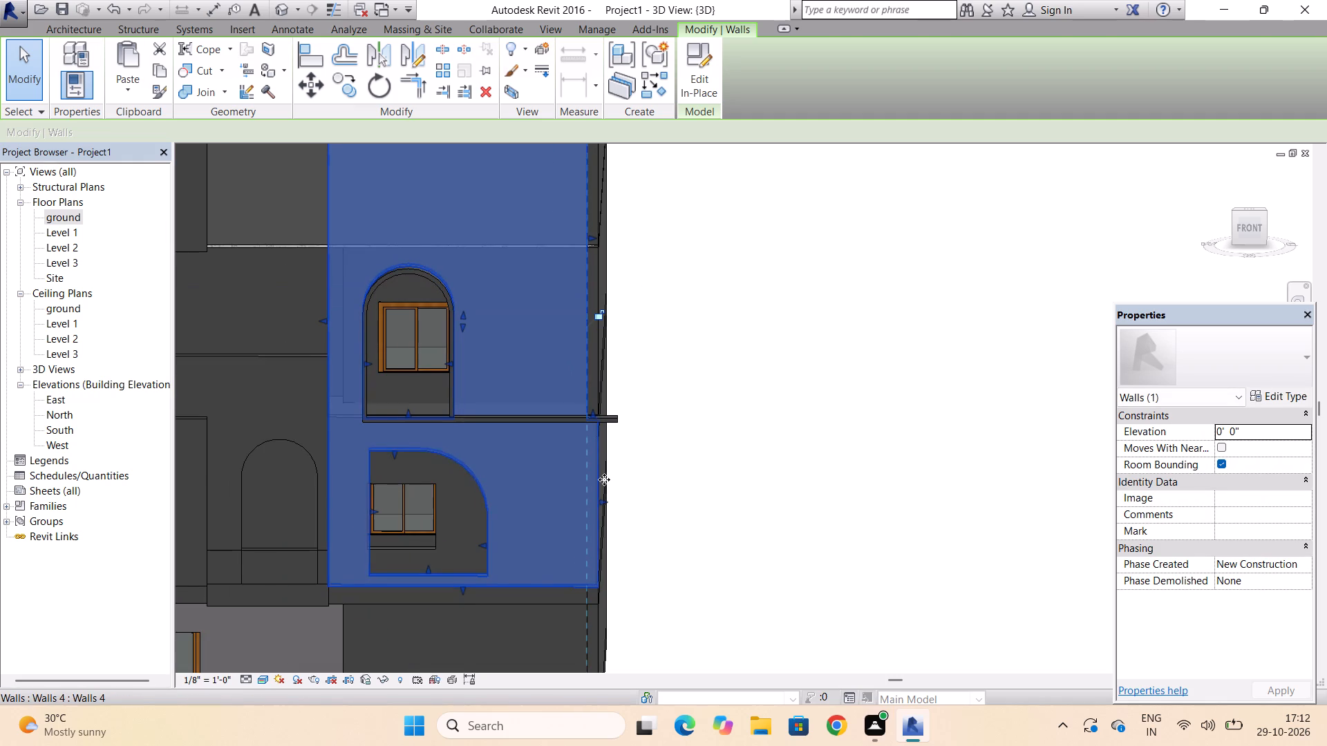
key("Escape")
key("Escape")
key("Escape")
Shorten the thin ledge on the Walls 5 arched-window element to end at the inner face of the front-right side wall.
left_click(612, 414)
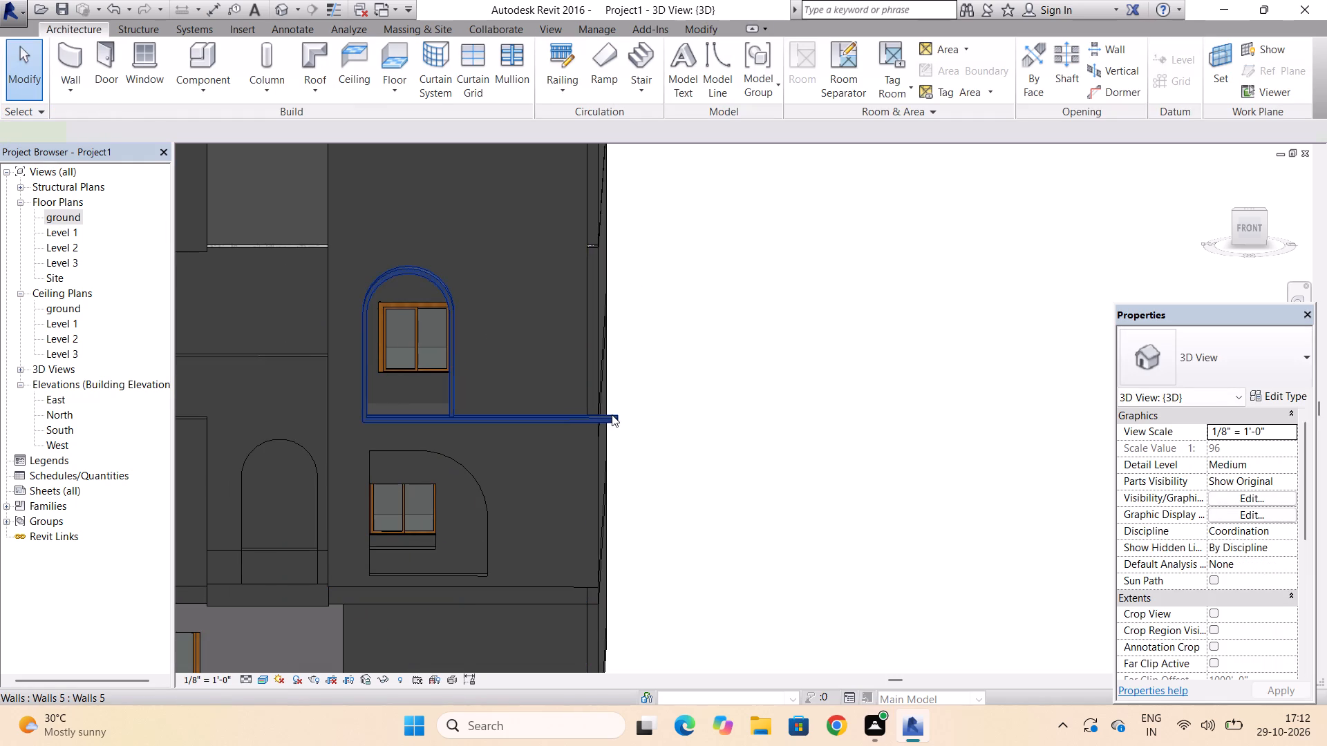
scroll(612, 419, "up", 3)
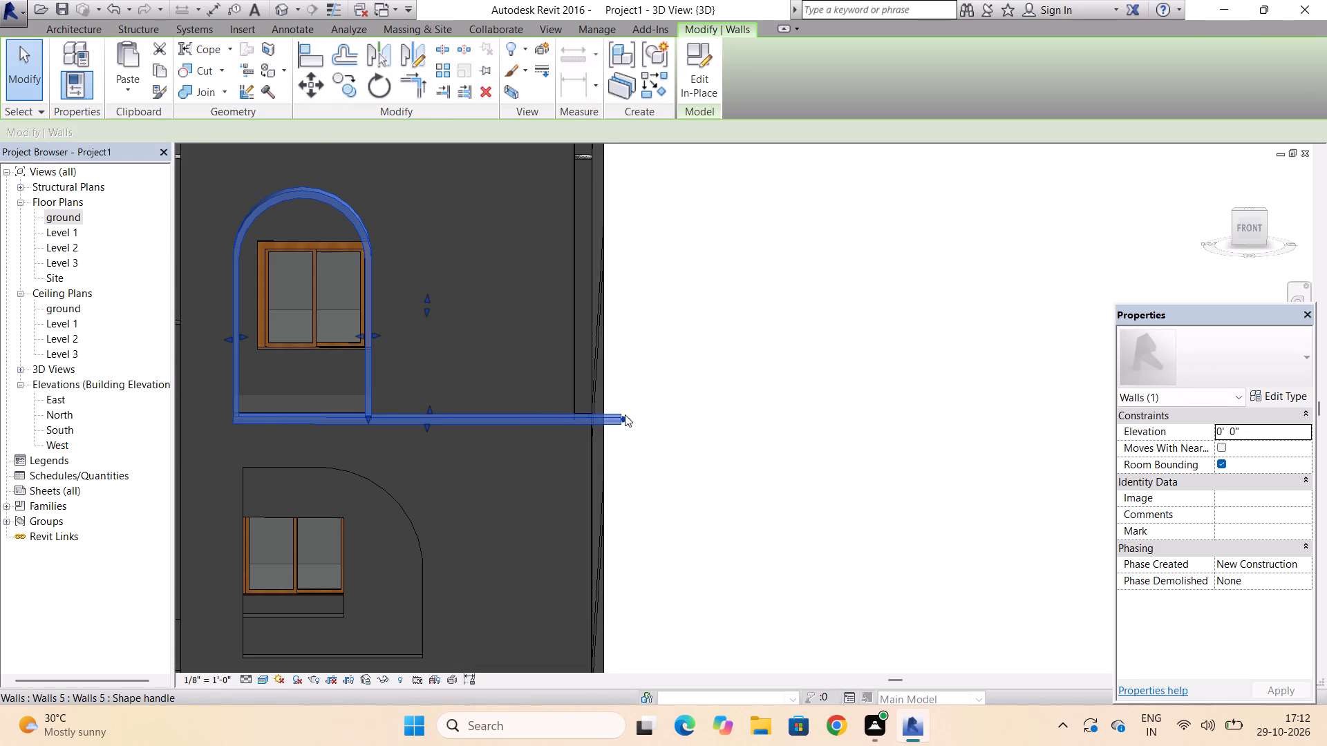
left_click_drag(625, 417, 579, 419)
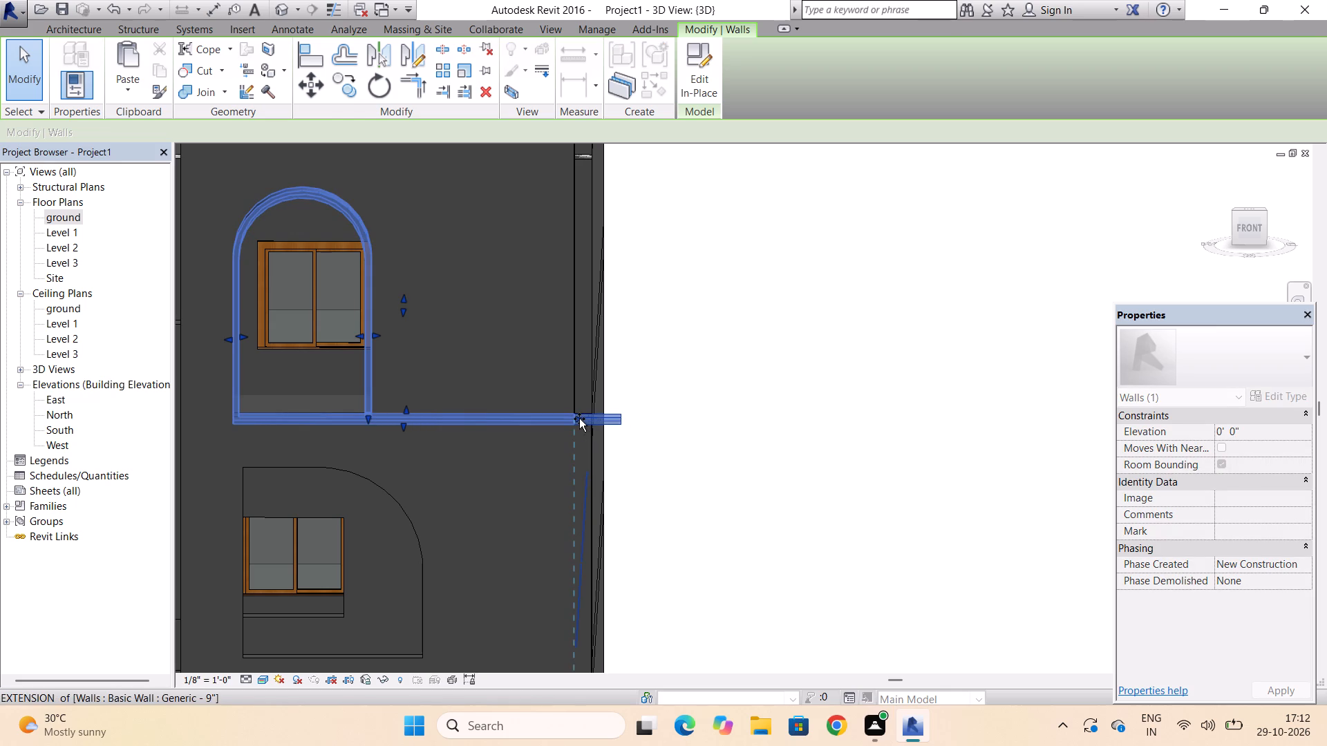
left_click_drag(579, 419, 575, 419)
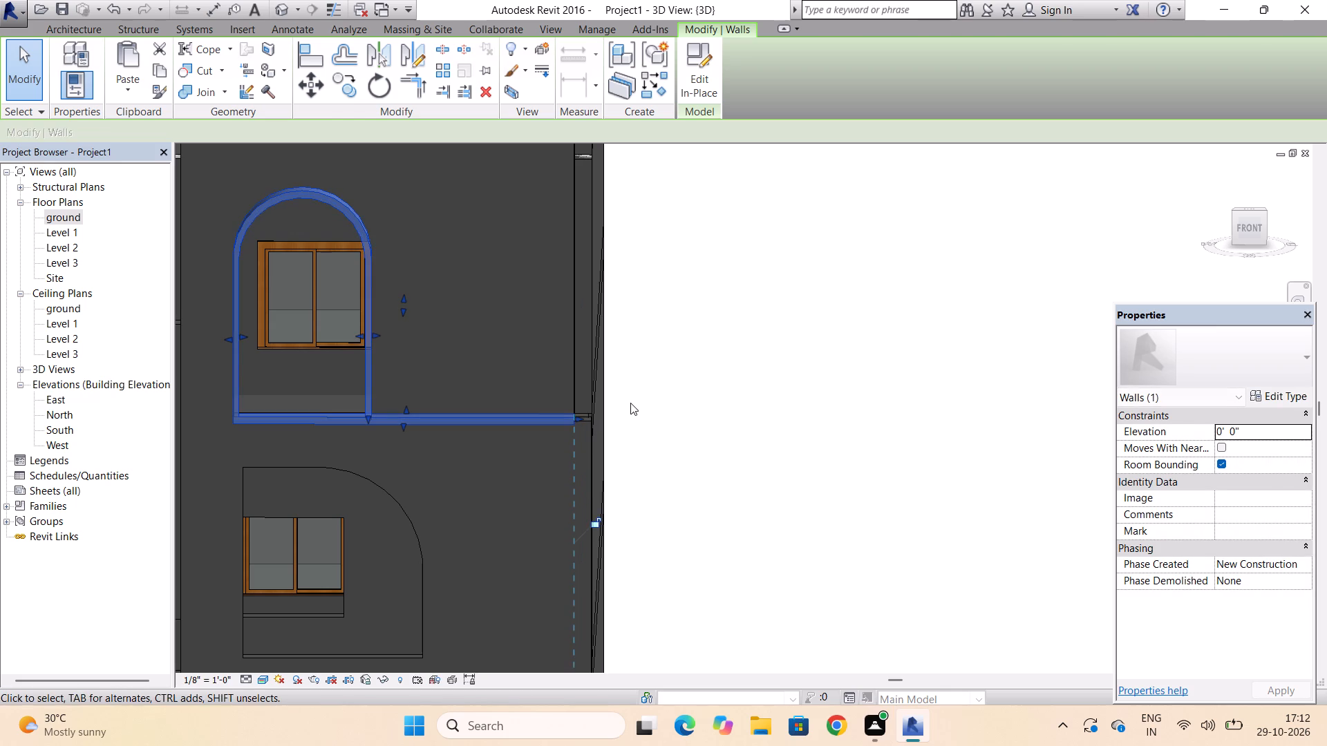
key("Escape")
key("Escape")
key("Escape")
key("Escape")
Inspect the corner joint between the Walls 5 ledge, the Walls 4 facade and the side wall from the front and the side.
scroll(572, 412, "up", 13)
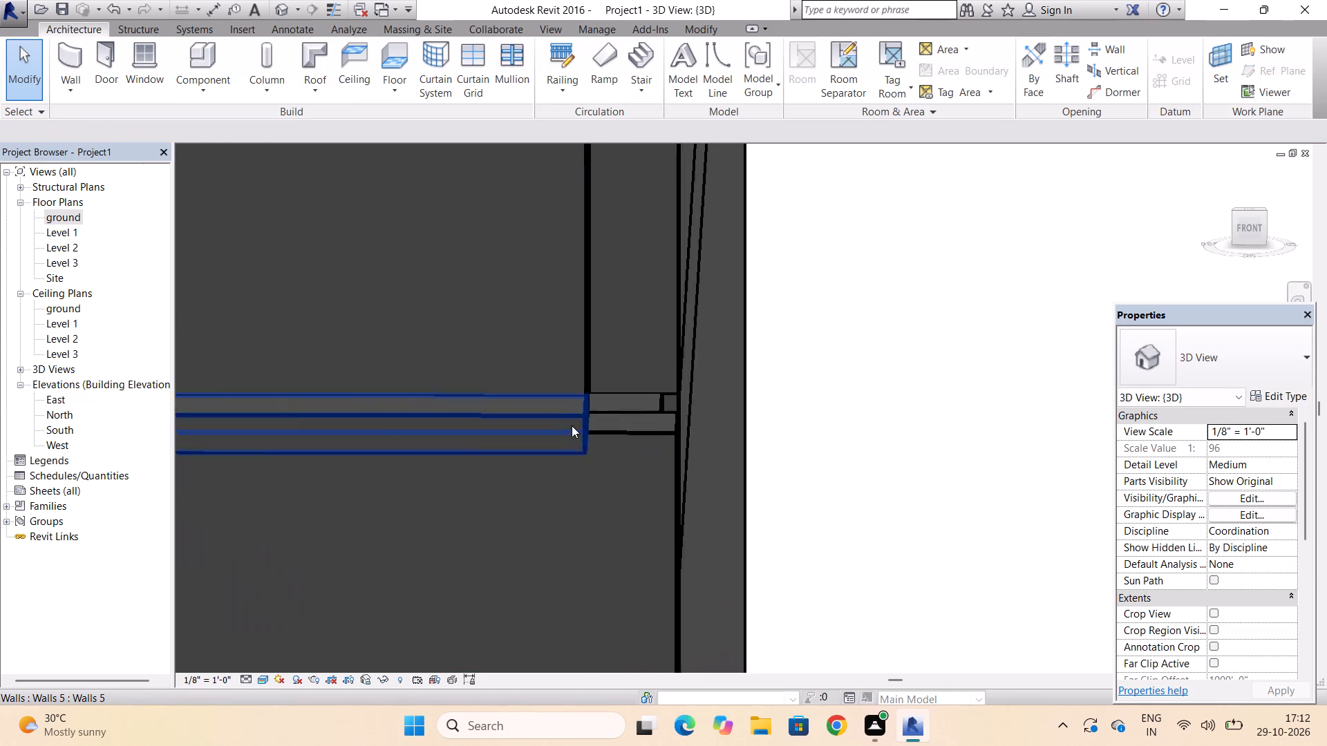
scroll(572, 425, "up", 2)
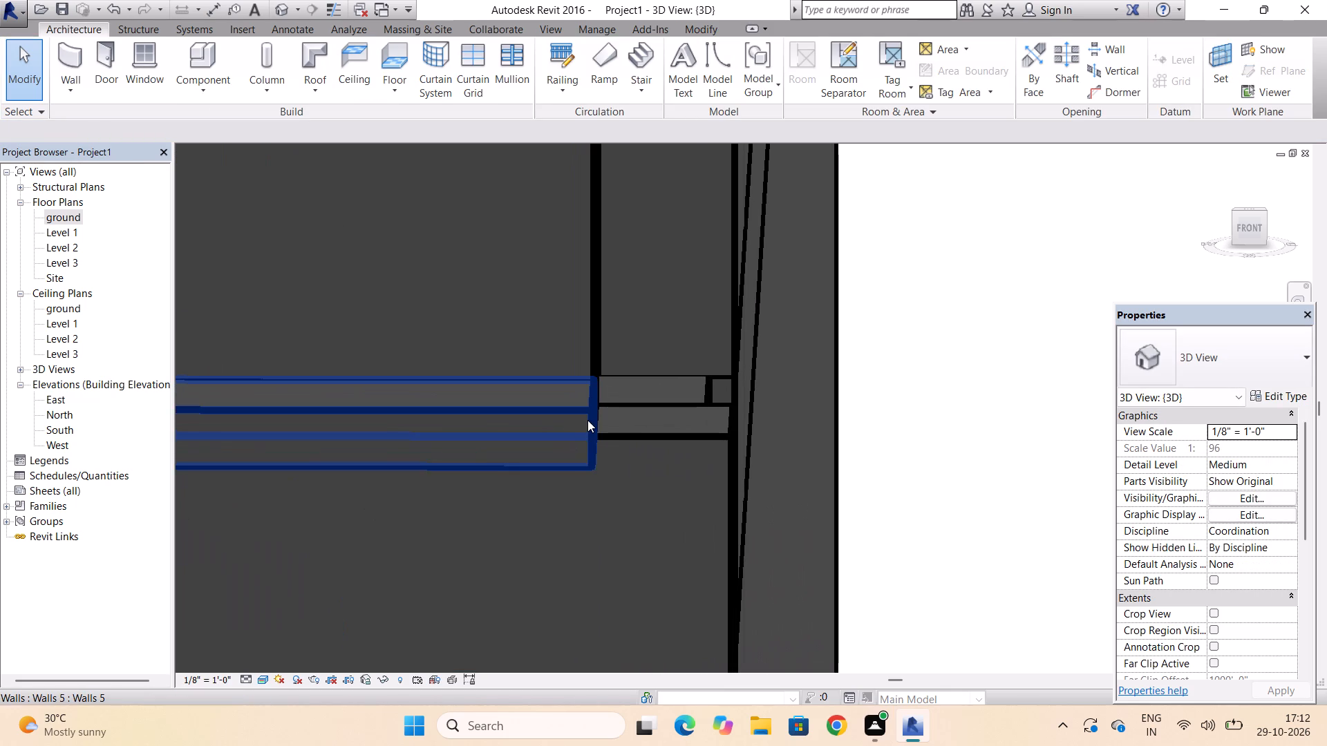
left_click(587, 420)
key("Escape")
key("Escape")
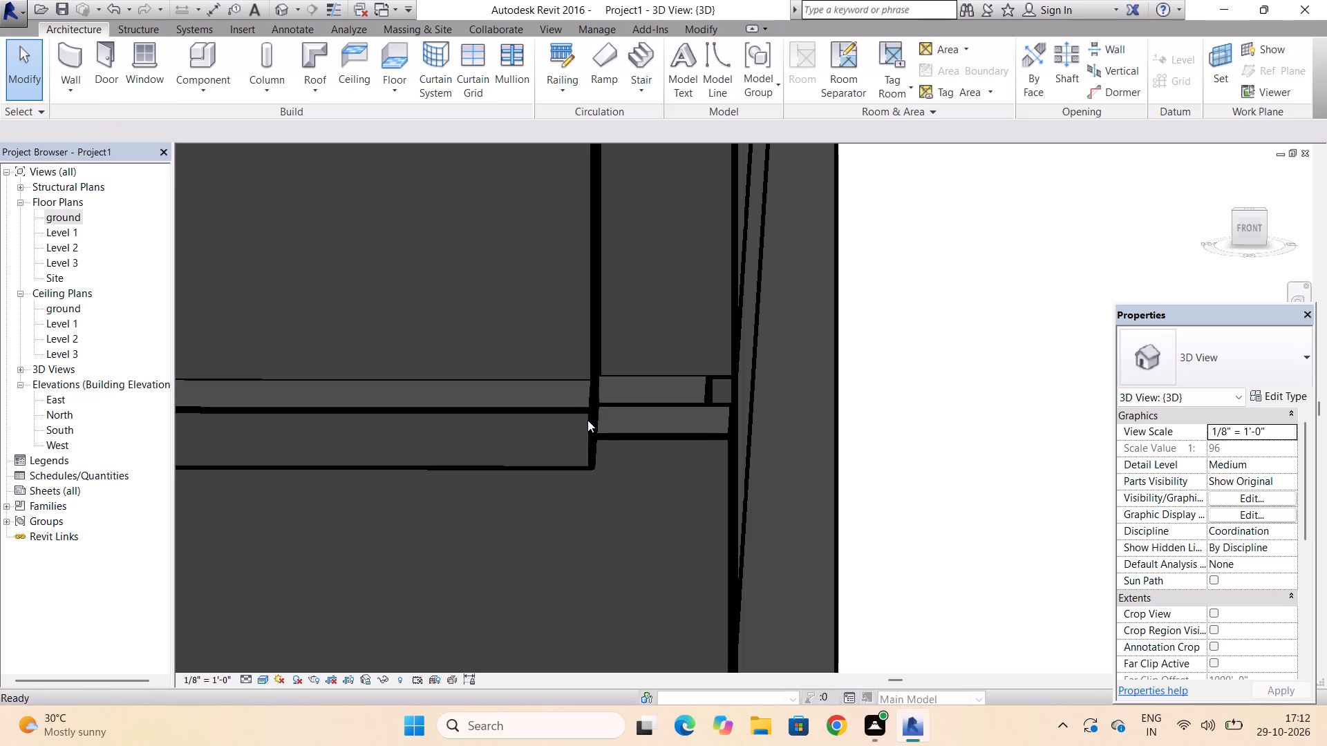
key("Escape")
key("Escape")
key("Escape")
key("Escape")
key("Escape")
scroll(568, 406, "down", 9)
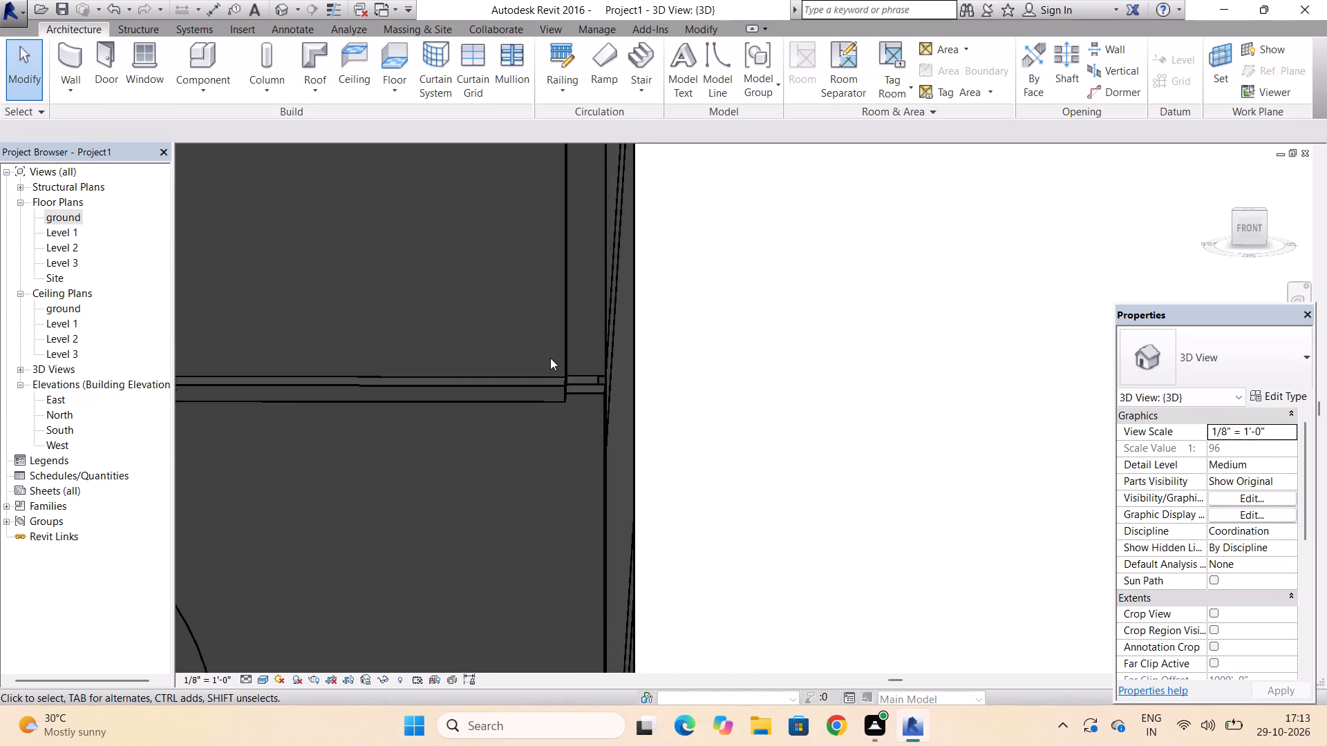
scroll(550, 358, "down", 7)
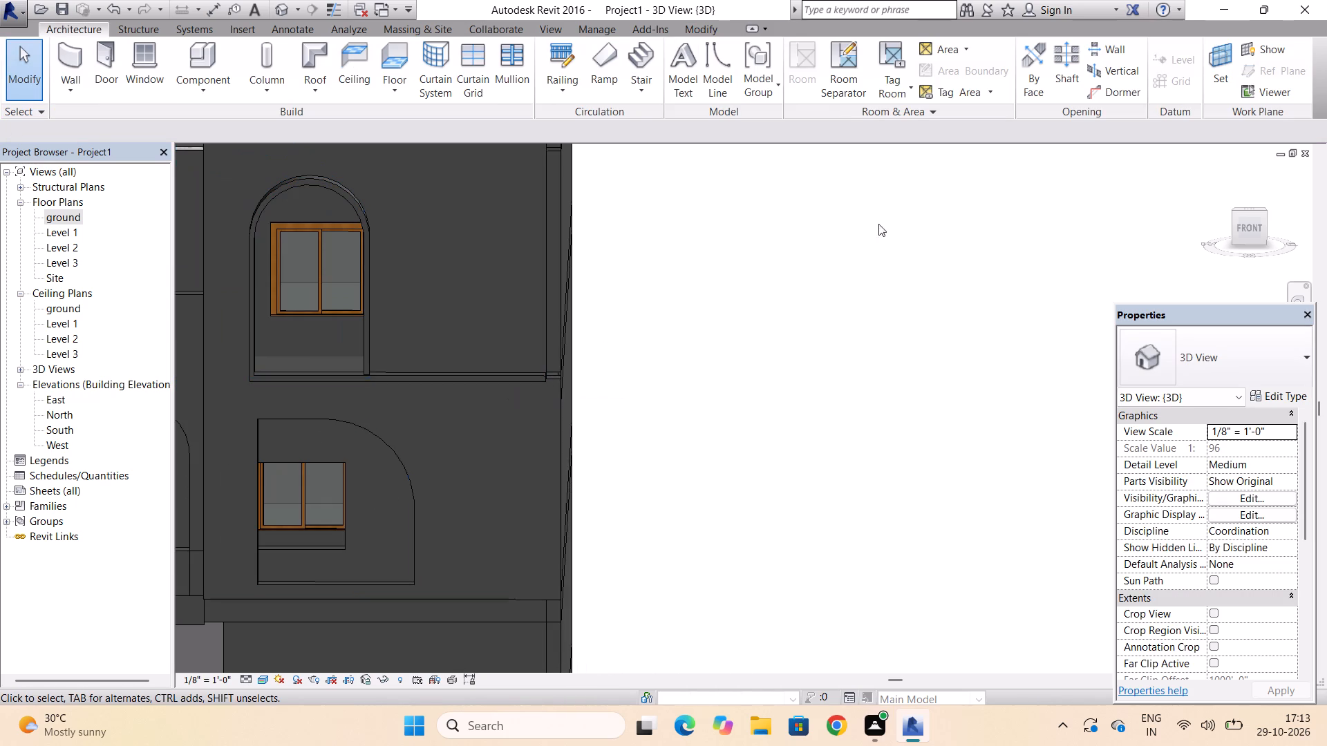
left_click_drag(1238, 216, 1120, 219)
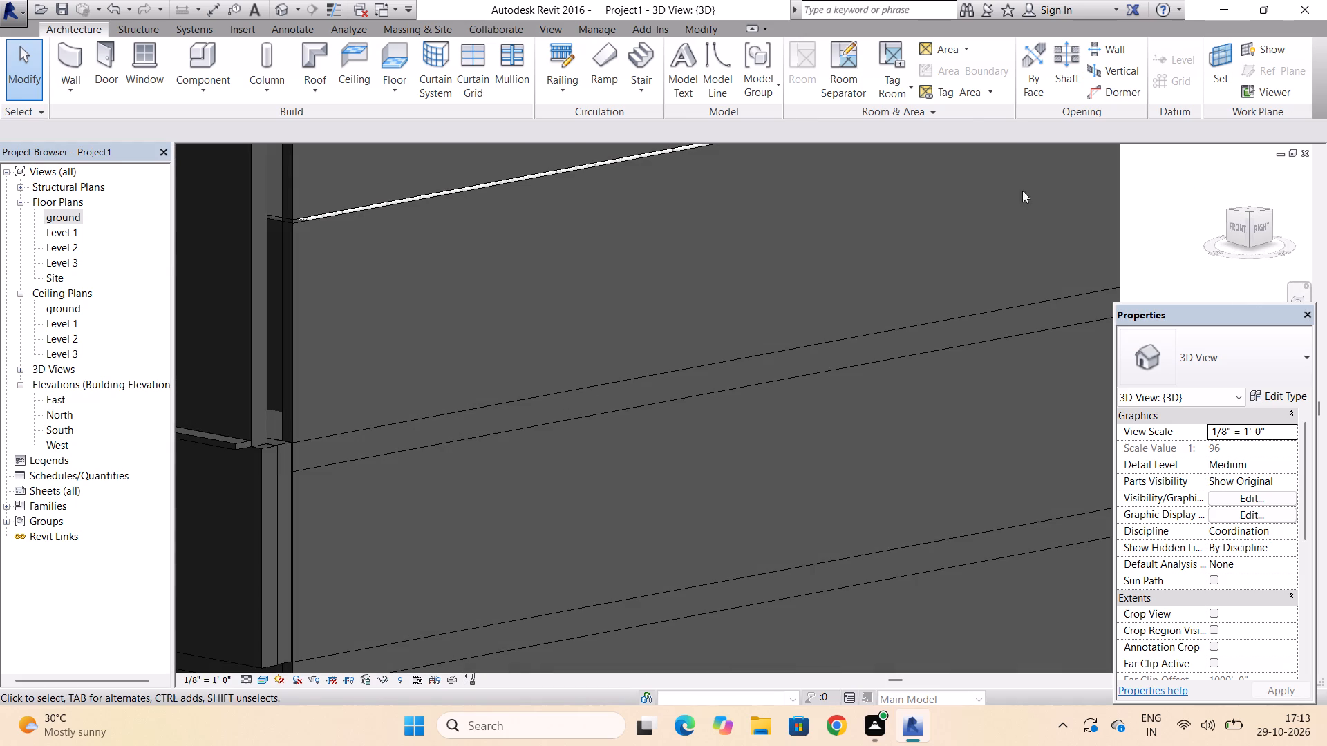
scroll(769, 192, "down", 4)
scroll(469, 318, "up", 3)
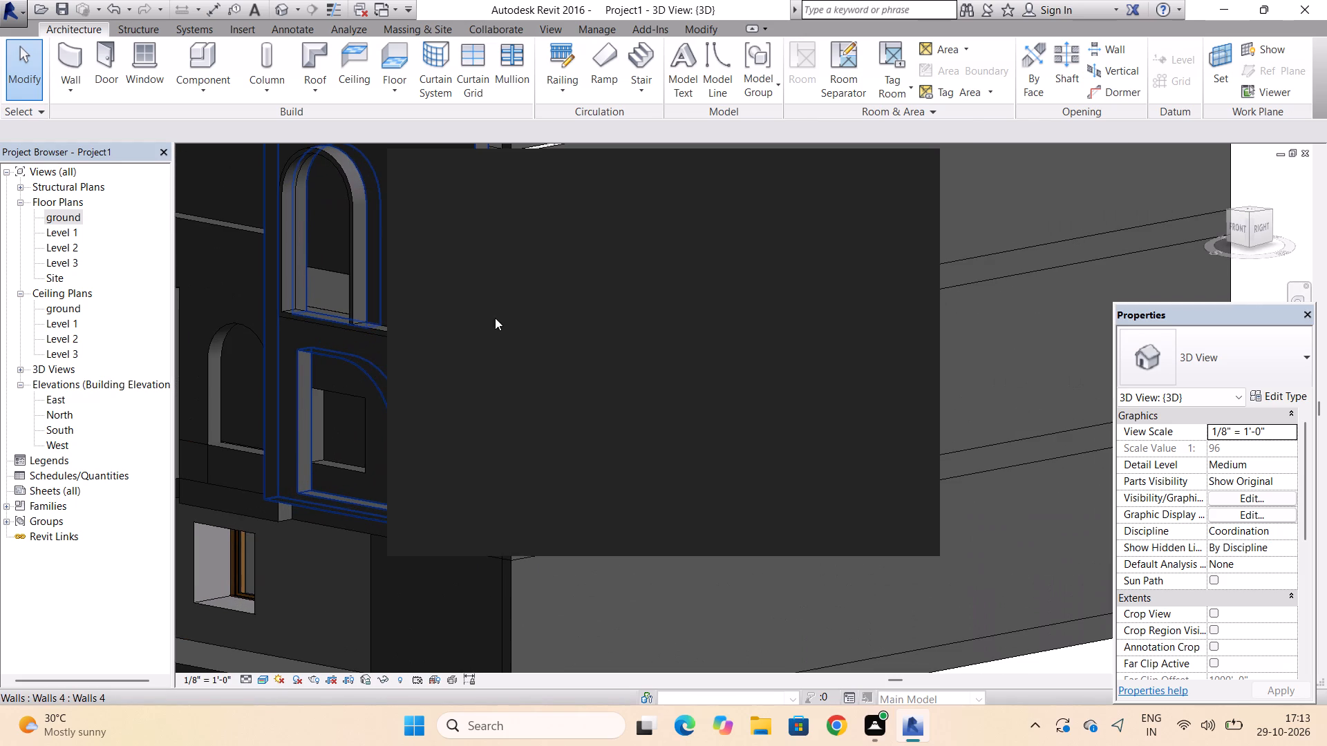
left_click(902, 172)
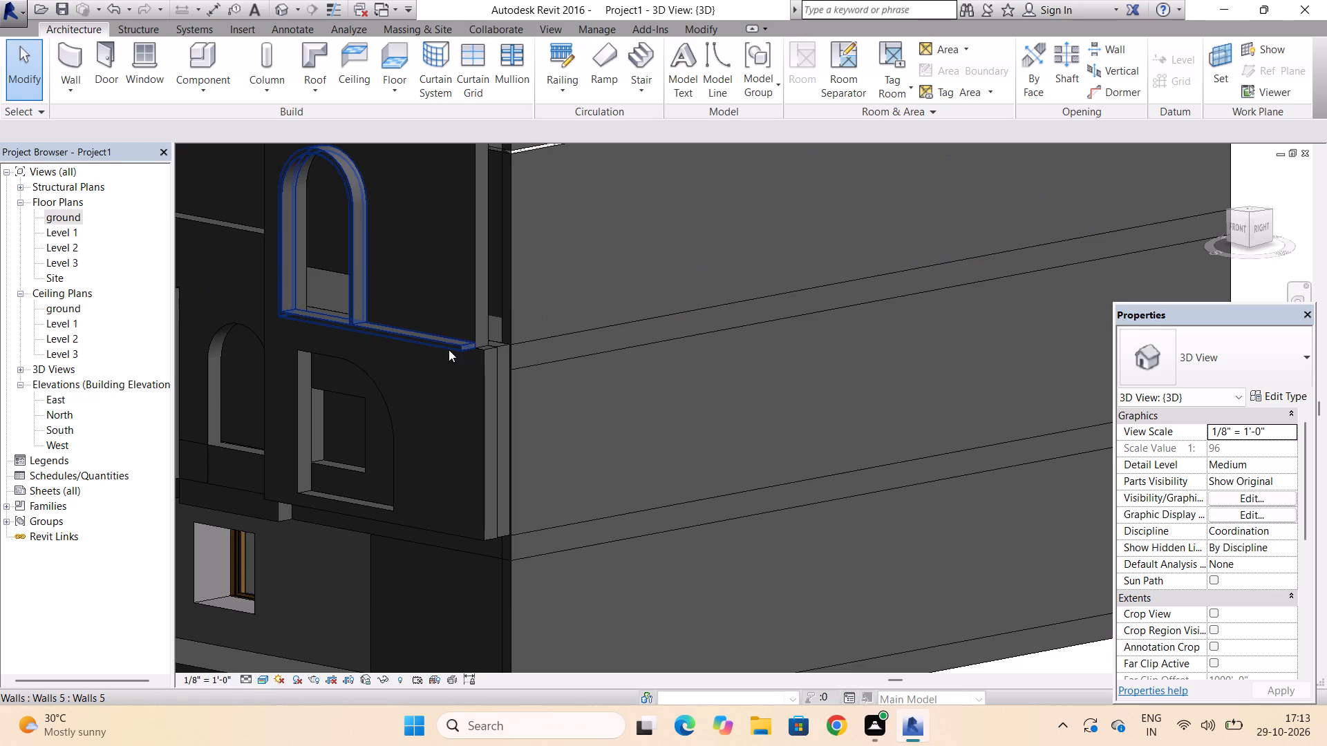
In the Level 1 plan, extend the front end of the front-right 9" side wall to the outer face of Walls 3, making it 6'-3" long.
left_click(506, 297)
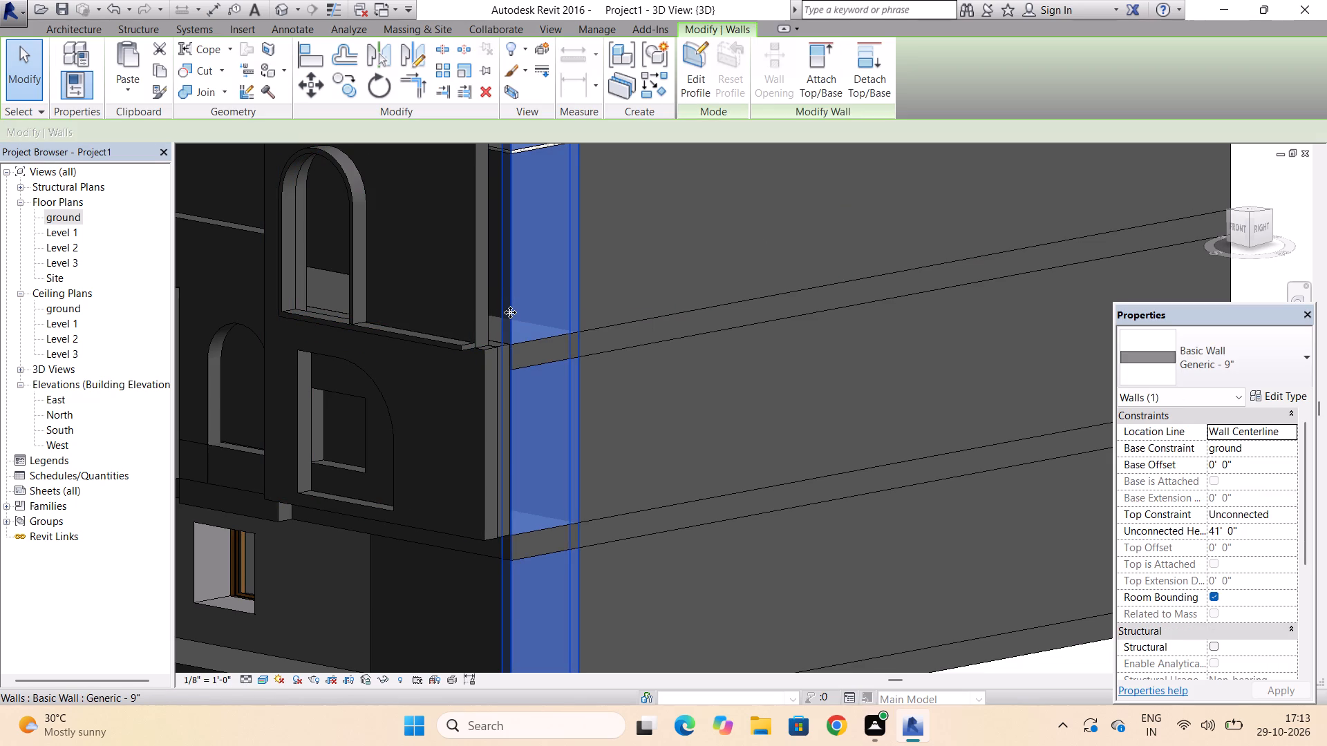
scroll(510, 312, "down", 6)
scroll(500, 356, "up", 2)
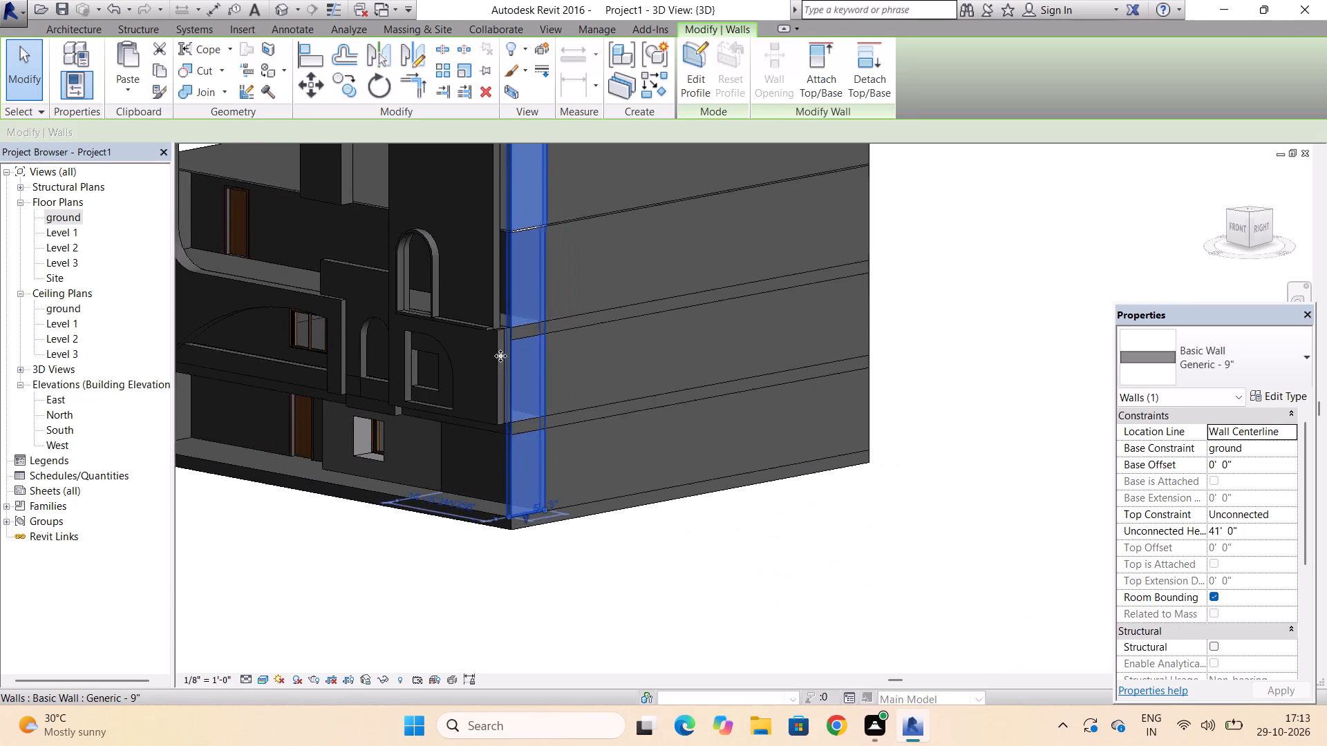
scroll(500, 356, "up", 9)
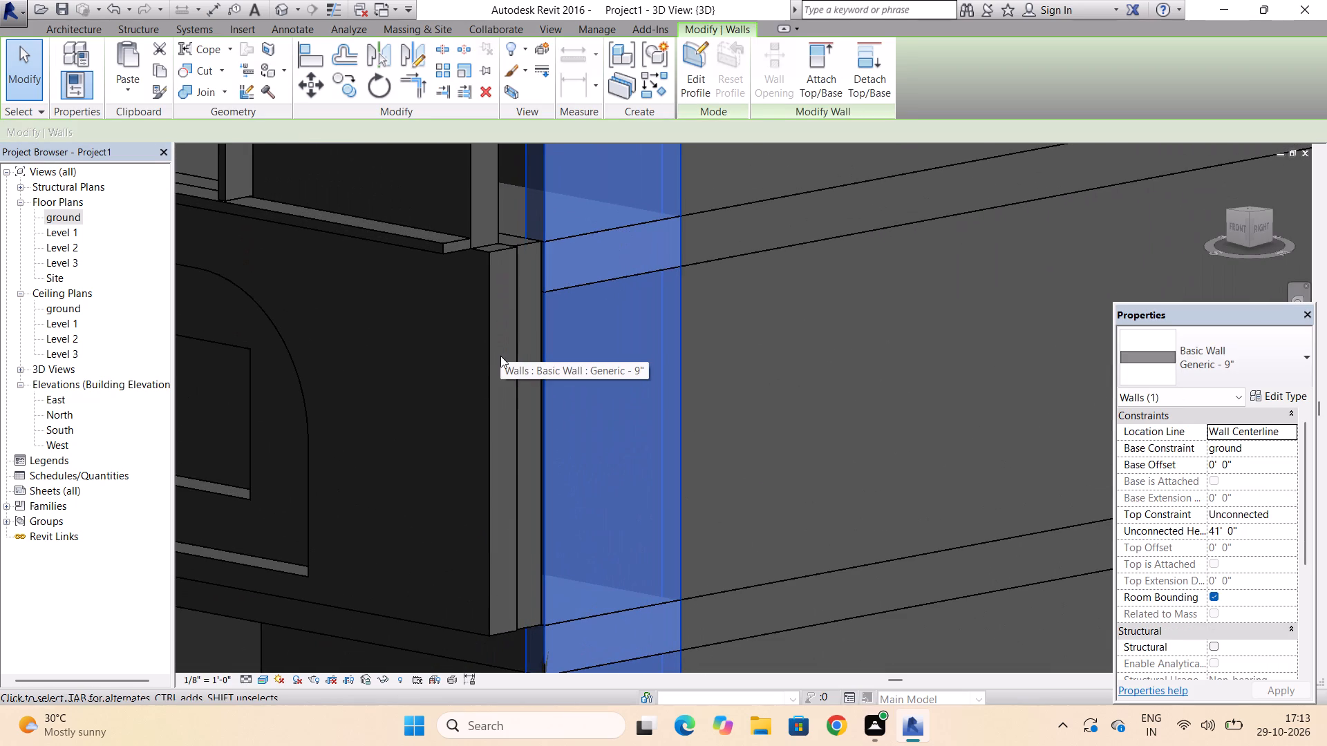
left_click(75, 217)
double_click(75, 217)
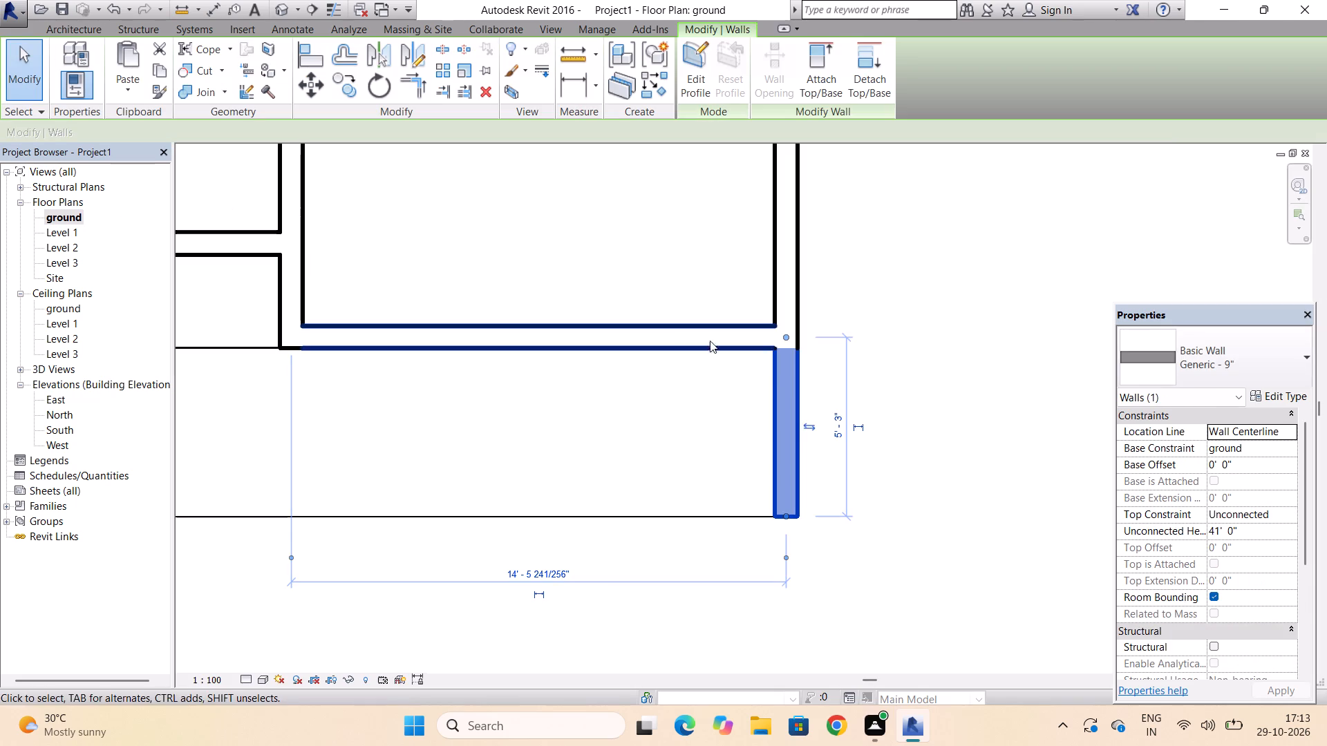
scroll(796, 516, "up", 5)
scroll(796, 516, "down", 4)
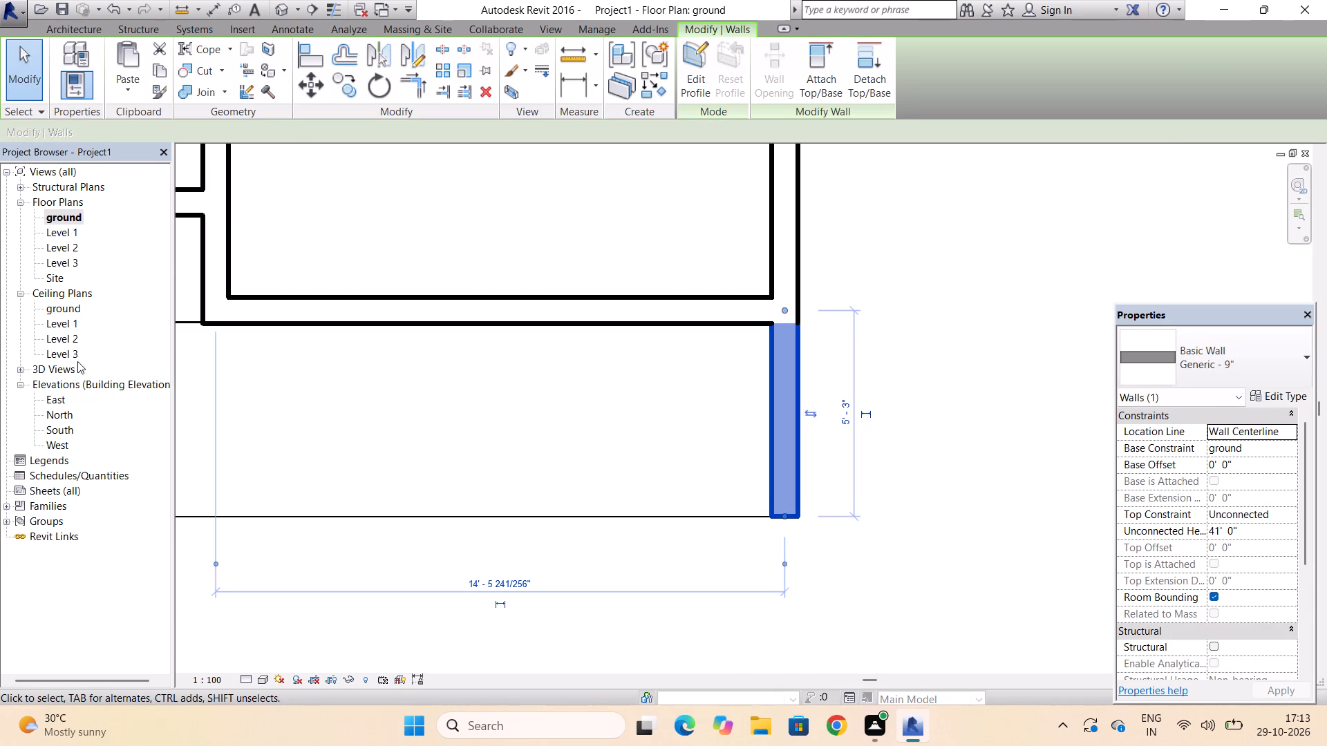
double_click(50, 229)
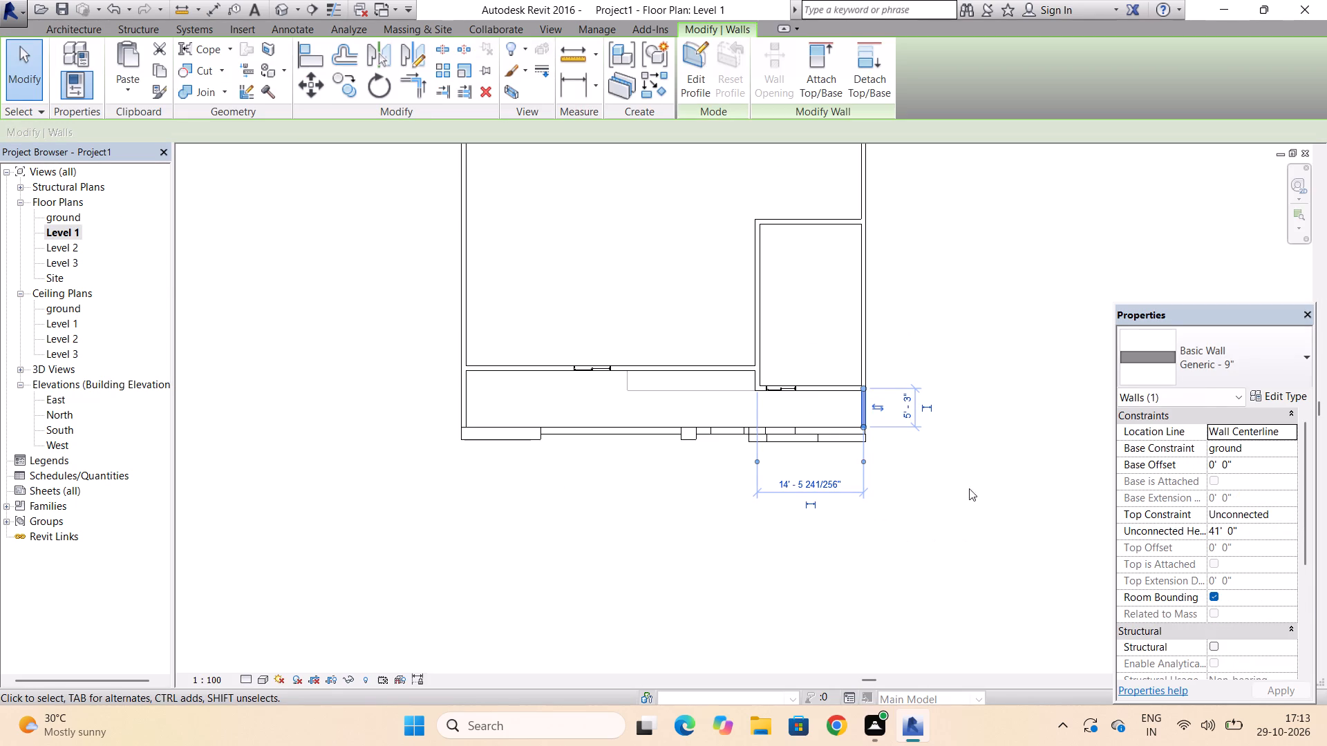
scroll(904, 454, "up", 10)
scroll(766, 390, "up", 2)
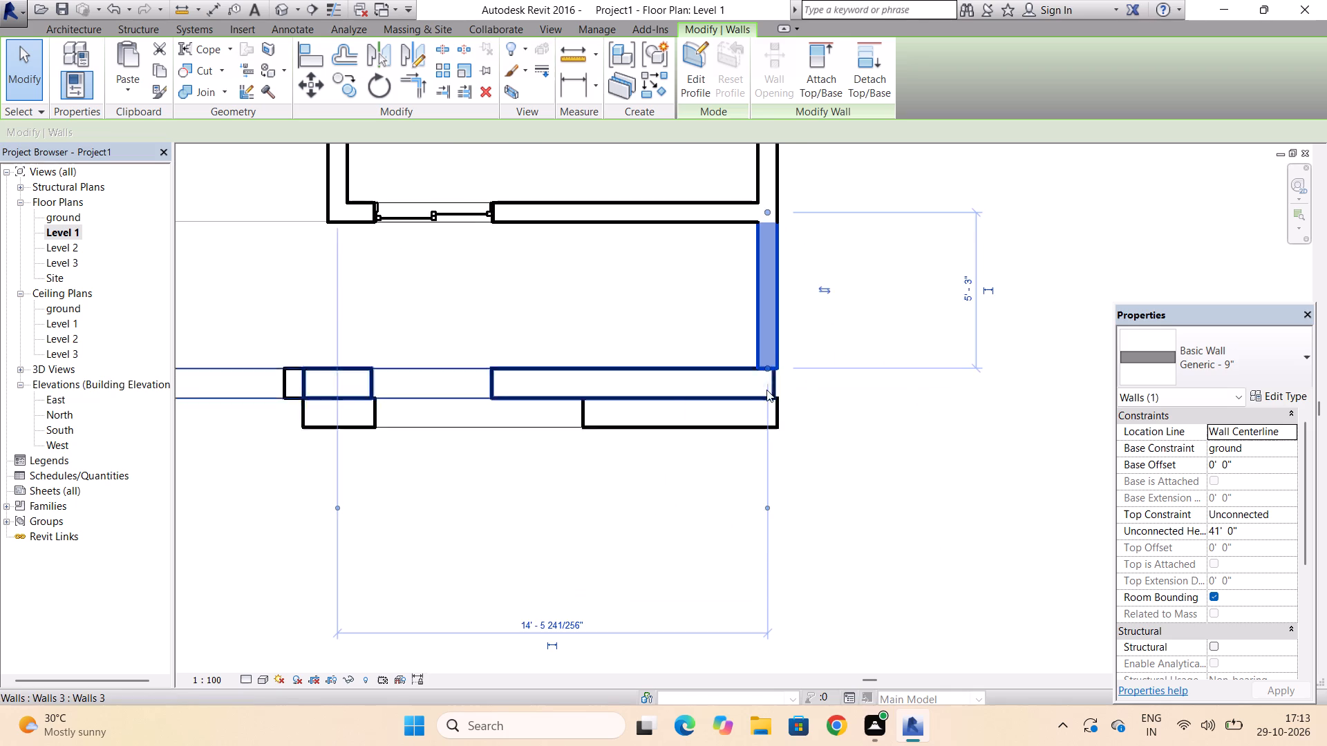
scroll(766, 390, "up", 2)
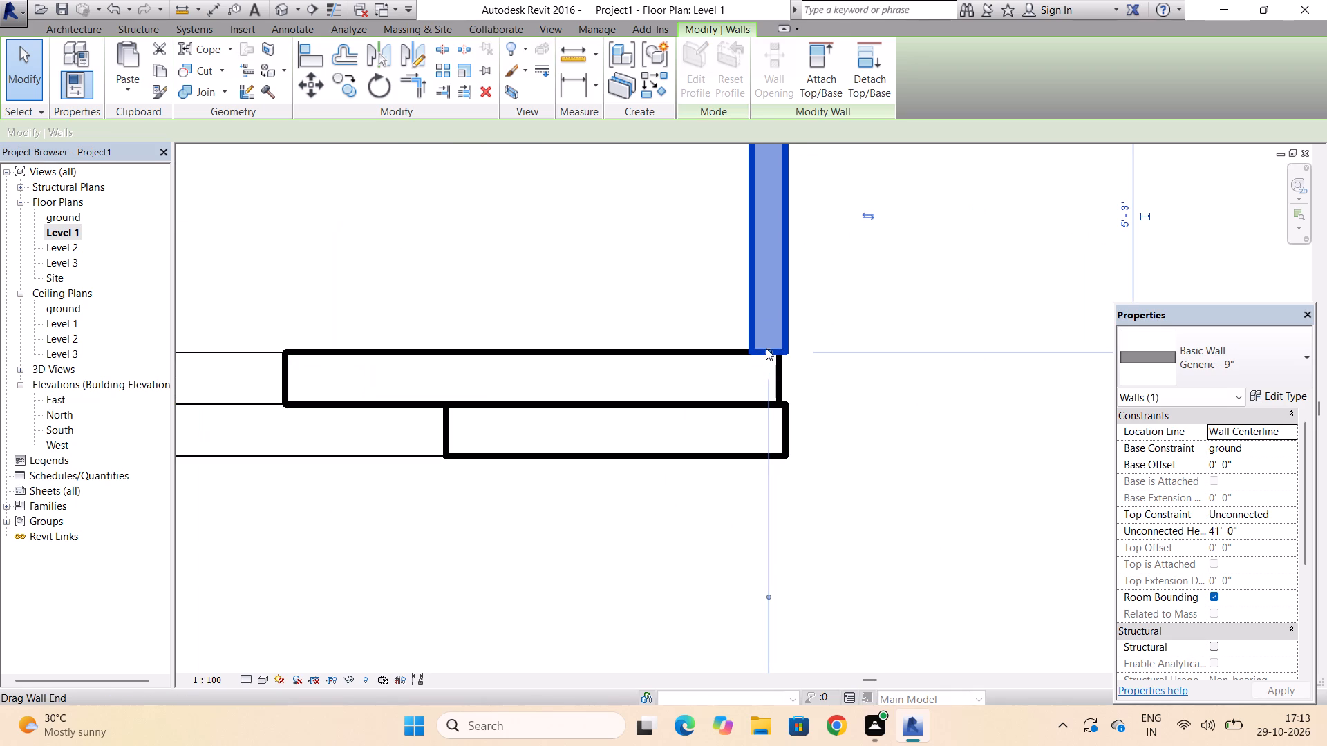
left_click_drag(769, 350, 771, 396)
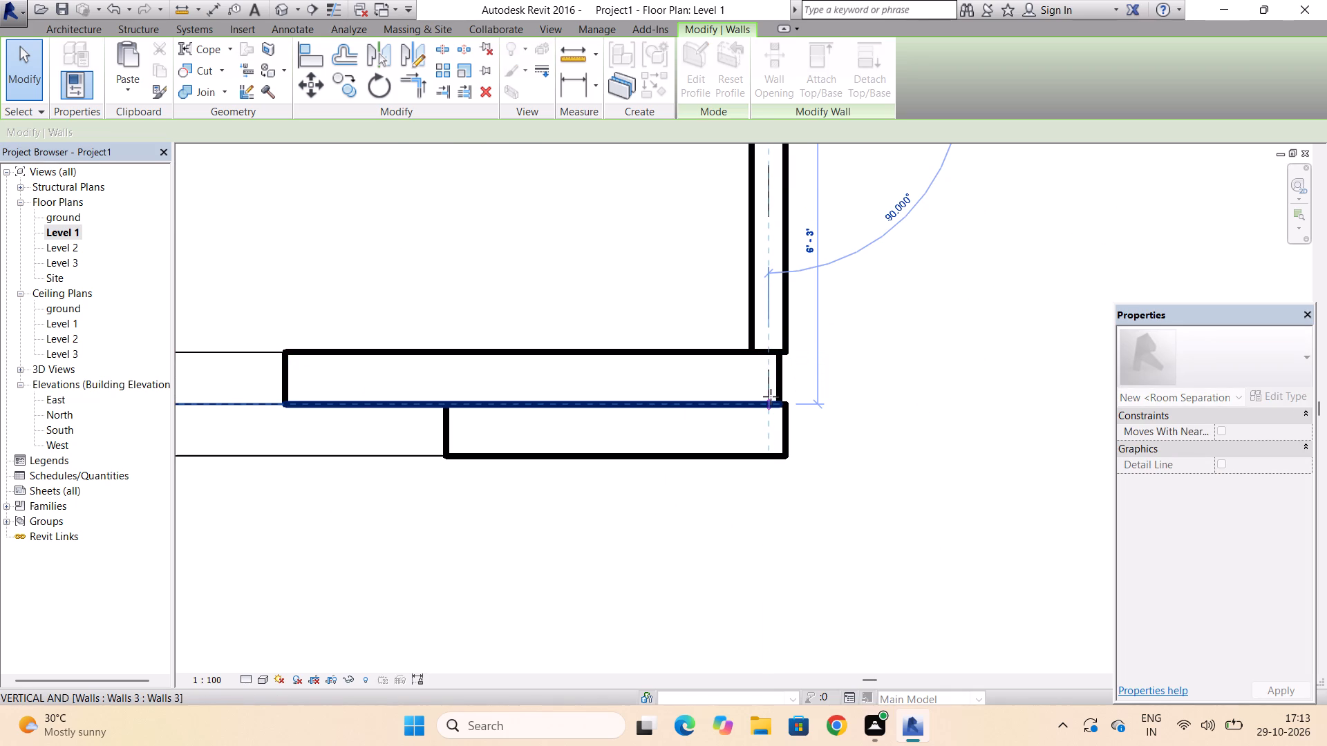
left_click_drag(771, 396, 771, 403)
left_click(771, 403)
key("Escape")
key("Escape")
key("Escape")
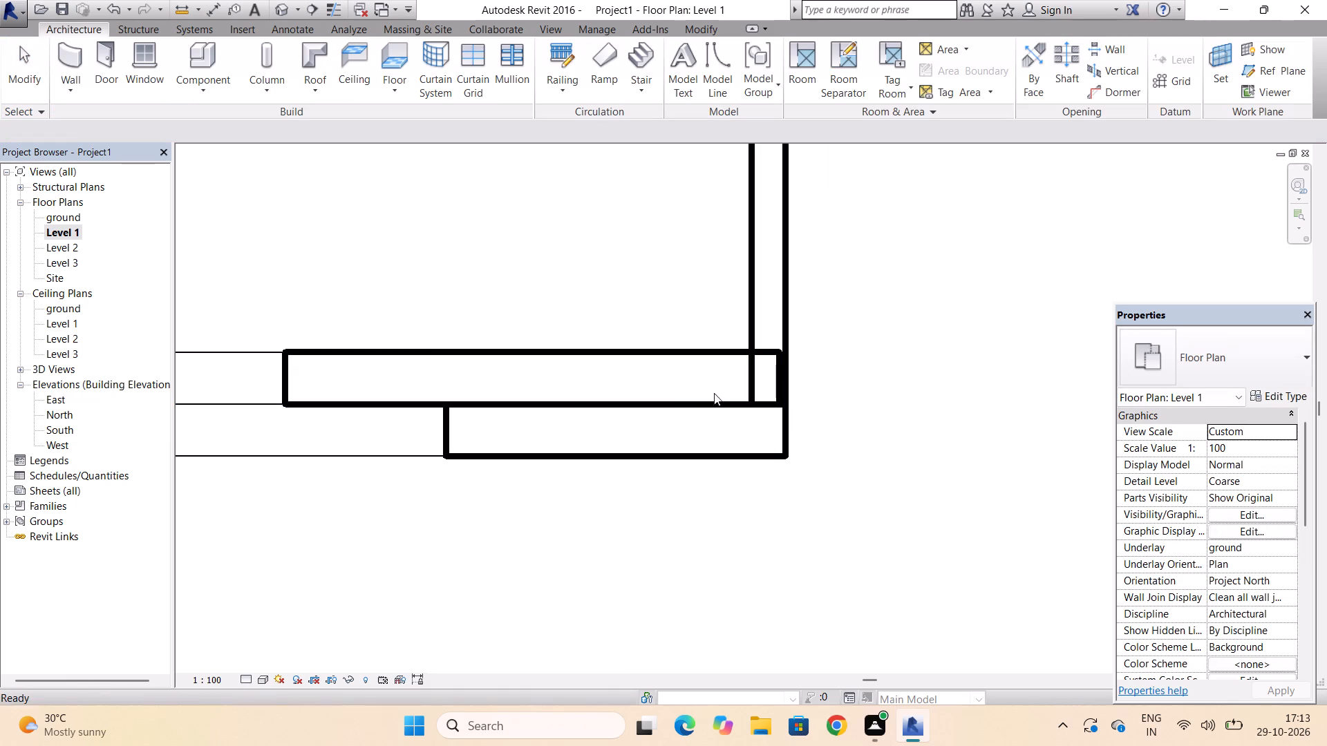
key("Escape")
Examine the front-right corner in 3D, where the extended side wall meets the Walls 4 facade and its ledge.
left_click(279, 13)
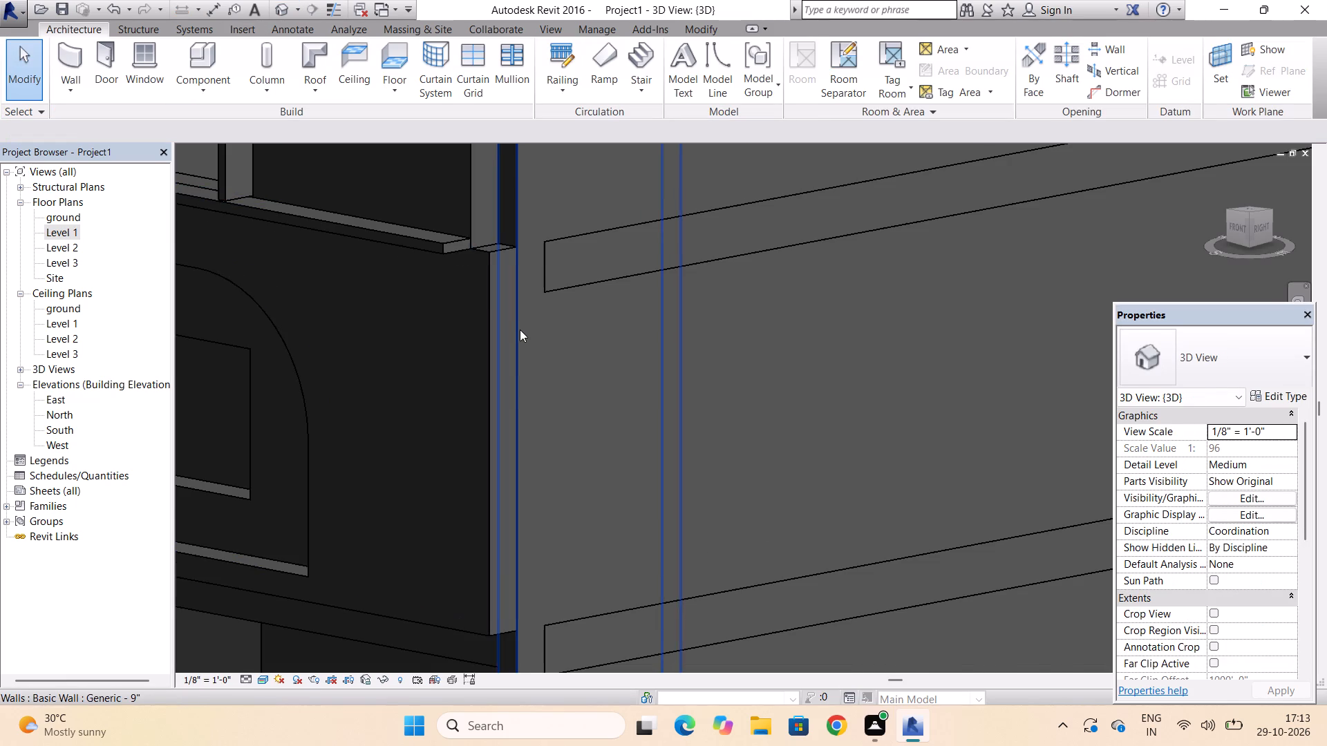
scroll(520, 329, "down", 14)
scroll(509, 244, "up", 4)
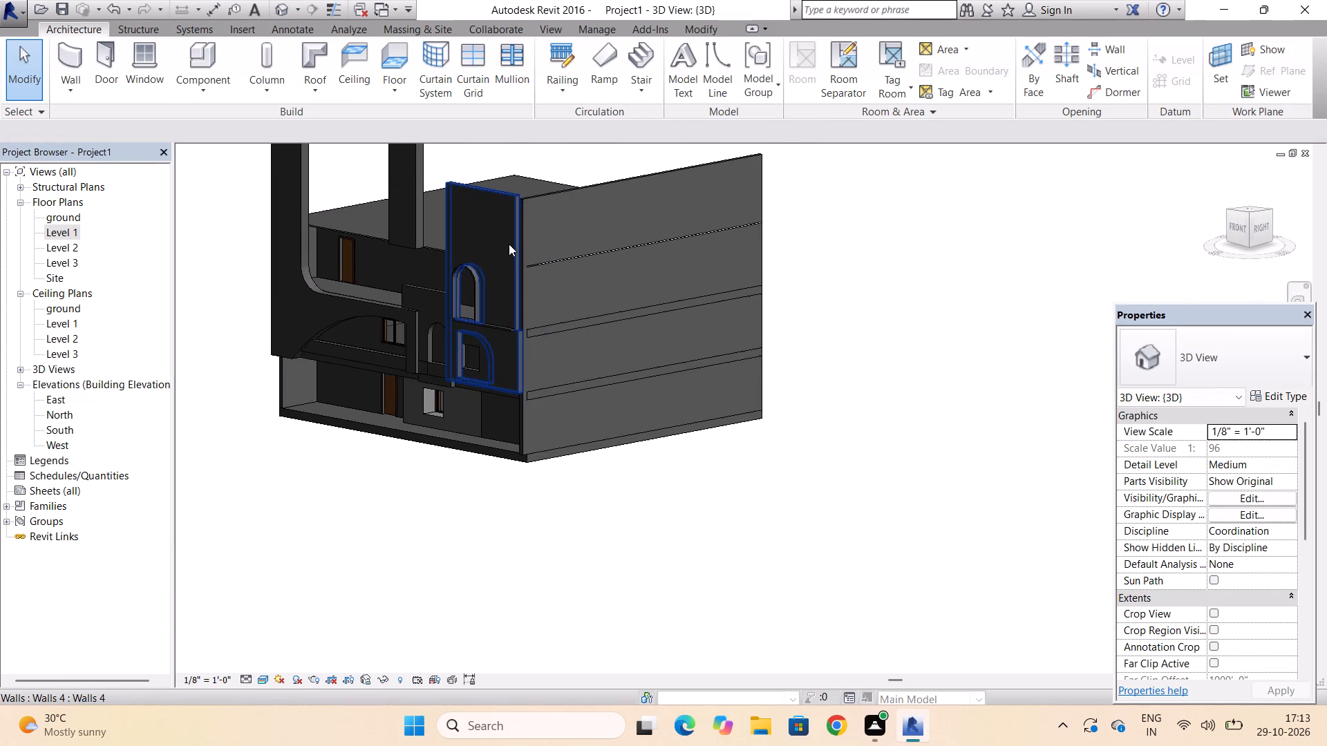
scroll(509, 244, "up", 5)
scroll(509, 244, "down", 3)
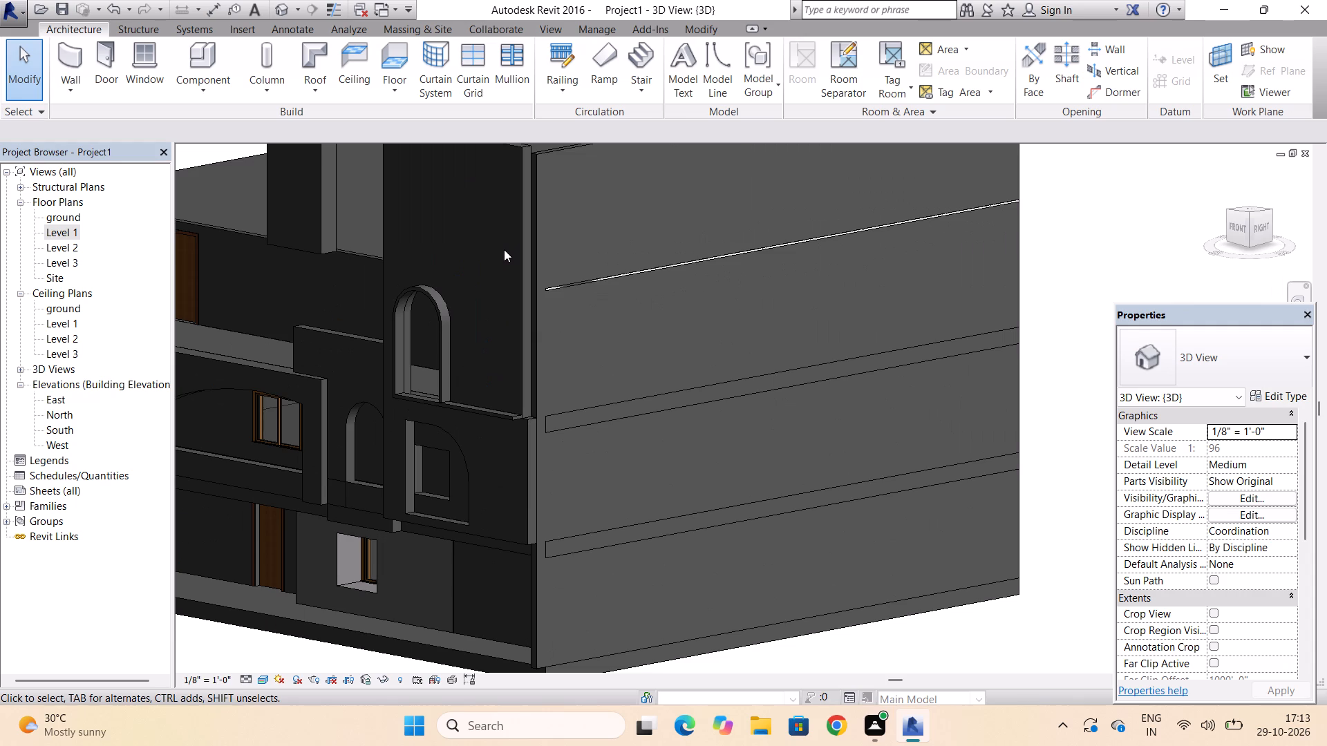
scroll(533, 412, "up", 11)
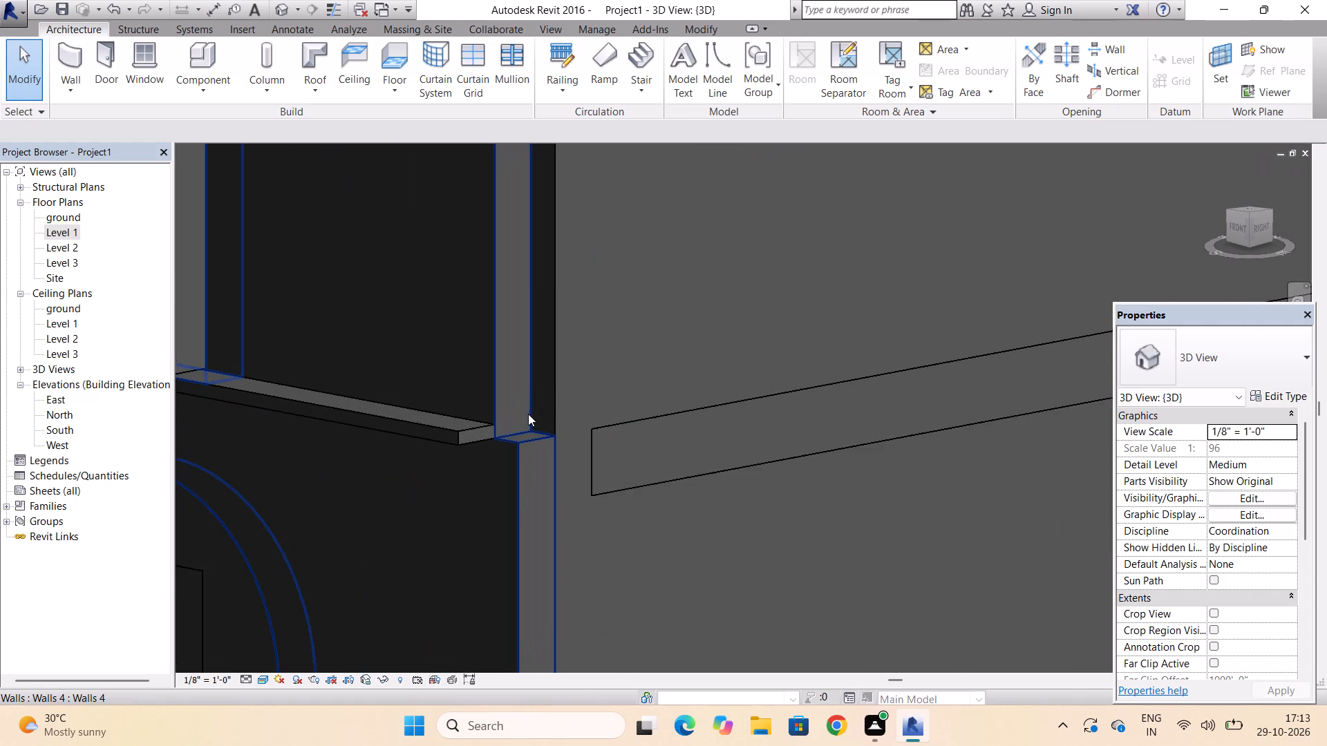
scroll(528, 414, "down", 11)
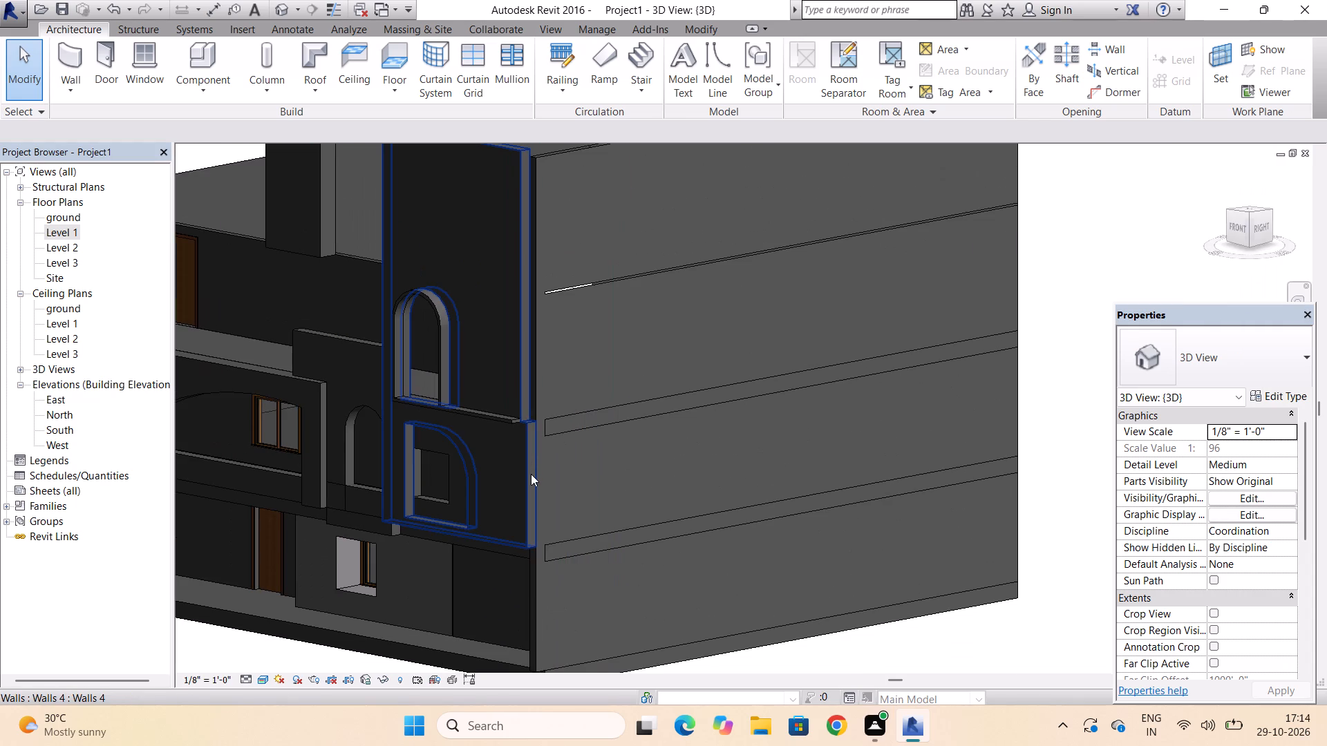
Pull the outer edge of the Walls 4 facade's lower section inward, past the inner face of the front-right side wall.
left_click(531, 474)
scroll(531, 501, "up", 8)
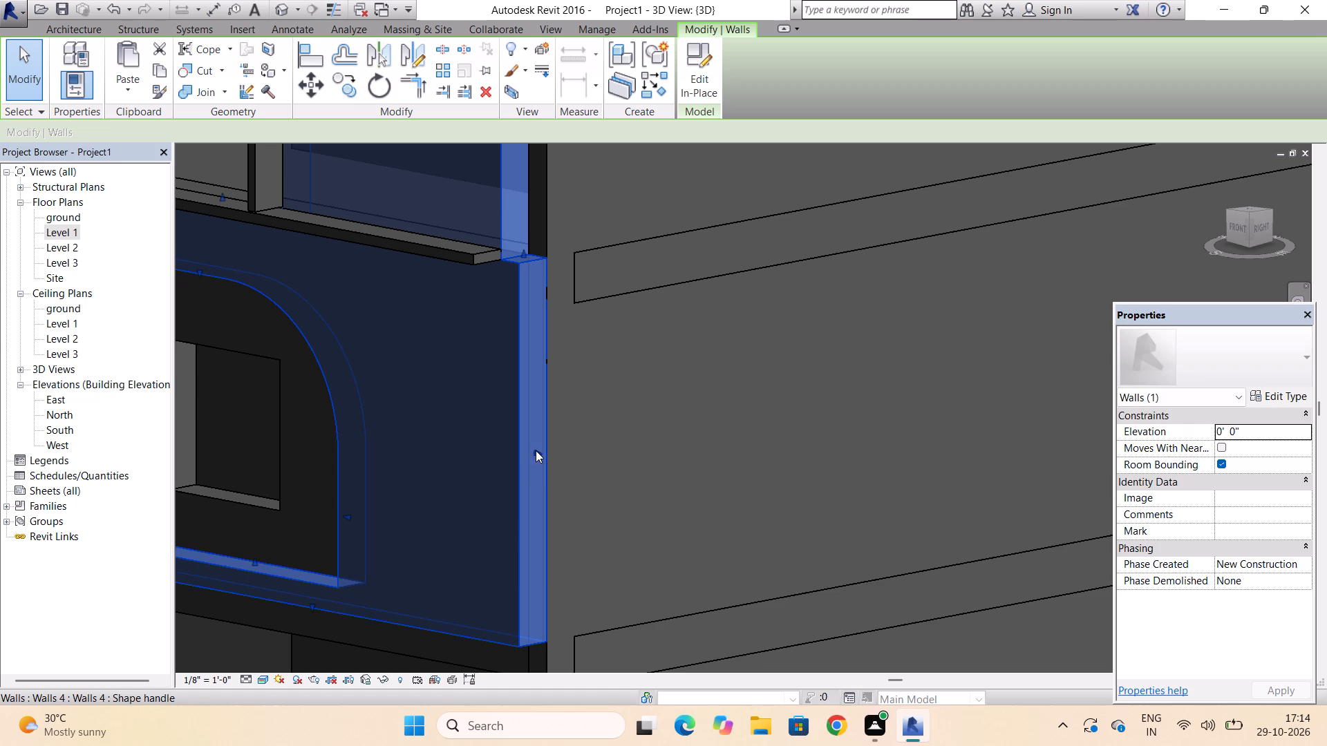
left_click_drag(536, 450, 498, 451)
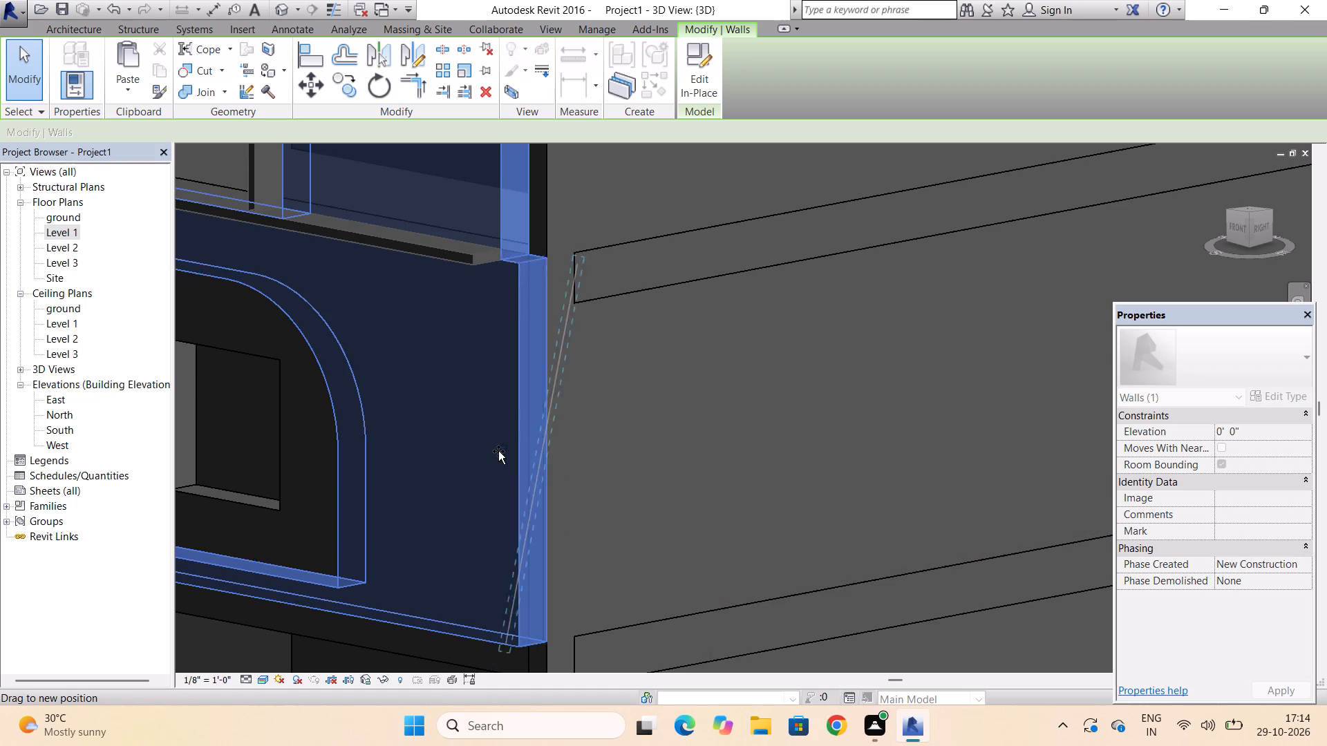
left_click_drag(498, 451, 488, 451)
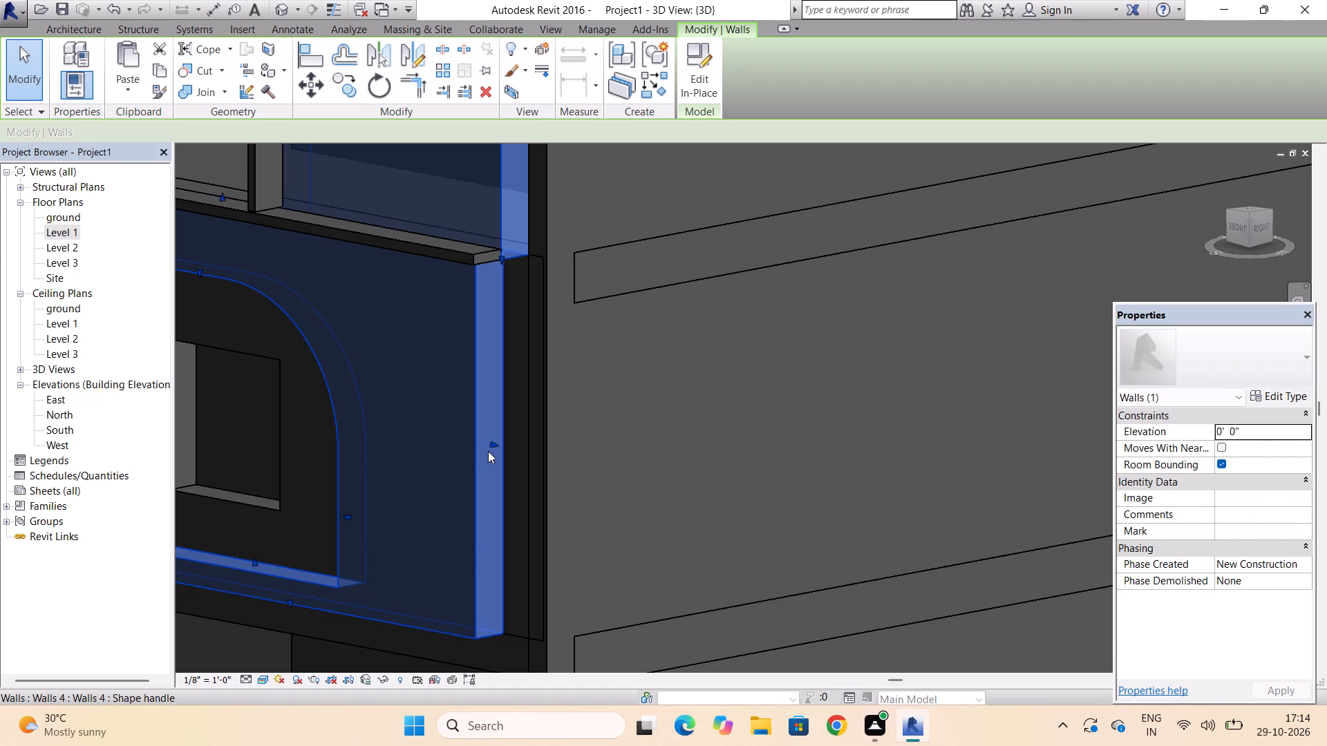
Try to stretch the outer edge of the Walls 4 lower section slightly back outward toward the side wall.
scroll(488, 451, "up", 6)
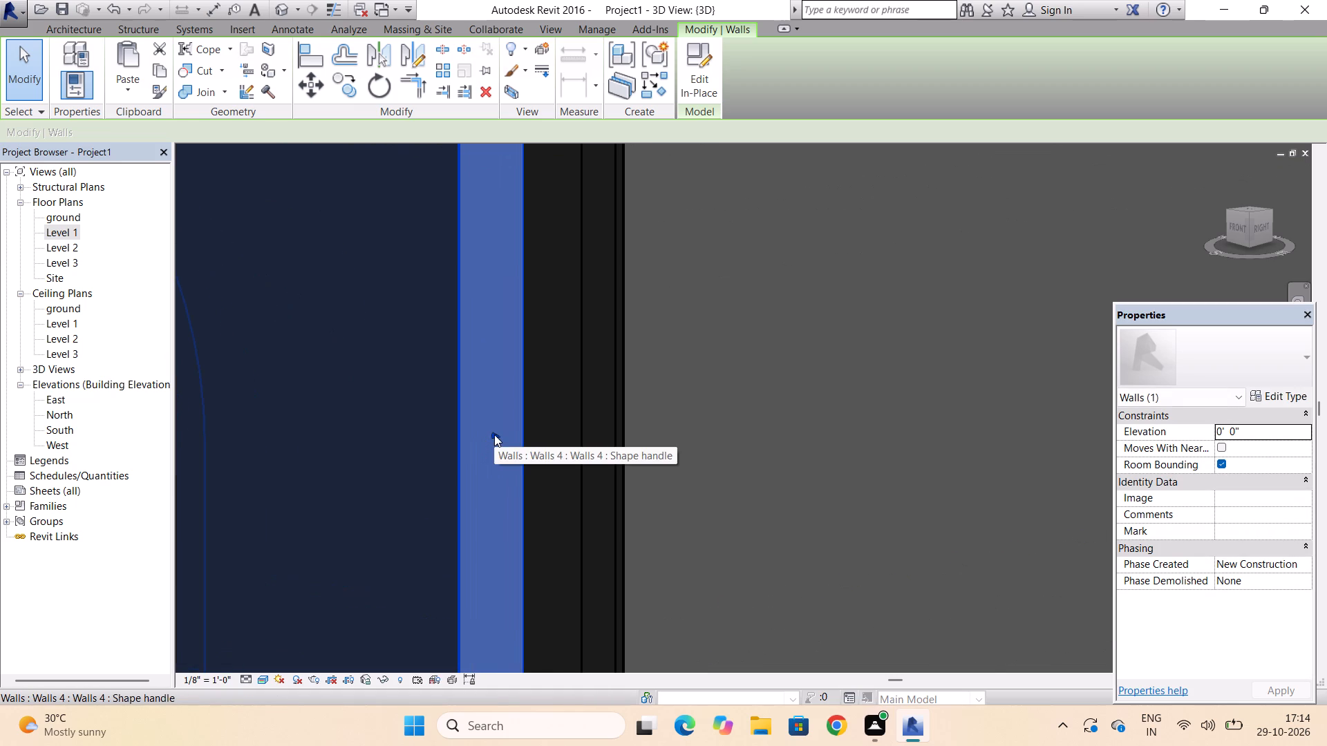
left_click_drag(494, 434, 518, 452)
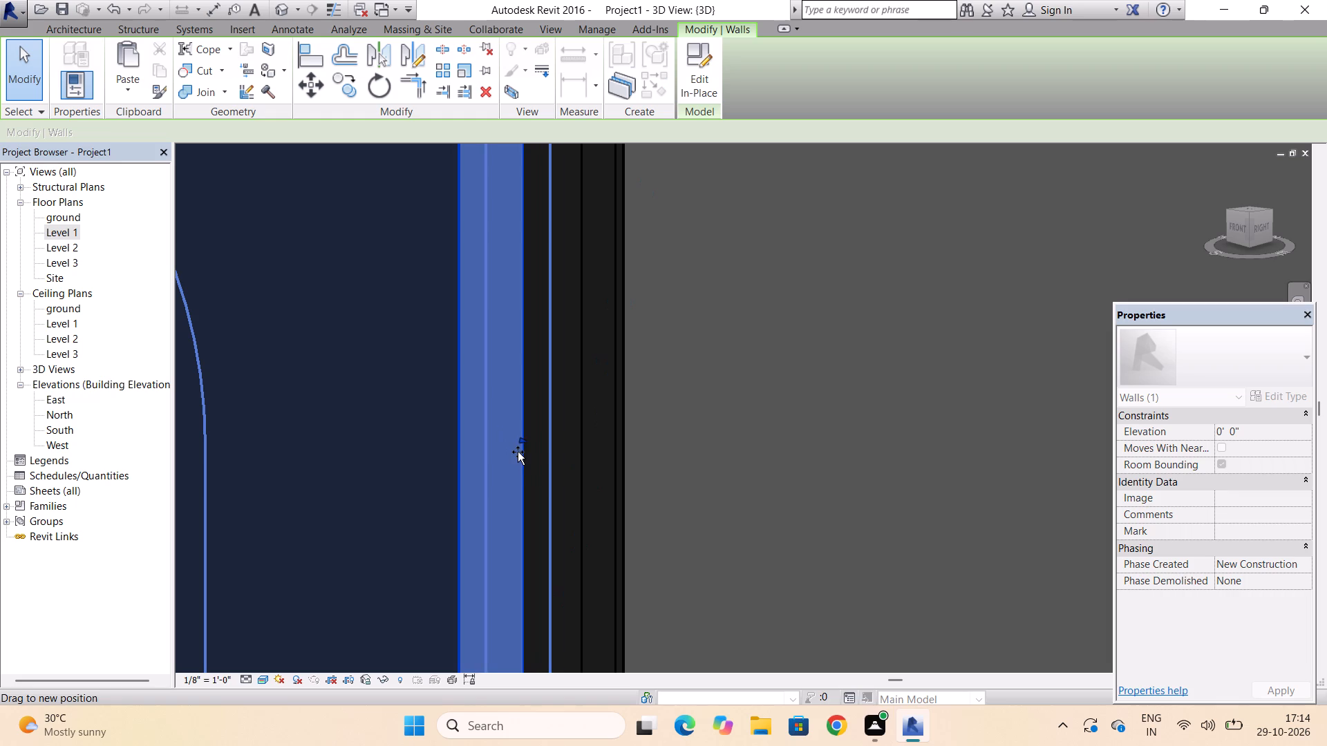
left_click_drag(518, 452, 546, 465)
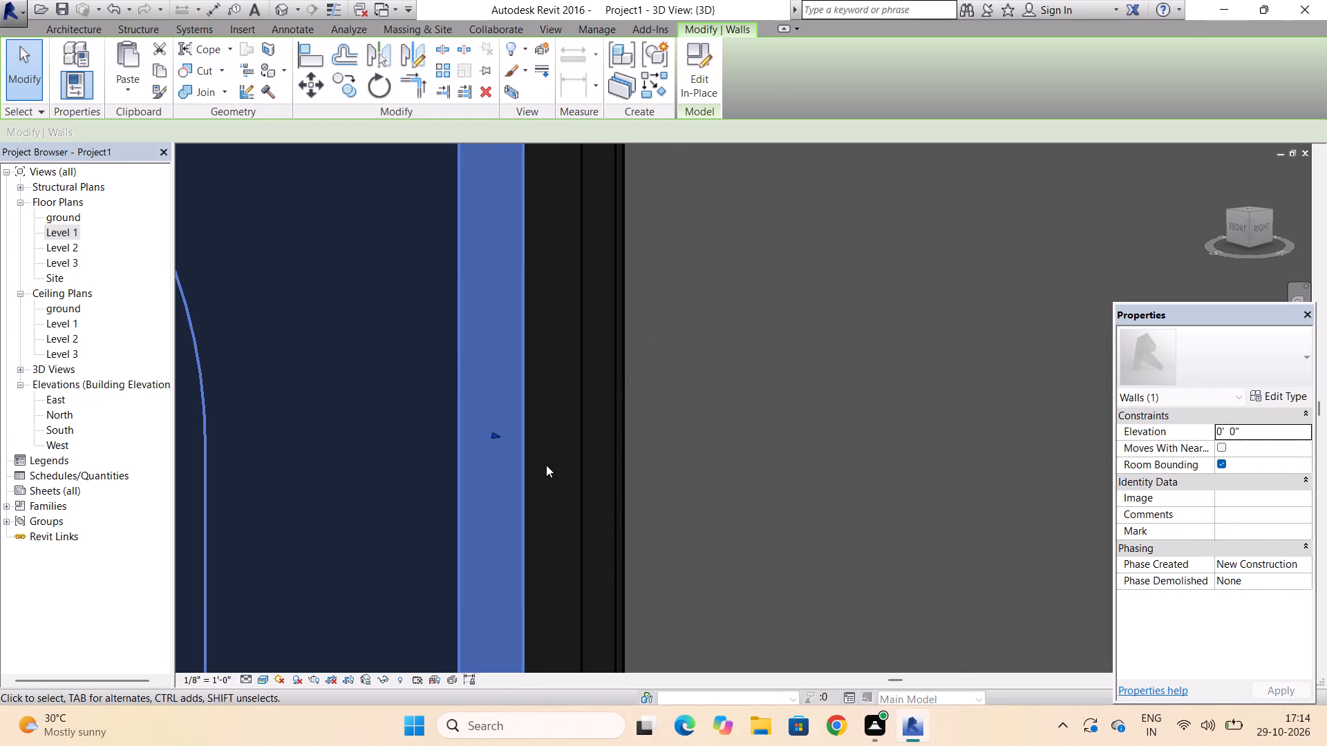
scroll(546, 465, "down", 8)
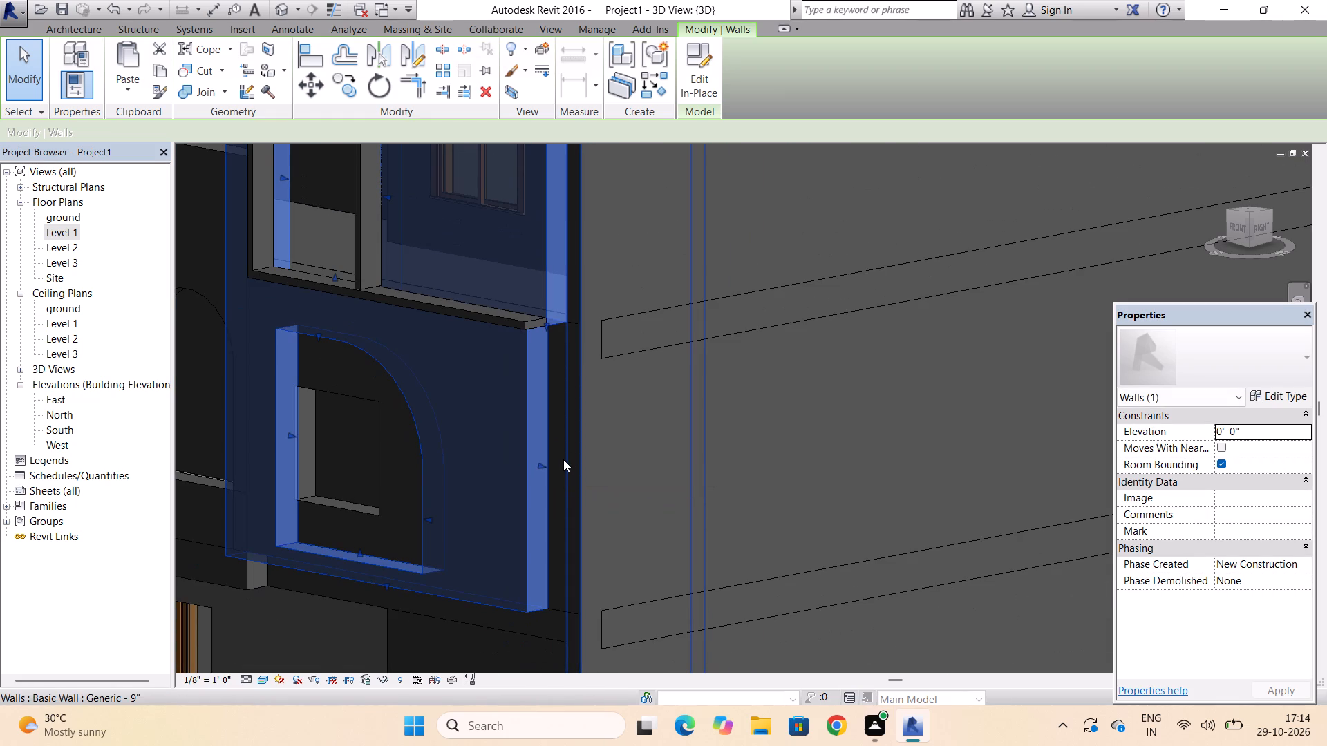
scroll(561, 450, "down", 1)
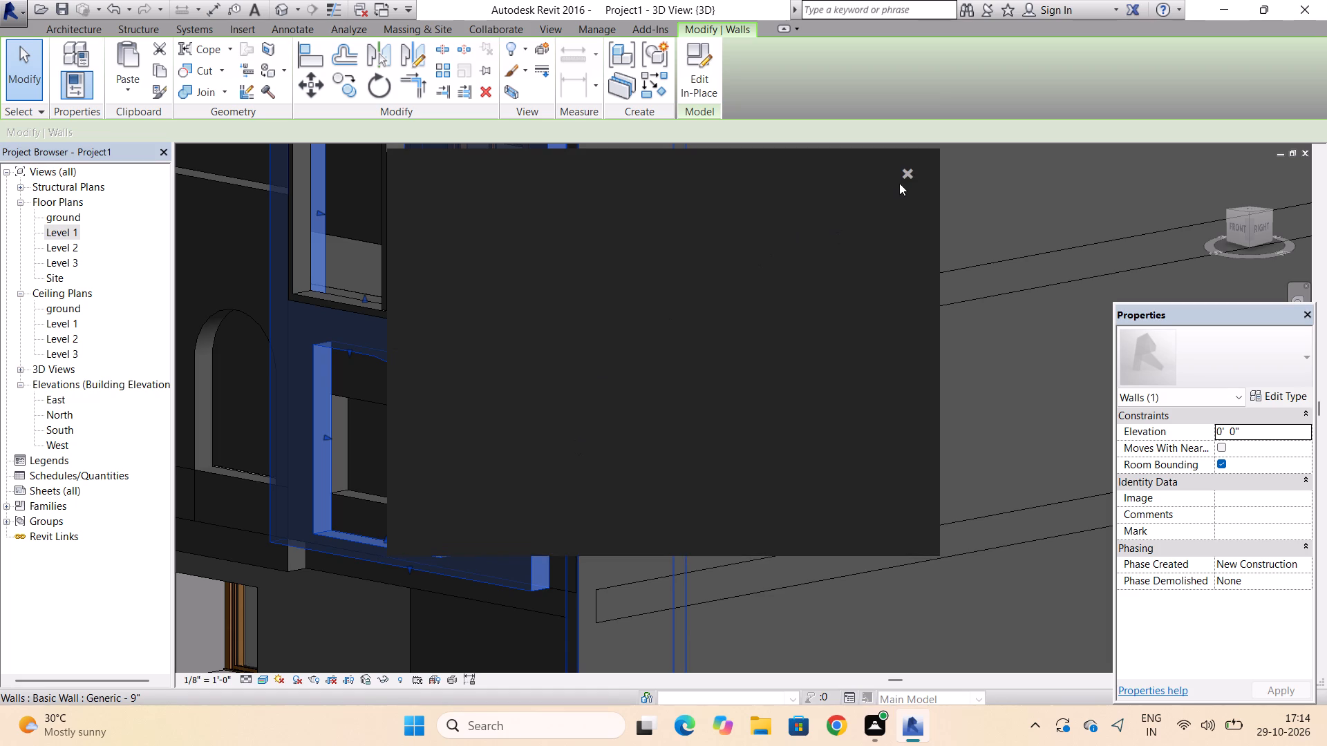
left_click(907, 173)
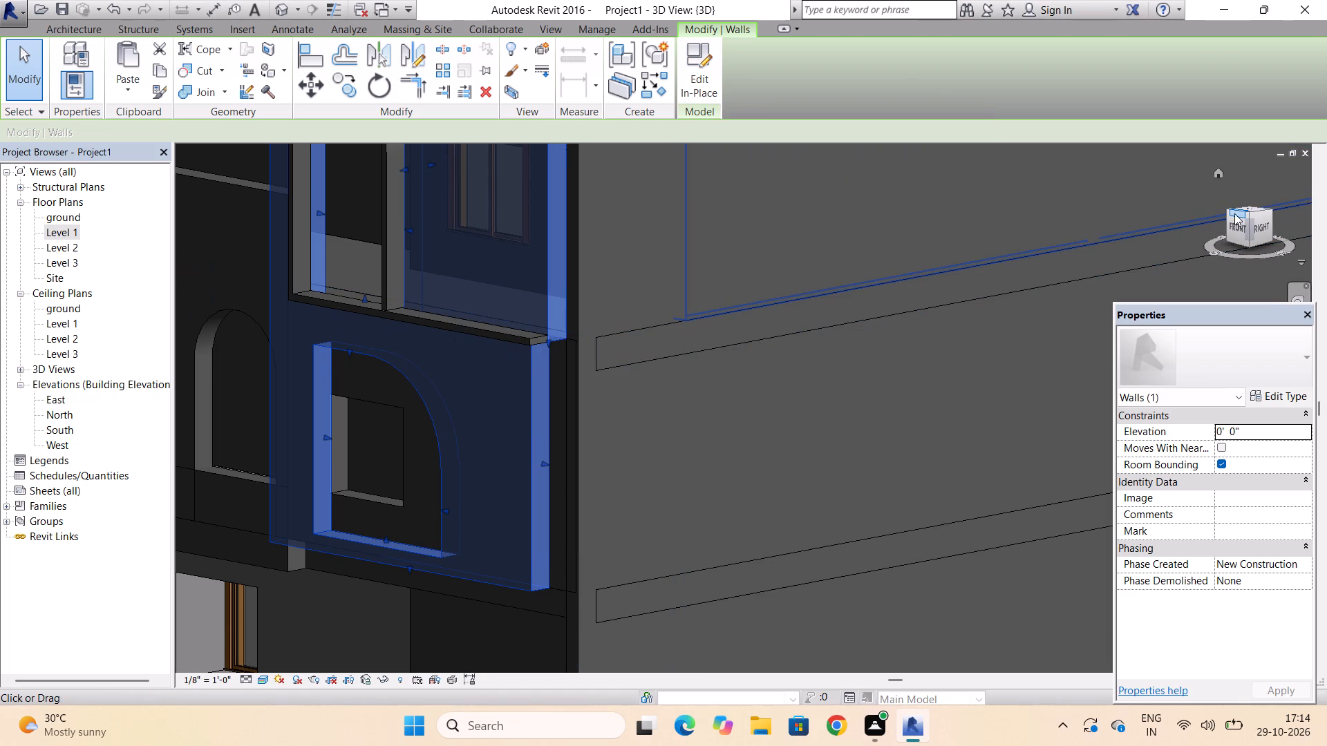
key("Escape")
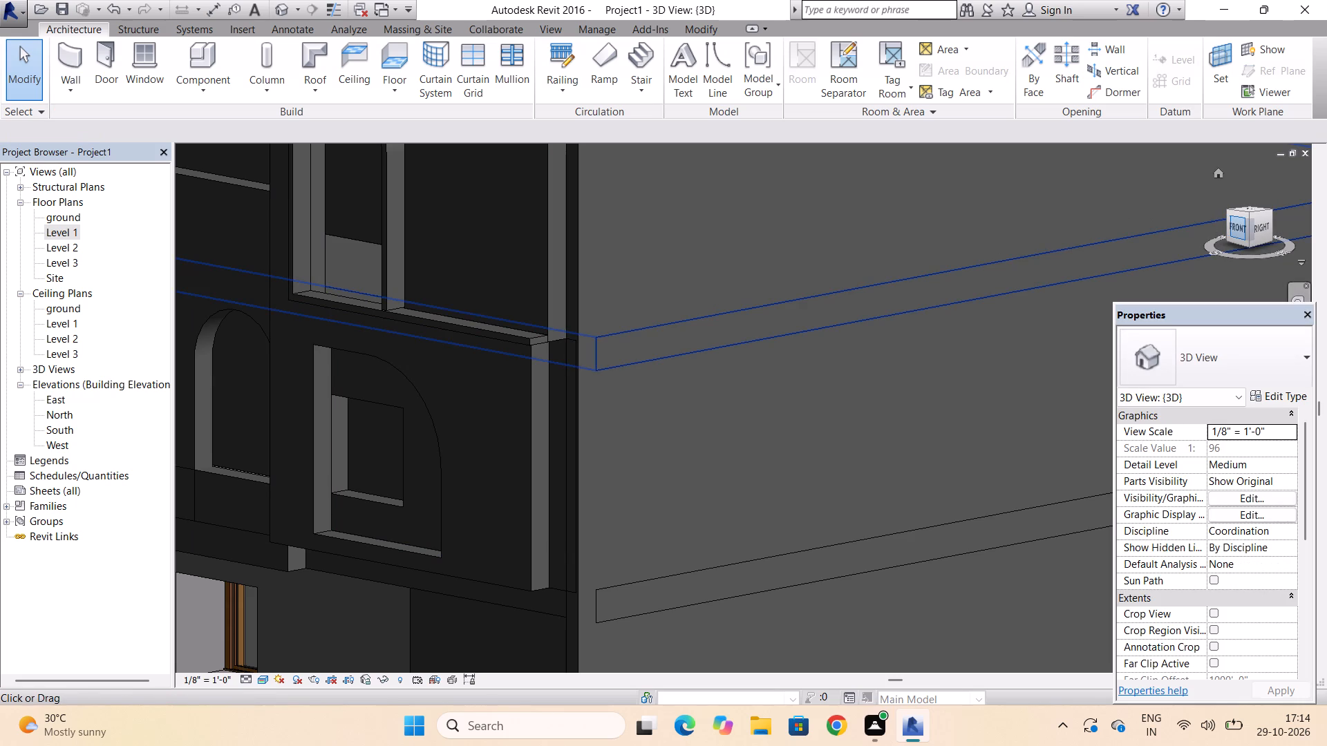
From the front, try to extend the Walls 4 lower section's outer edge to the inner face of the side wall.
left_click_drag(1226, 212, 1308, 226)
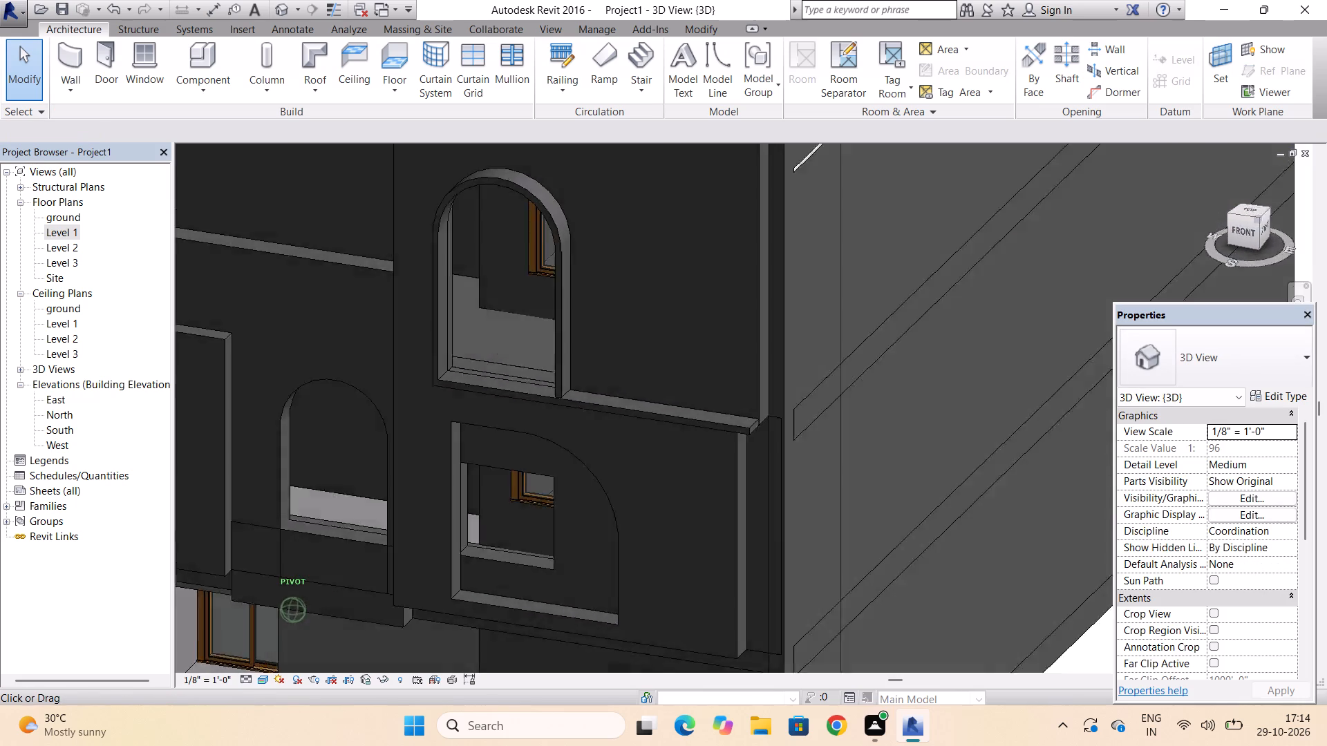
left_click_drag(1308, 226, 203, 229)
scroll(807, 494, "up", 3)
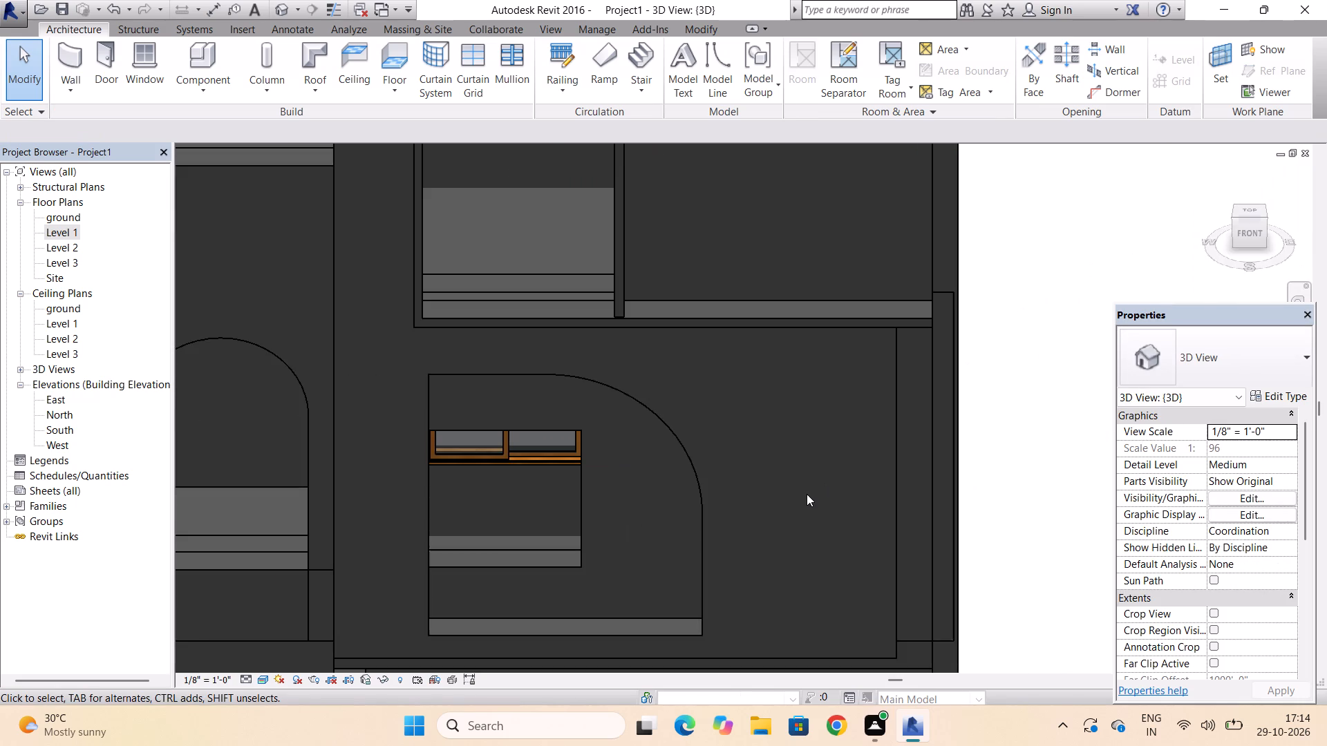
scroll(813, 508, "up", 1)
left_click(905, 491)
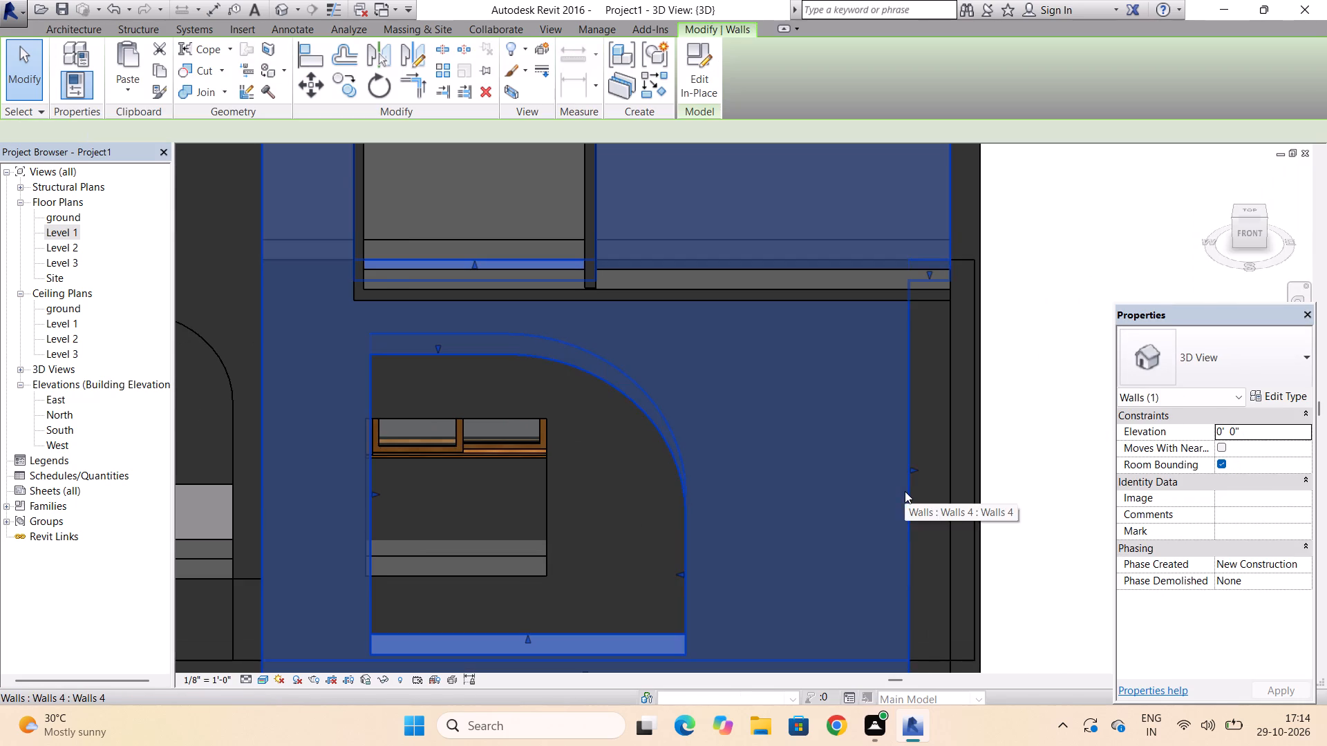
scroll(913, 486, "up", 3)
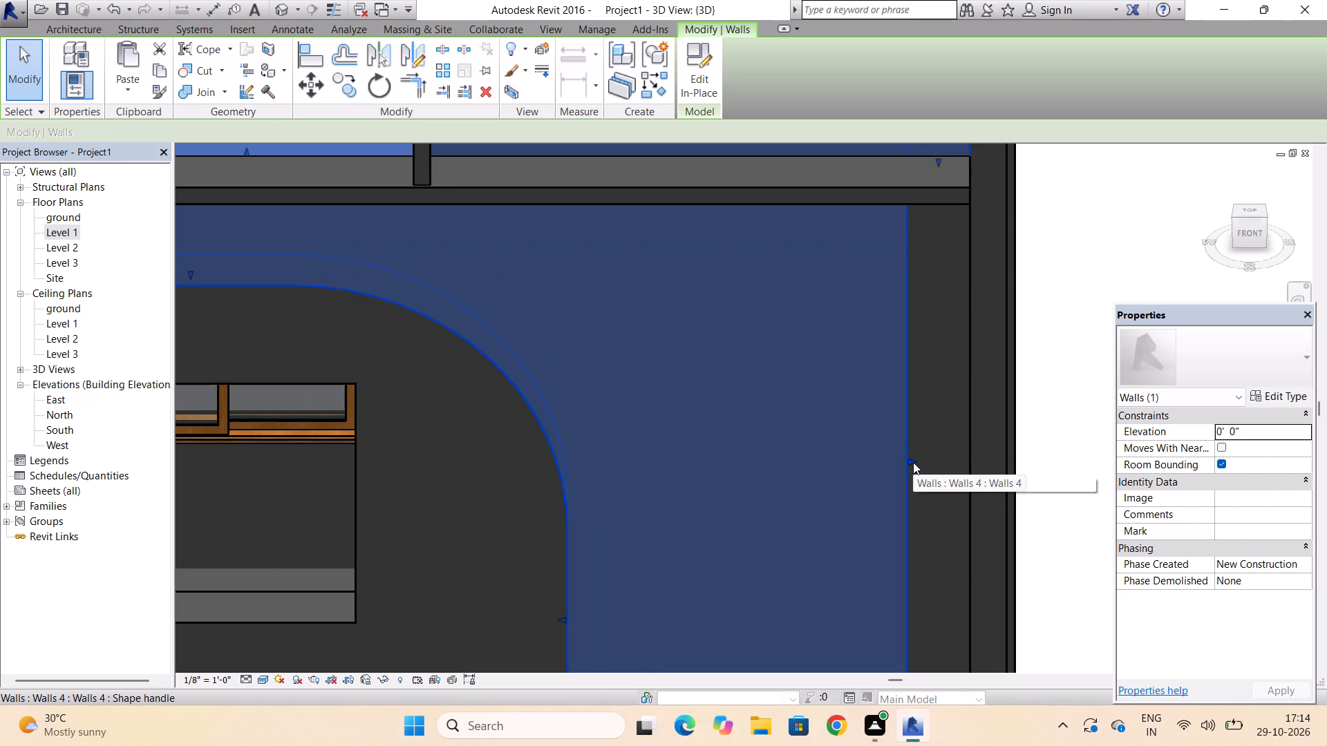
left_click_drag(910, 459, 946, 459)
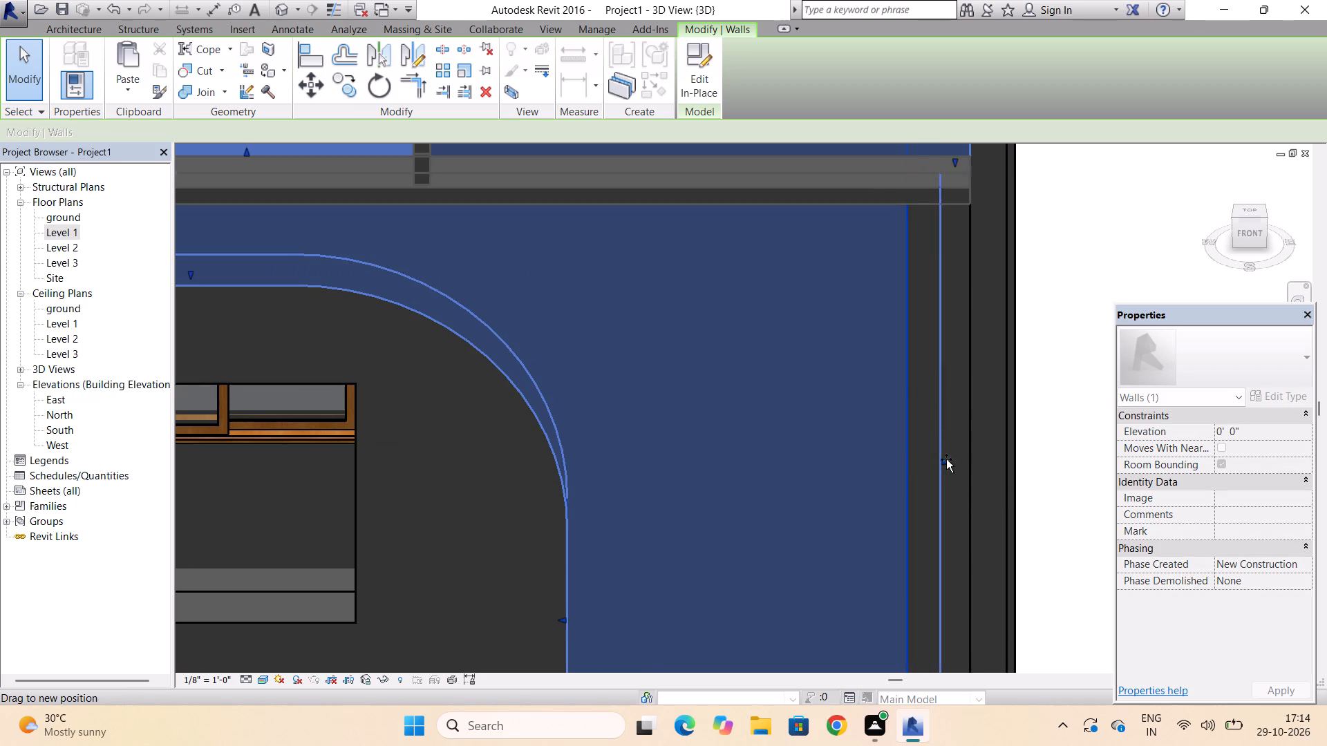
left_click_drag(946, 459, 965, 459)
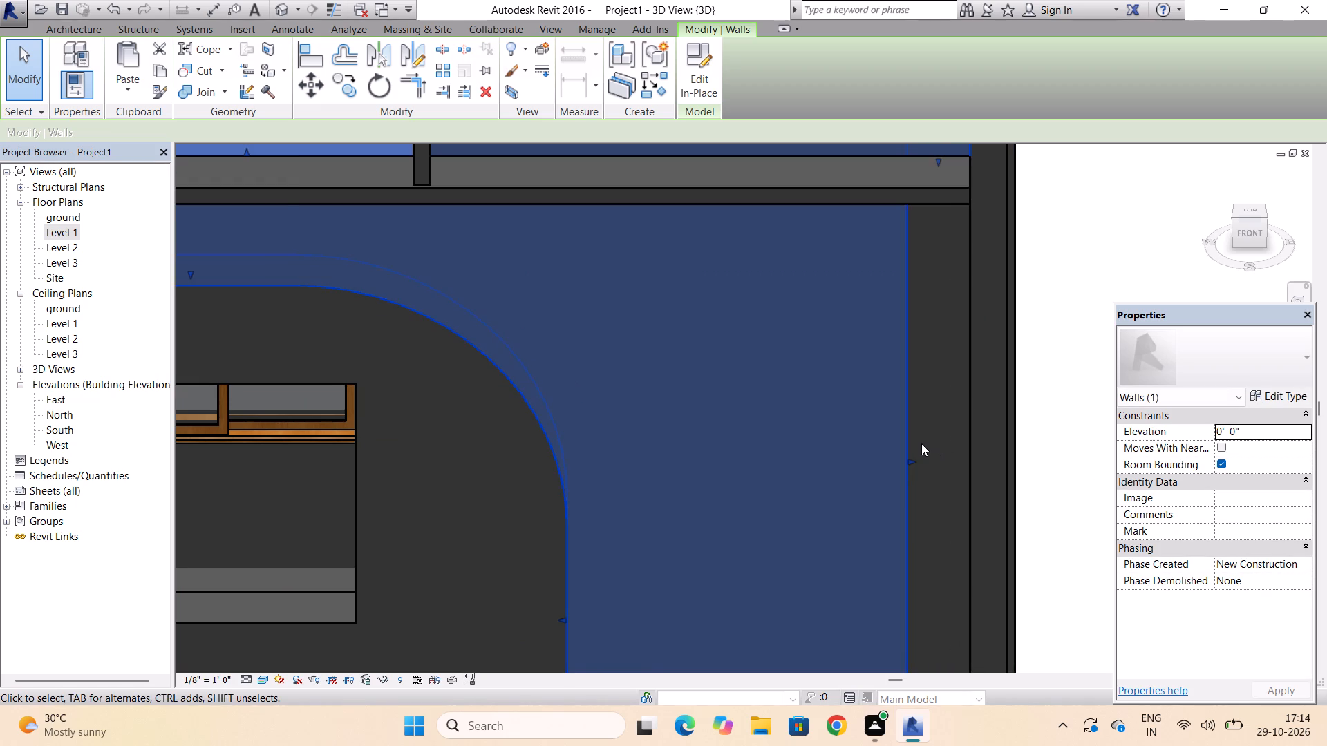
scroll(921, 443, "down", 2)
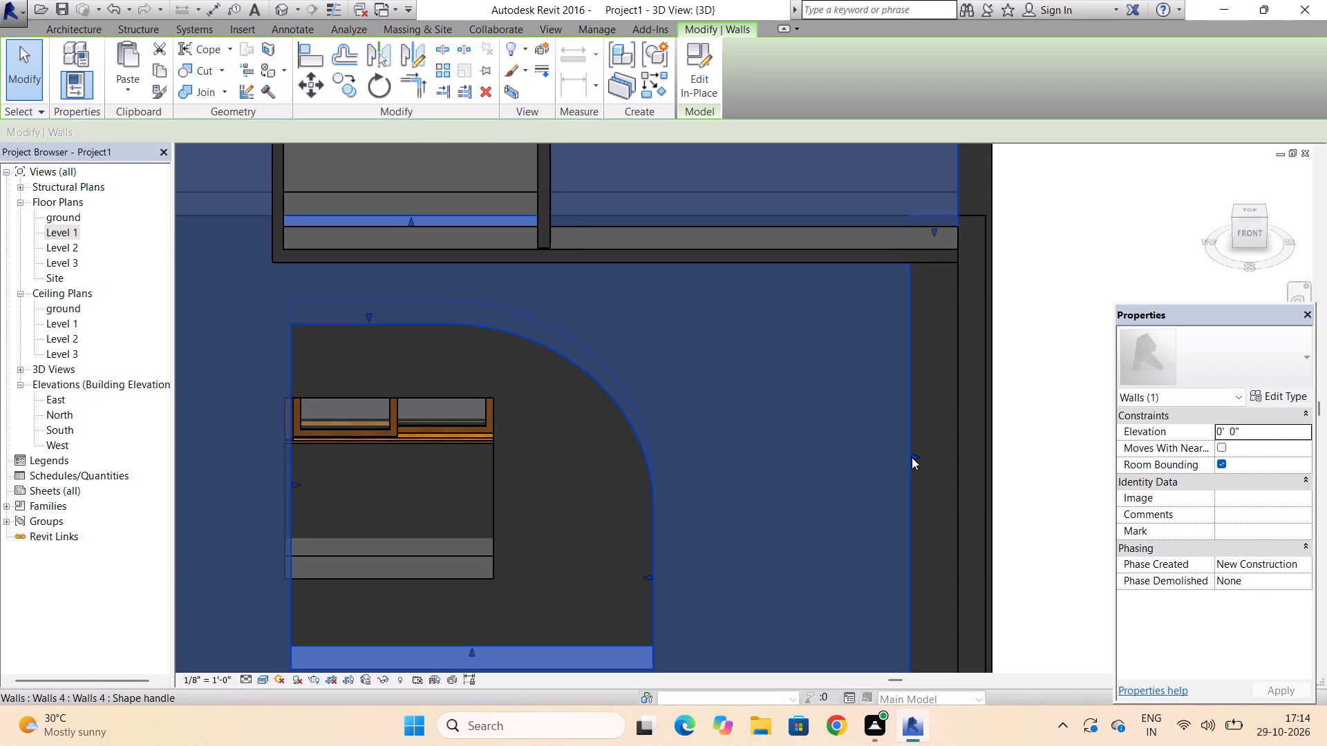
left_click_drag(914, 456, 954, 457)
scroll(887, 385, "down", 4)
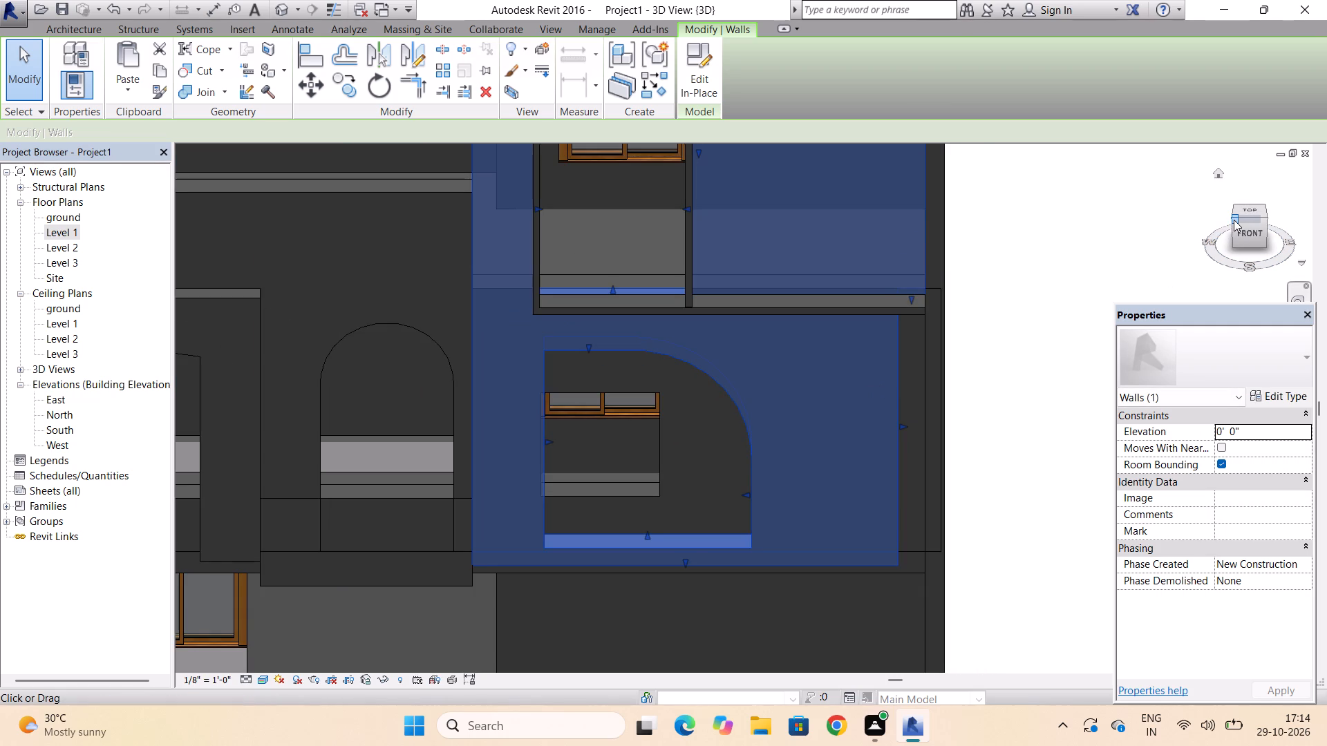
From the front, nudge the outer edge of the Walls 4 lower section outward, closer to the side wall's inner face.
left_click_drag(1234, 220, 1242, 177)
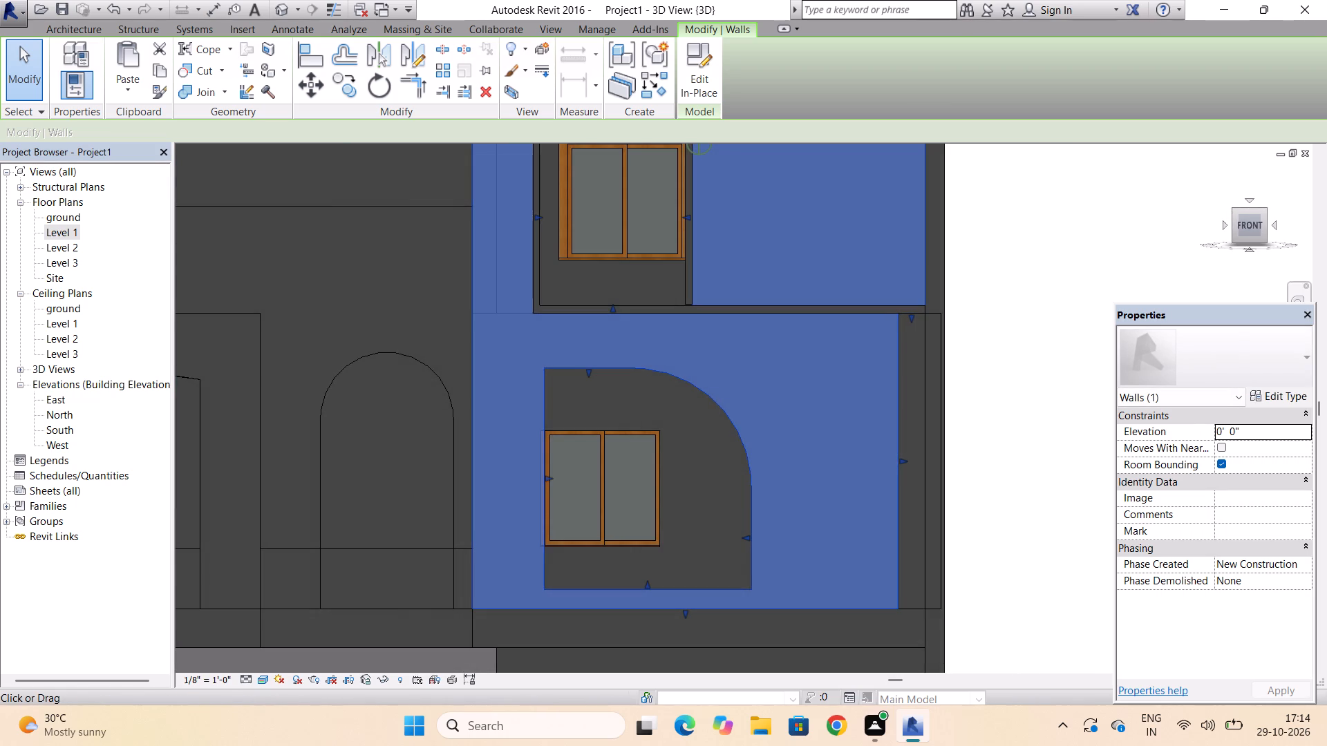
left_click_drag(1242, 177, 1250, 180)
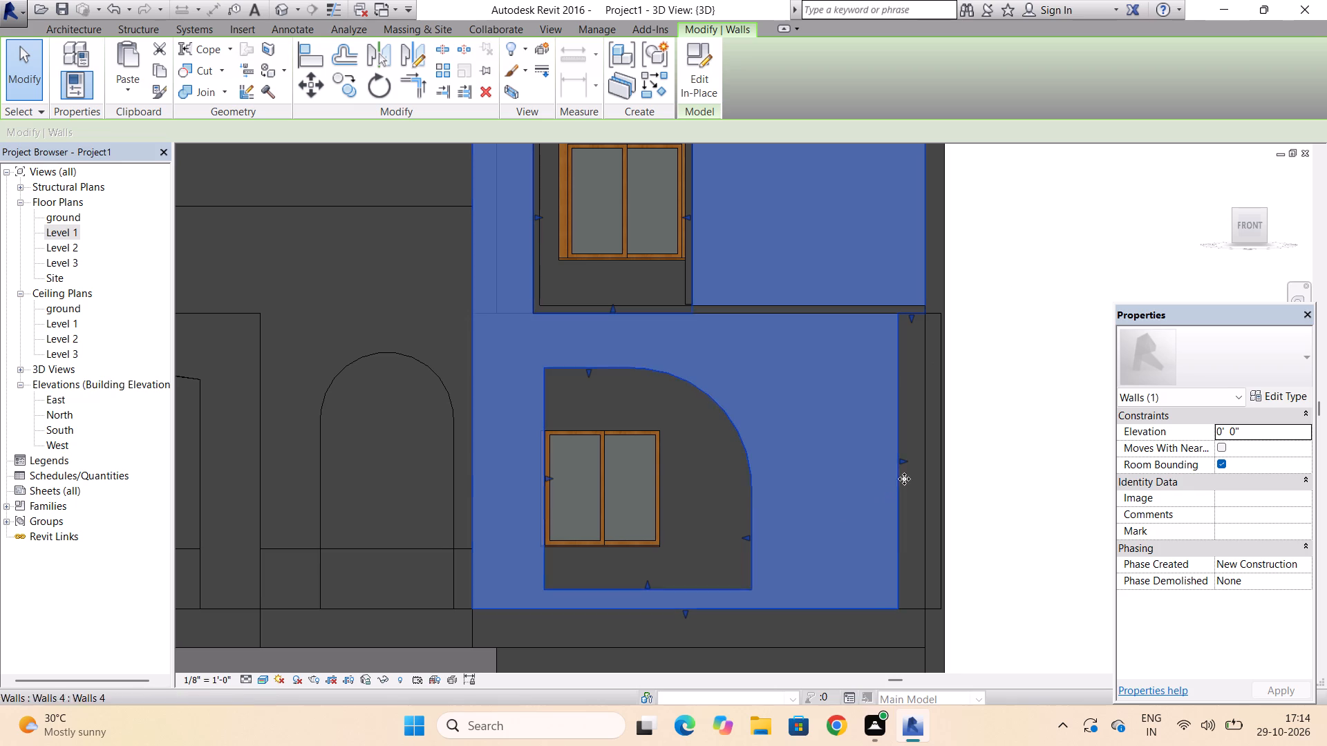
left_click(903, 458)
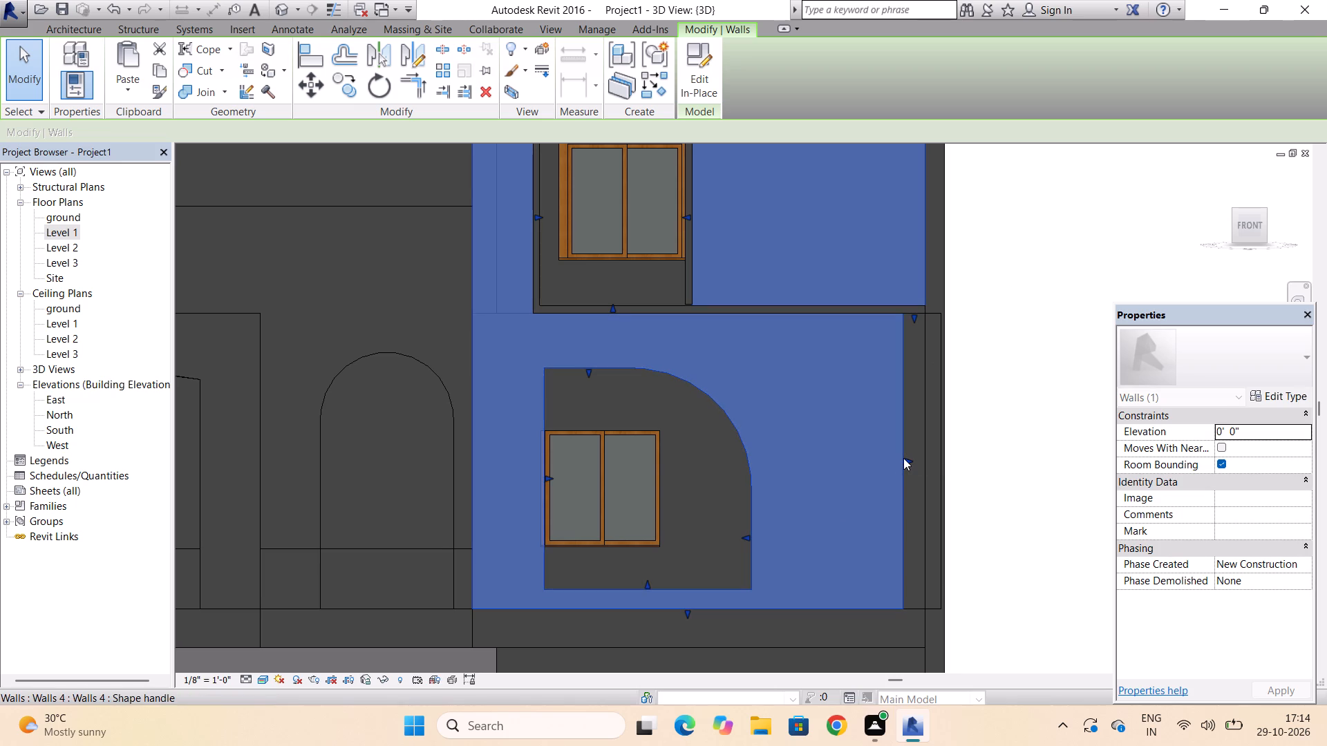
left_click(905, 458)
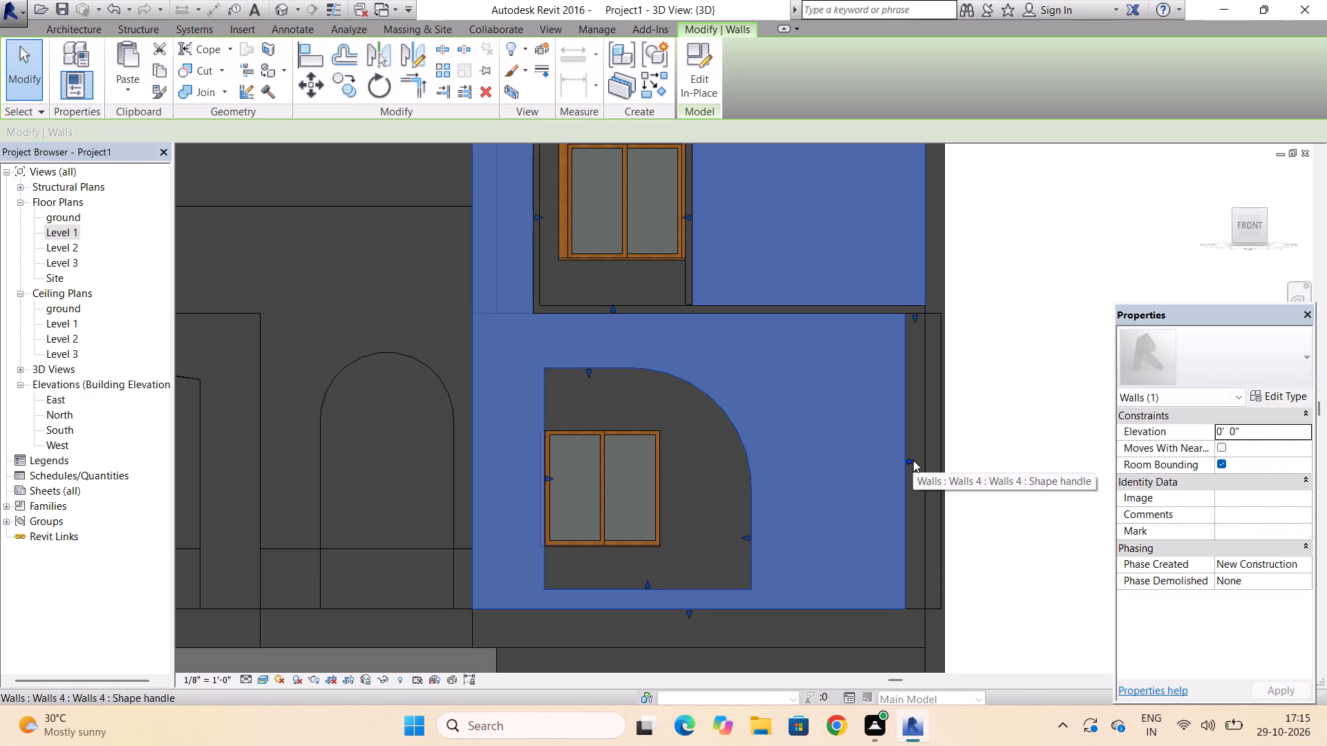
left_click(913, 460)
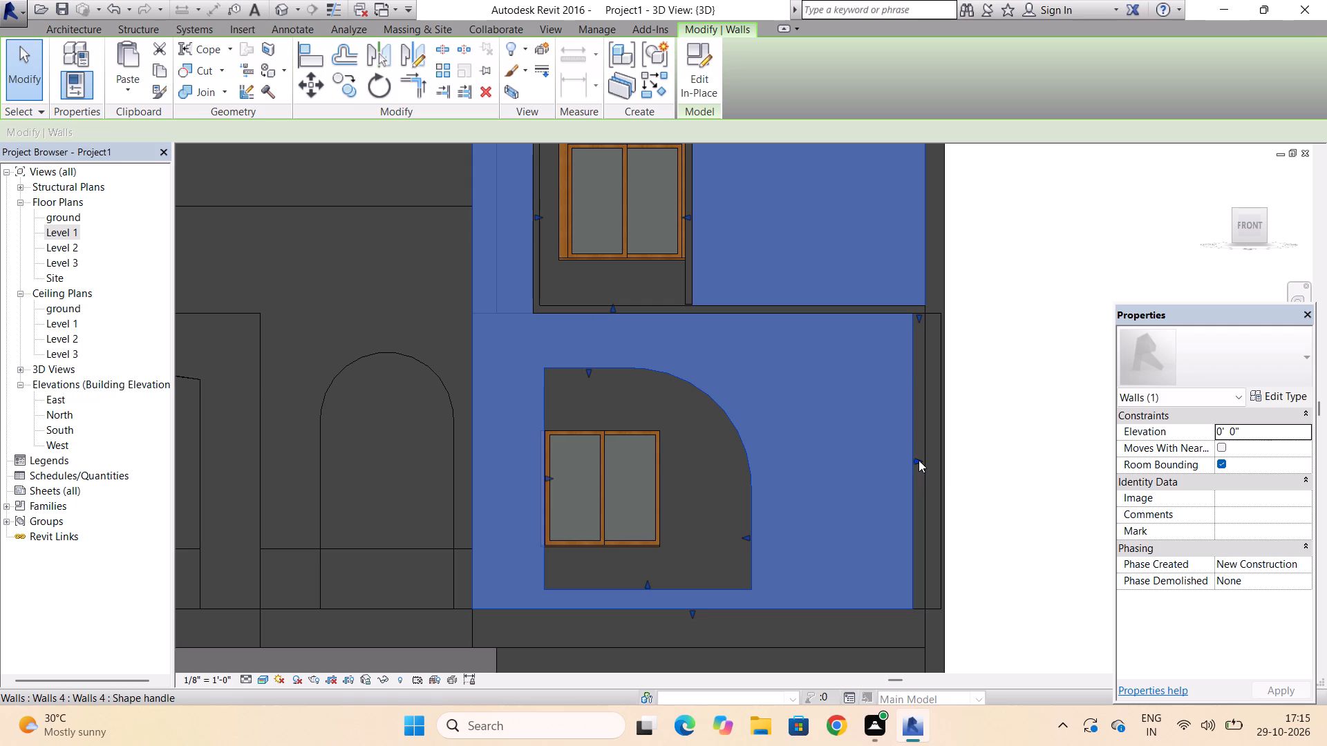
left_click(919, 460)
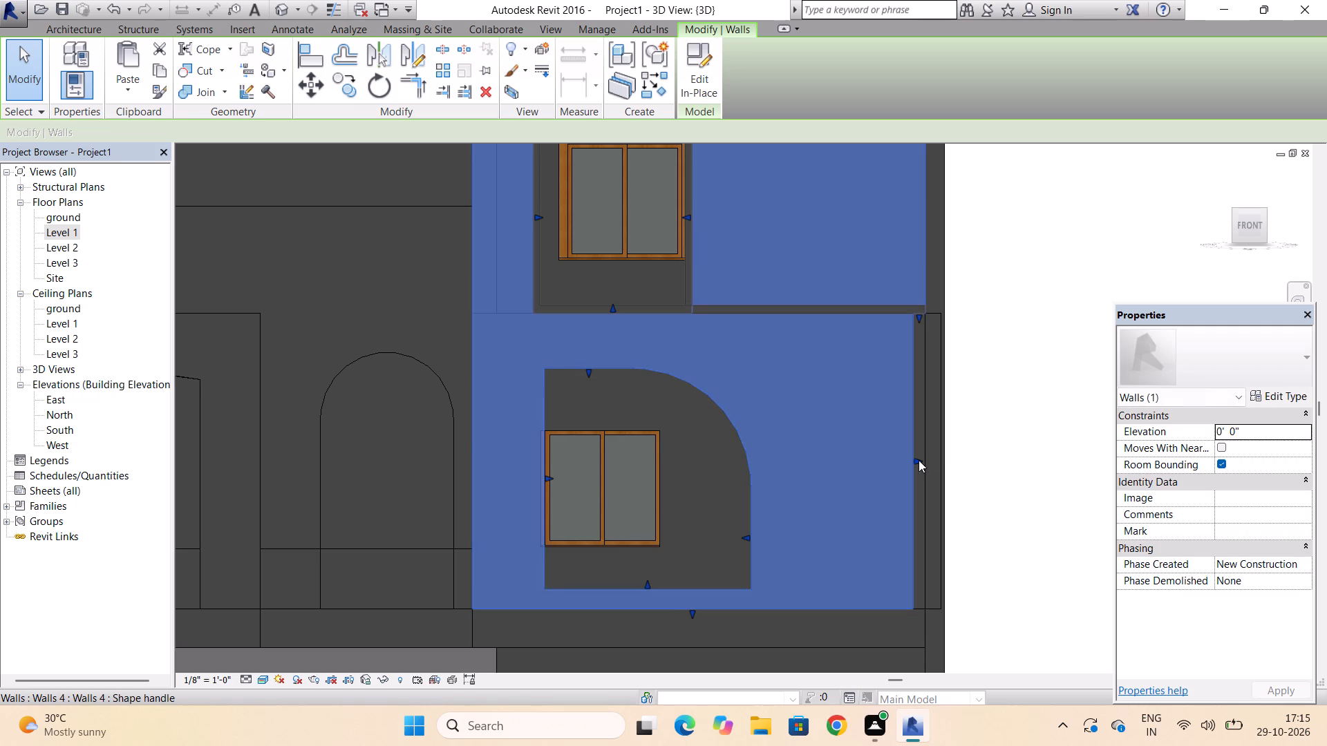
left_click(919, 460)
left_click(919, 460)
left_click(919, 460)
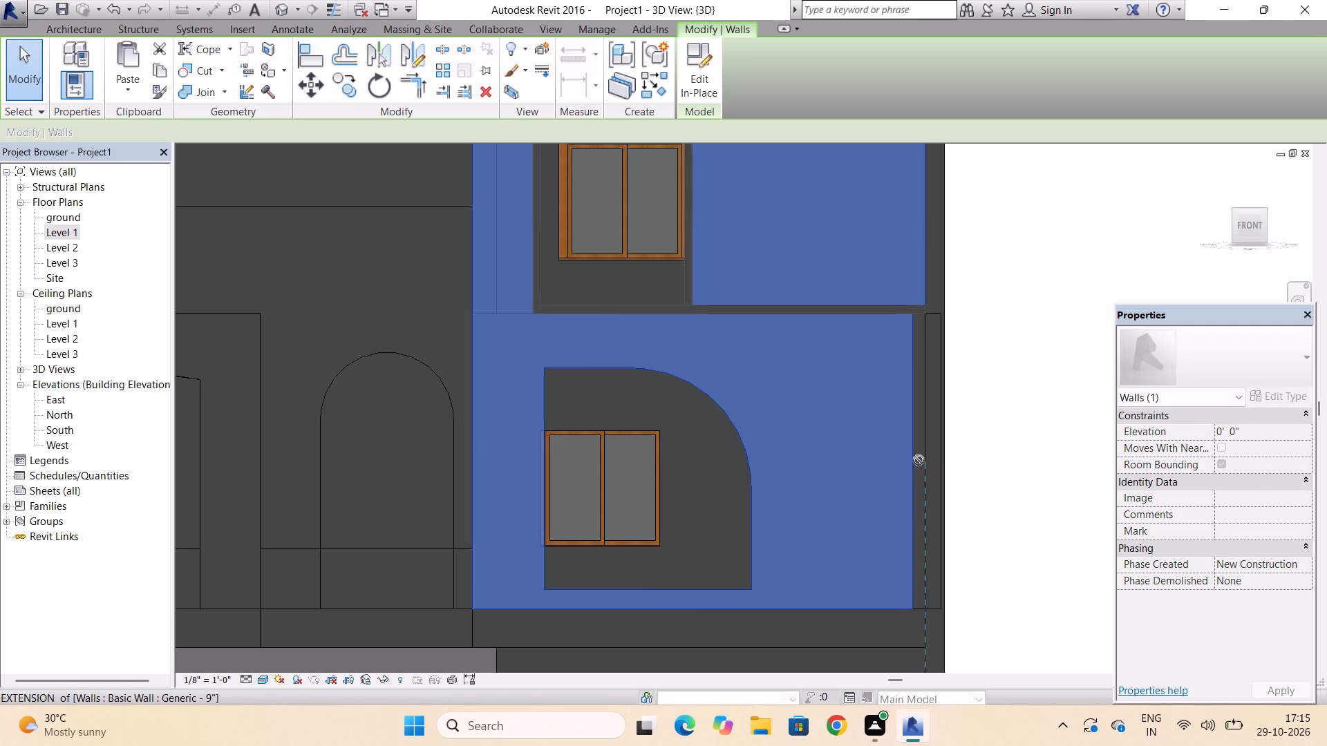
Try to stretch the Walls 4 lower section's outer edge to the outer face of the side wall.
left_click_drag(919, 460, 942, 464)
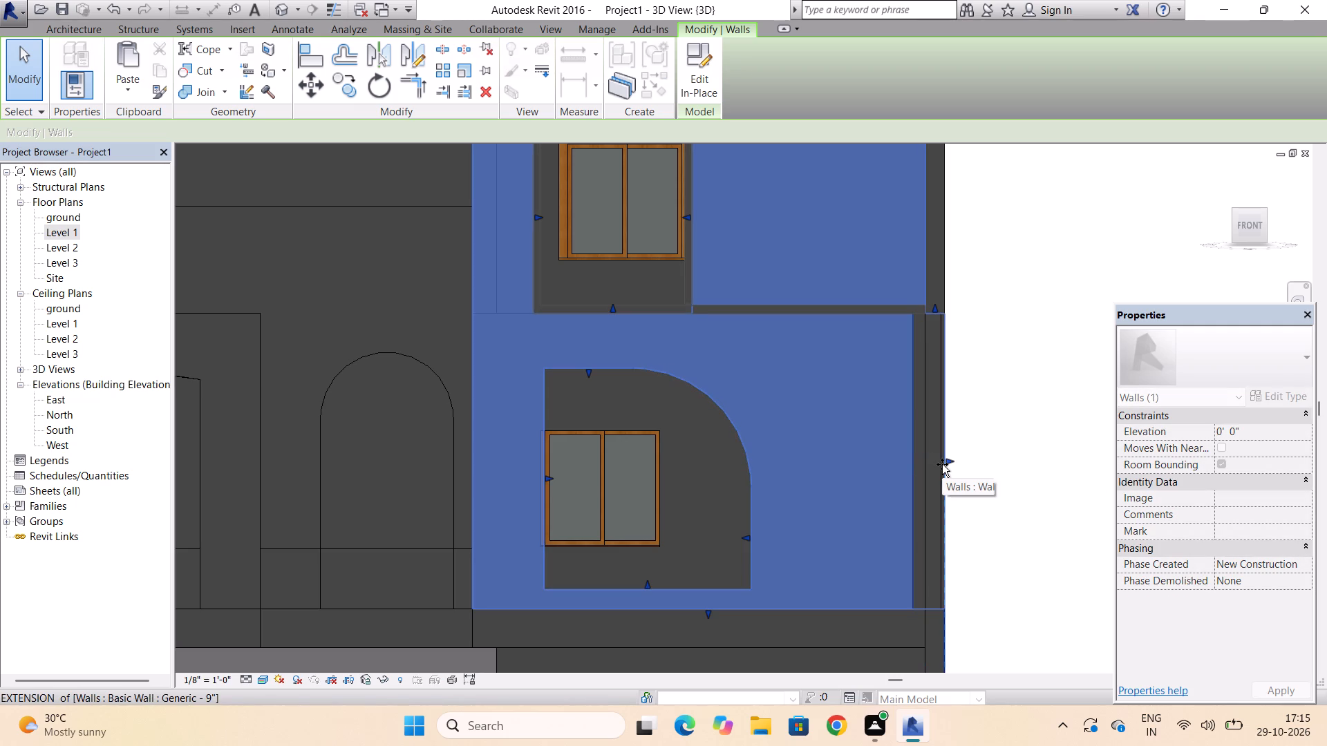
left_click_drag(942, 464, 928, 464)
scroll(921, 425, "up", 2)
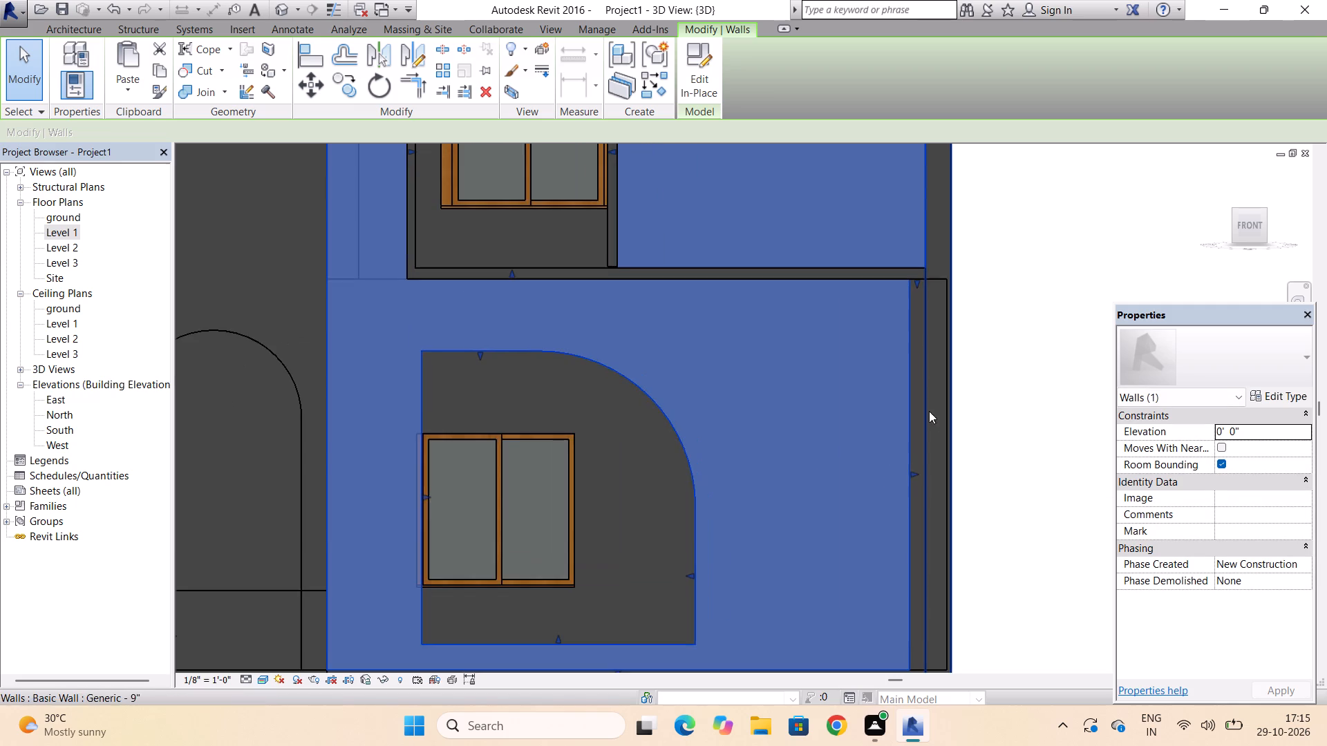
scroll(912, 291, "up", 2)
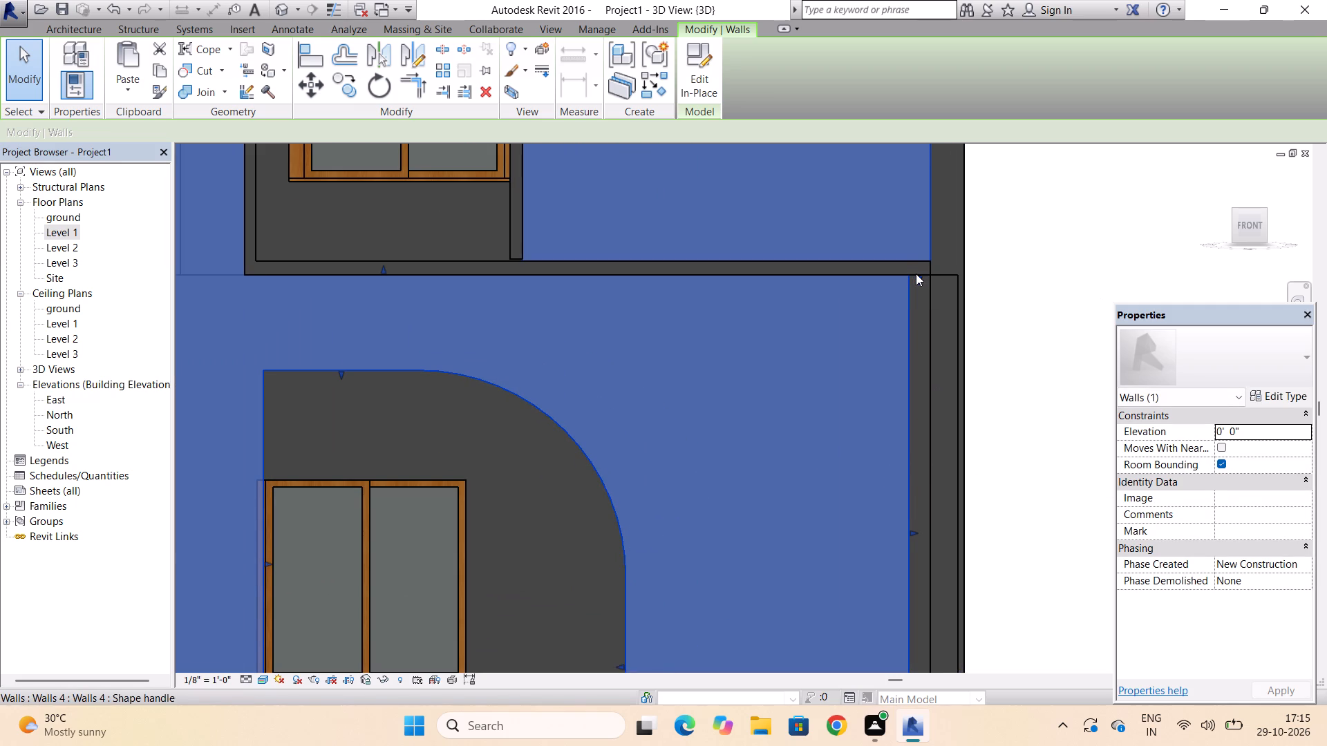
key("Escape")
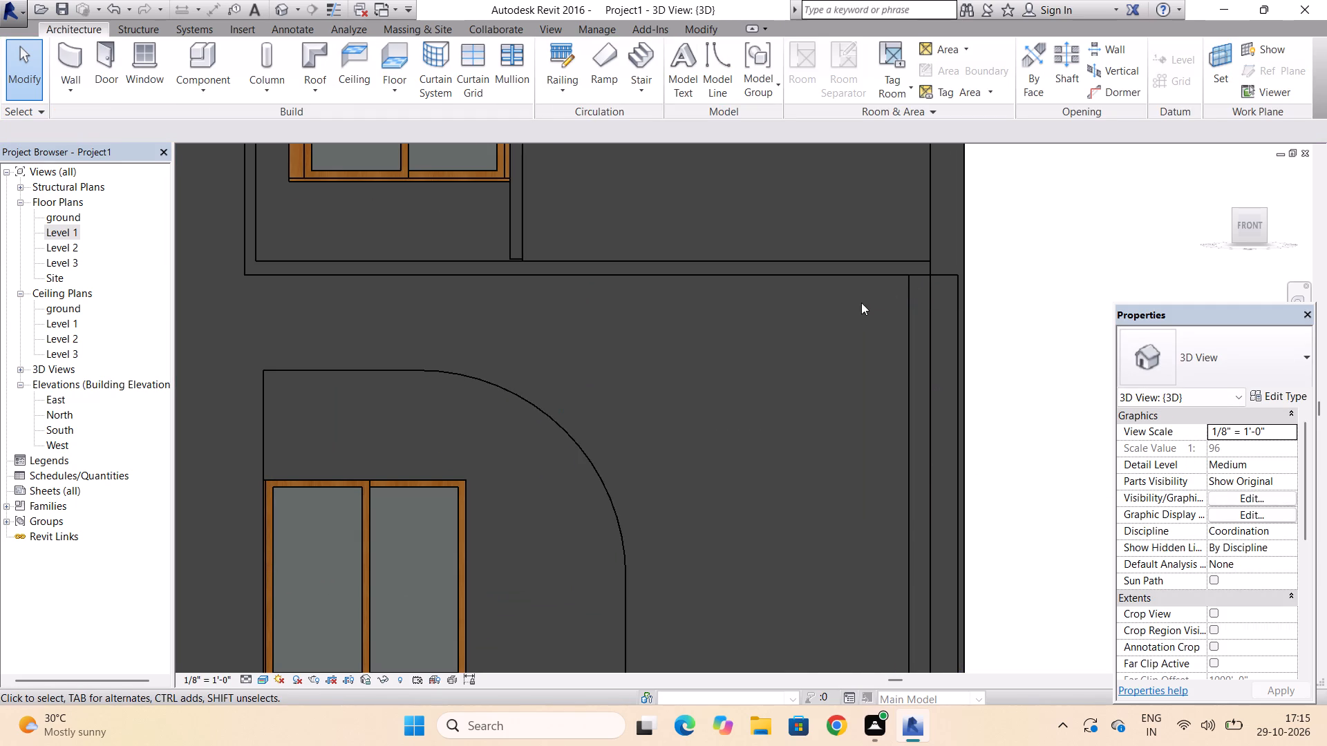
Examine the corner where the side wall, the Walls 5 ledge and the Walls 4 lower section meet.
scroll(858, 308, "down", 6)
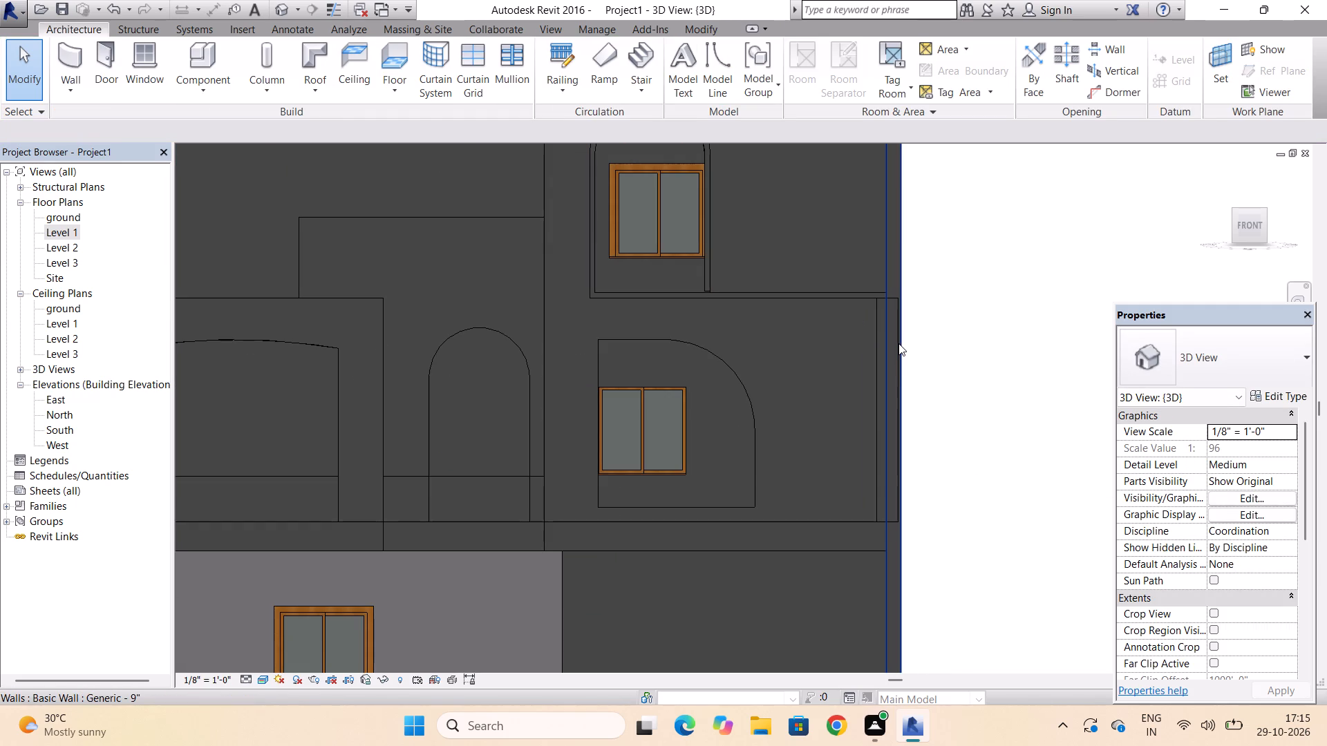
left_click(898, 343)
key("Escape")
key("Escape")
scroll(901, 303, "up", 5)
left_click(887, 292)
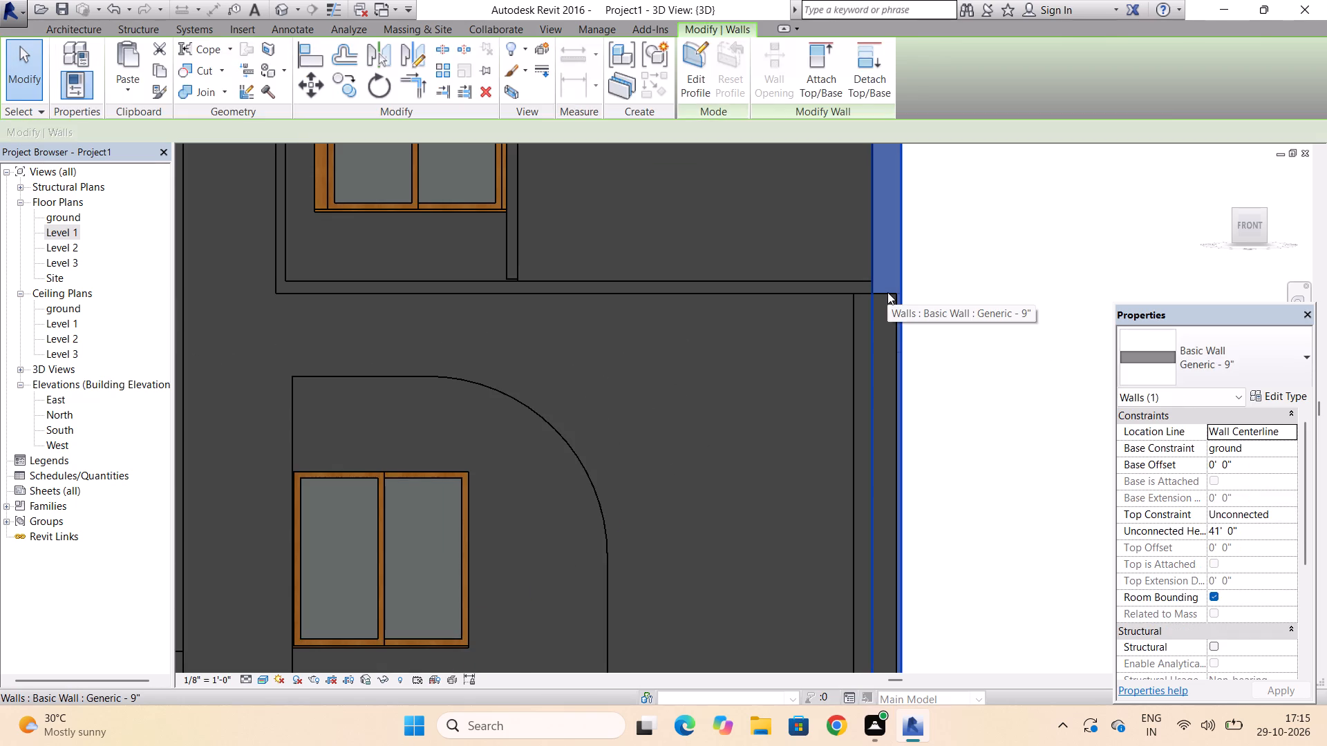
key("Escape")
left_click(865, 295)
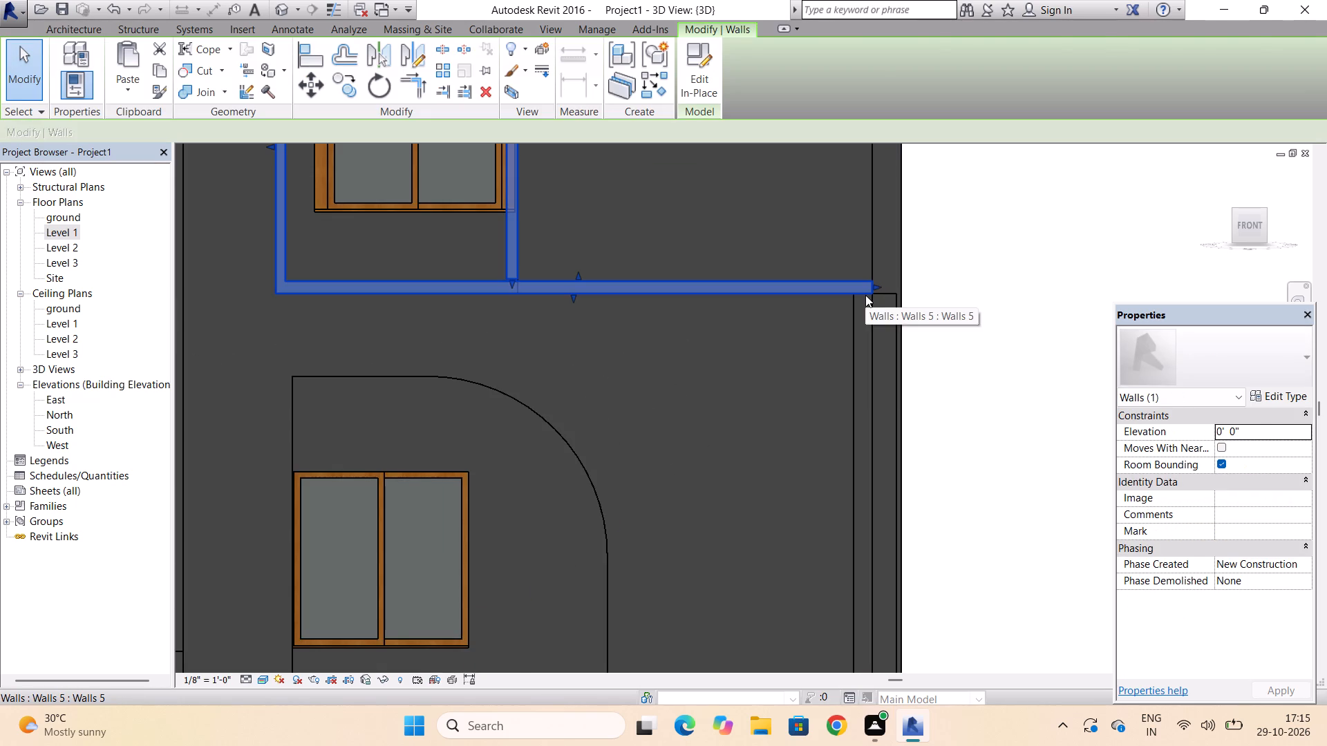
key("Escape")
left_click(878, 291)
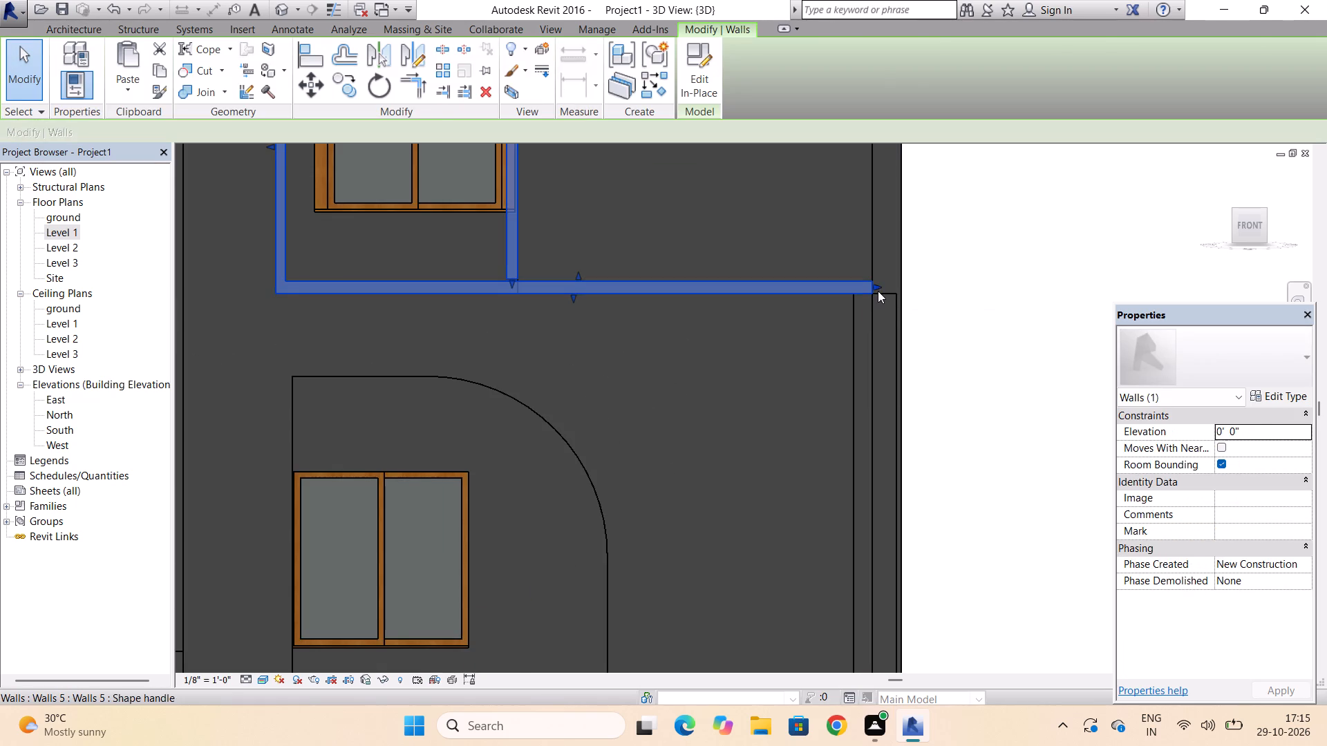
key("Escape")
scroll(878, 291, "down", 6)
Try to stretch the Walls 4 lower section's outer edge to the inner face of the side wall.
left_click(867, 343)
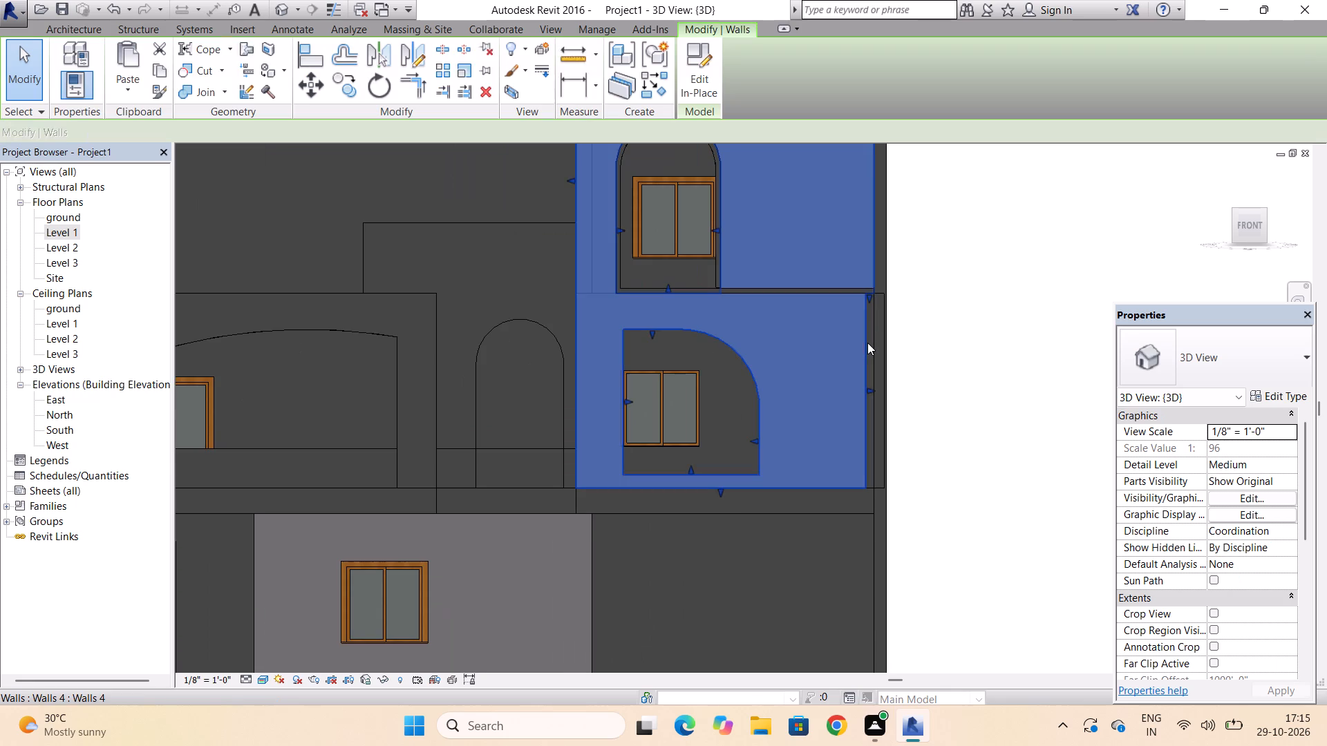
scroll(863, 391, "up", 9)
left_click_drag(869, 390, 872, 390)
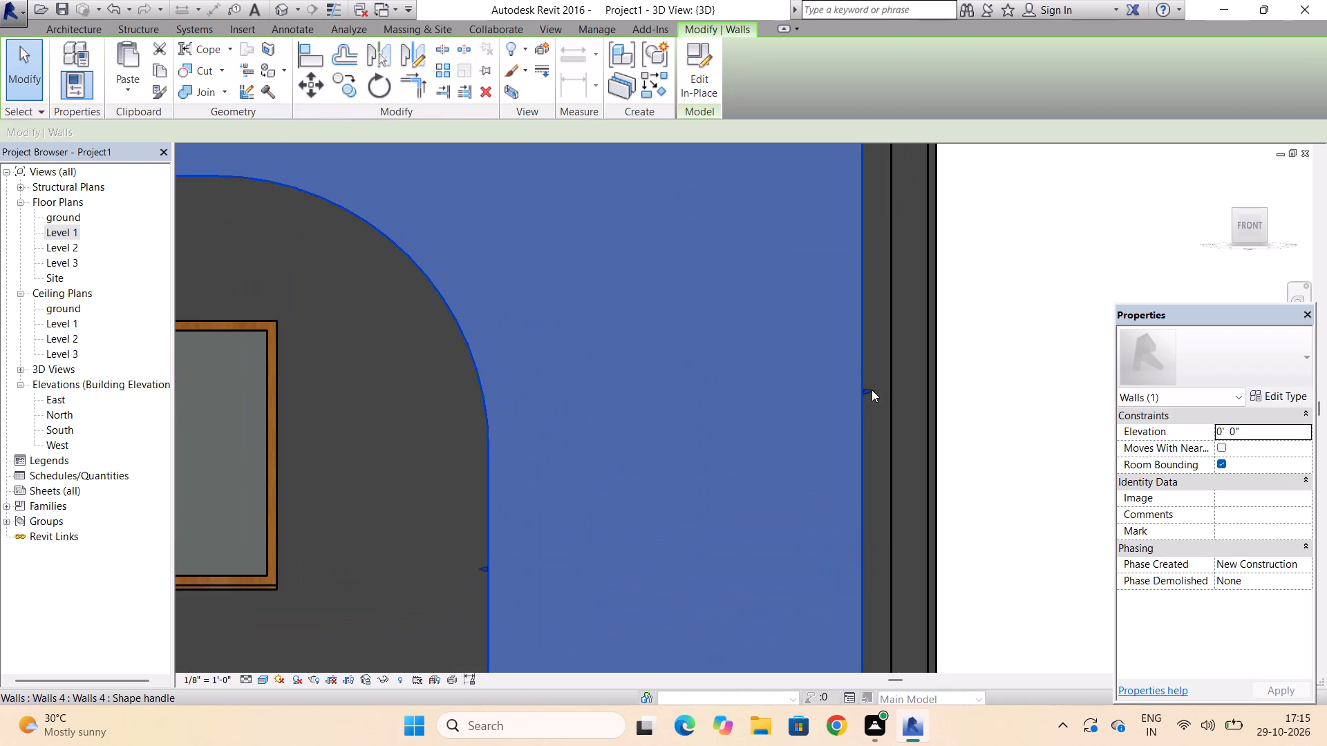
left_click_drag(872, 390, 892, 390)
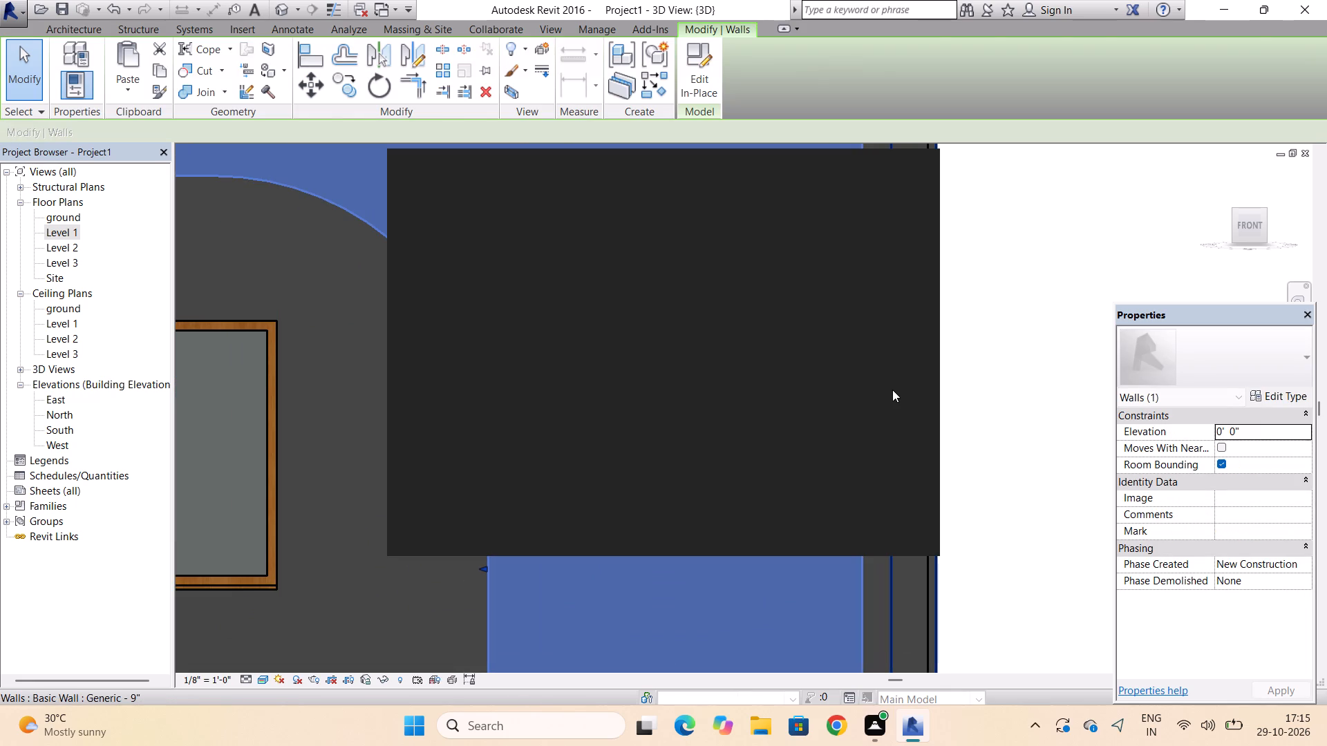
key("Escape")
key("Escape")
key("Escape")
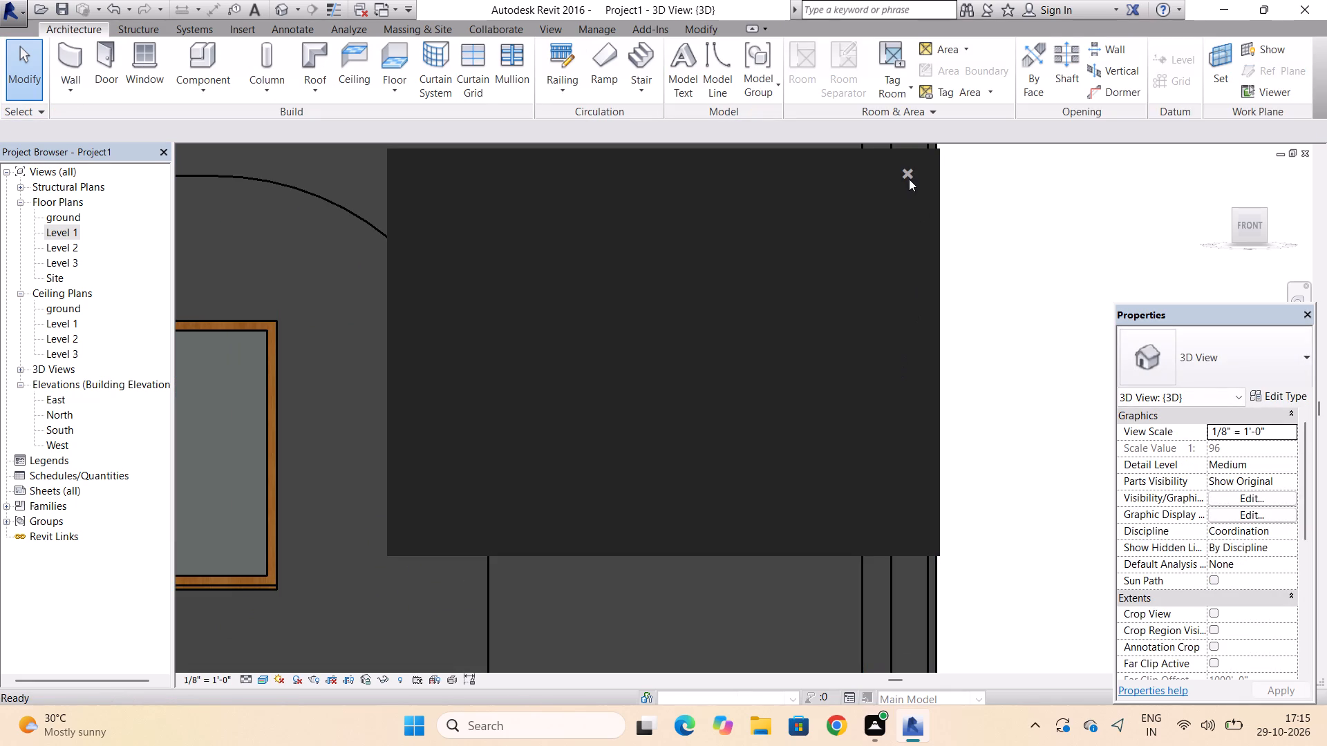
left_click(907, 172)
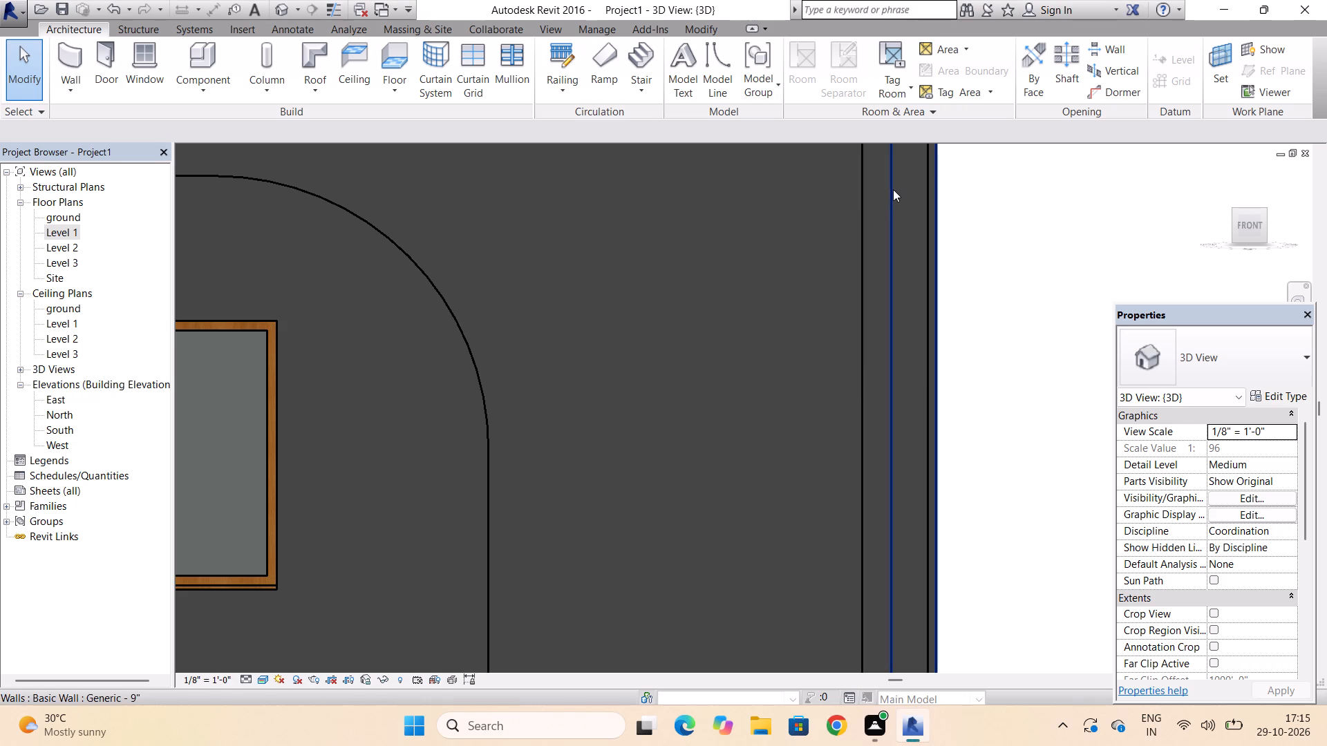
Open the Walls 4 facade's extrusion sketch for in-place editing.
scroll(820, 351, "down", 4)
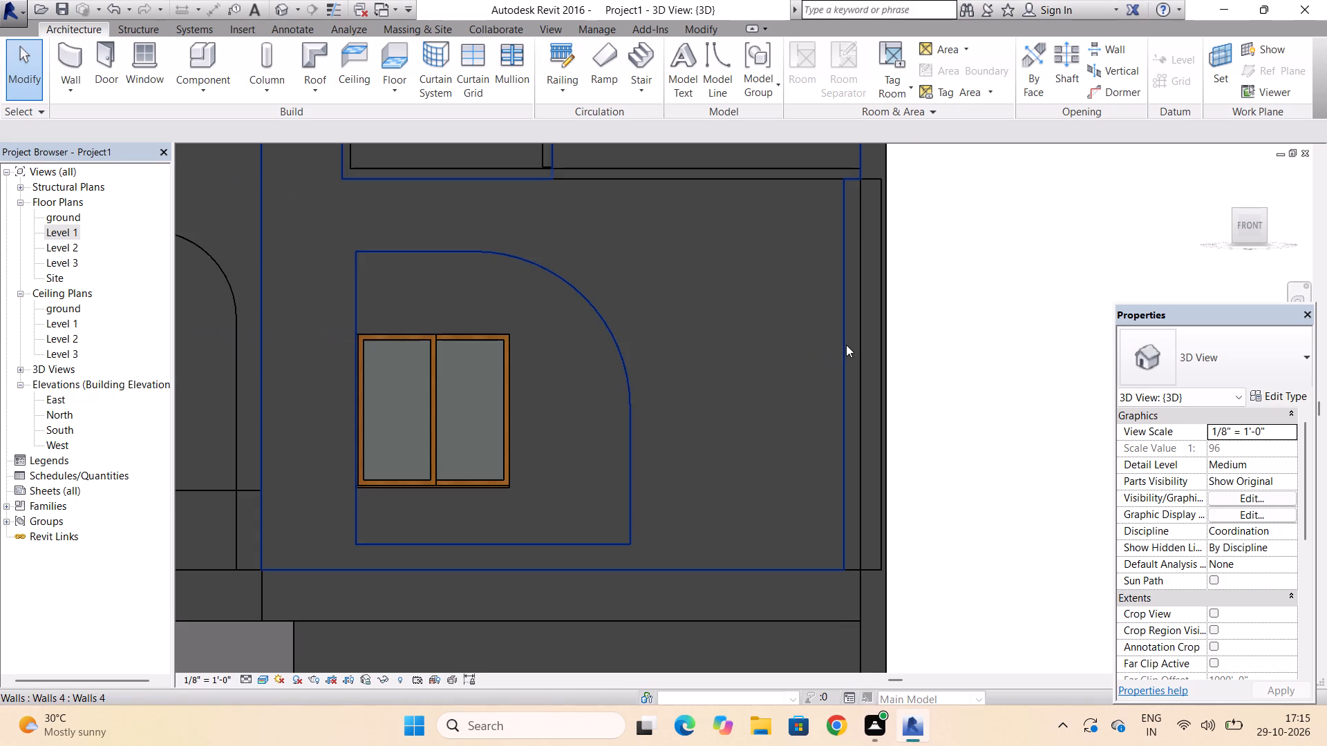
left_click(846, 345)
left_click(846, 345)
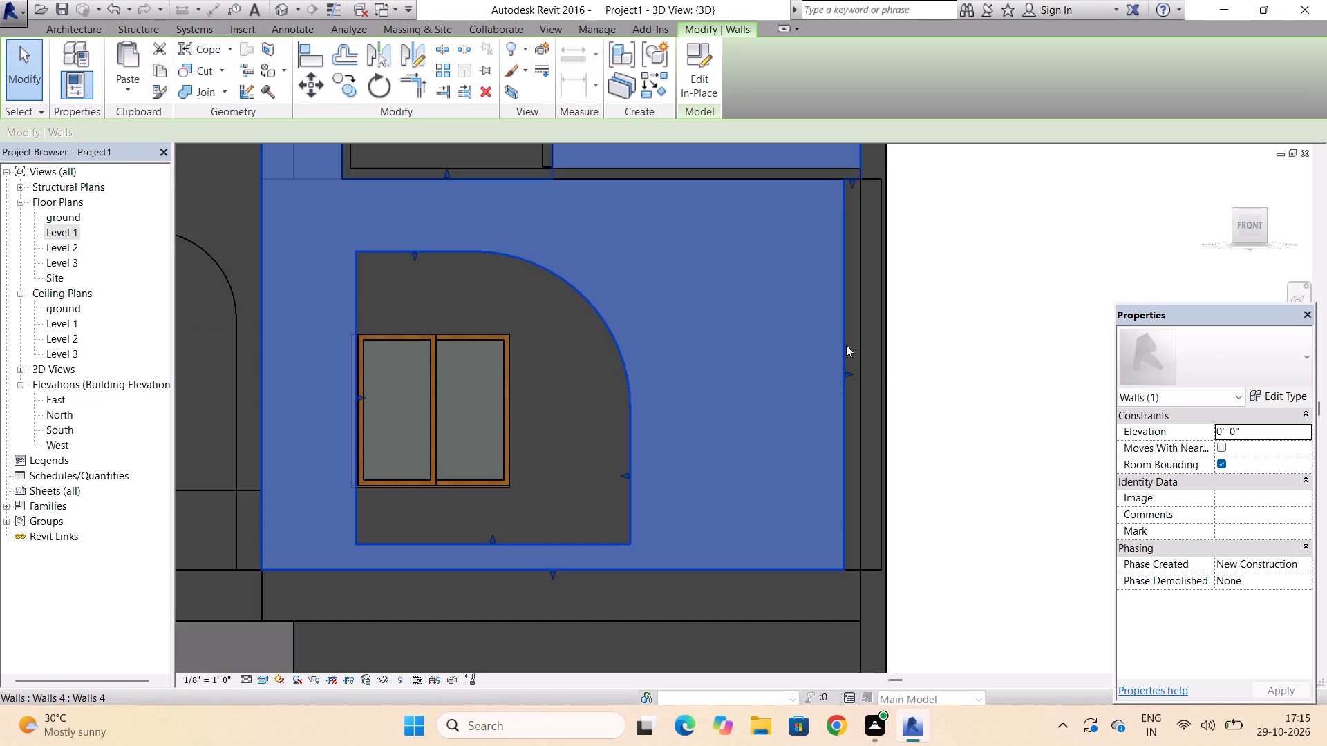
double_click(845, 345)
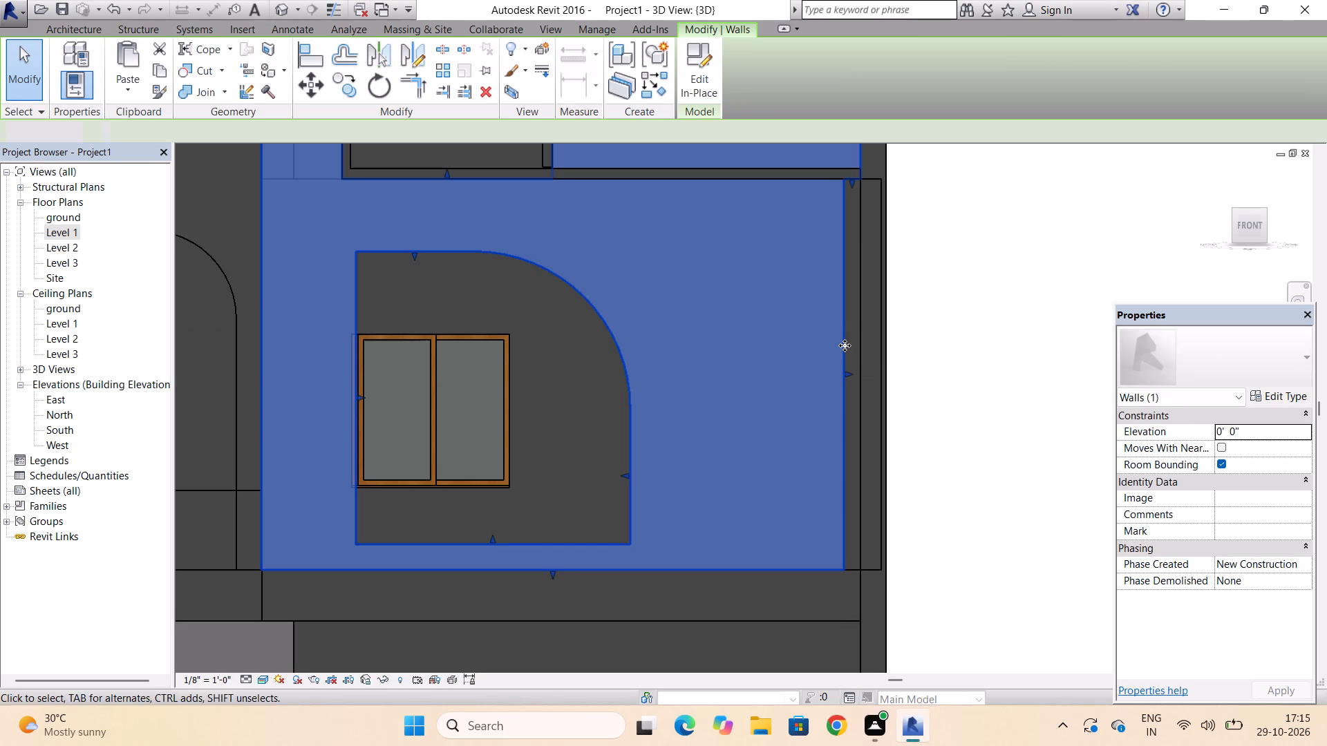
triple_click(845, 345)
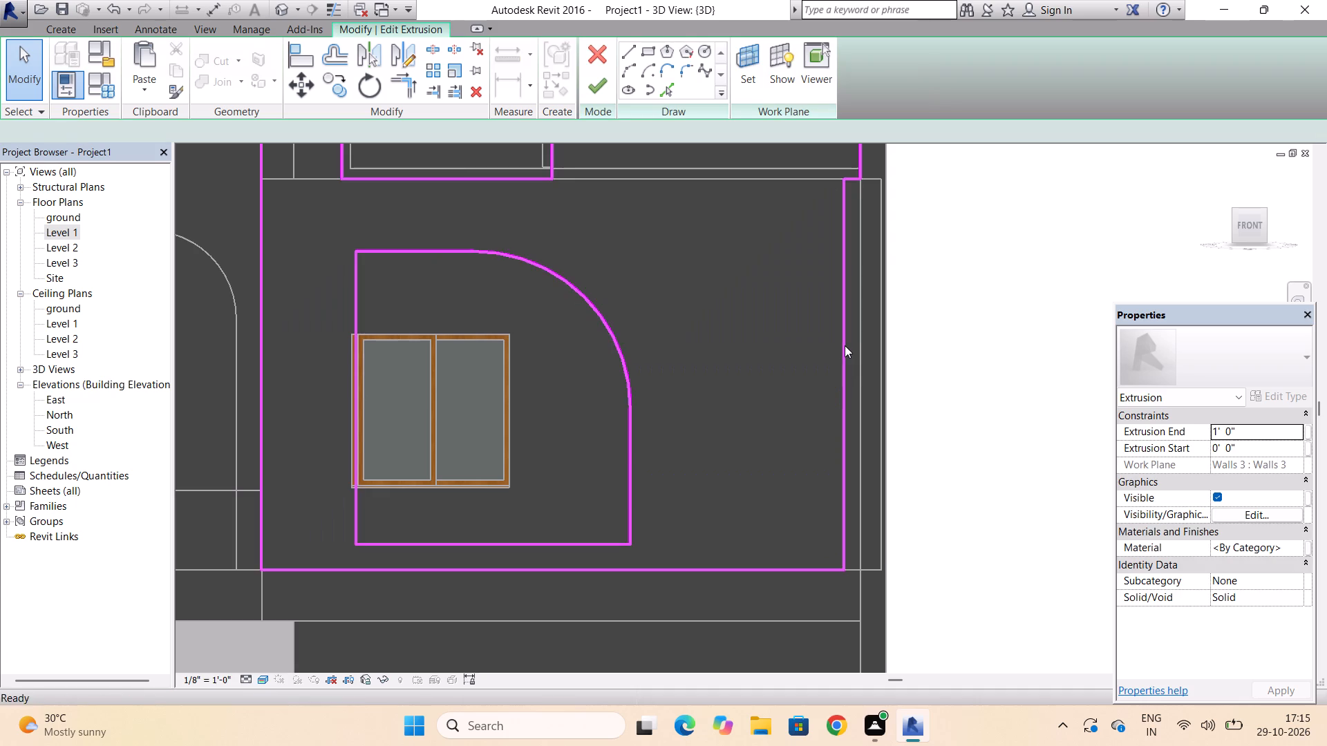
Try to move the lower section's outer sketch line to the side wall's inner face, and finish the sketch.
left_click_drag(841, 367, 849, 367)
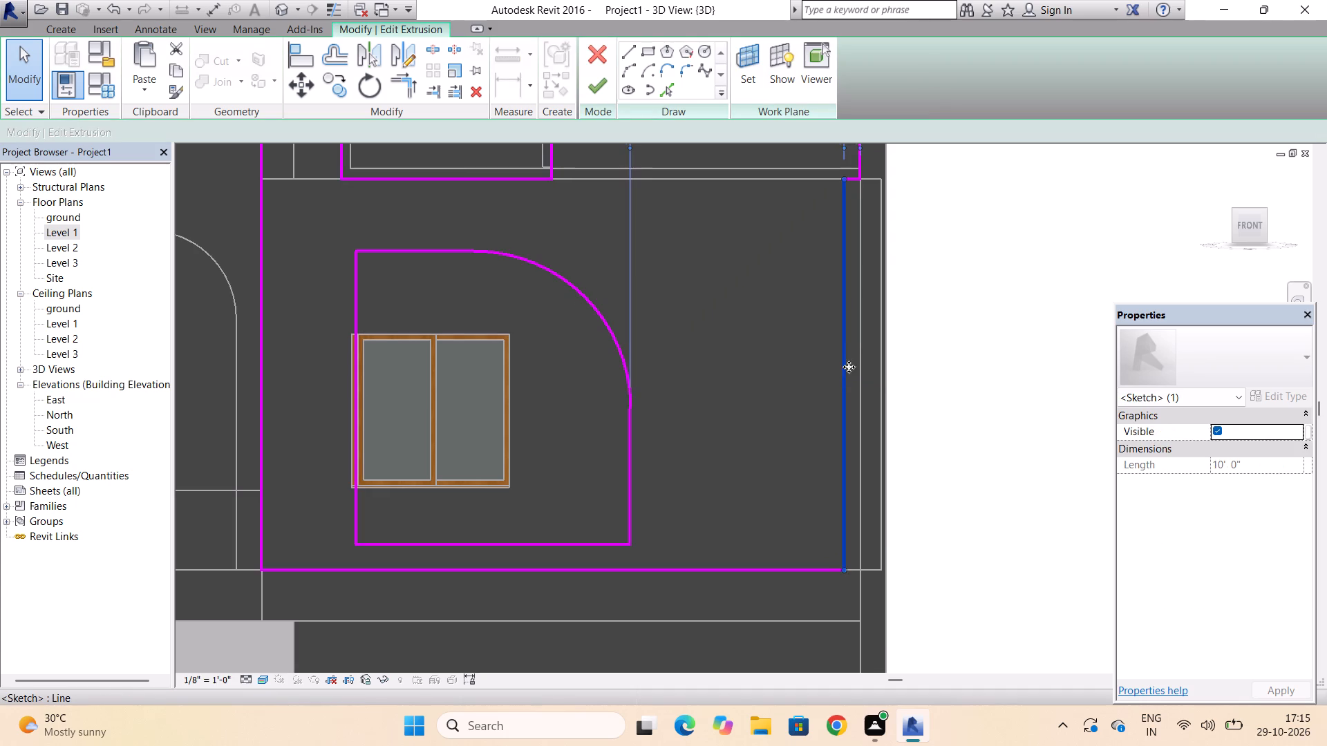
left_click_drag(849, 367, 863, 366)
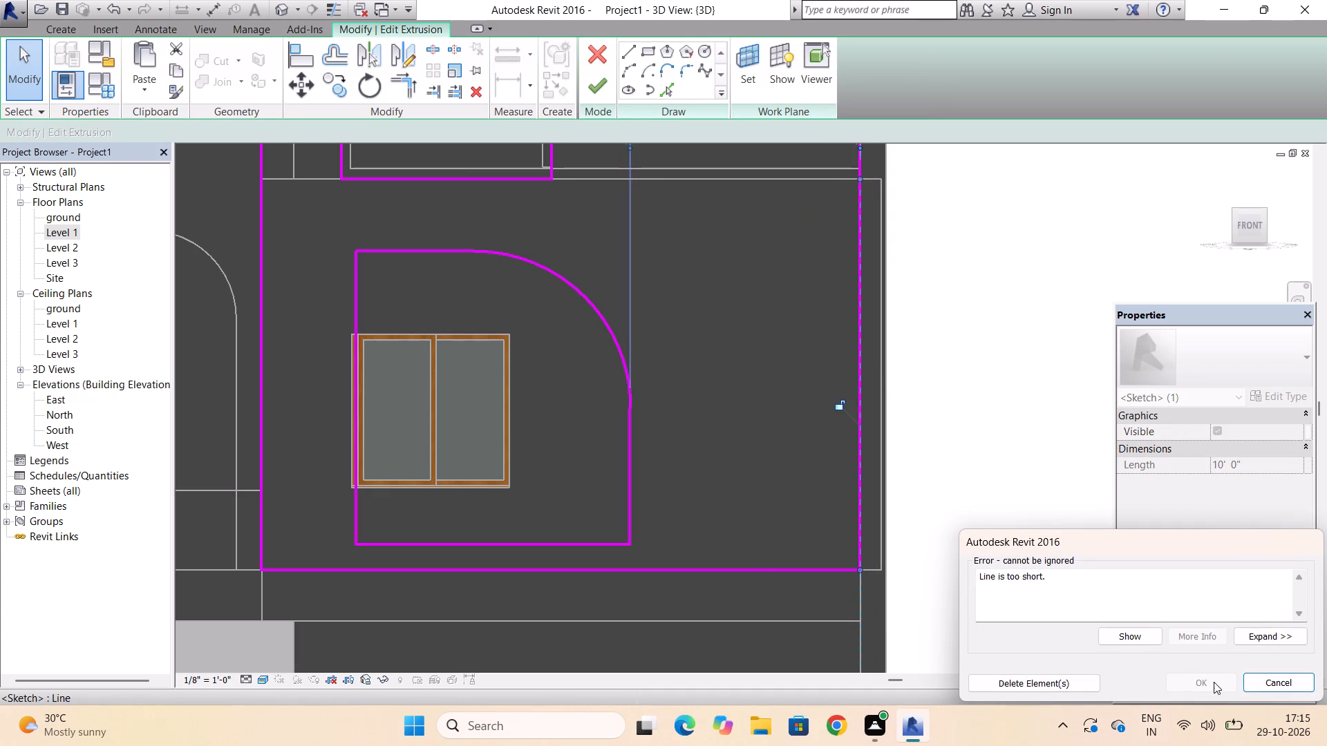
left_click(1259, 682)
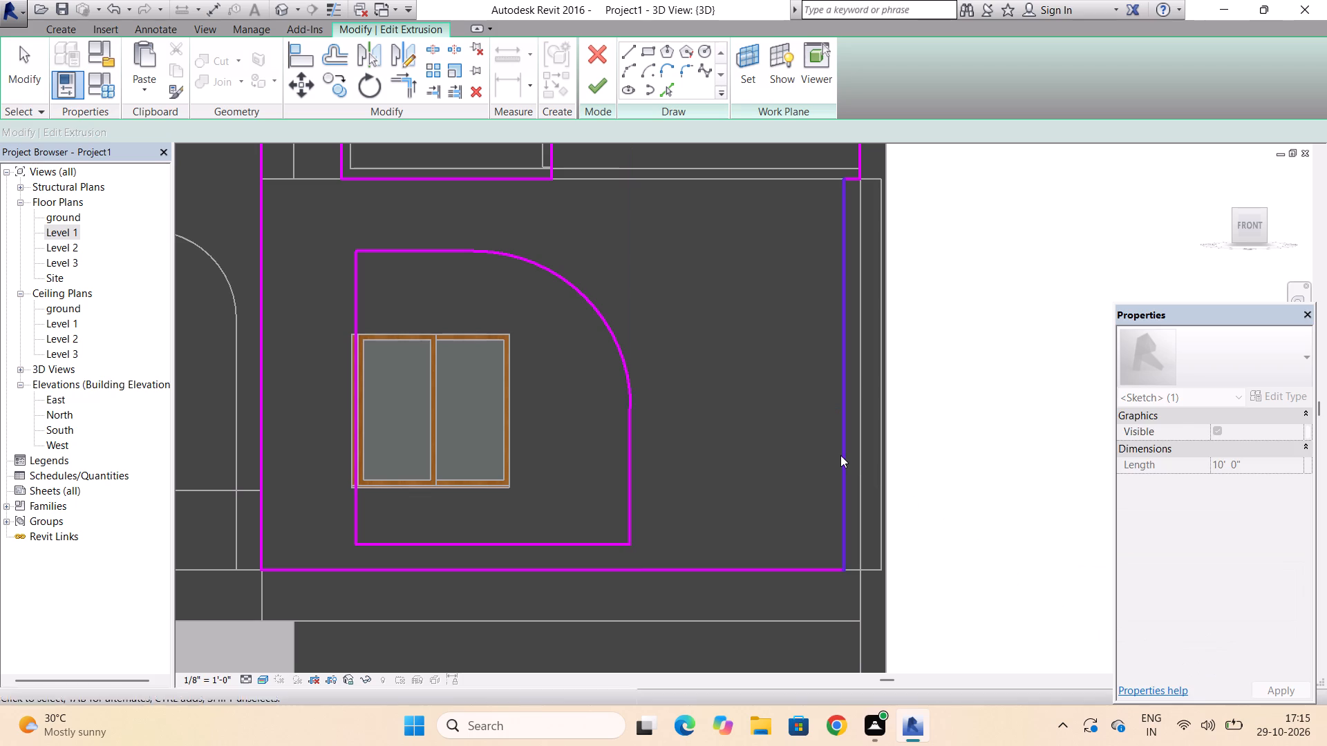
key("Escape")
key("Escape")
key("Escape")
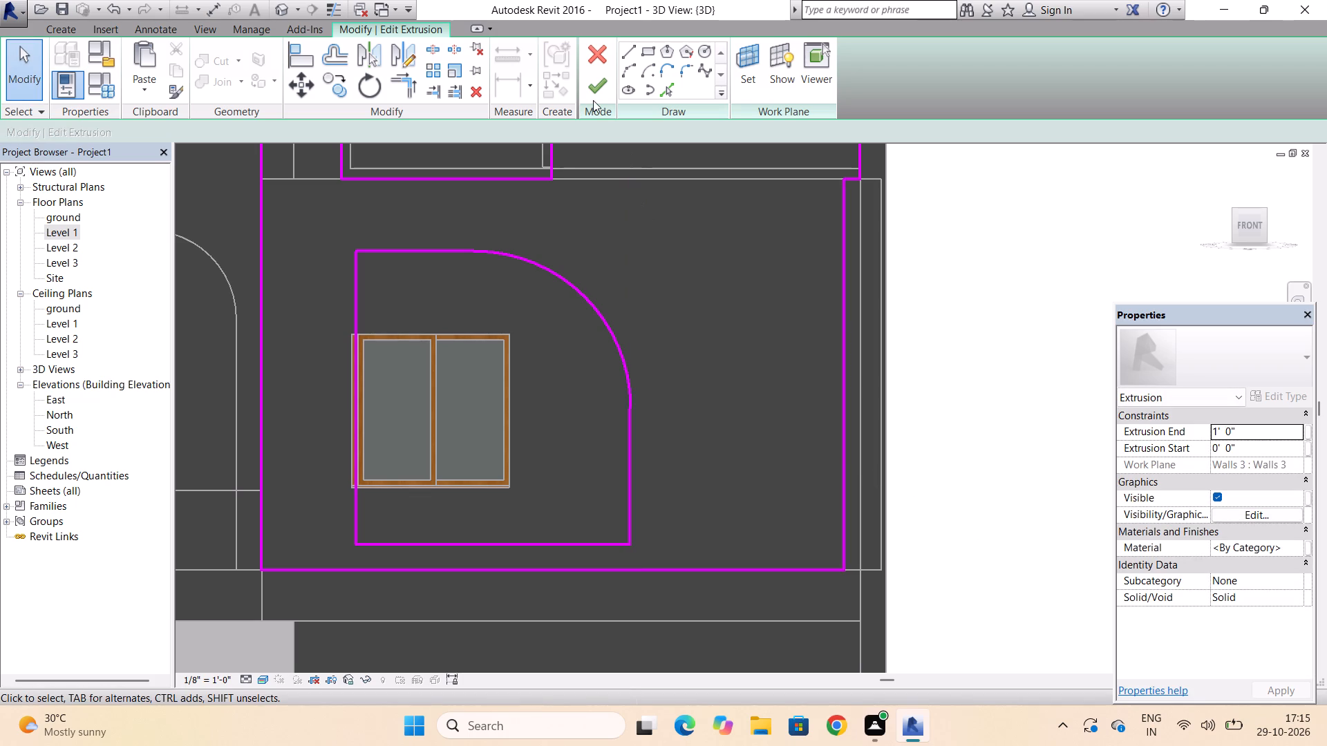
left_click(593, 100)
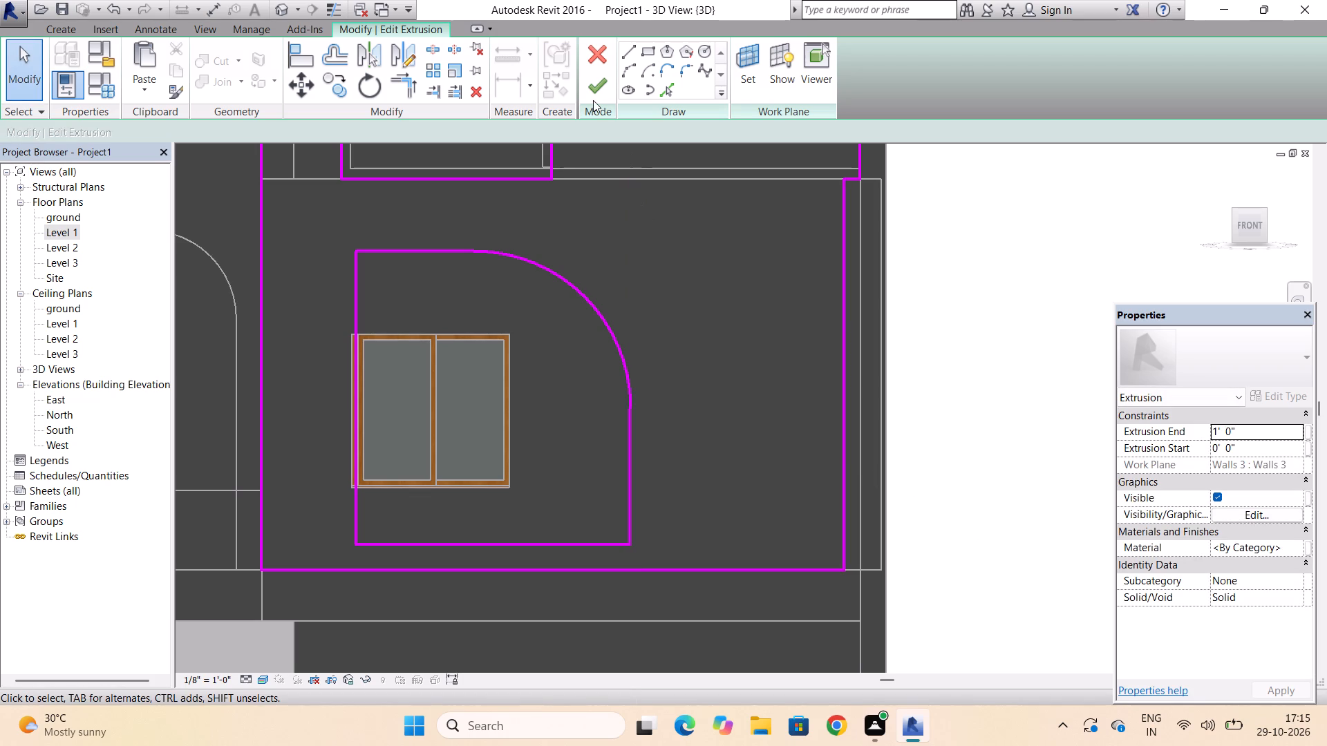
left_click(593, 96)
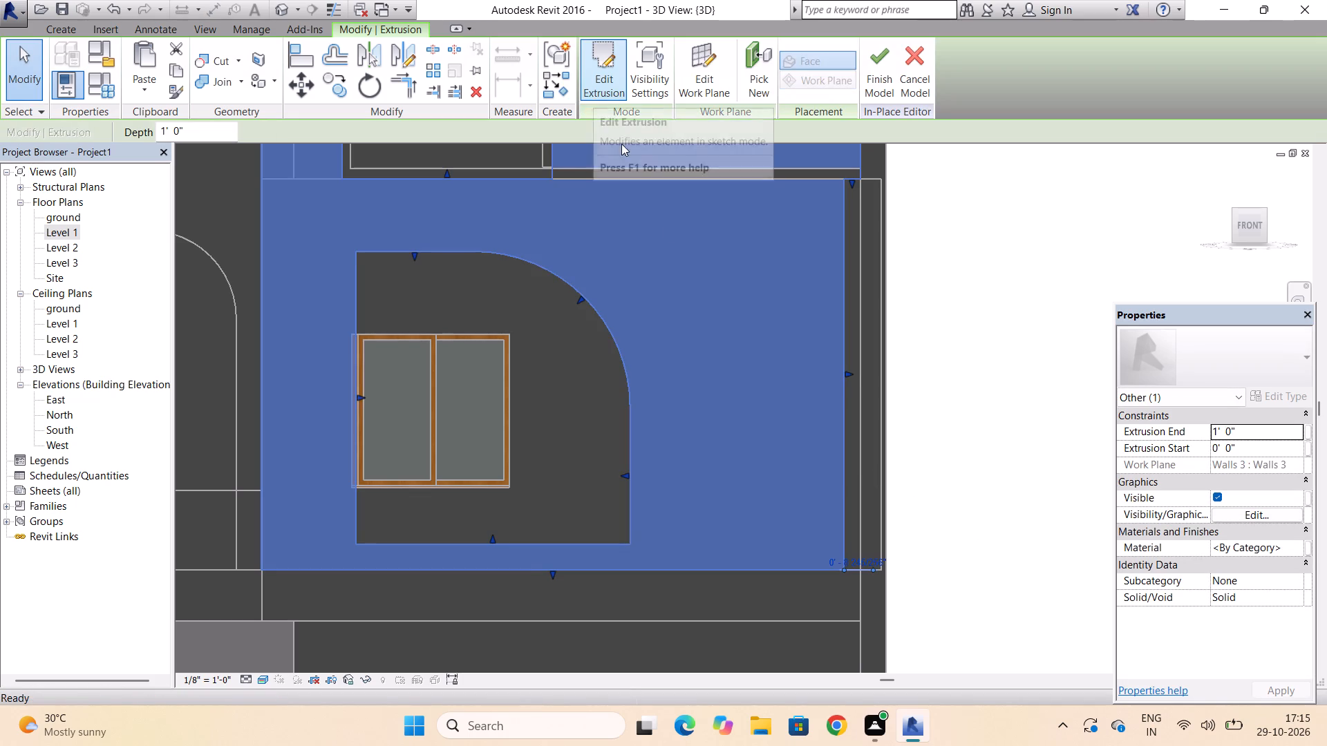
Stretch the Walls 4 lower section's outer edge toward the side wall's inner face and finish the in-place model.
key("Escape")
left_click(840, 385)
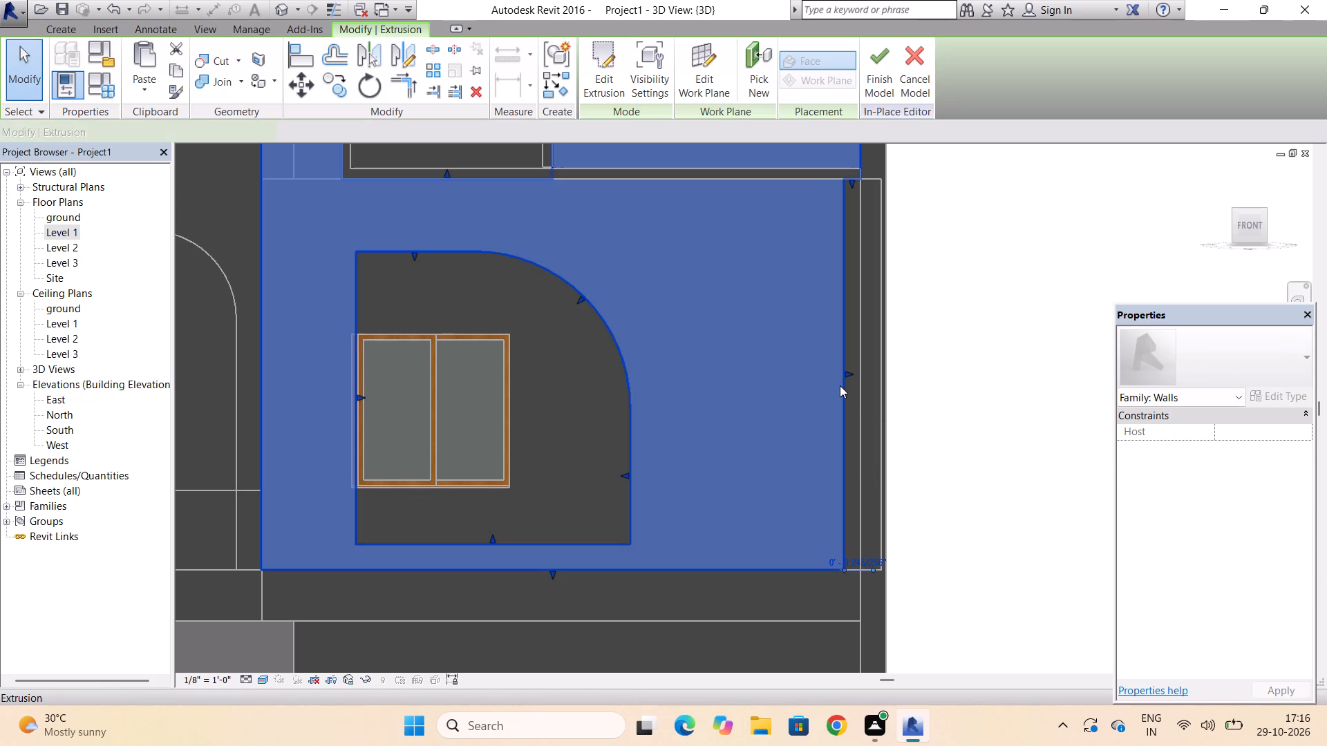
scroll(845, 564, "up", 7)
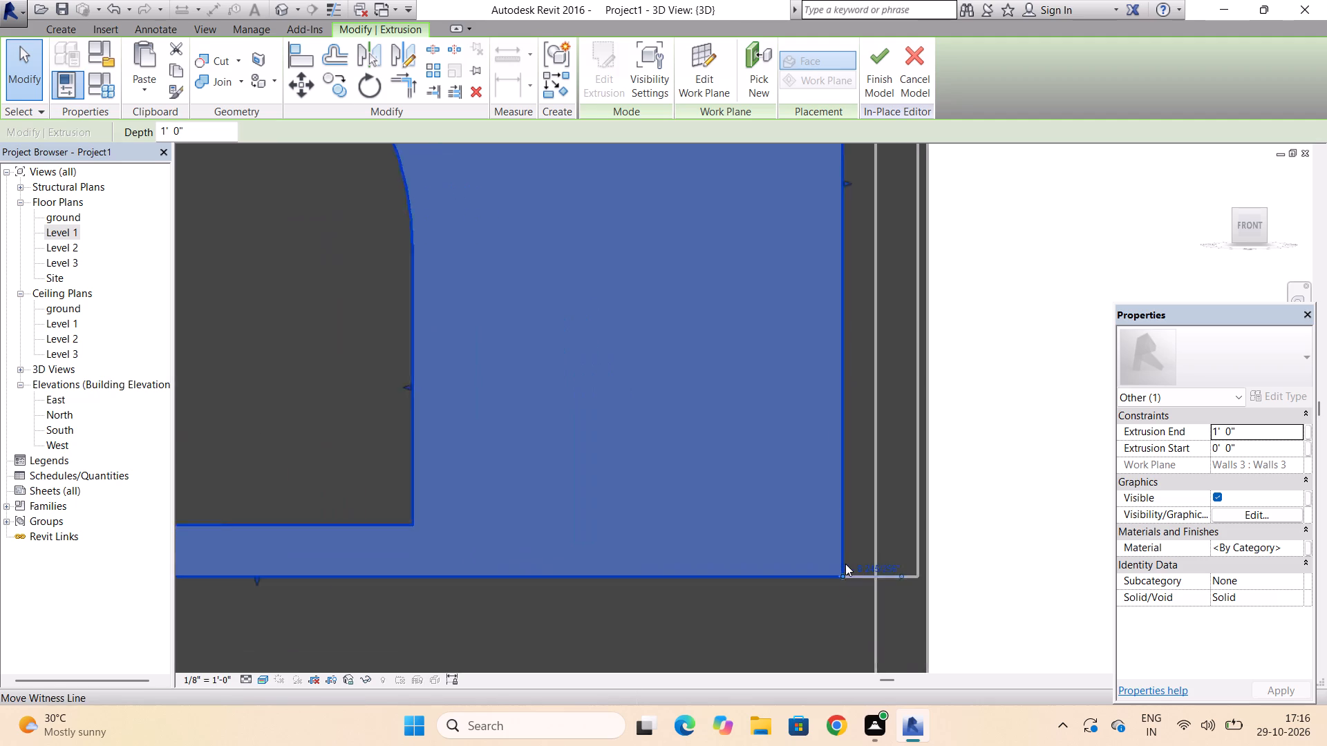
scroll(845, 564, "up", 9)
left_click(834, 615)
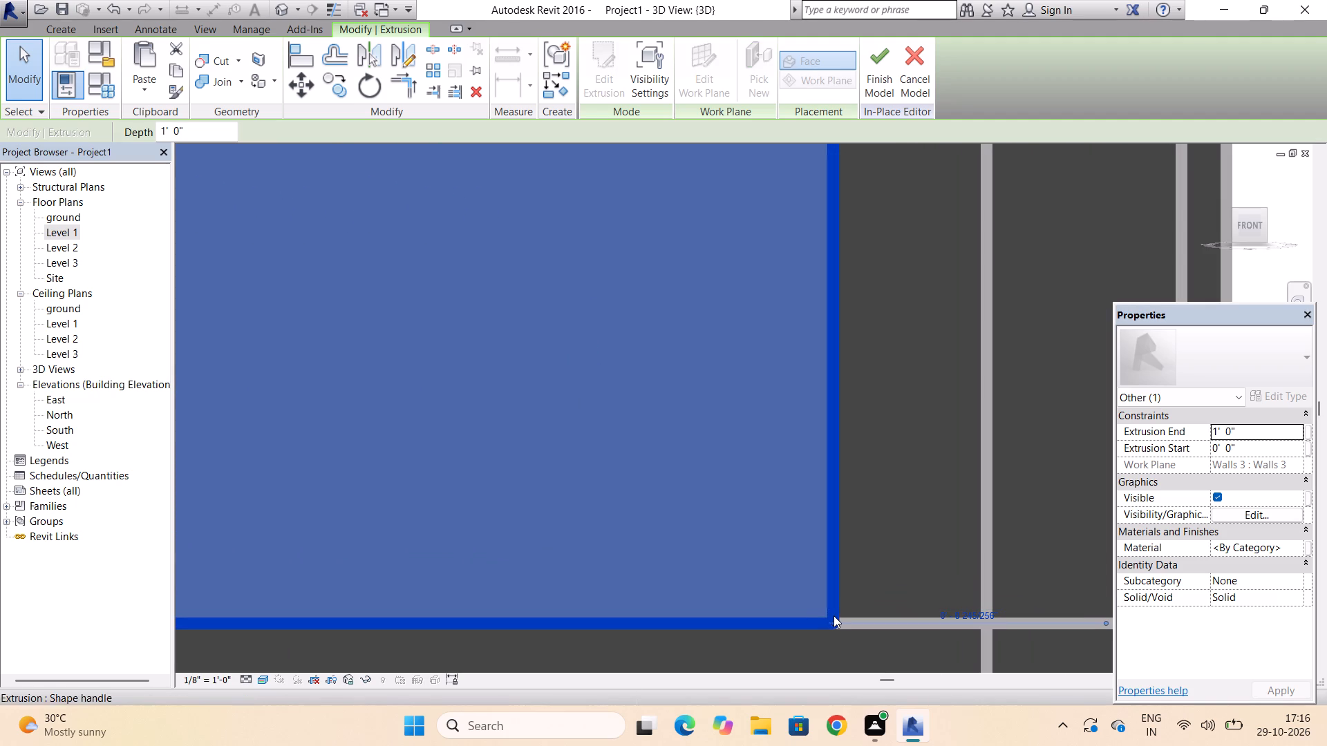
scroll(834, 615, "down", 13)
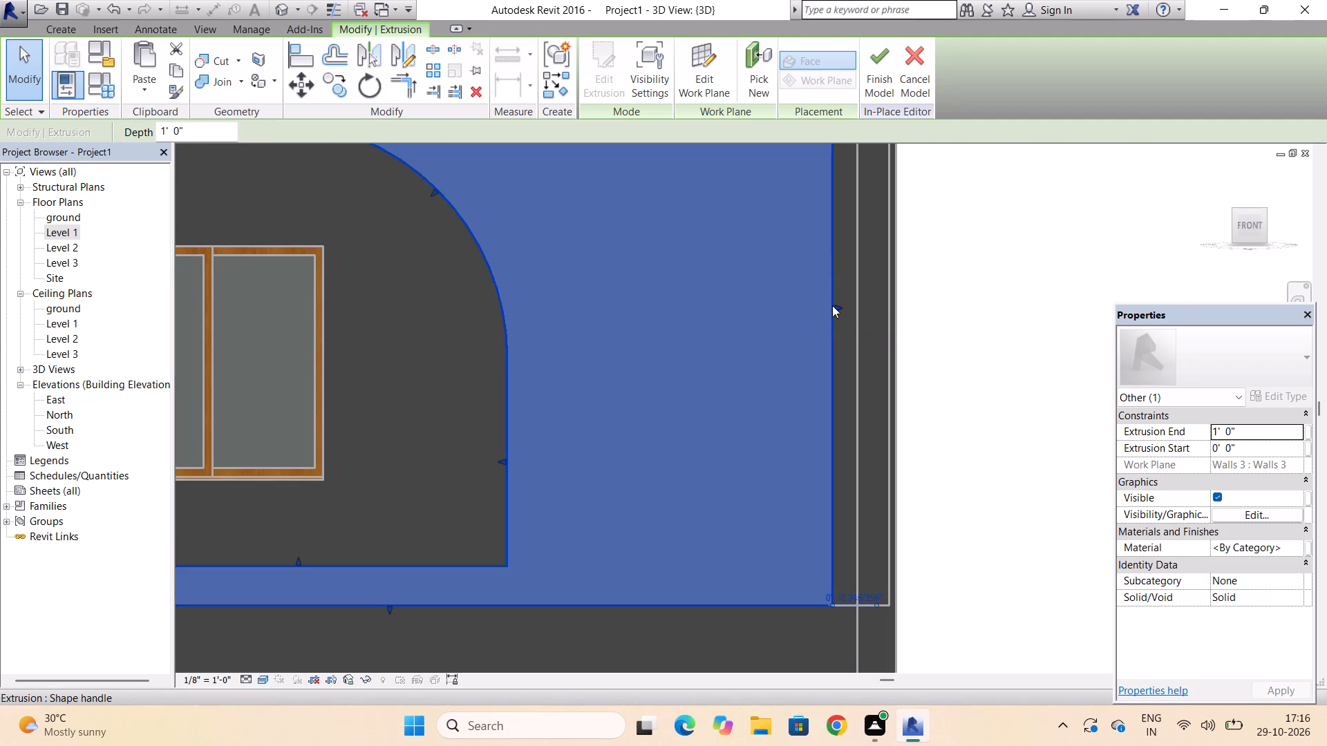
left_click_drag(832, 305, 838, 305)
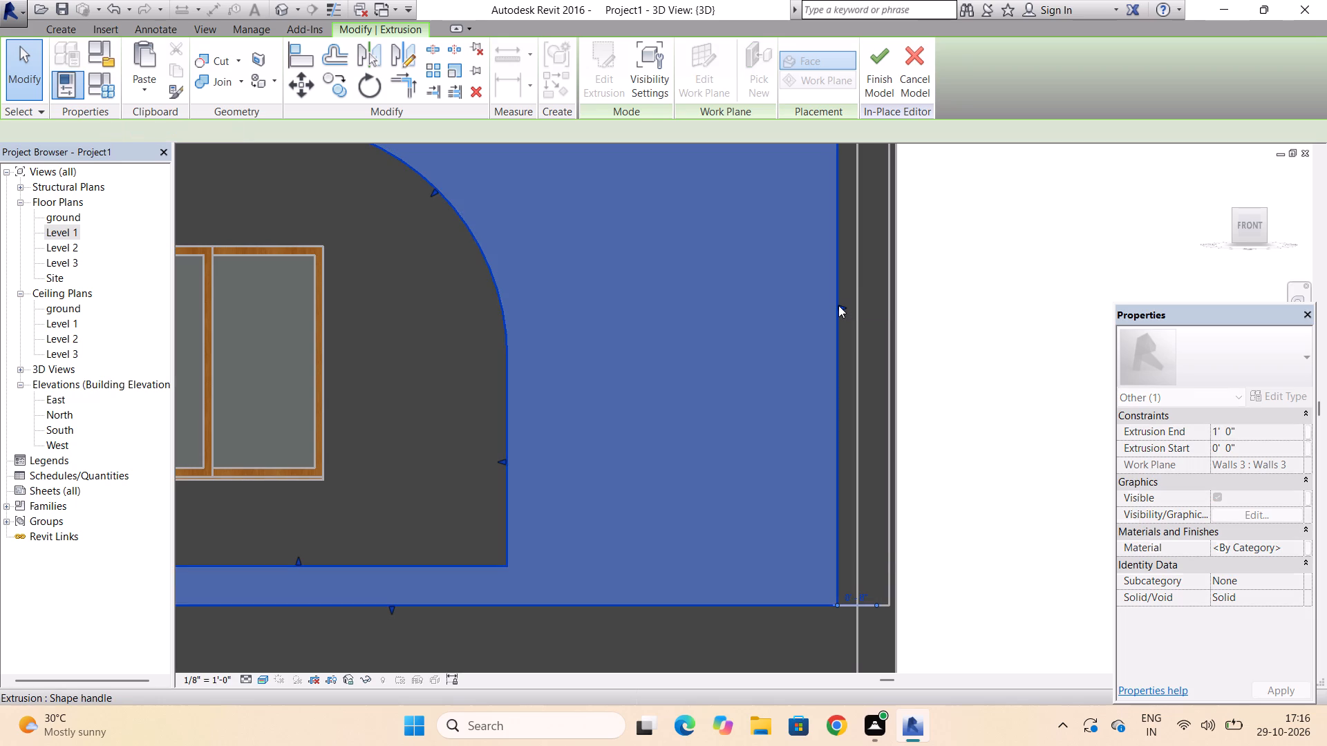
left_click_drag(838, 305, 847, 307)
left_click(853, 307)
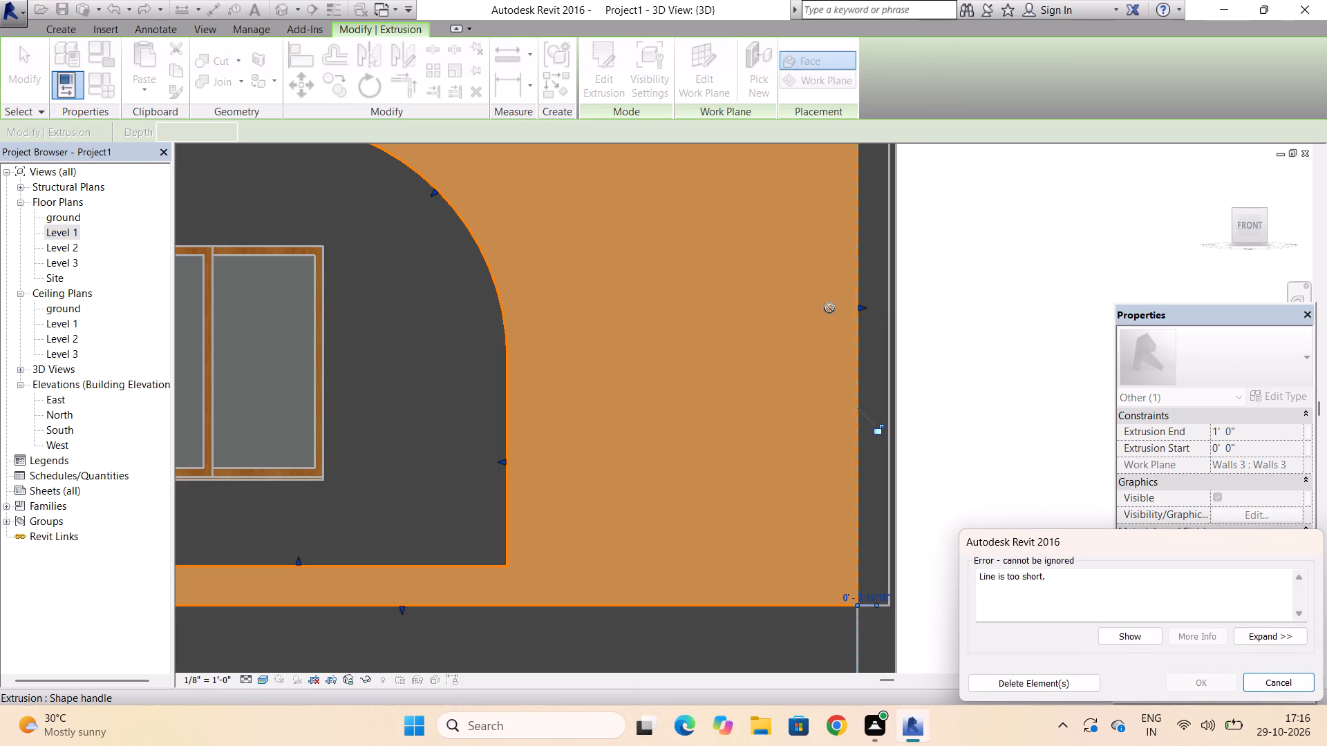
key("Escape")
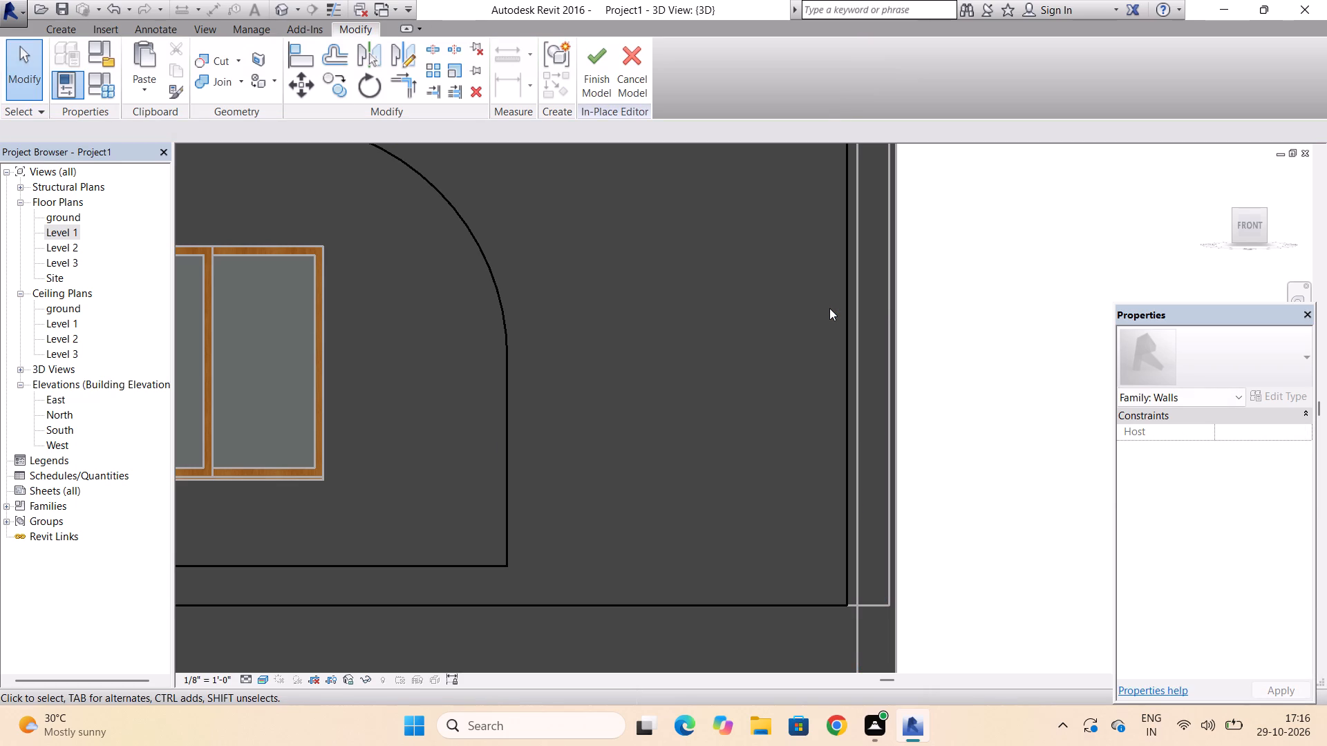
scroll(829, 308, "down", 8)
scroll(721, 440, "down", 3)
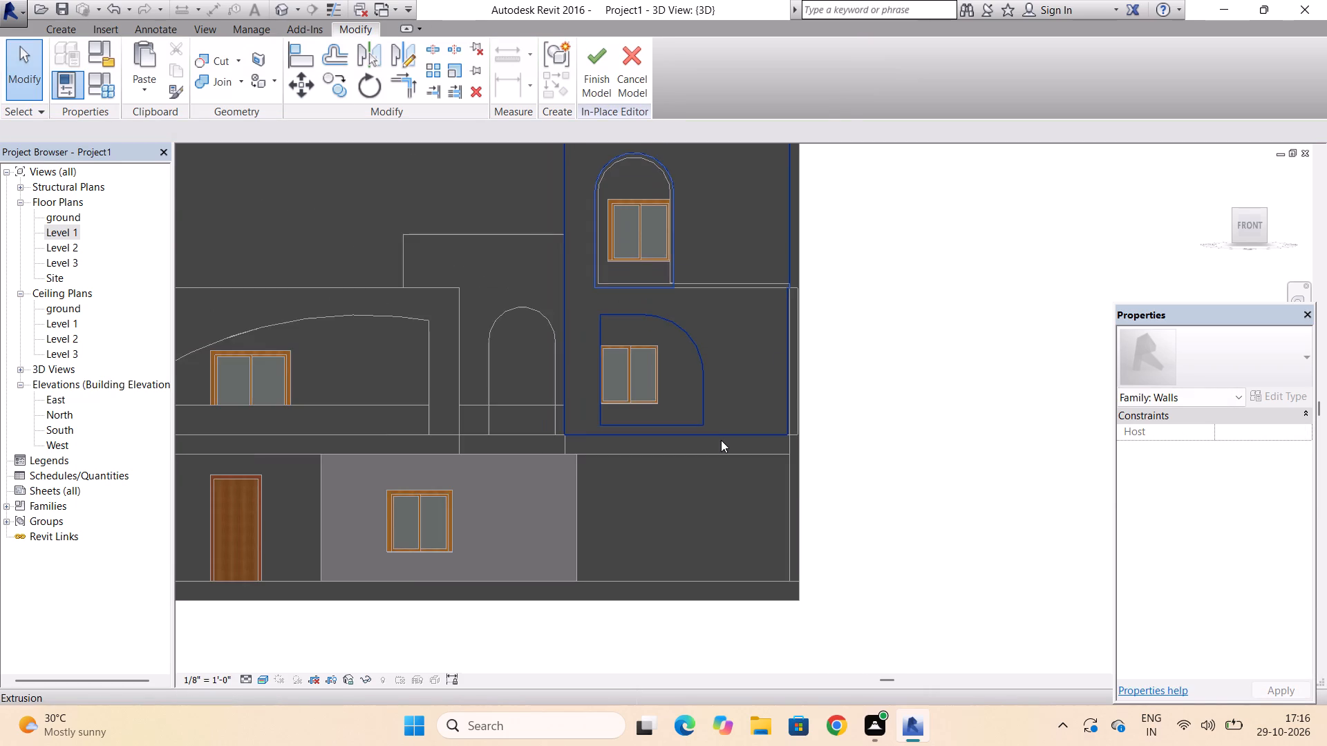
scroll(721, 440, "down", 4)
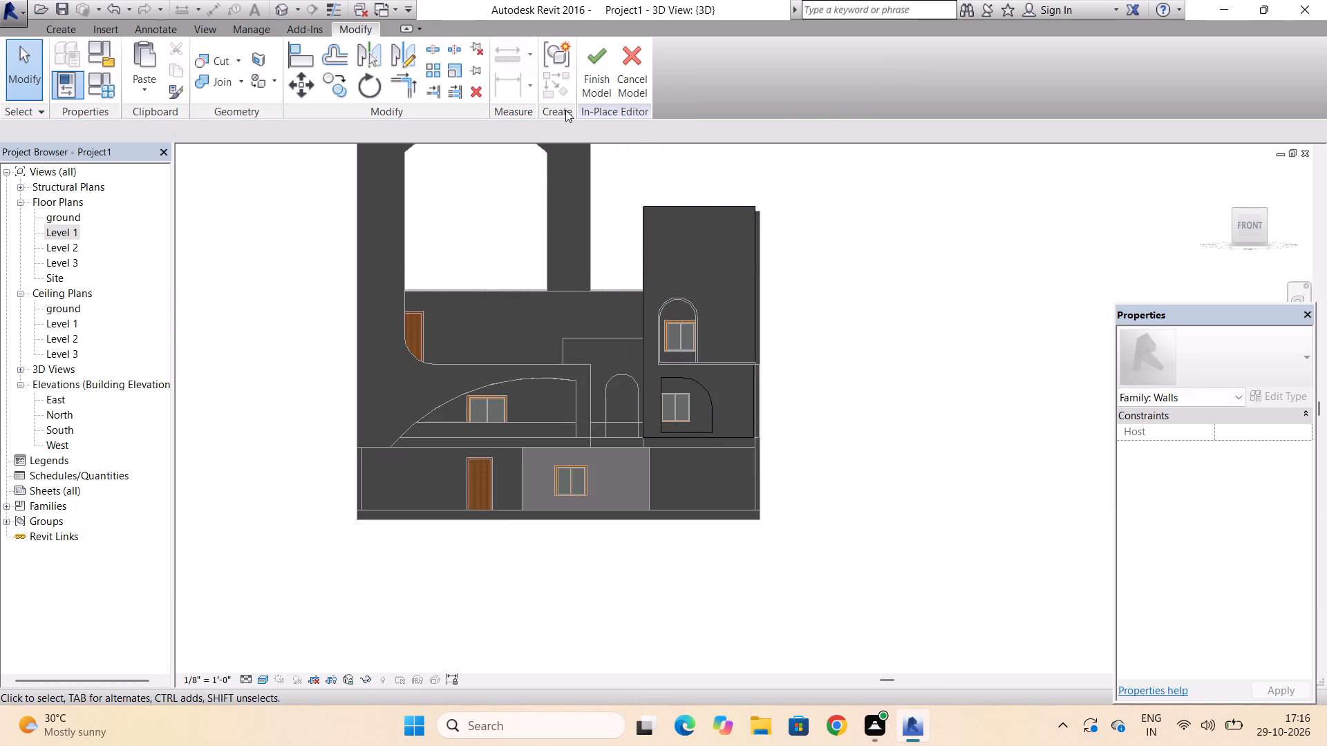
left_click(587, 86)
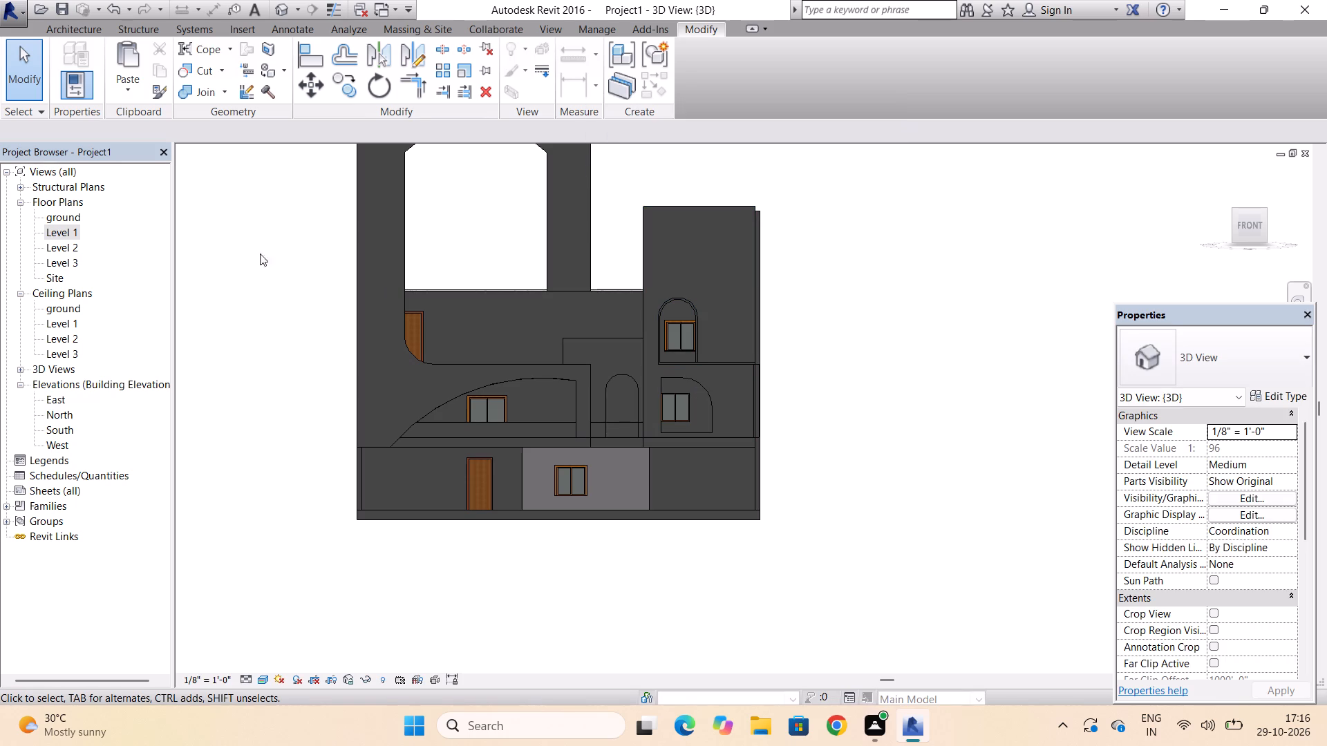
Start a new in-place model in the Walls category, accepting the suggested name Walls 6.
left_click(59, 28)
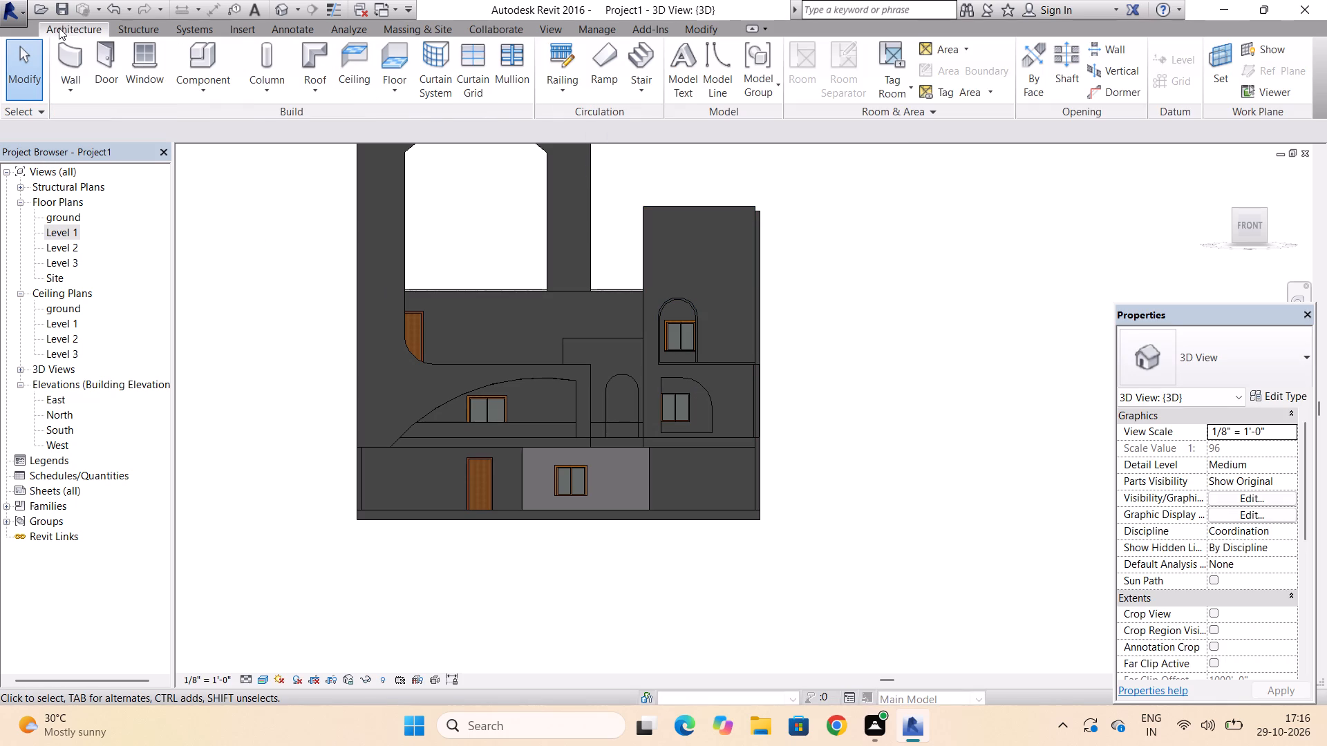
left_click(224, 84)
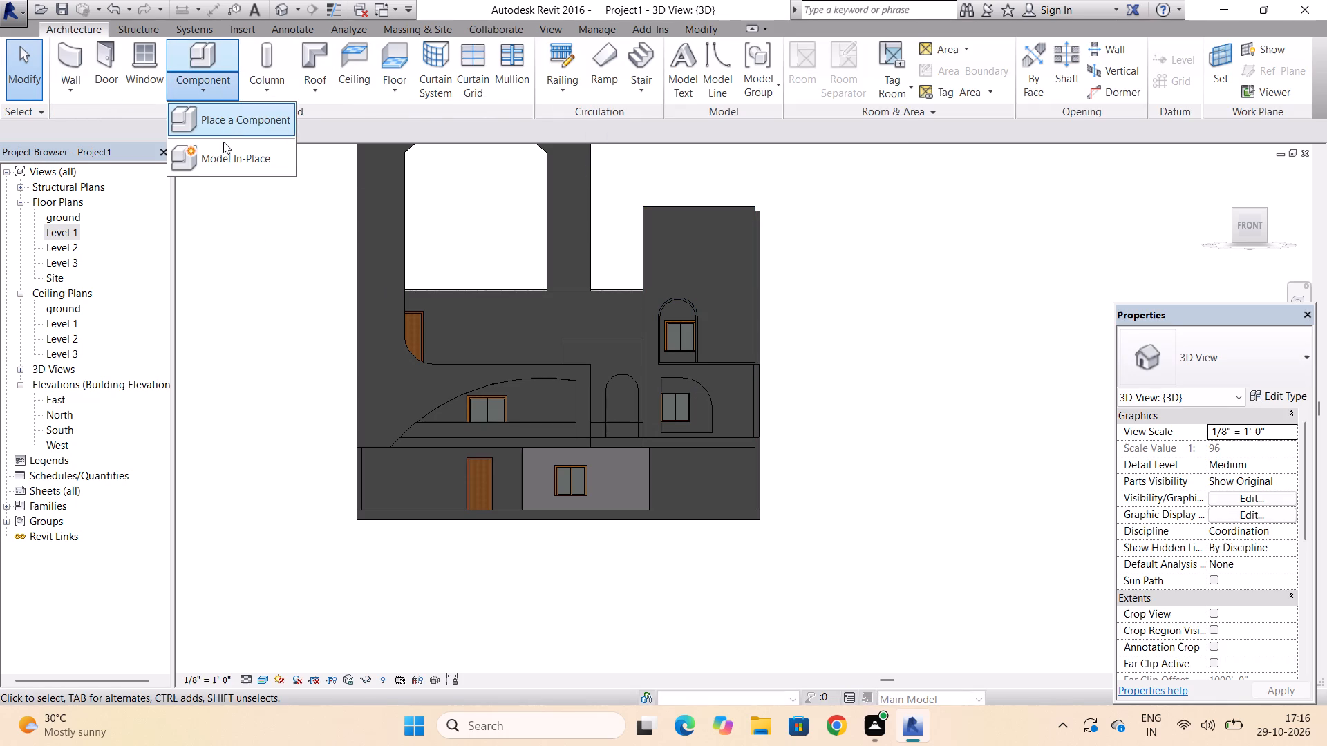
left_click(223, 148)
scroll(608, 275, "down", 20)
scroll(608, 275, "down", 11)
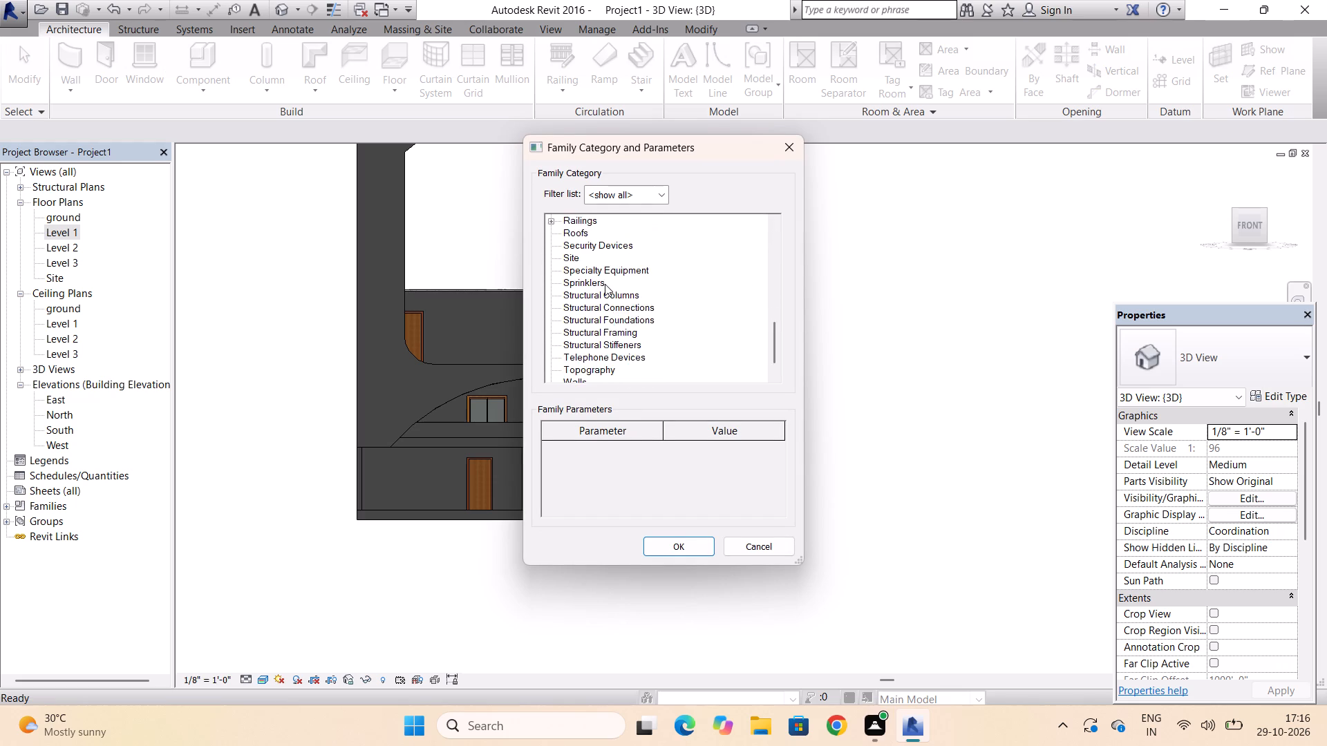
scroll(605, 284, "down", 3)
left_click(567, 354)
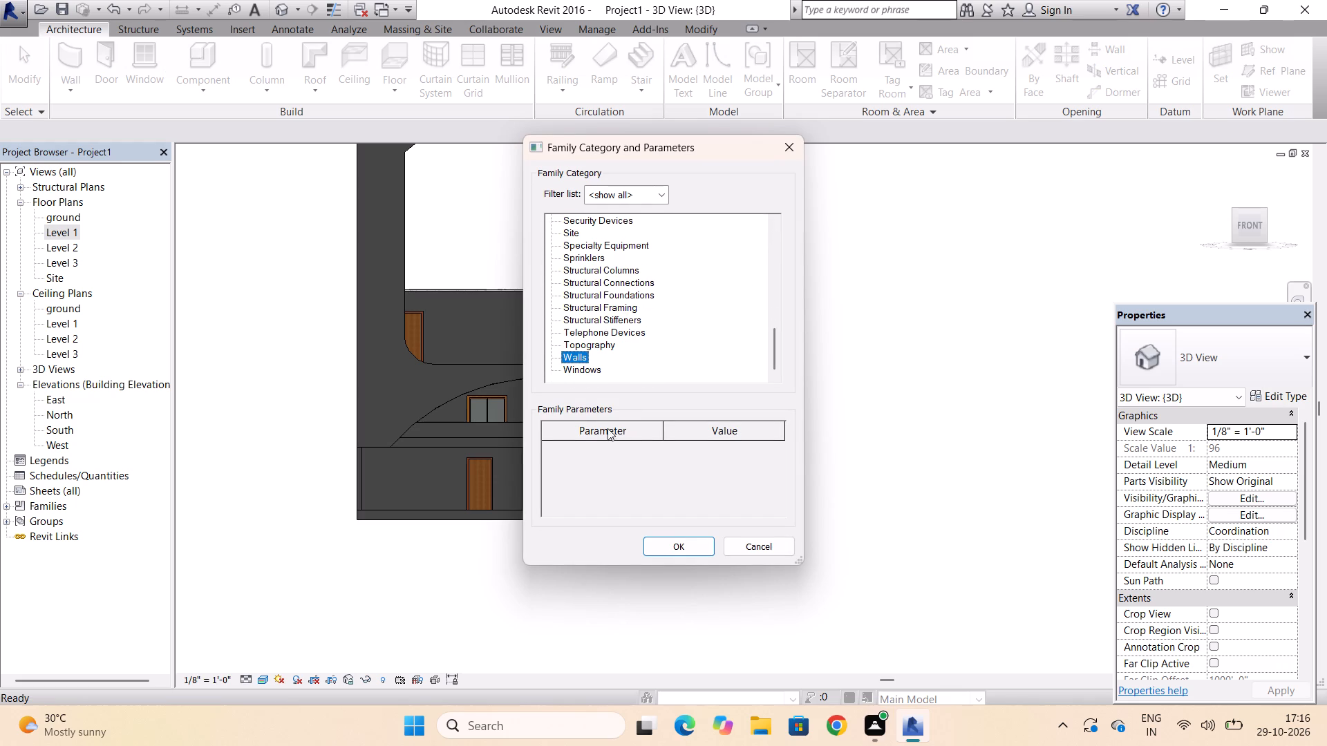
left_click(705, 546)
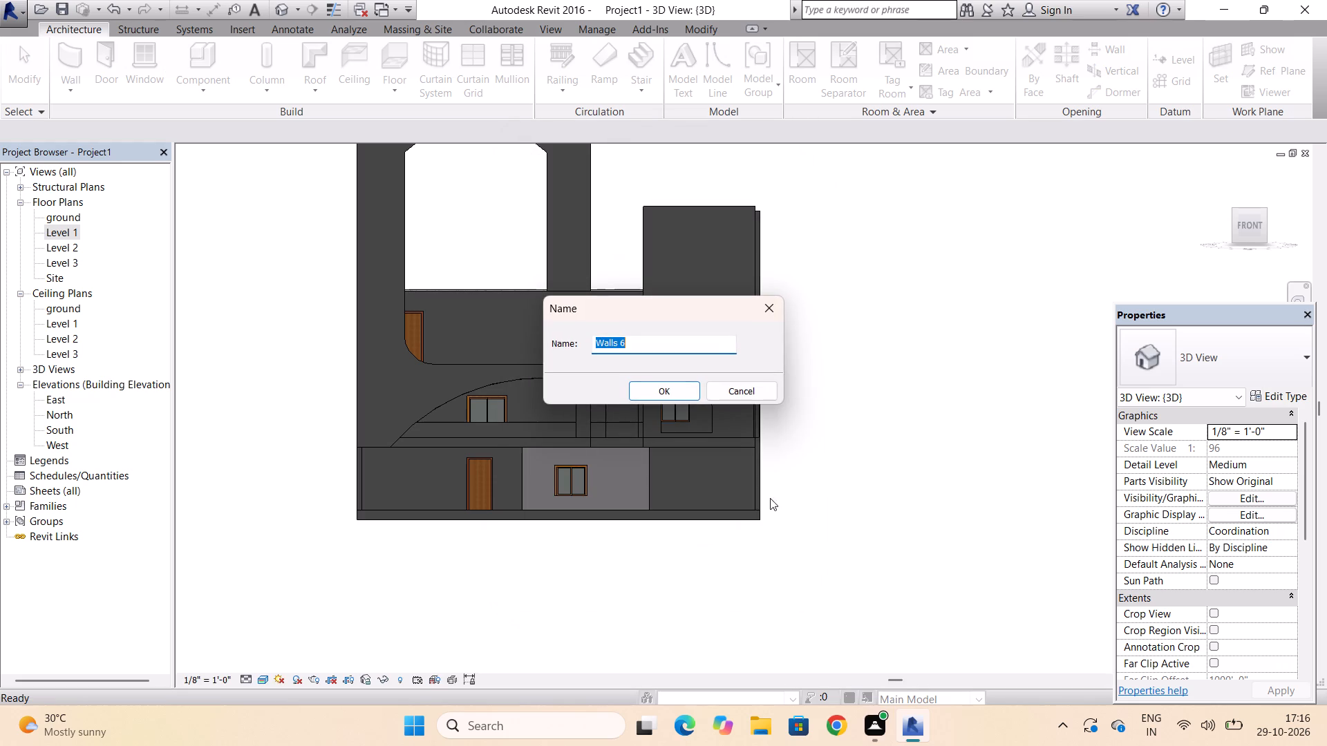
left_click(688, 394)
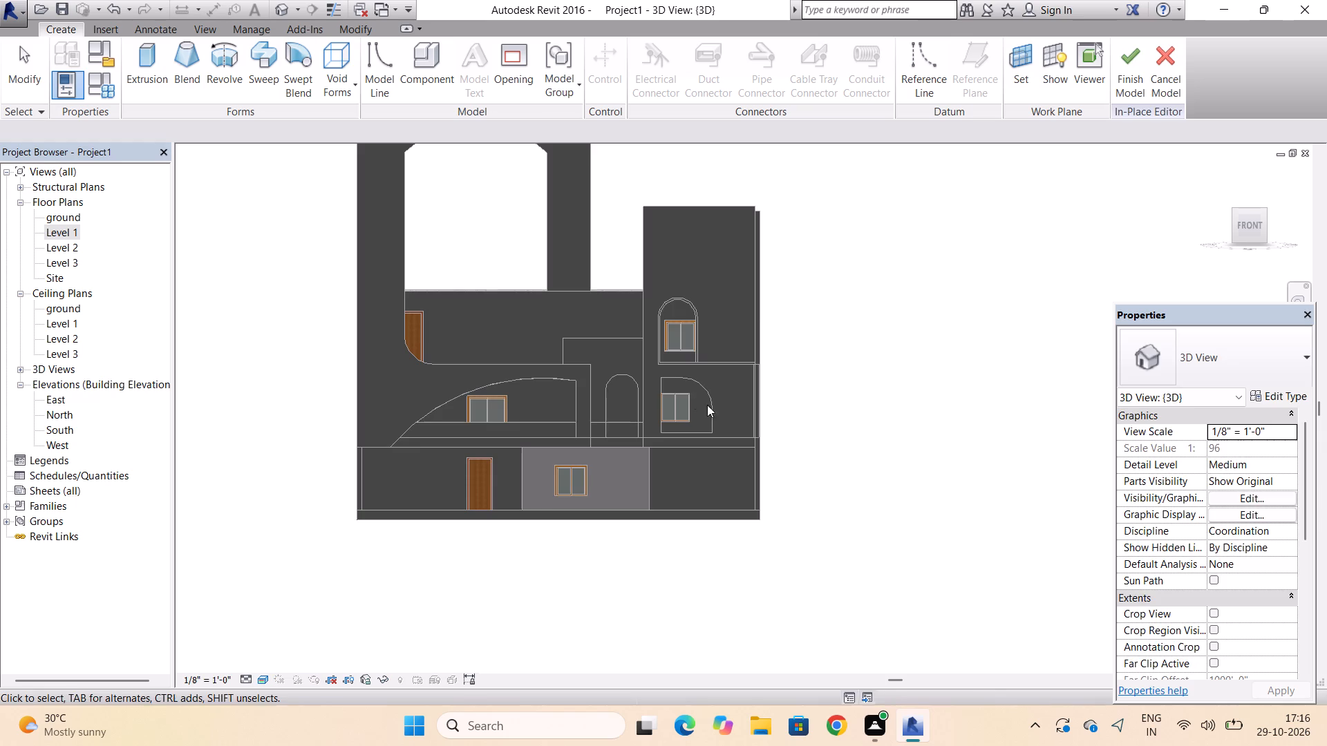
Set the work plane by picking the Walls 3 face at the front-right corner beside the Walls 4 lower section.
scroll(749, 436, "up", 3)
left_click(905, 170)
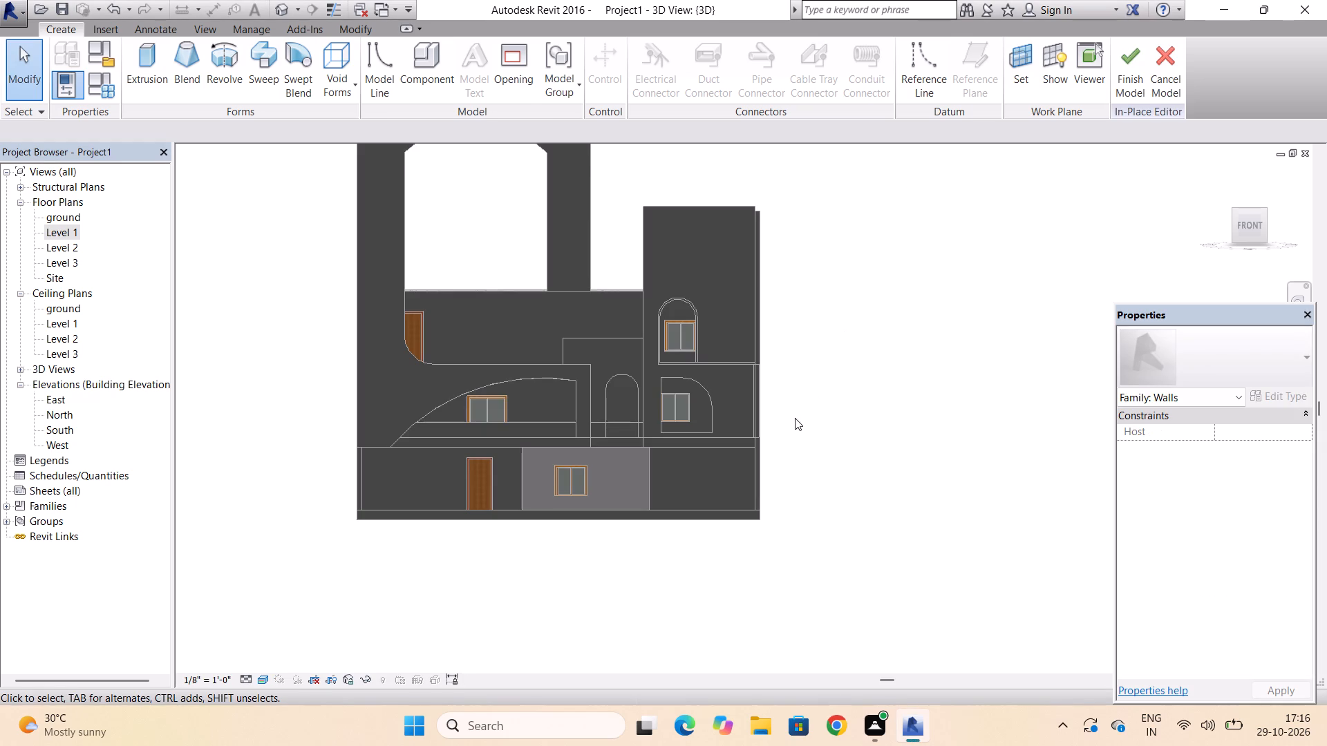
scroll(769, 437, "up", 15)
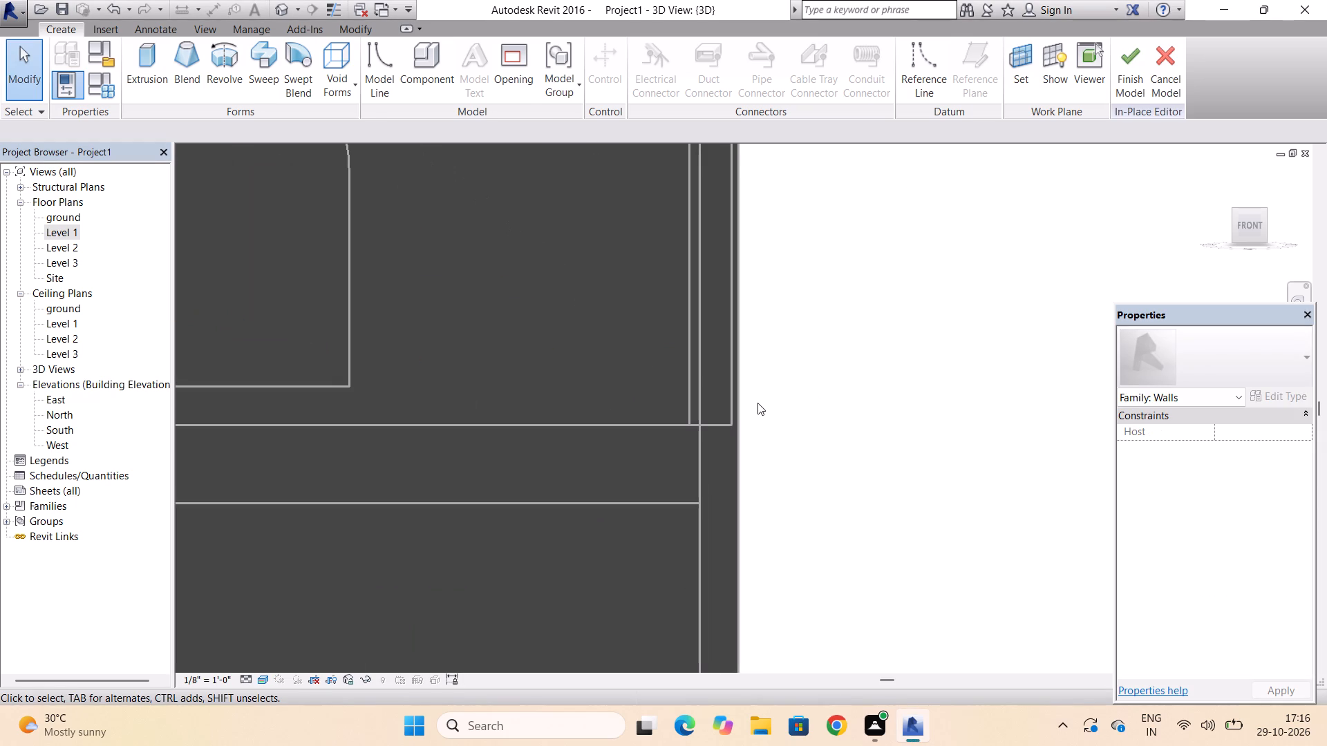
scroll(750, 424, "down", 10)
scroll(728, 460, "up", 4)
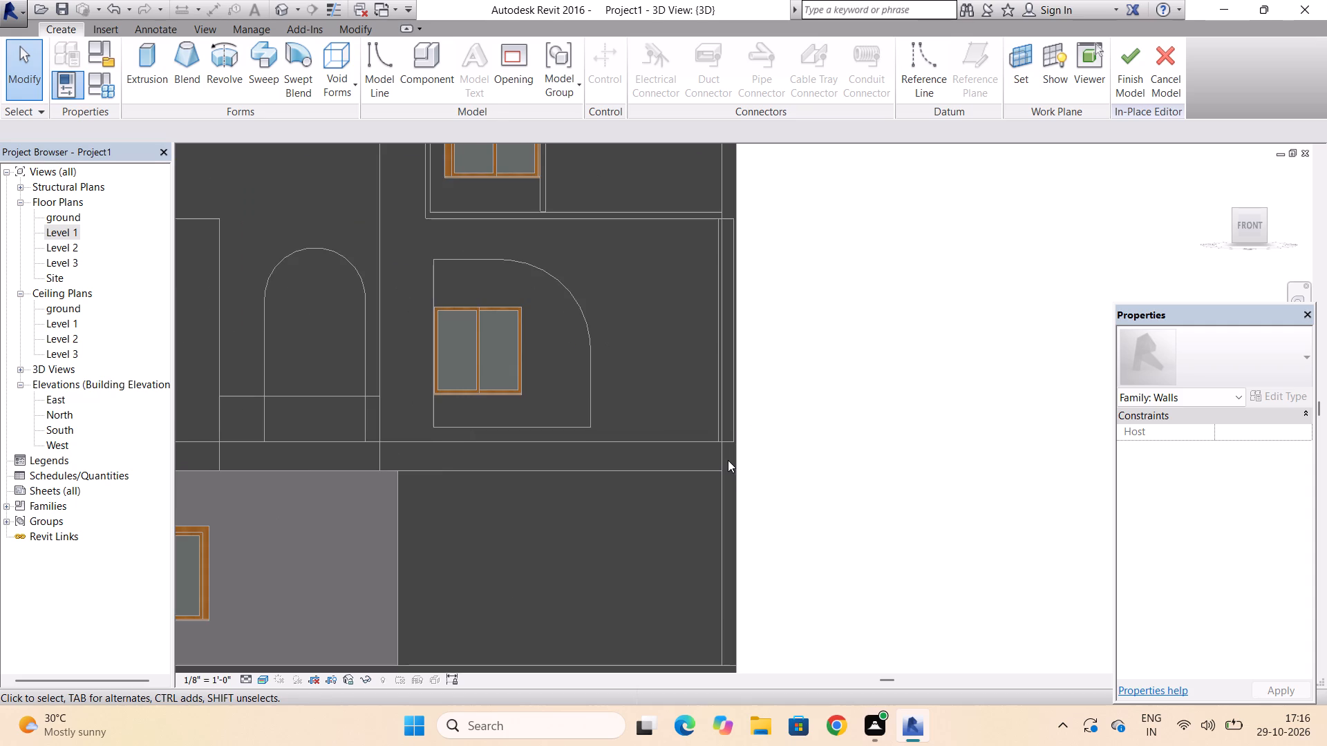
key("Escape")
key("Escape")
key("Escape")
key("Escape")
key("Escape")
key("Escape")
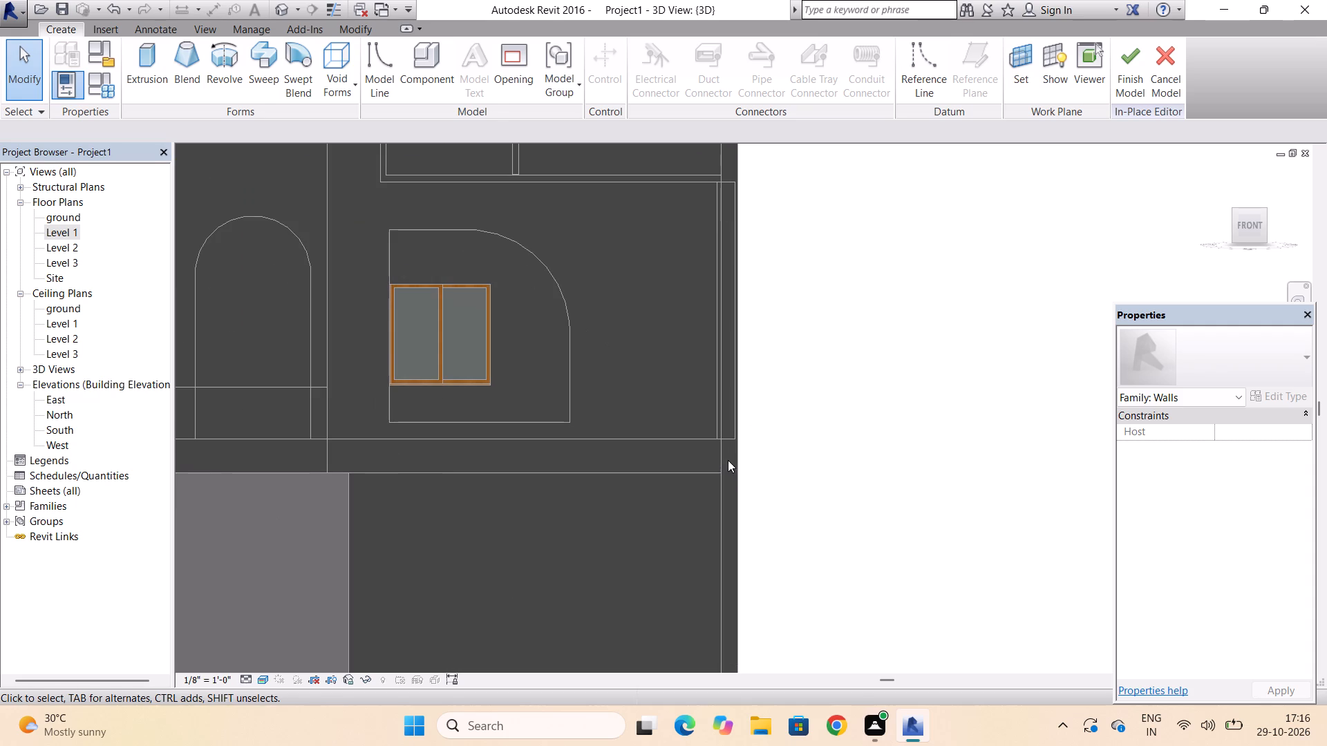
key("Escape")
left_click(1025, 75)
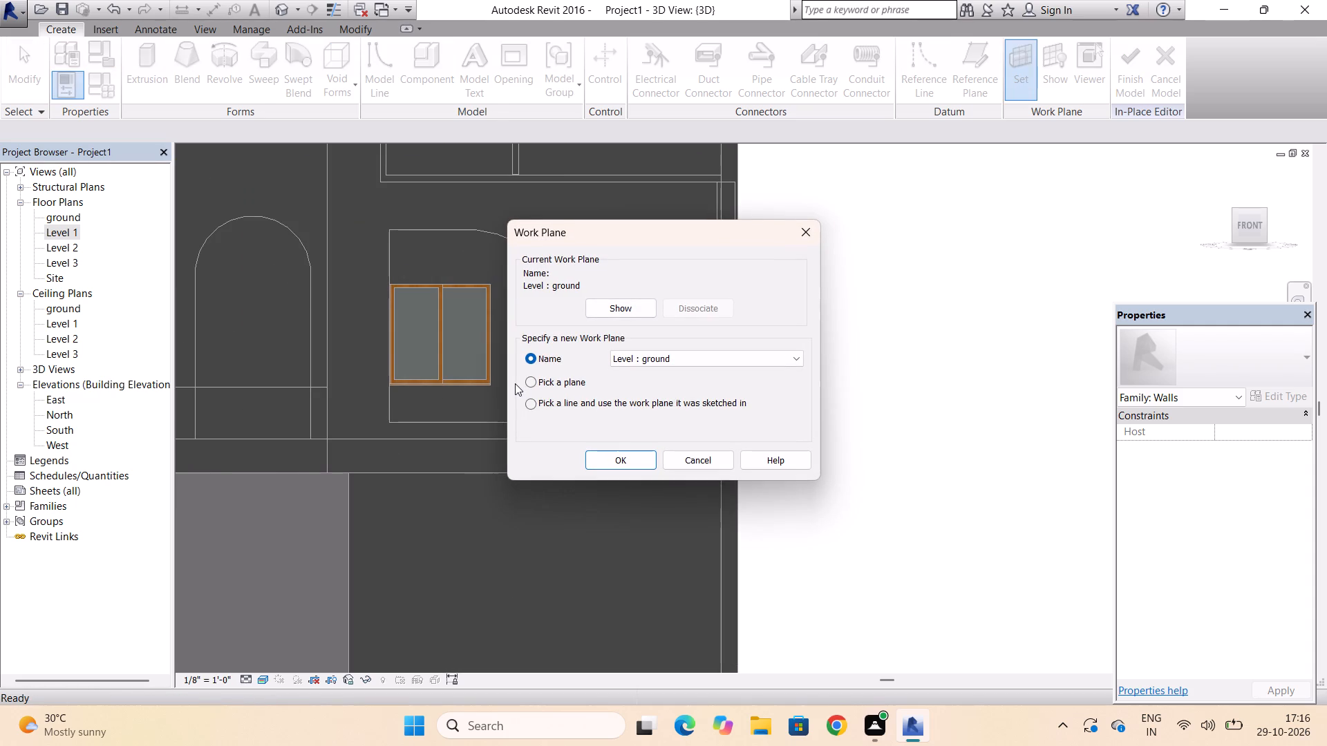
left_click(525, 383)
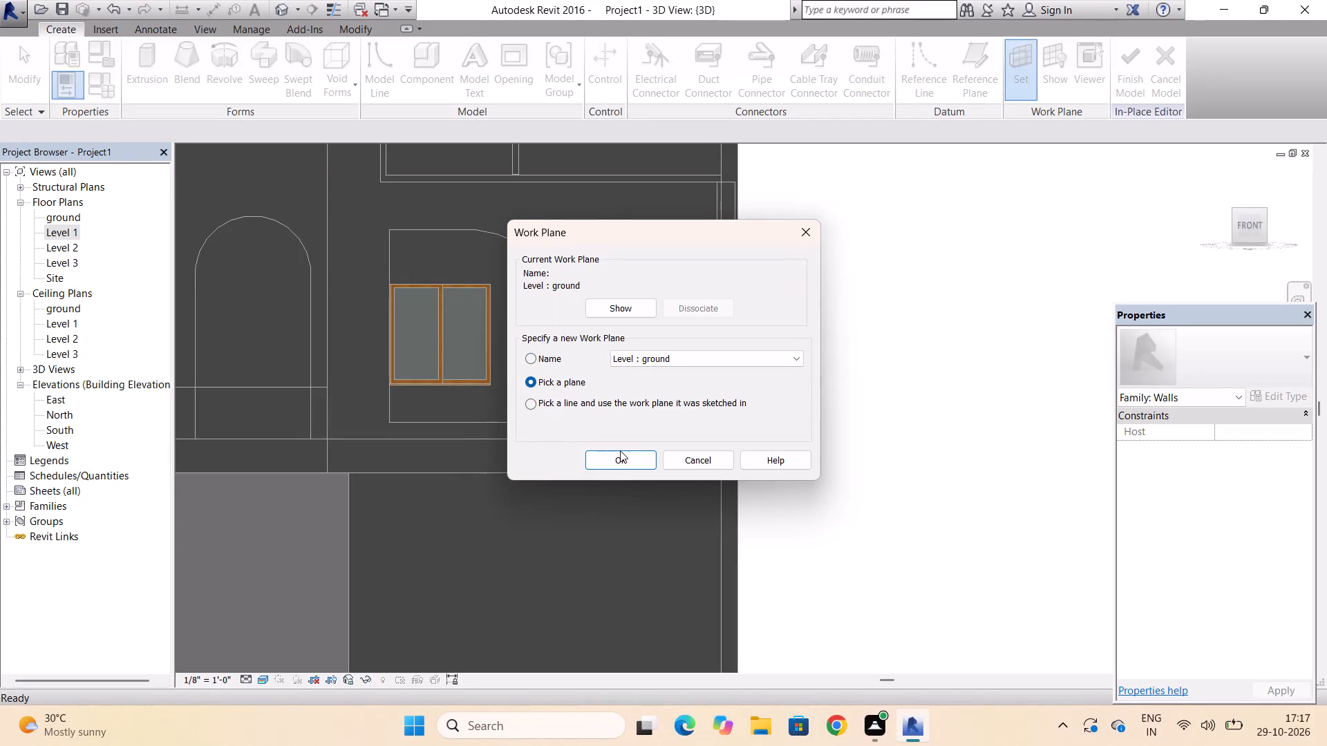
left_click(620, 454)
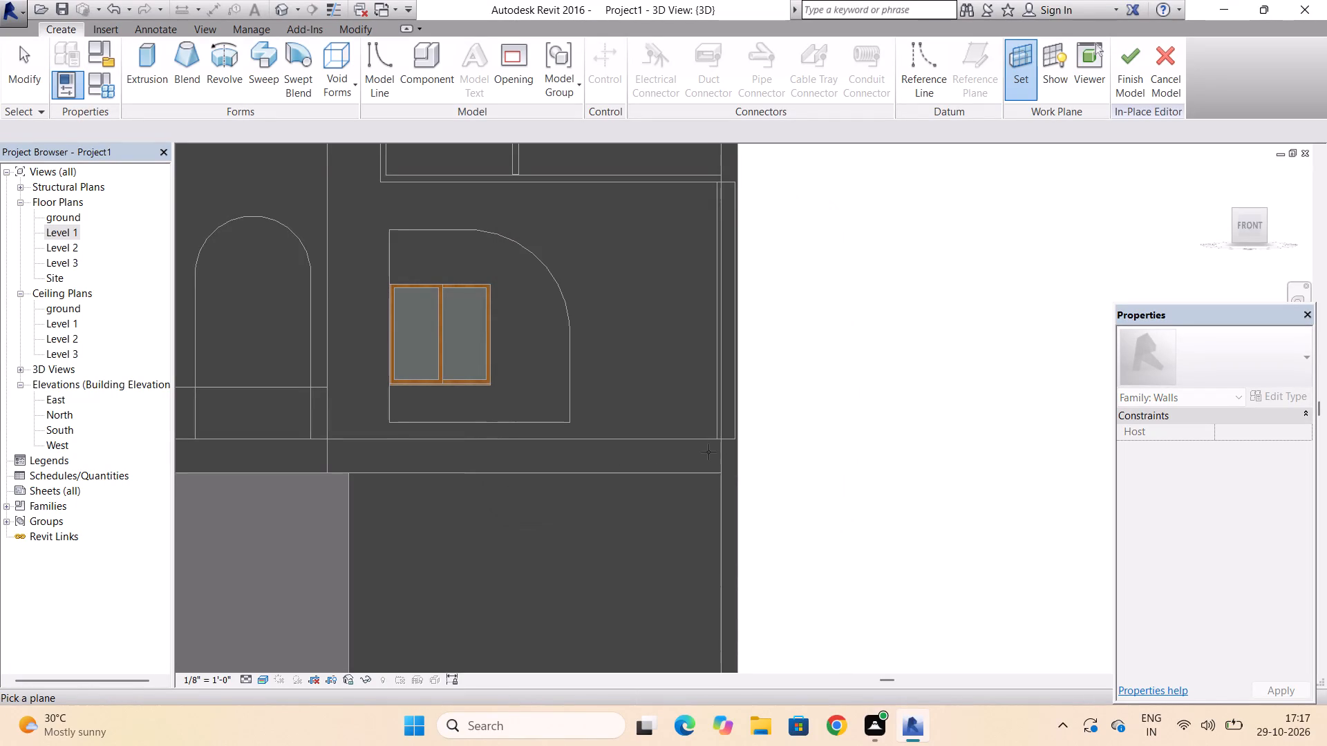
scroll(732, 437, "up", 3)
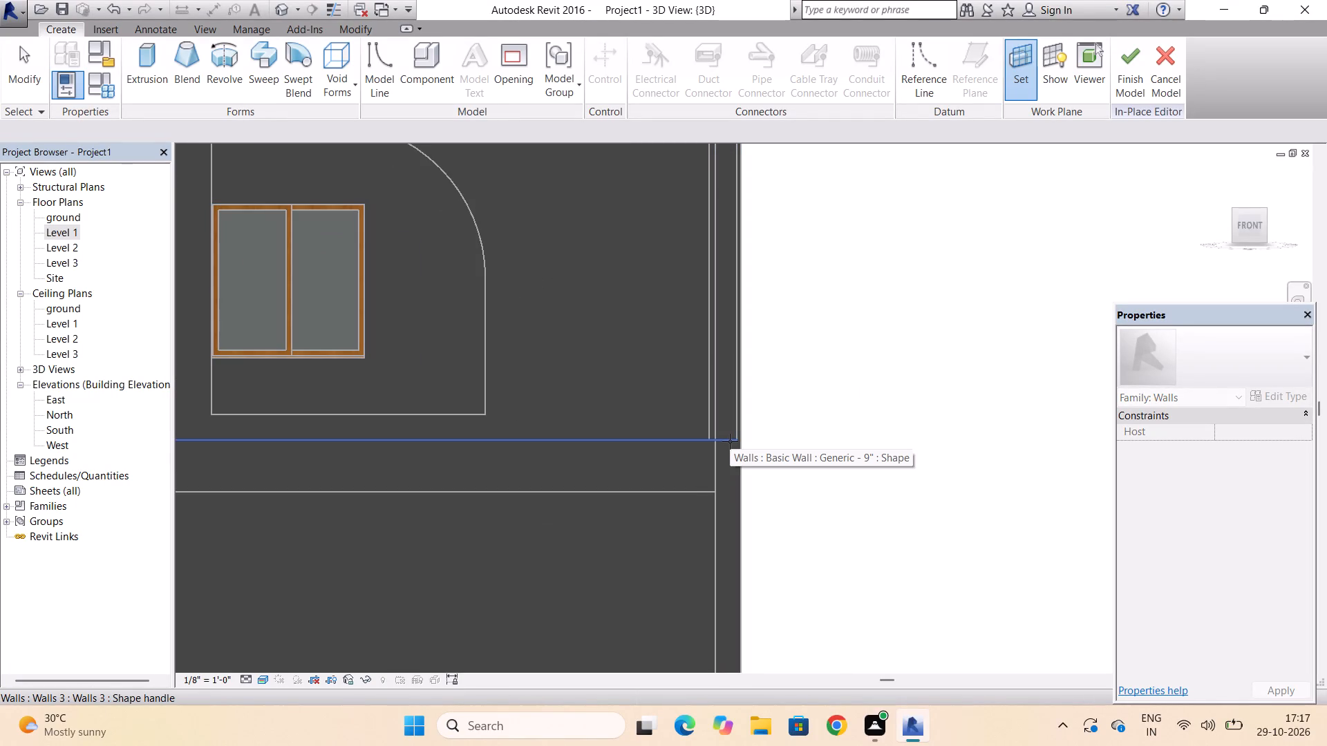
left_click(730, 433)
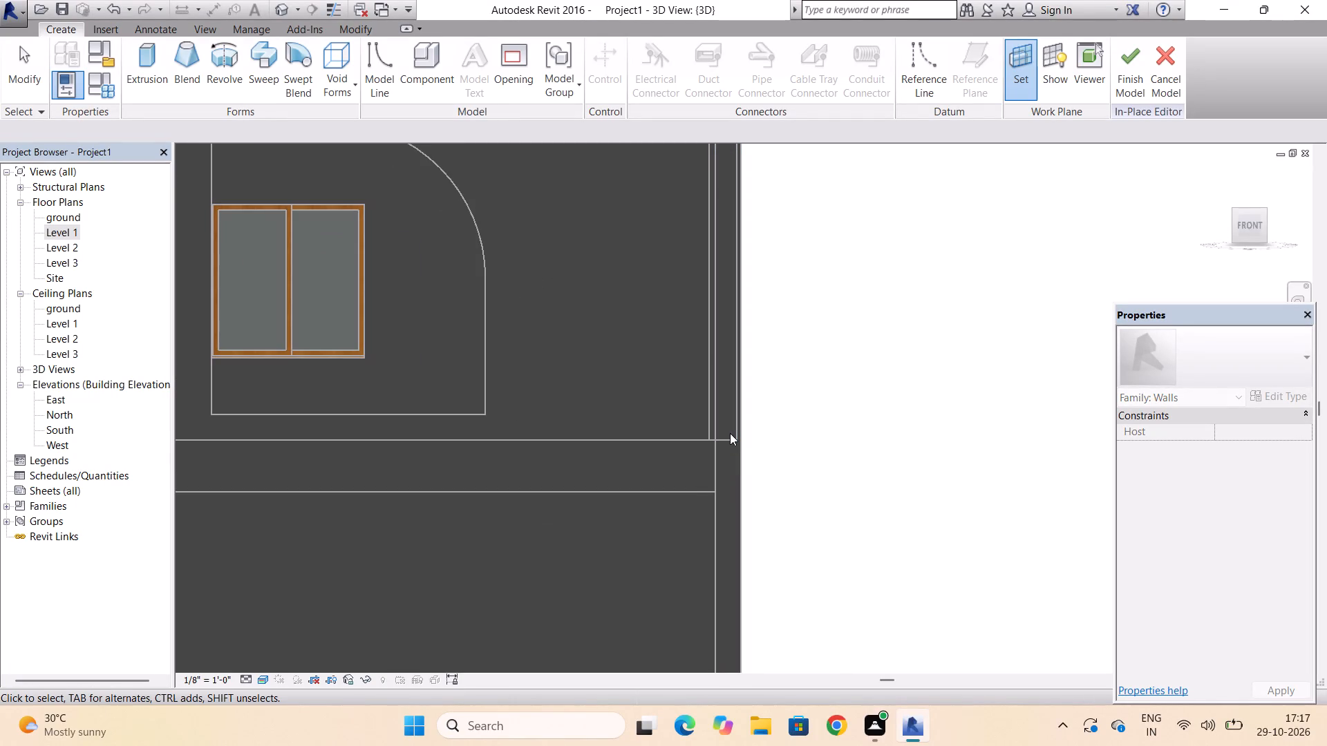
Extrude a narrow rectangle 1' 0" deep, from the corner's lower outer point up to the side wall's top, along the Walls 4 outer edge.
left_click(149, 51)
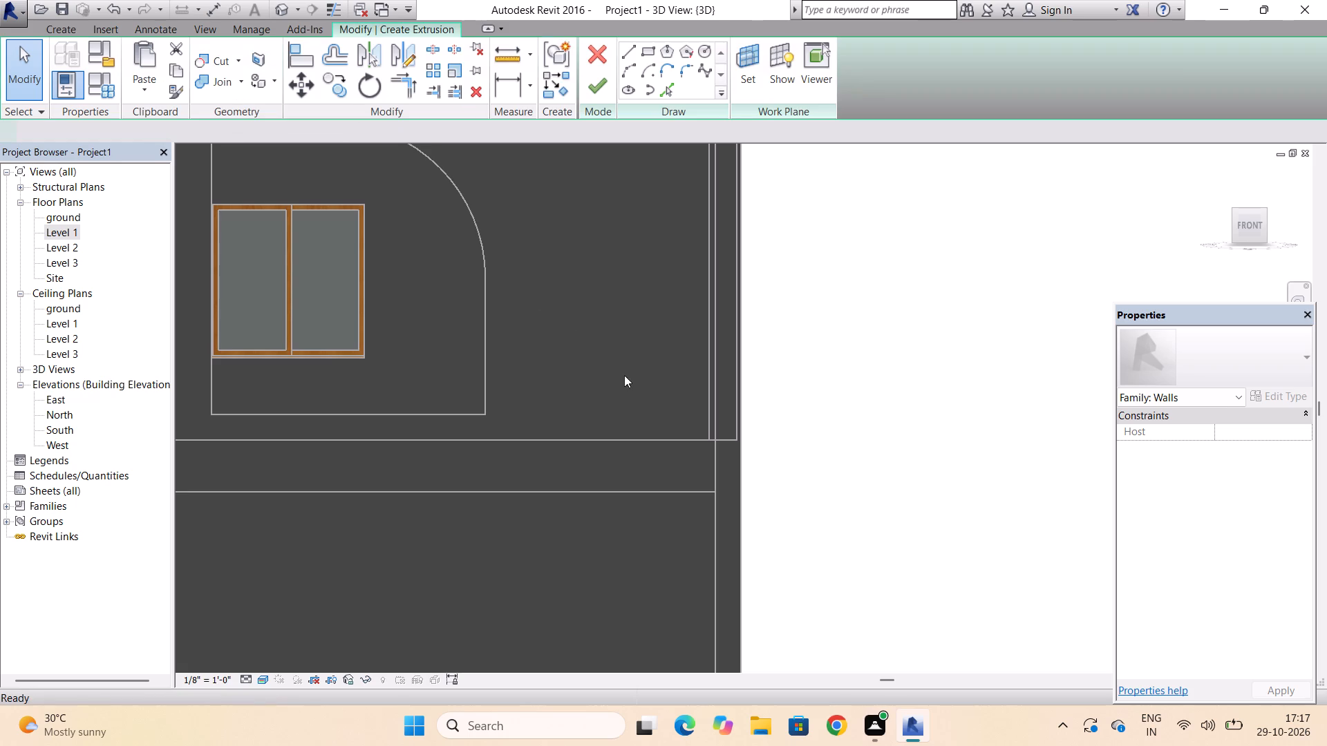
scroll(735, 439, "up", 4)
left_click(735, 439)
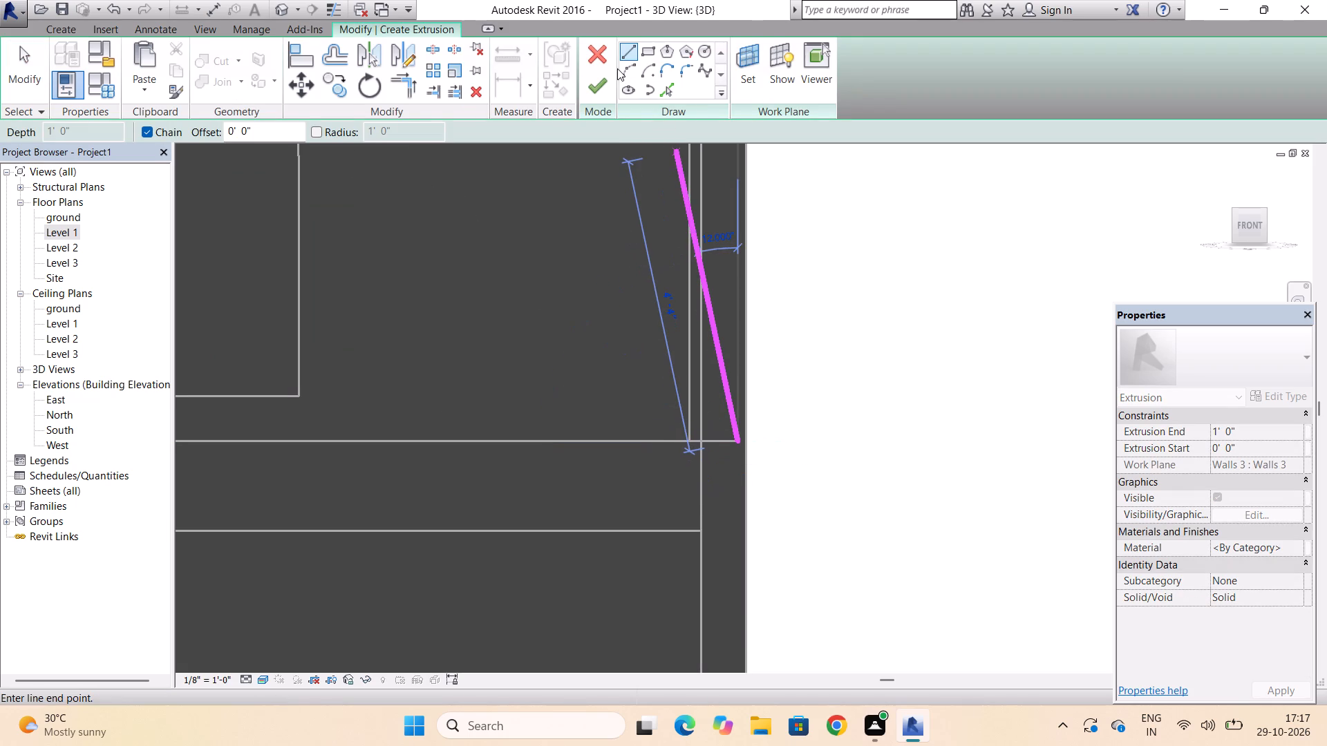
left_click(642, 58)
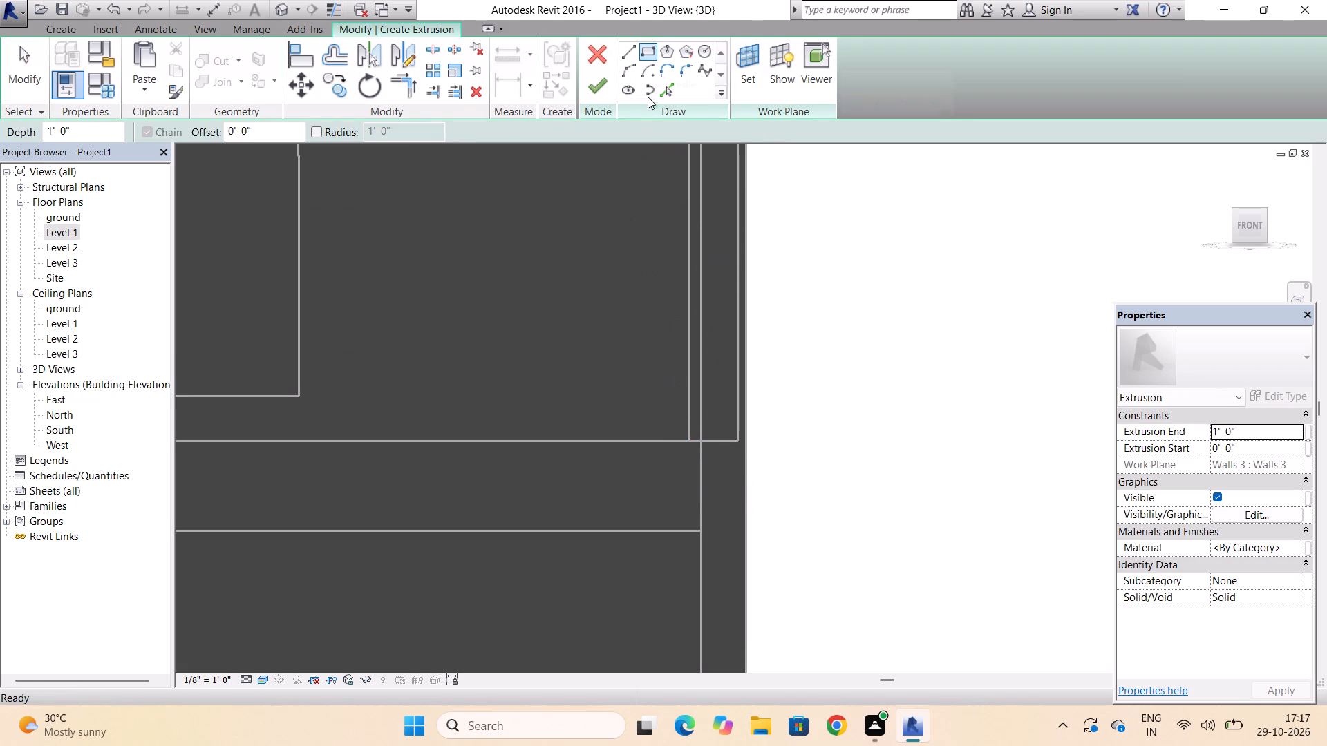
left_click(737, 438)
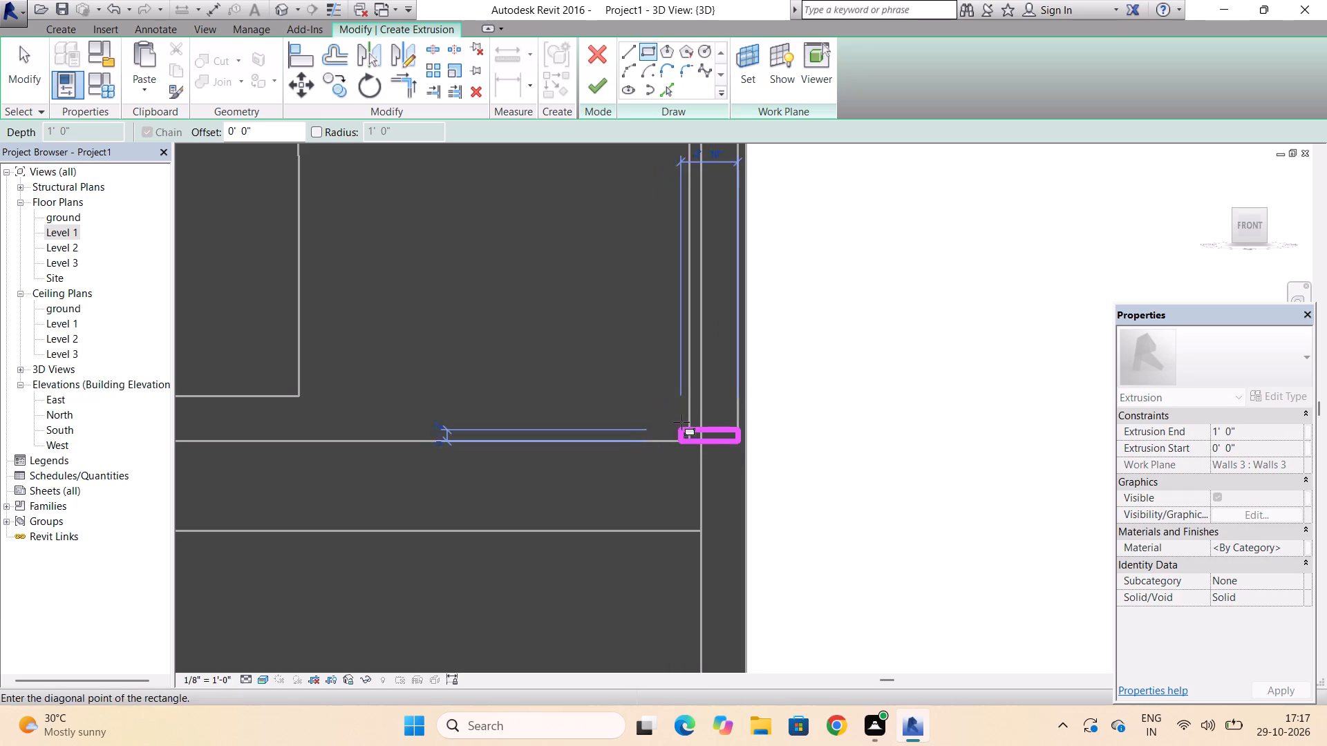
scroll(686, 414, "down", 9)
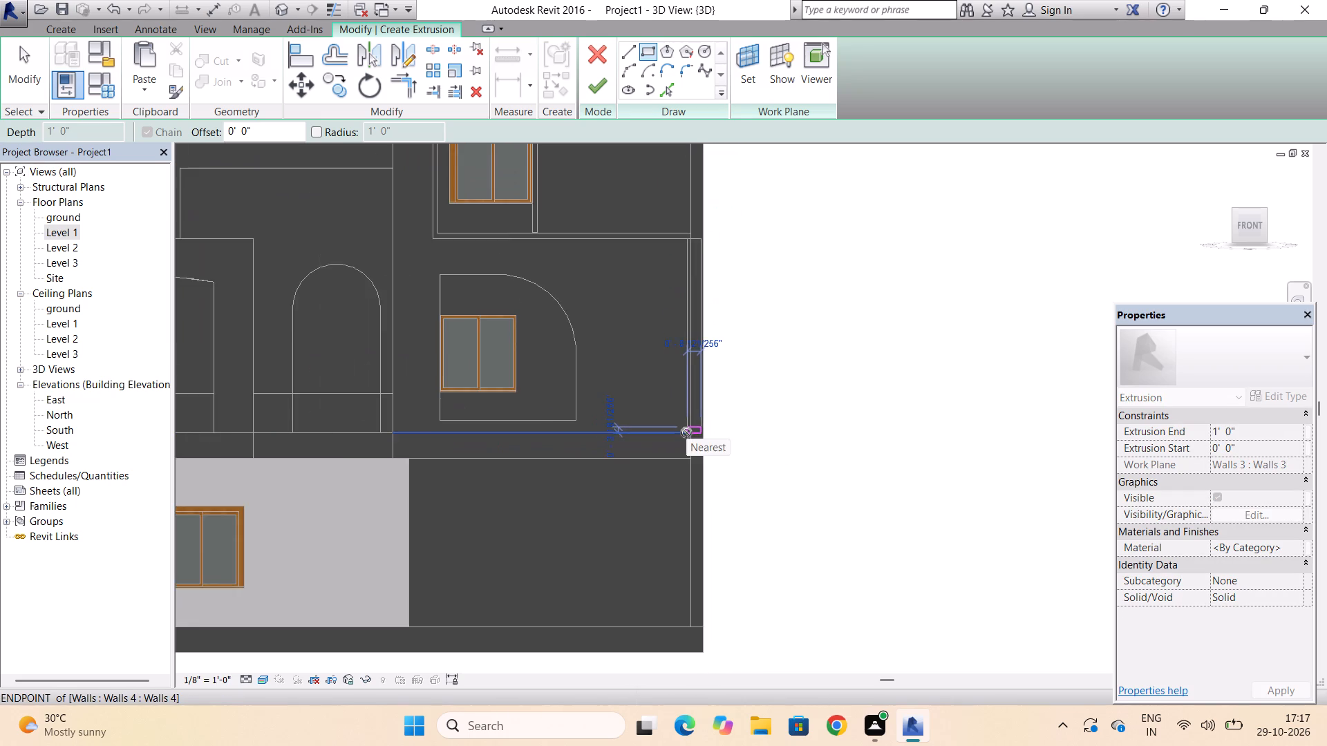
scroll(686, 432, "down", 7)
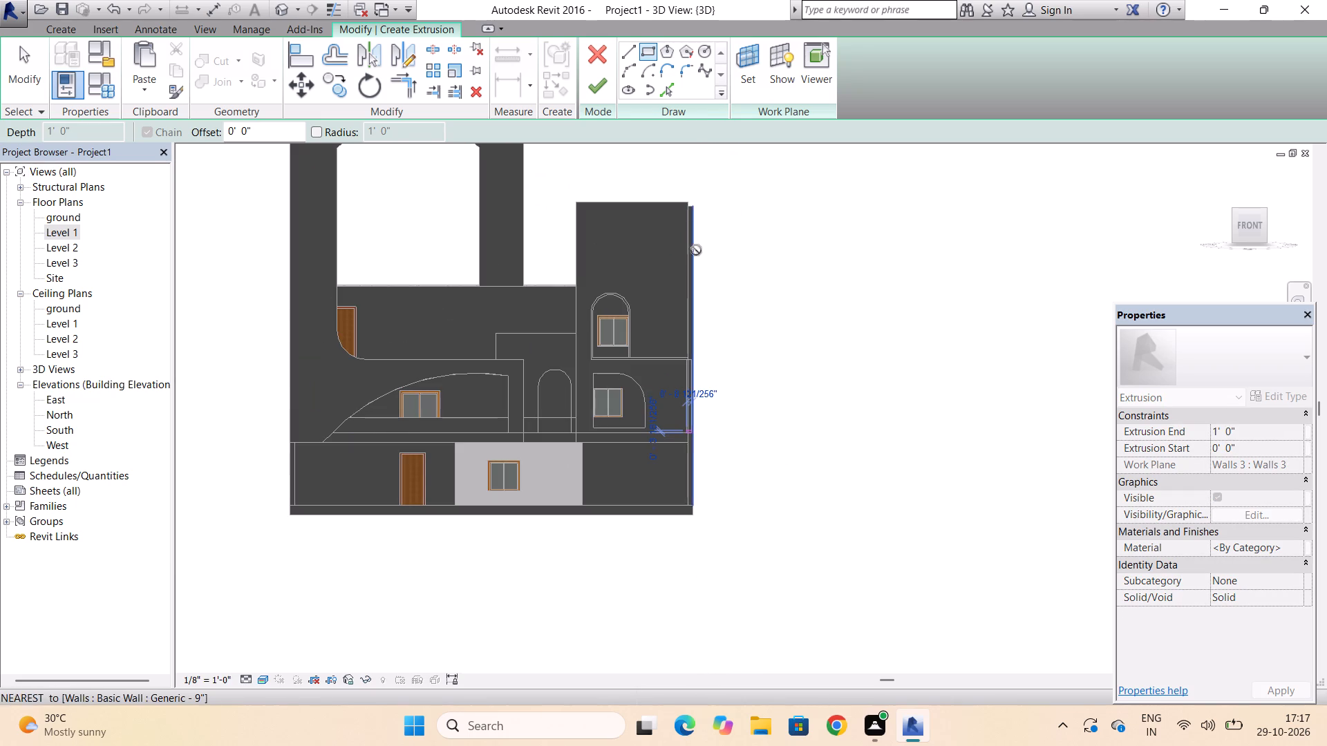
scroll(692, 204, "up", 9)
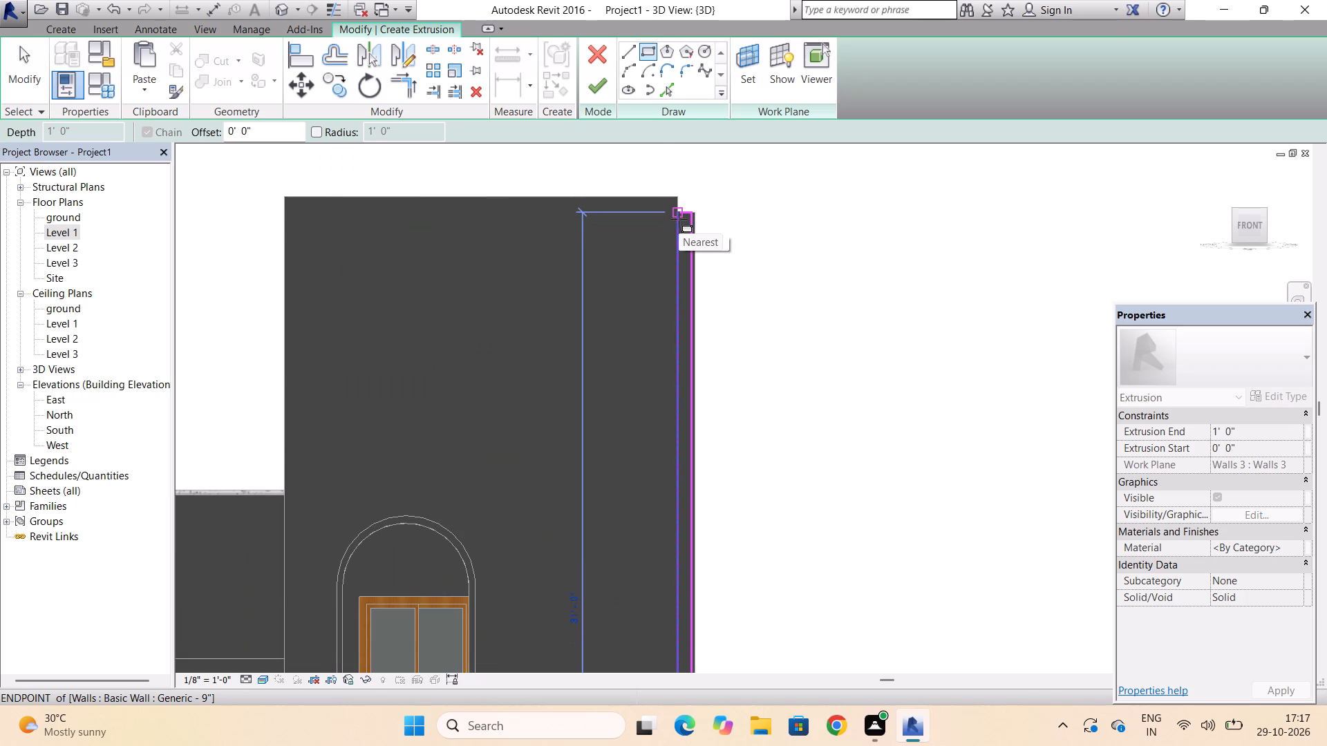
left_click(679, 219)
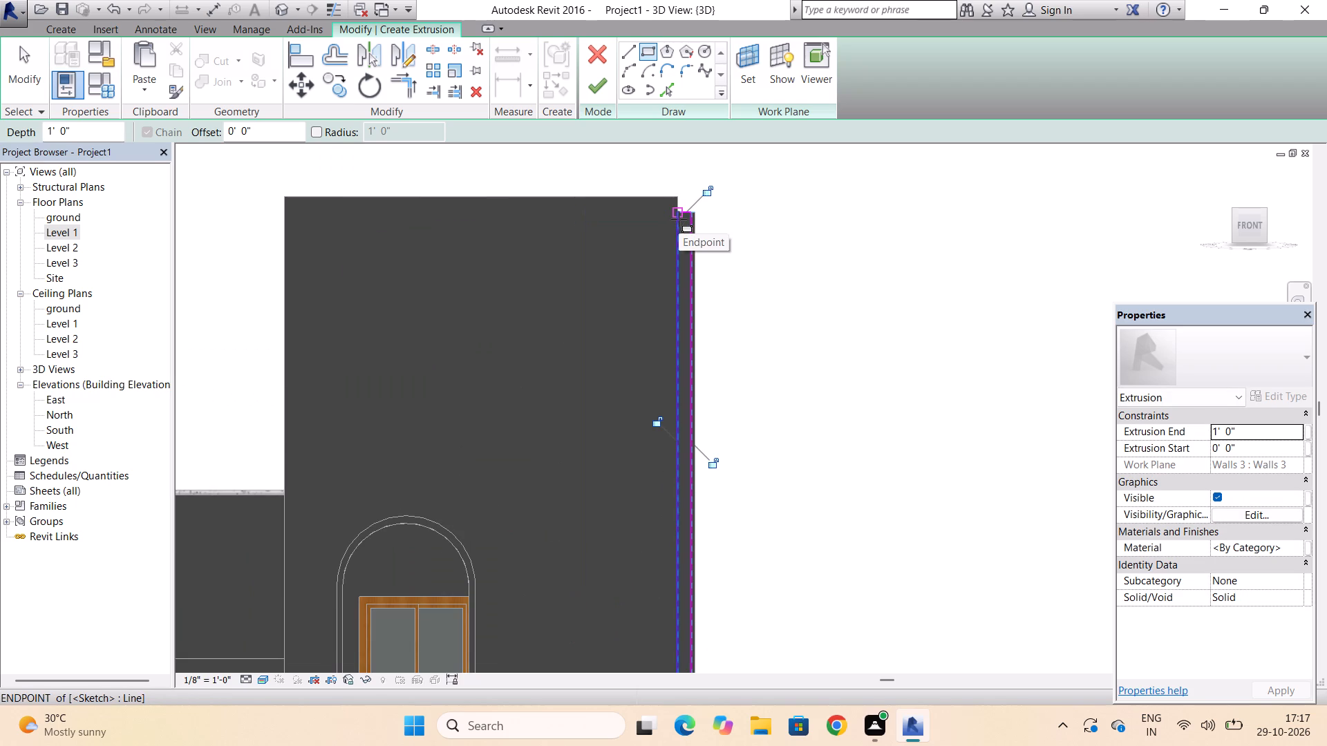
left_click(590, 79)
scroll(613, 236, "down", 2)
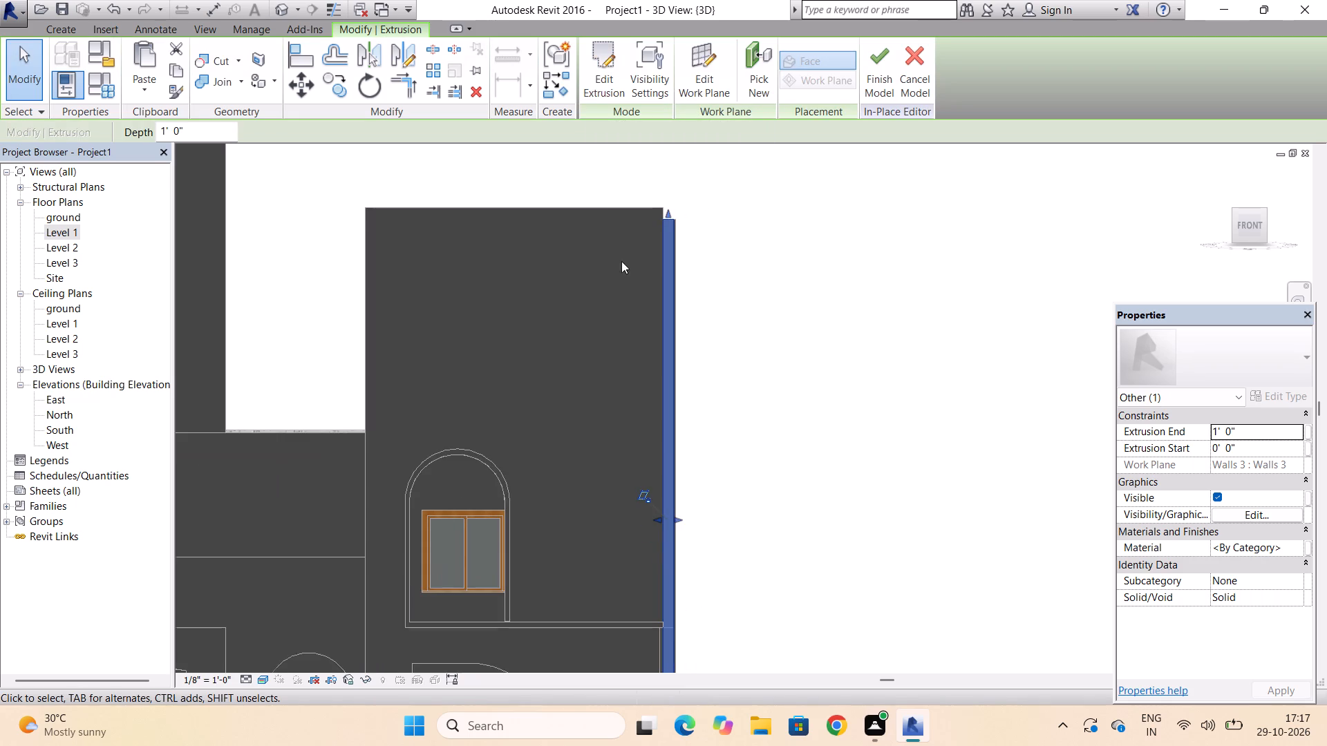
Stretch the Walls 6 strip's outer edge to the side wall's outer face and finish the in-place model.
scroll(625, 288, "down", 2)
scroll(666, 509, "up", 10)
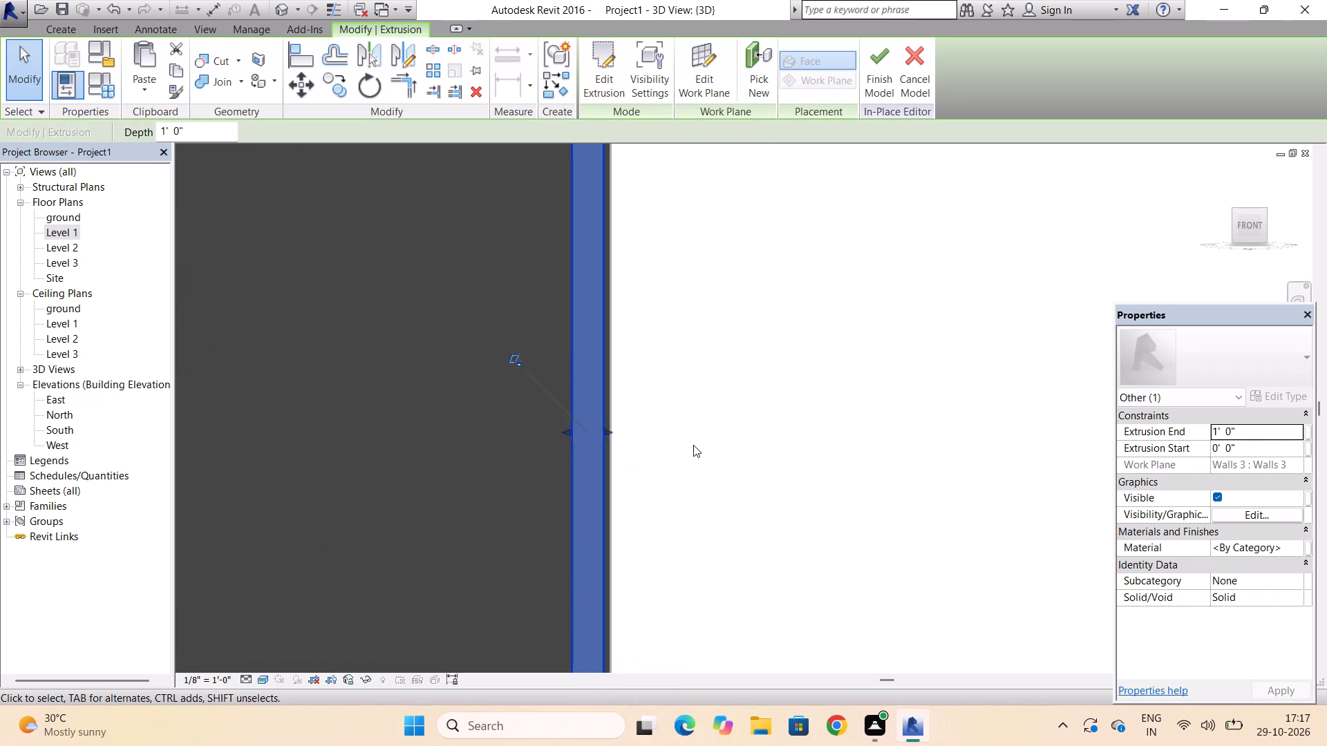
scroll(693, 445, "up", 2)
key("Escape")
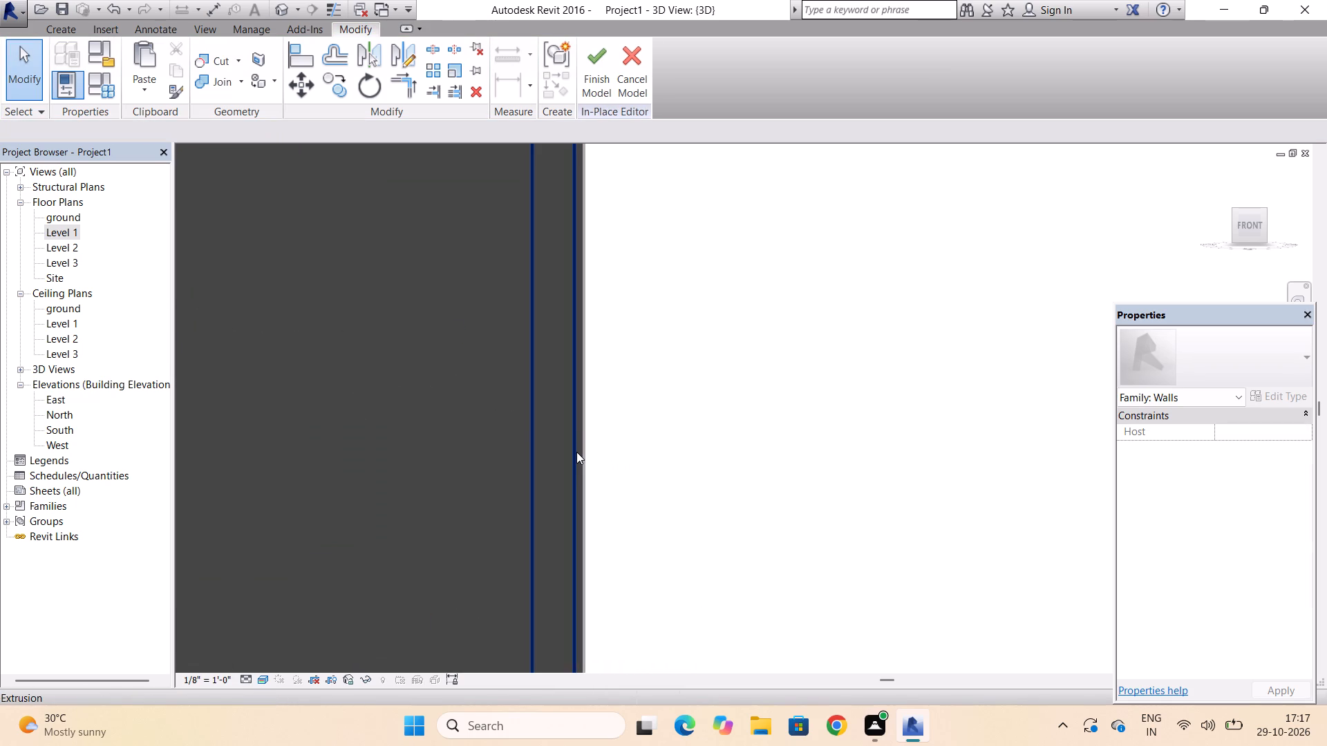
left_click(576, 452)
scroll(573, 463, "up", 8)
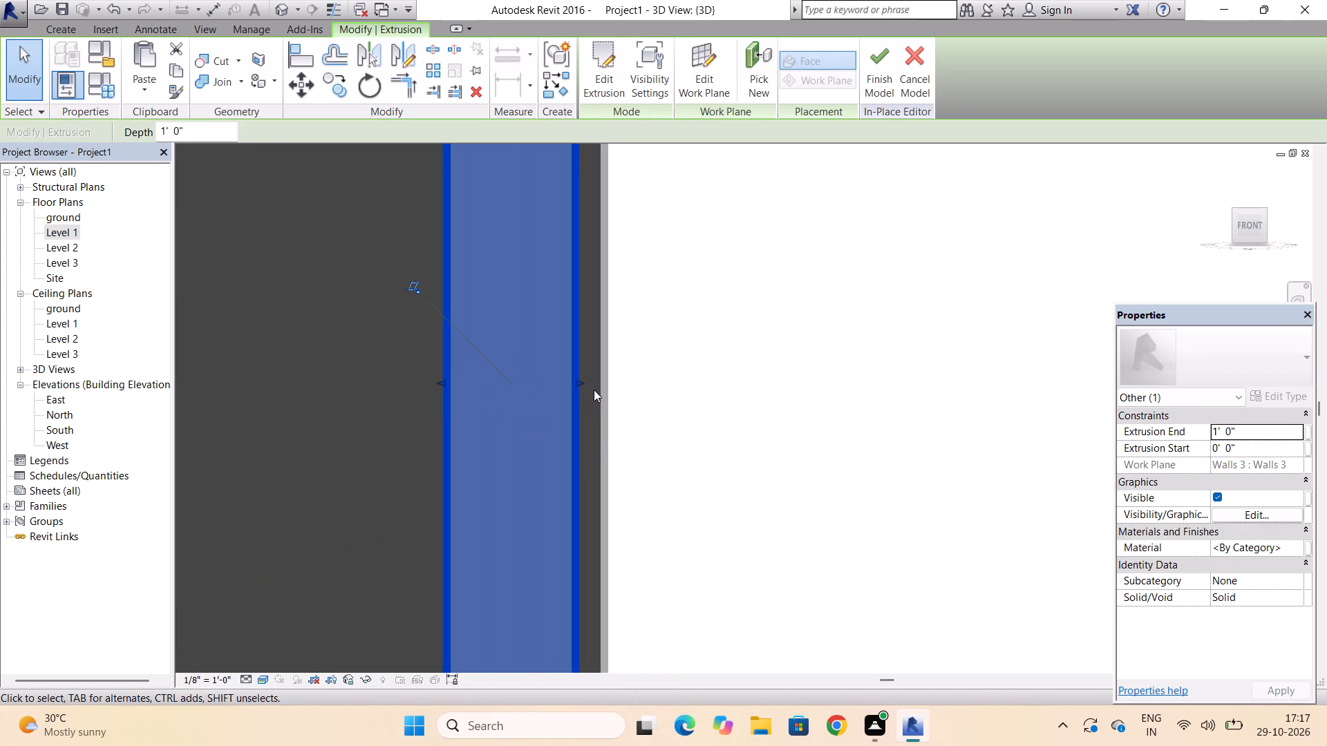
left_click_drag(577, 381, 603, 381)
key("Escape")
key("Escape")
key("Escape")
key("Escape")
key("Escape")
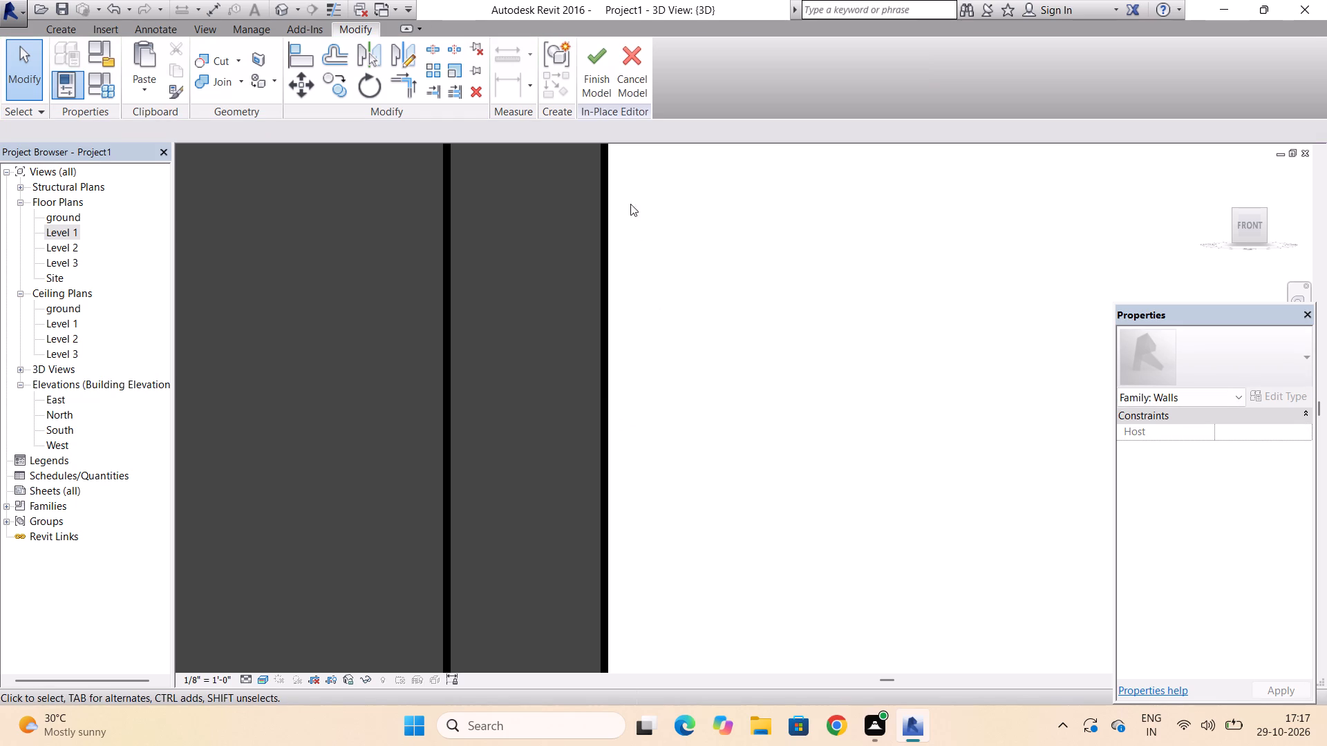
left_click(587, 93)
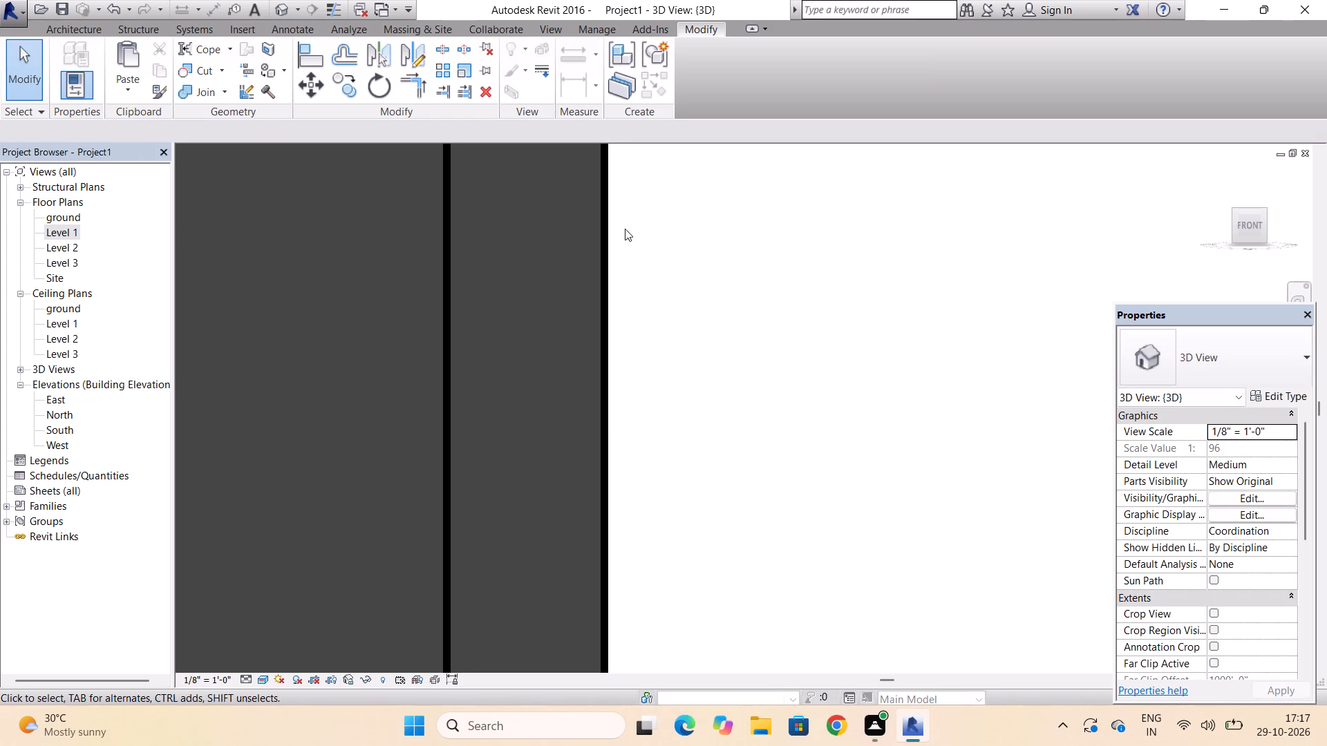
Stretch the Walls 6 strip's front face outward at the front-right corner, beside the Walls 4 facade.
scroll(600, 289, "down", 16)
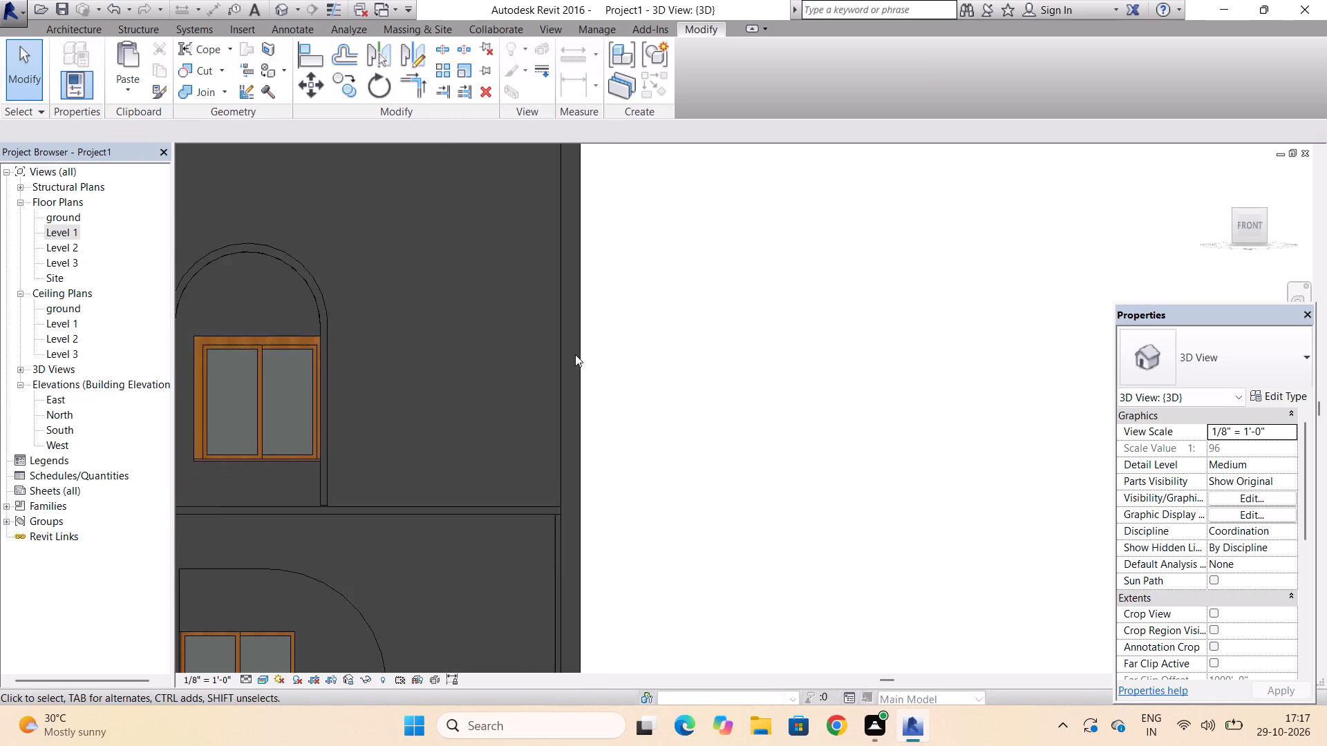
scroll(575, 354, "down", 2)
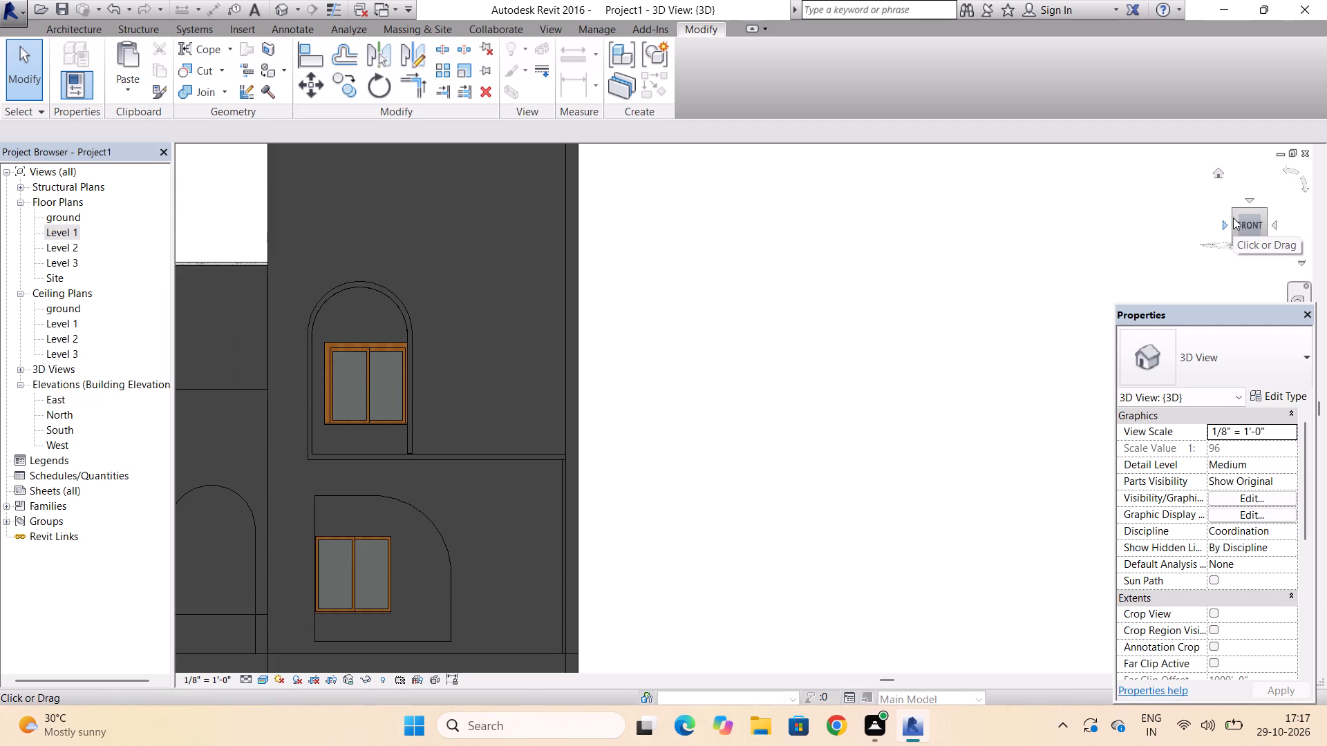
left_click_drag(1234, 210, 1138, 214)
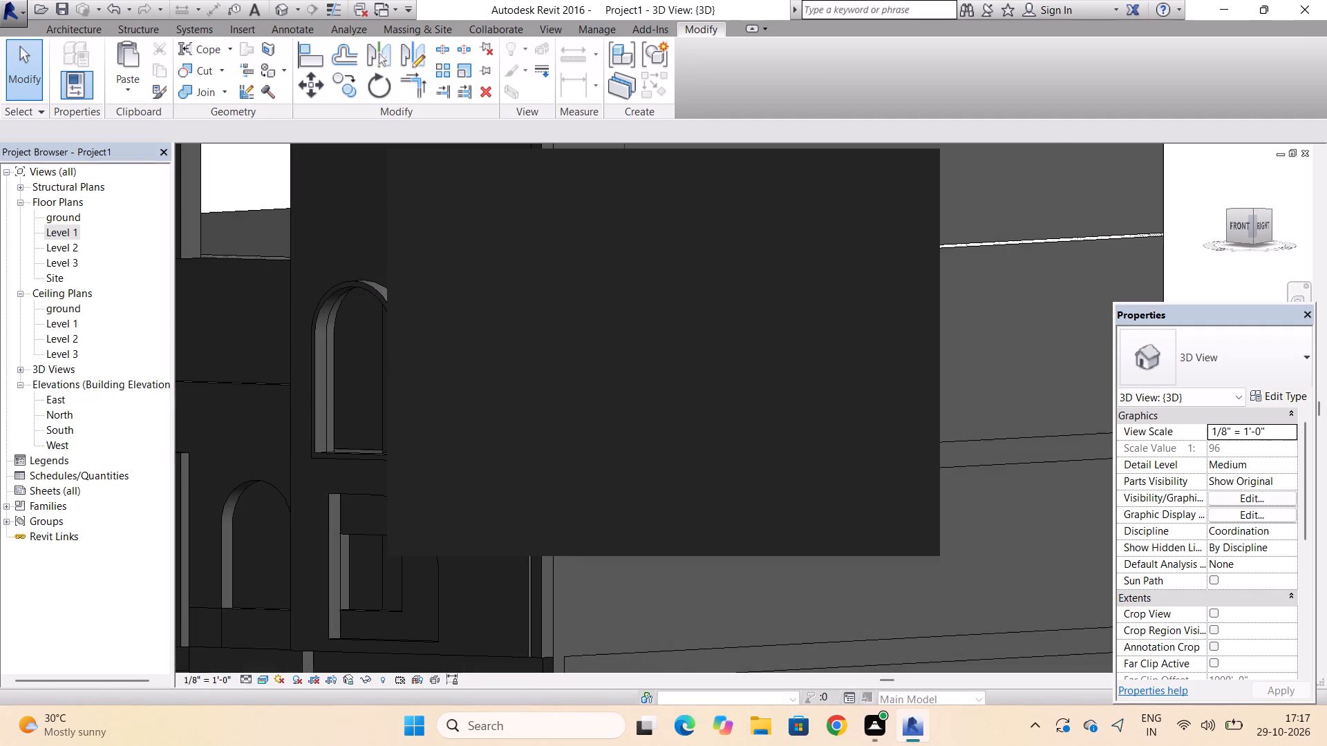
left_click_drag(1138, 214, 1080, 217)
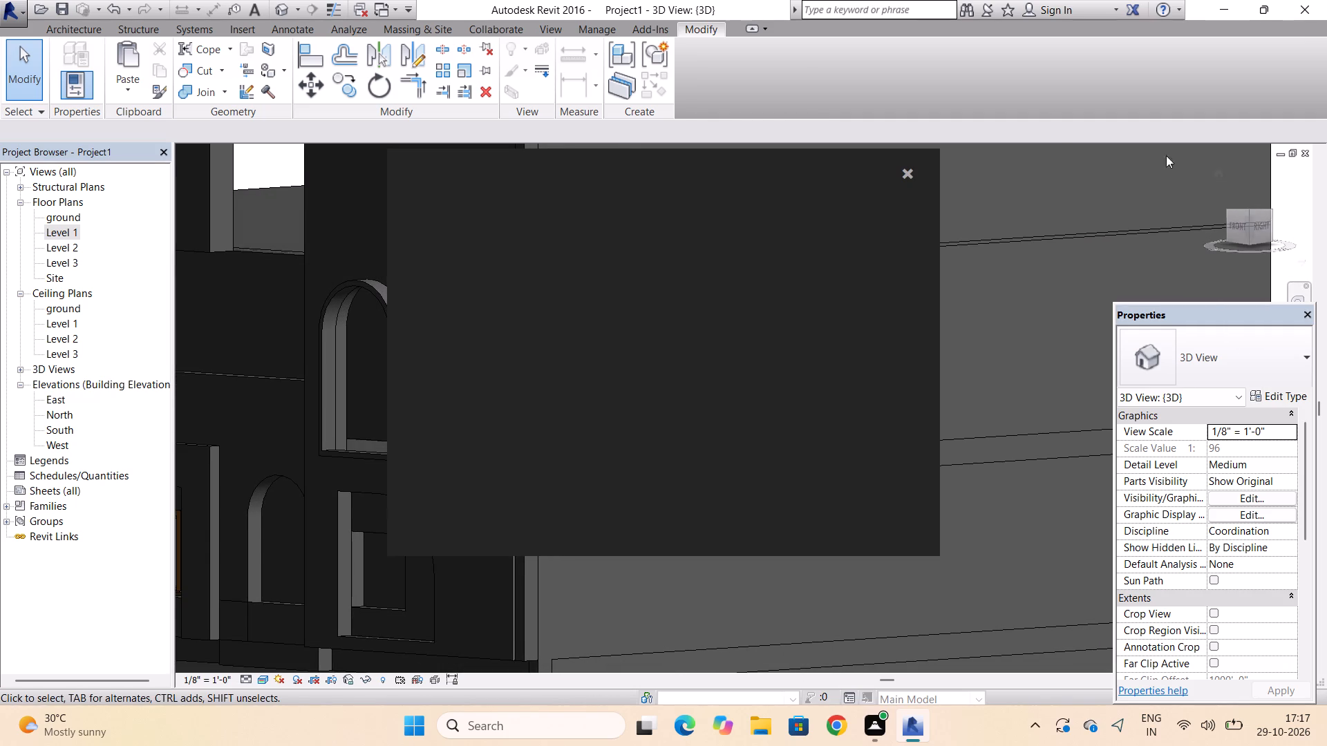
left_click(906, 169)
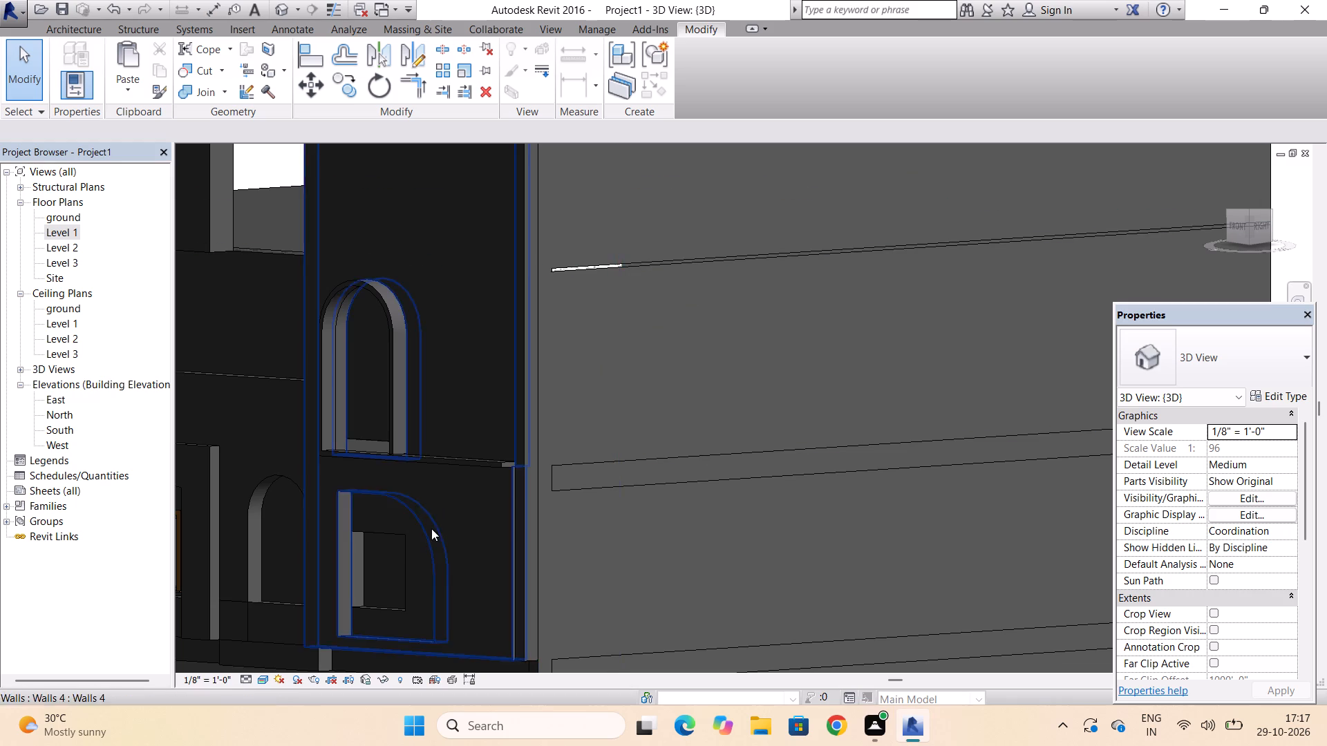
scroll(433, 528, "up", 1)
scroll(498, 520, "up", 2)
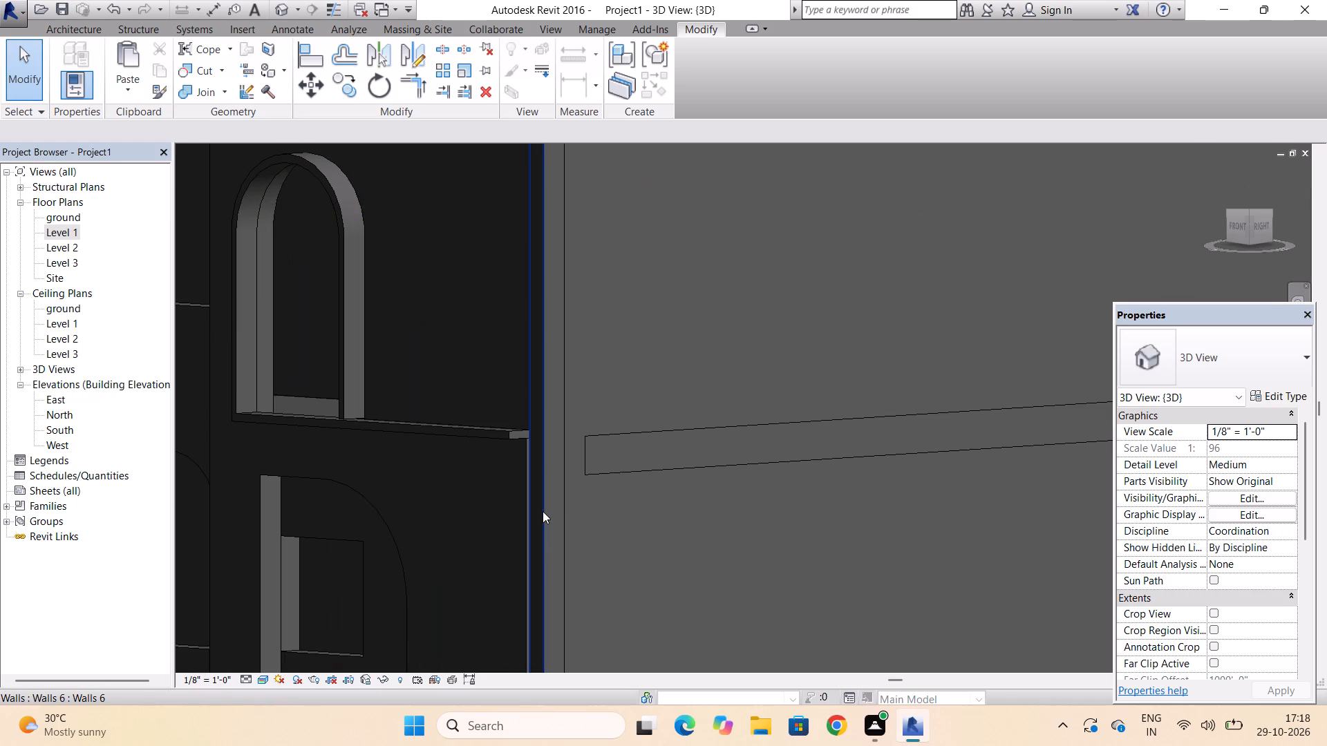
left_click(543, 511)
scroll(517, 226, "up", 2)
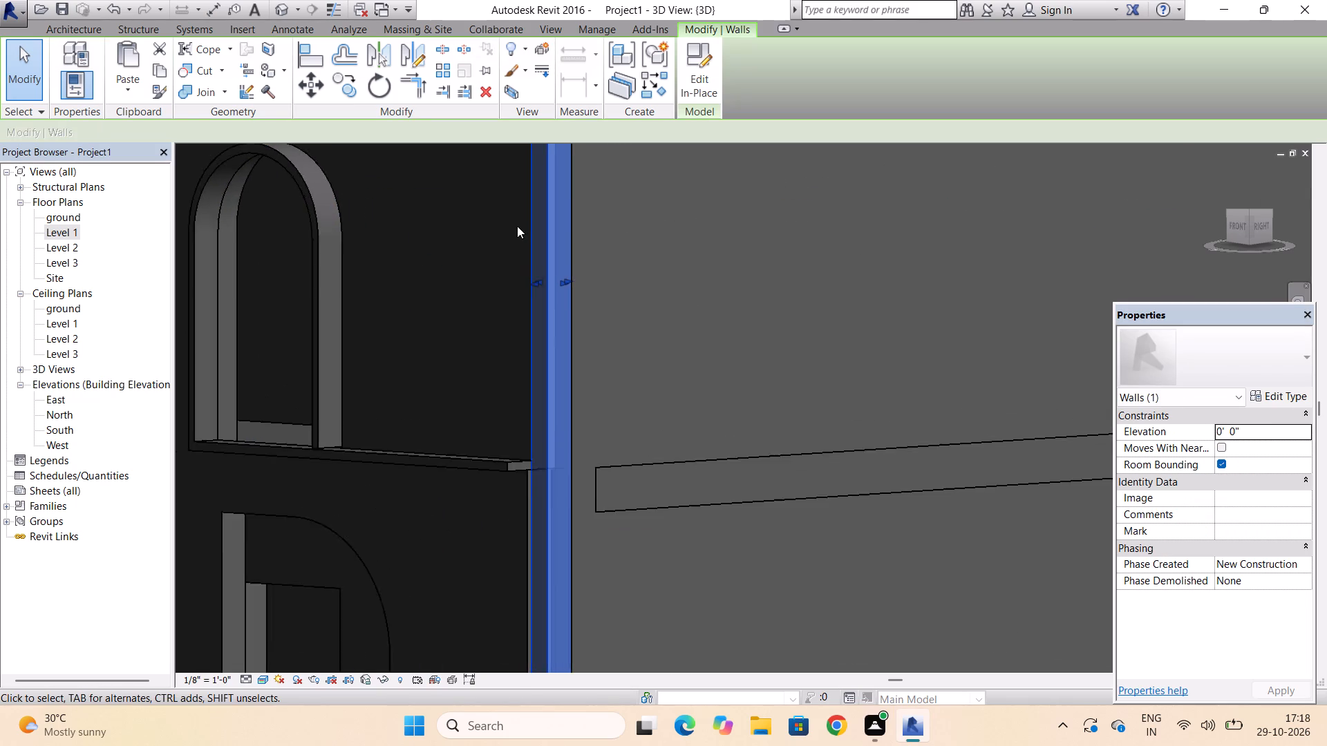
scroll(517, 226, "up", 1)
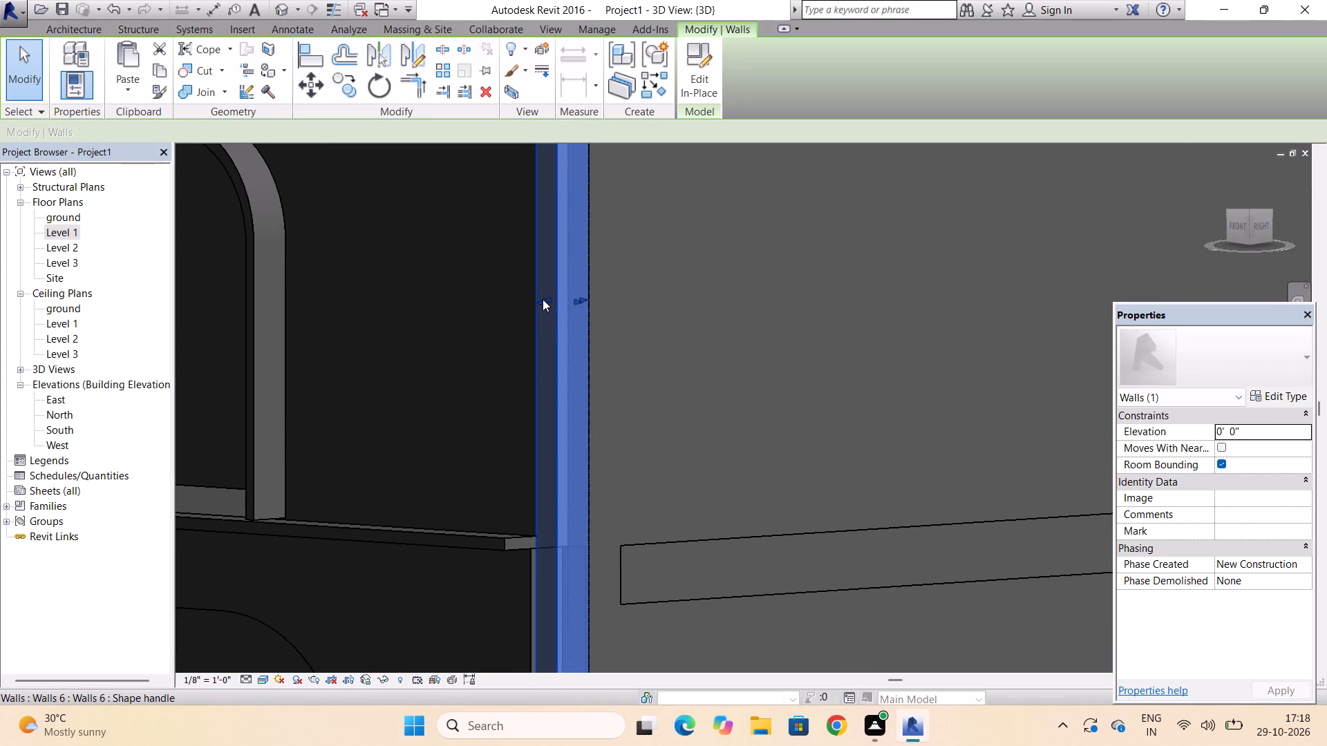
left_click_drag(543, 299, 529, 299)
scroll(652, 294, "down", 5)
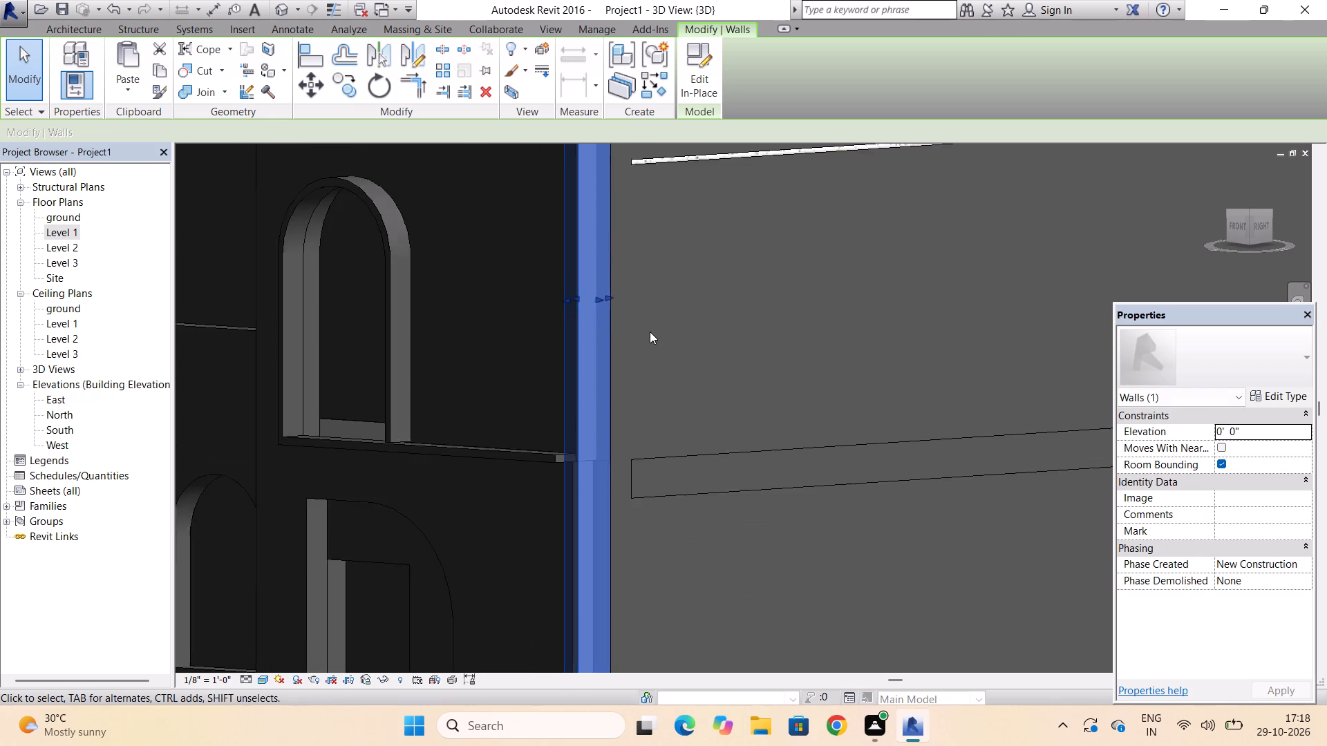
key("Escape")
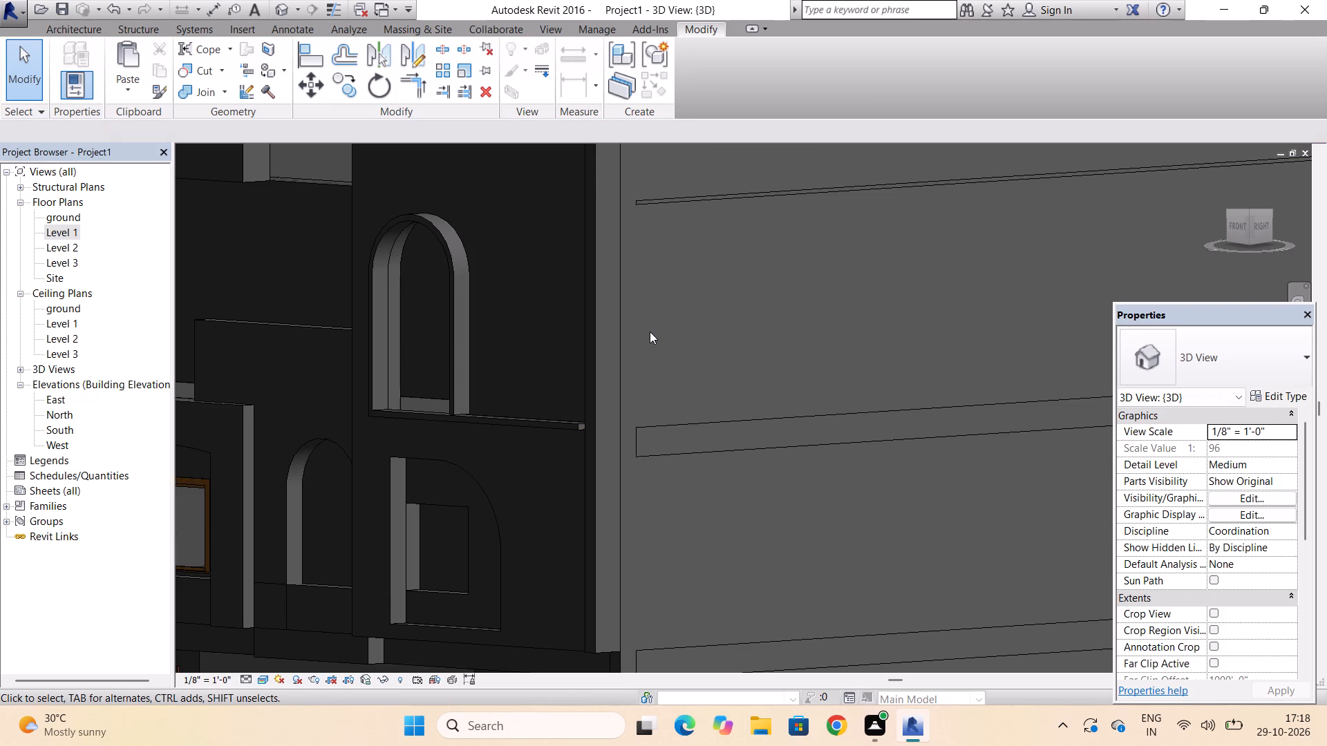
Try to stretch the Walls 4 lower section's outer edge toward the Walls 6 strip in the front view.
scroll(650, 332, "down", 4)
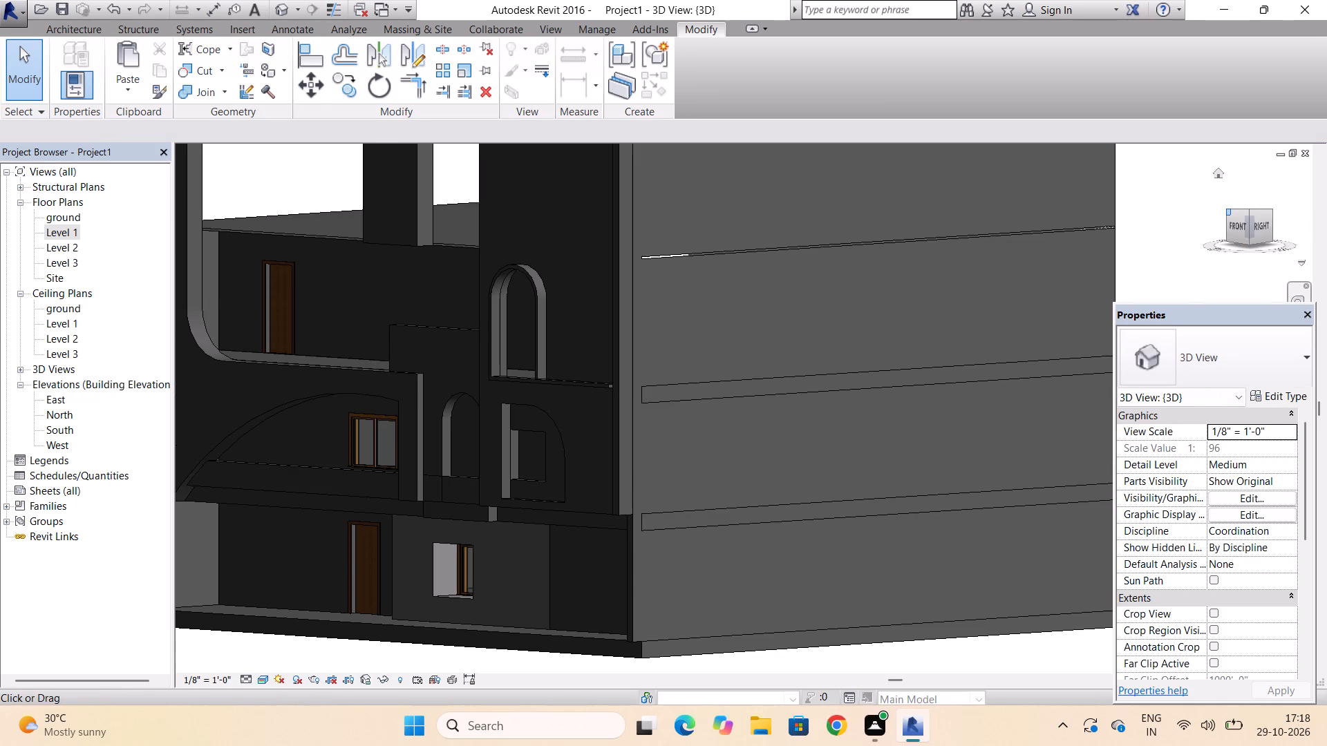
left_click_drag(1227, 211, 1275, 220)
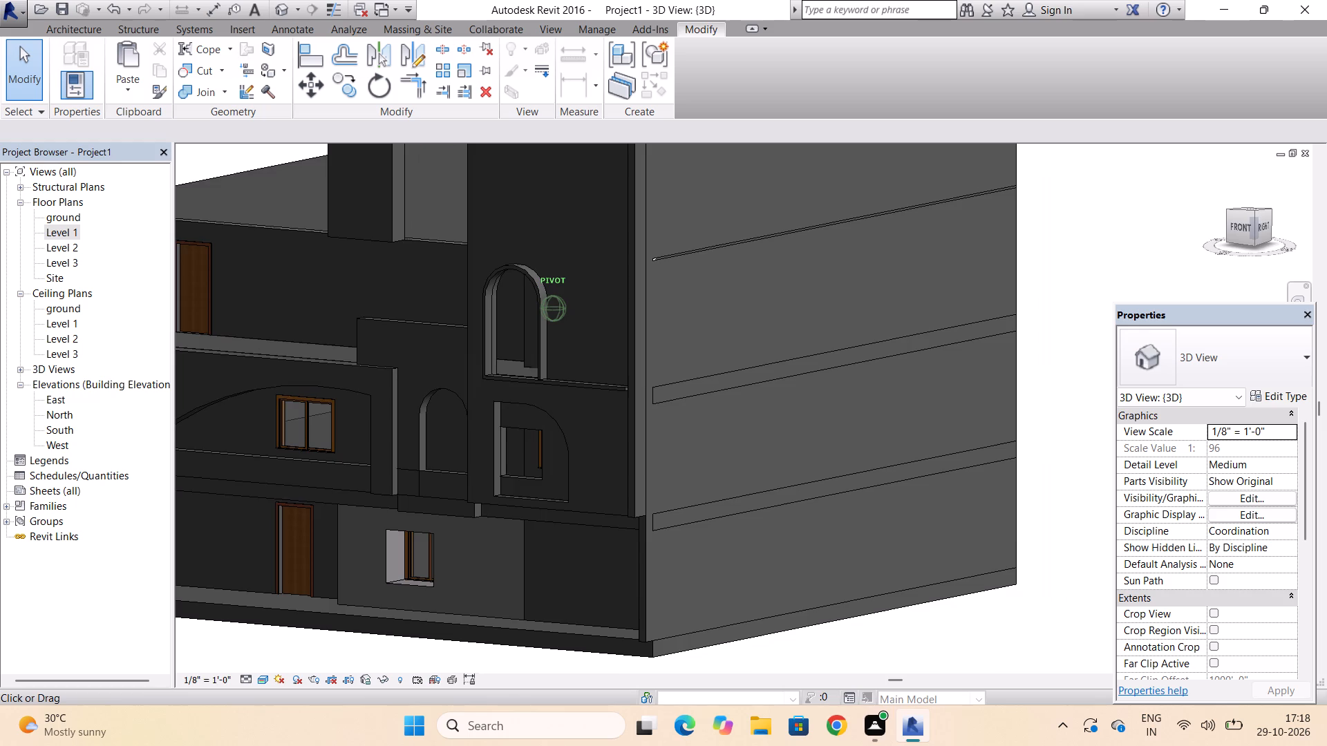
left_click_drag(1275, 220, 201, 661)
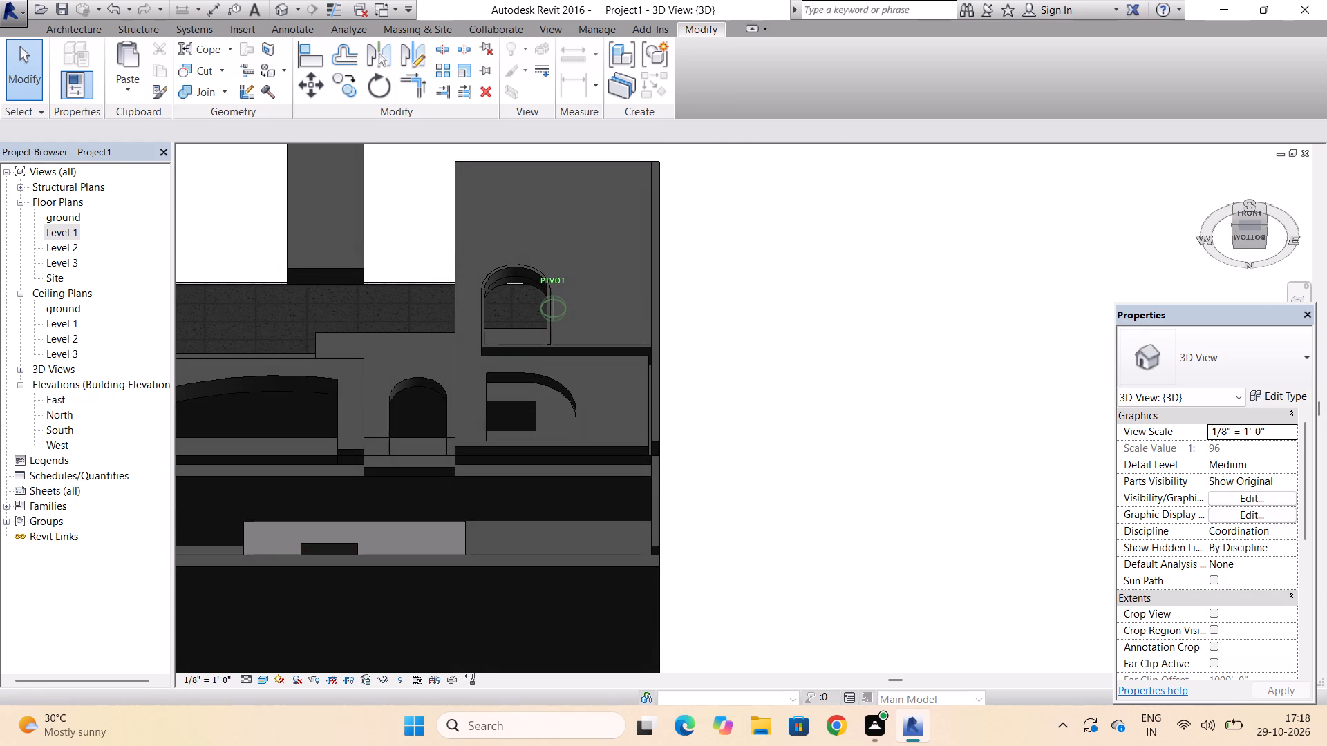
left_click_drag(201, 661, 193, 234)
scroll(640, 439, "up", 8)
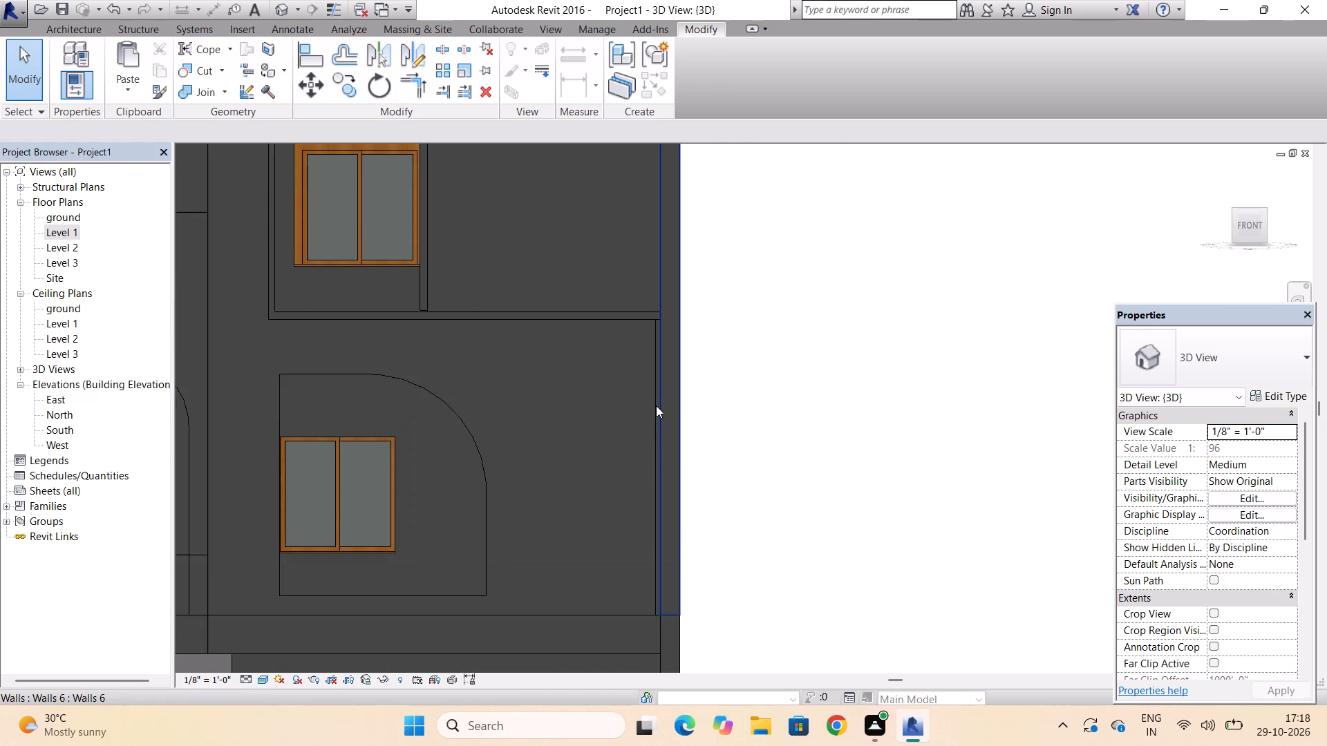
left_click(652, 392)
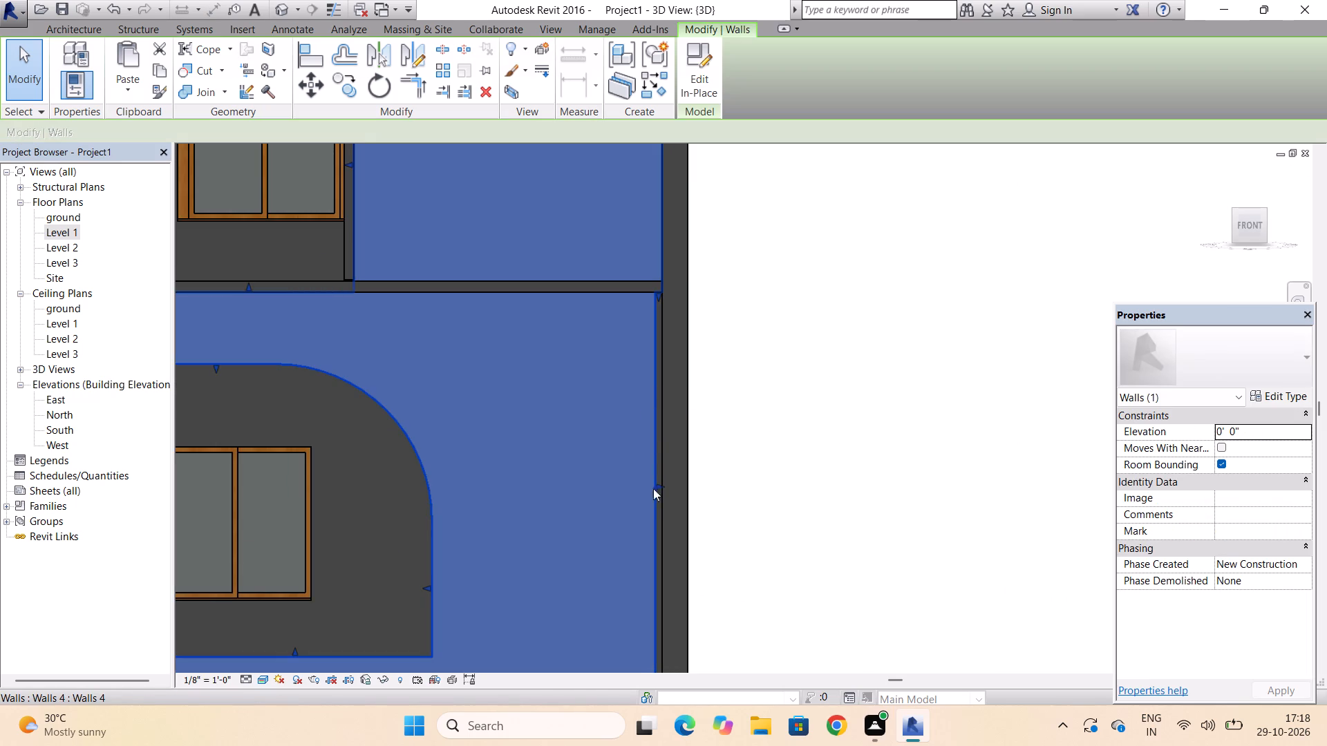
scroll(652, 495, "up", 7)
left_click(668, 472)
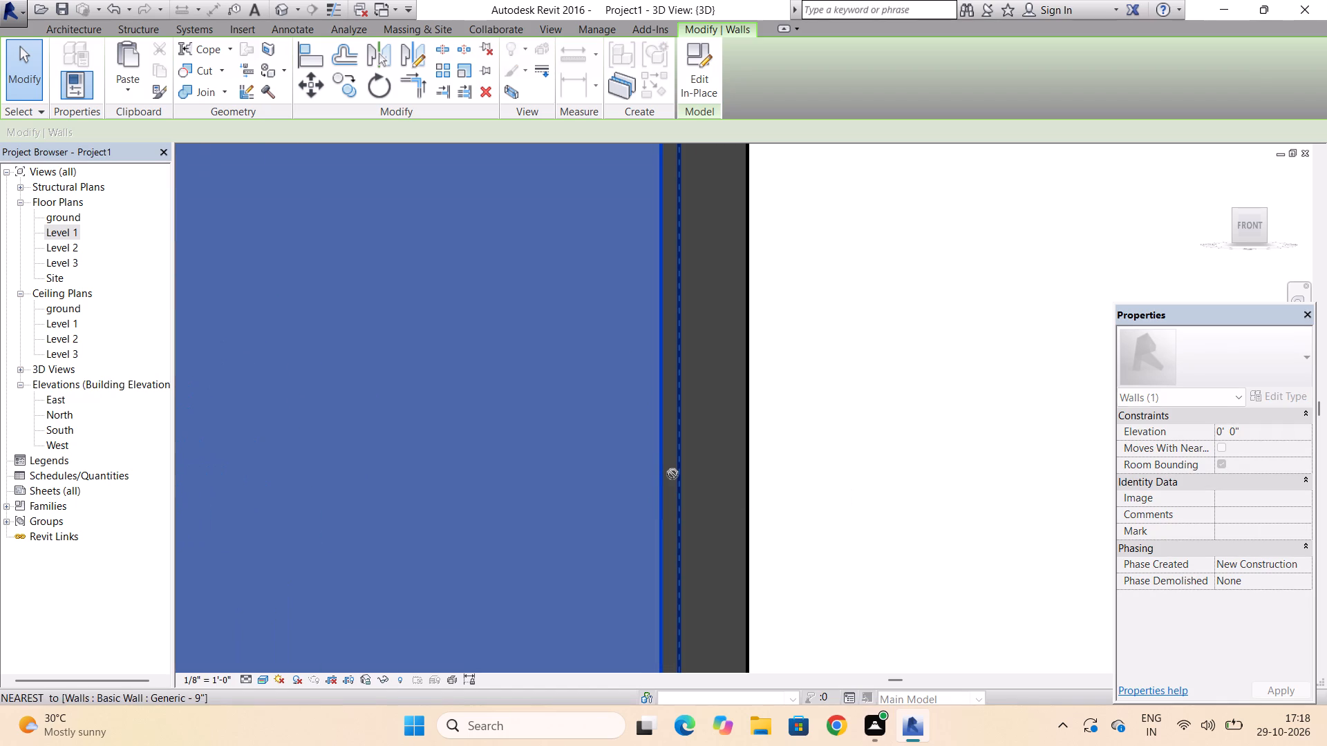
Stretch the Walls 6 strip's inner edge over the Walls 4 facade, just past the lower section's outer edge.
left_click(677, 466)
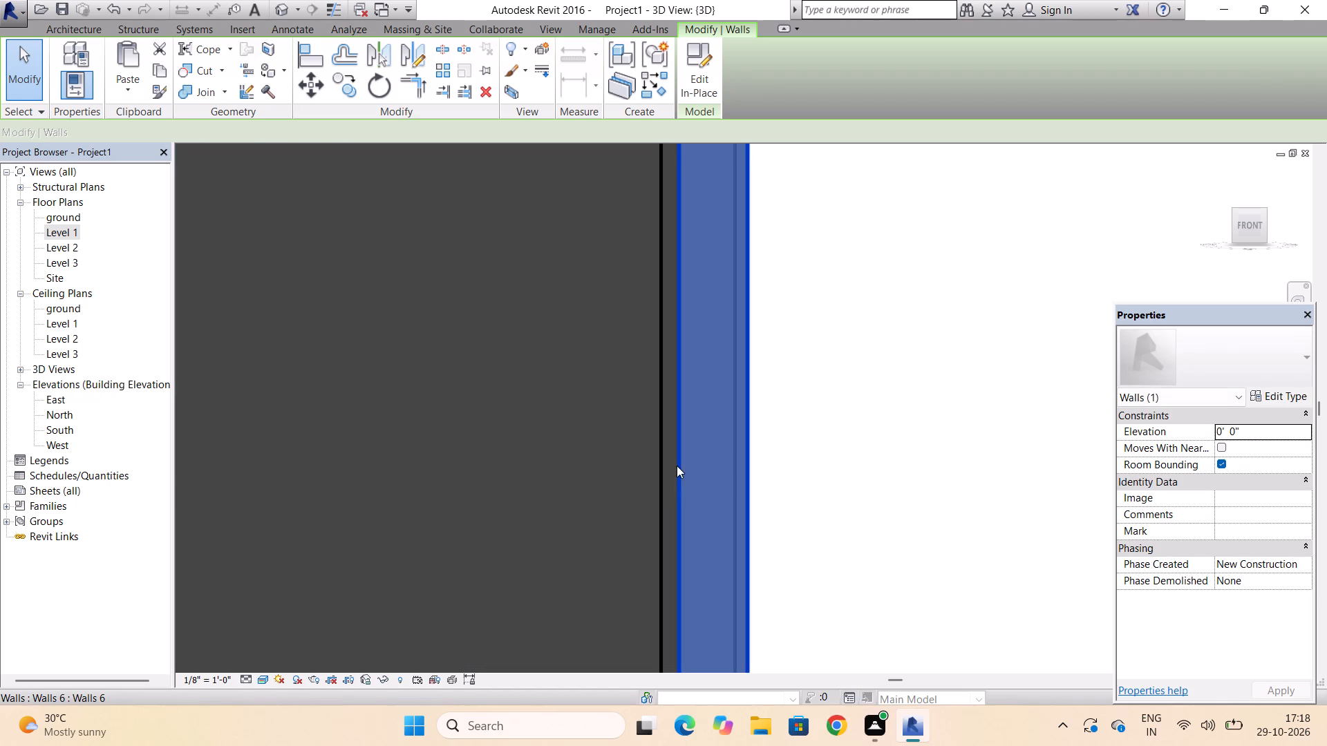
scroll(675, 473, "down", 12)
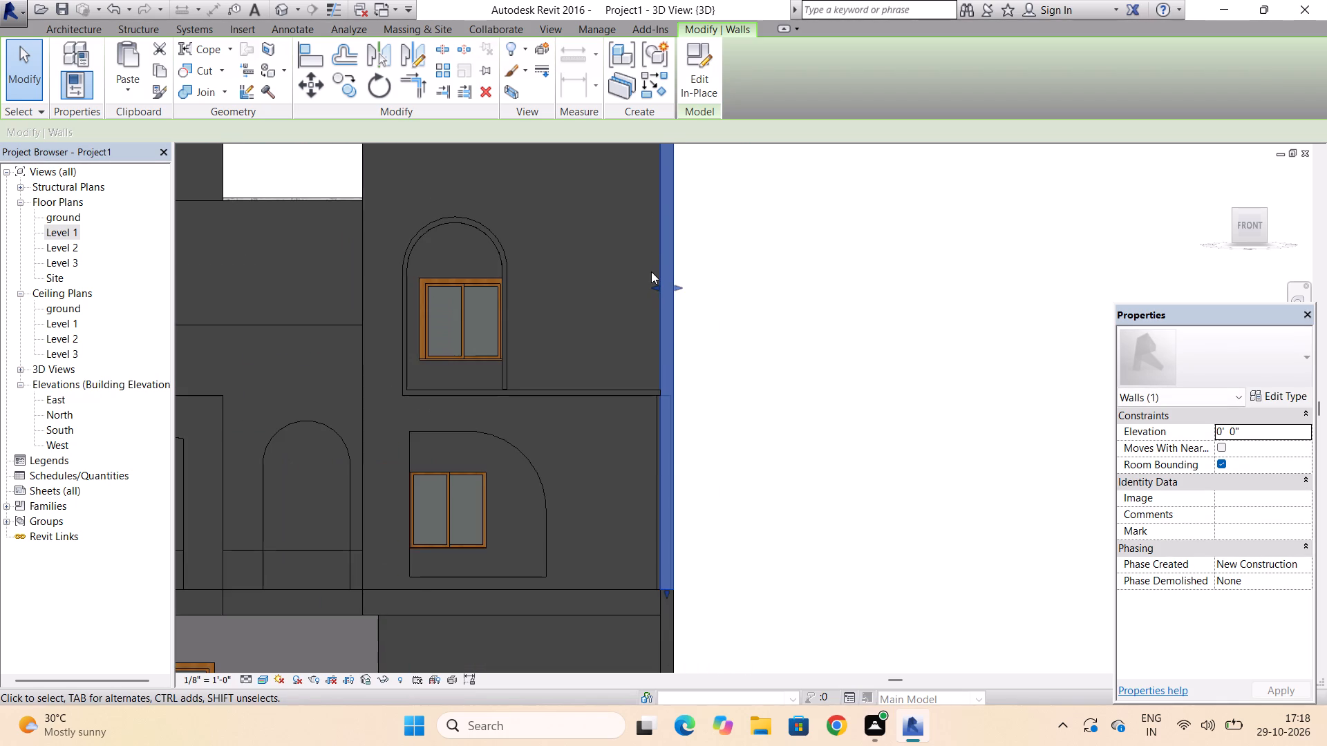
scroll(651, 271, "up", 2)
left_click_drag(656, 289, 650, 289)
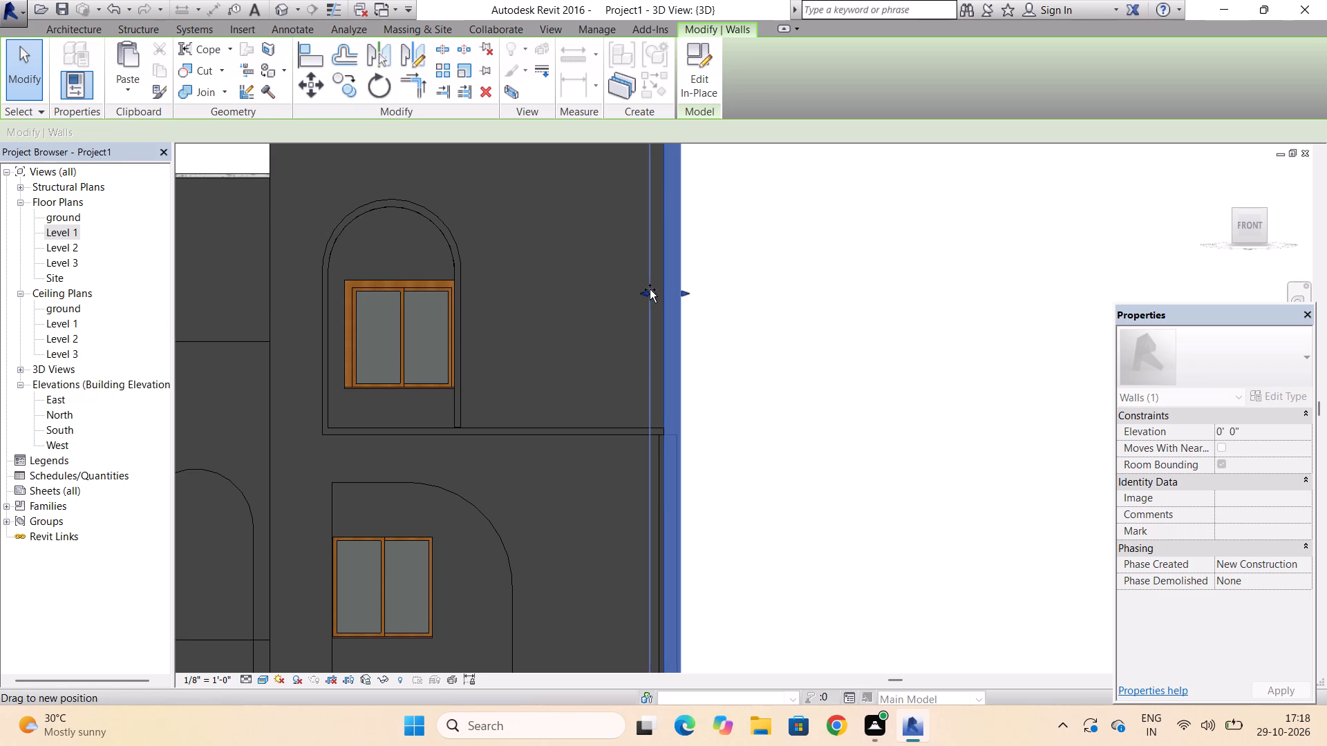
left_click_drag(650, 289, 657, 352)
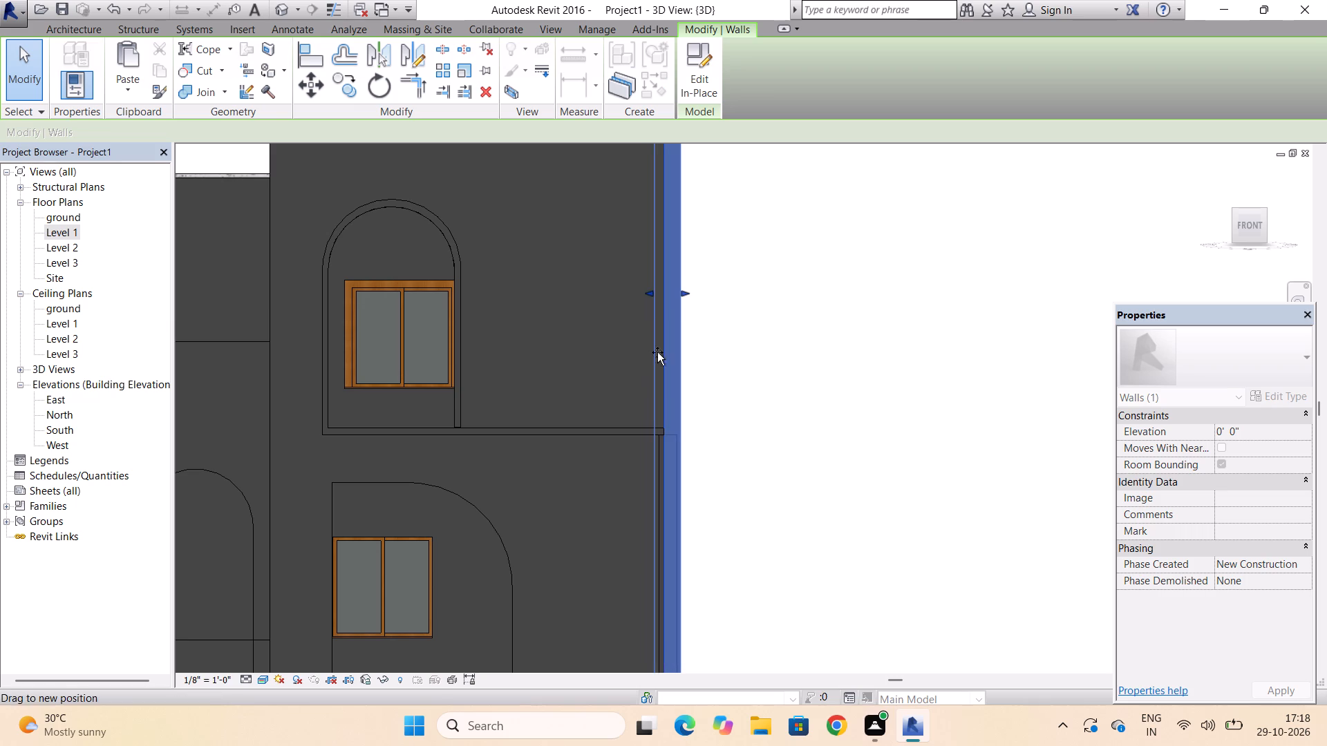
left_click_drag(657, 352, 648, 481)
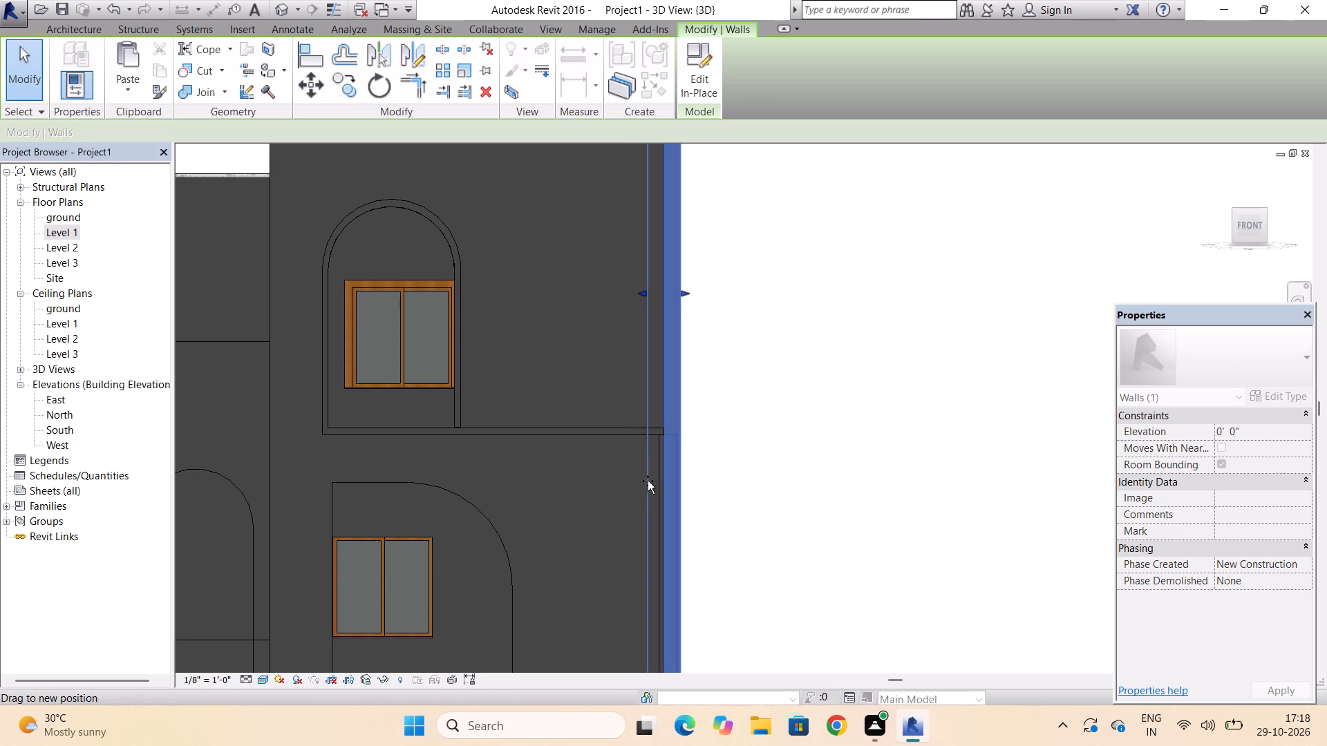
left_click_drag(648, 481, 652, 477)
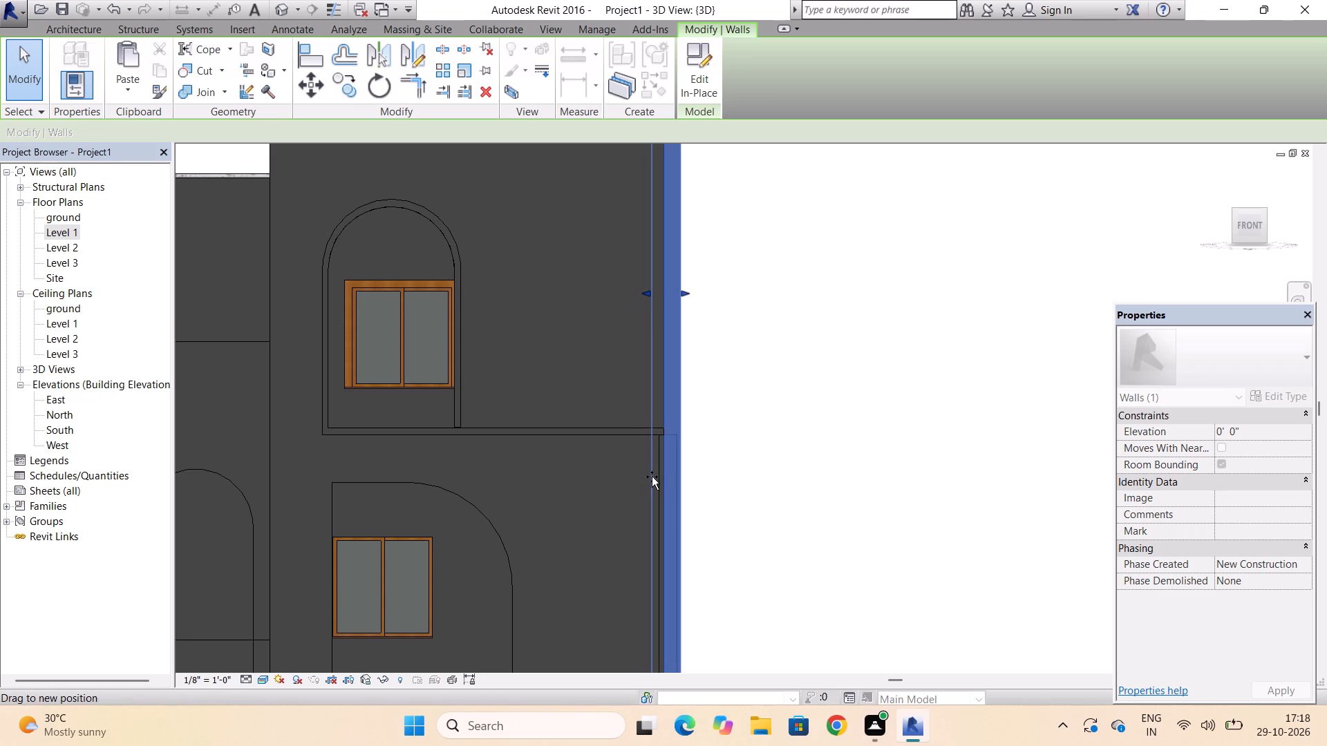
left_click_drag(652, 477, 658, 475)
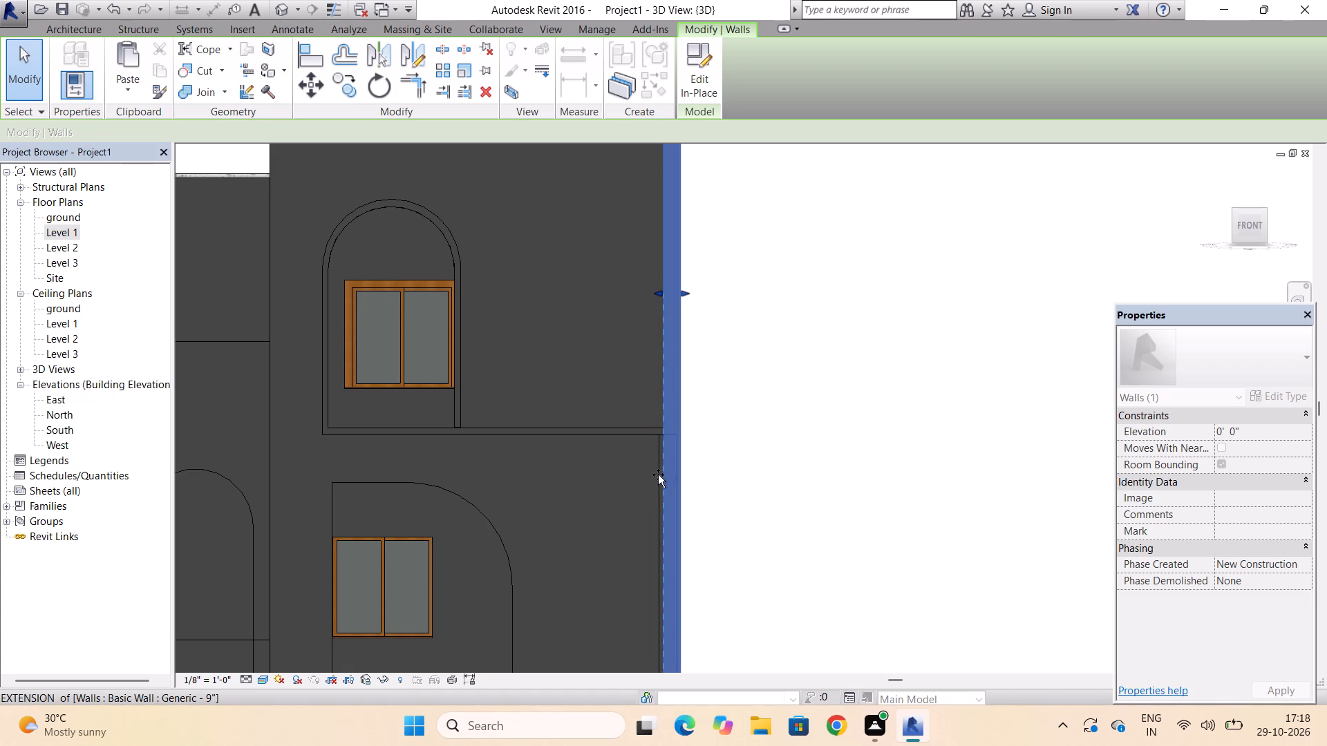
left_click_drag(658, 475, 650, 475)
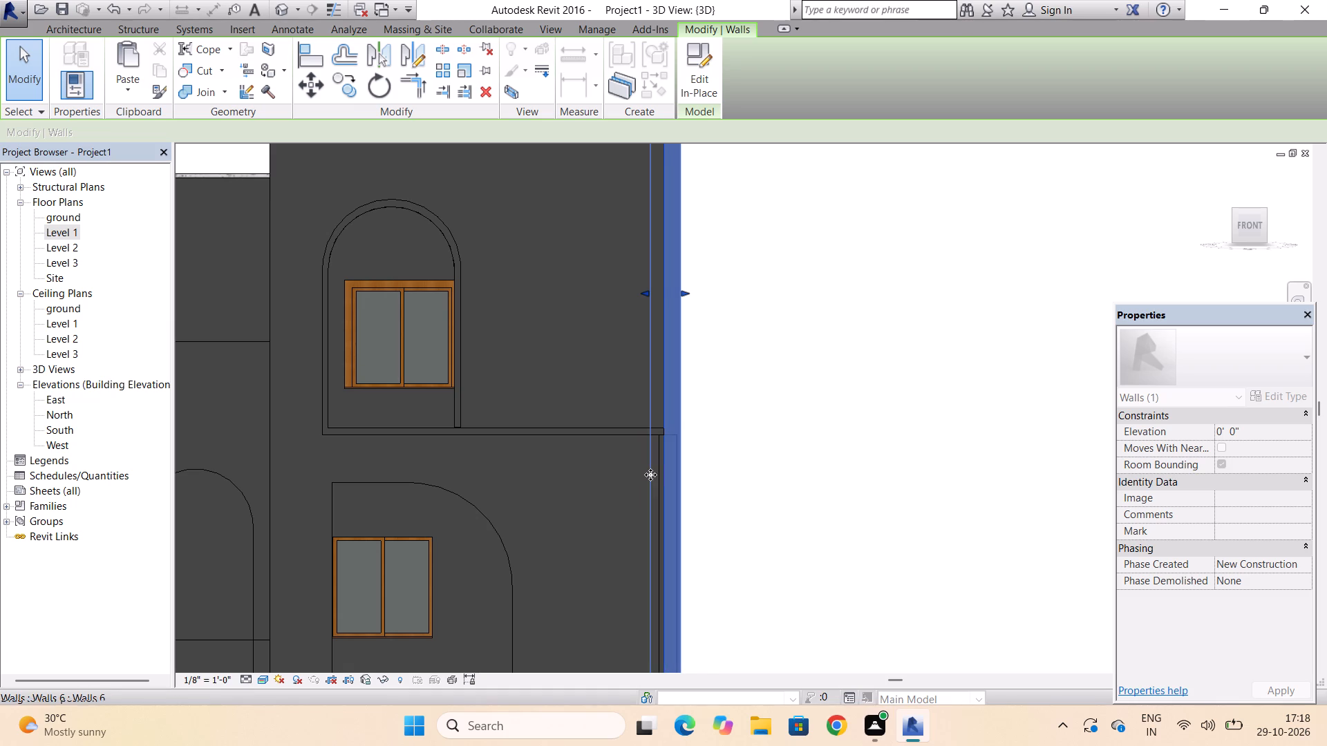
scroll(650, 475, "up", 4)
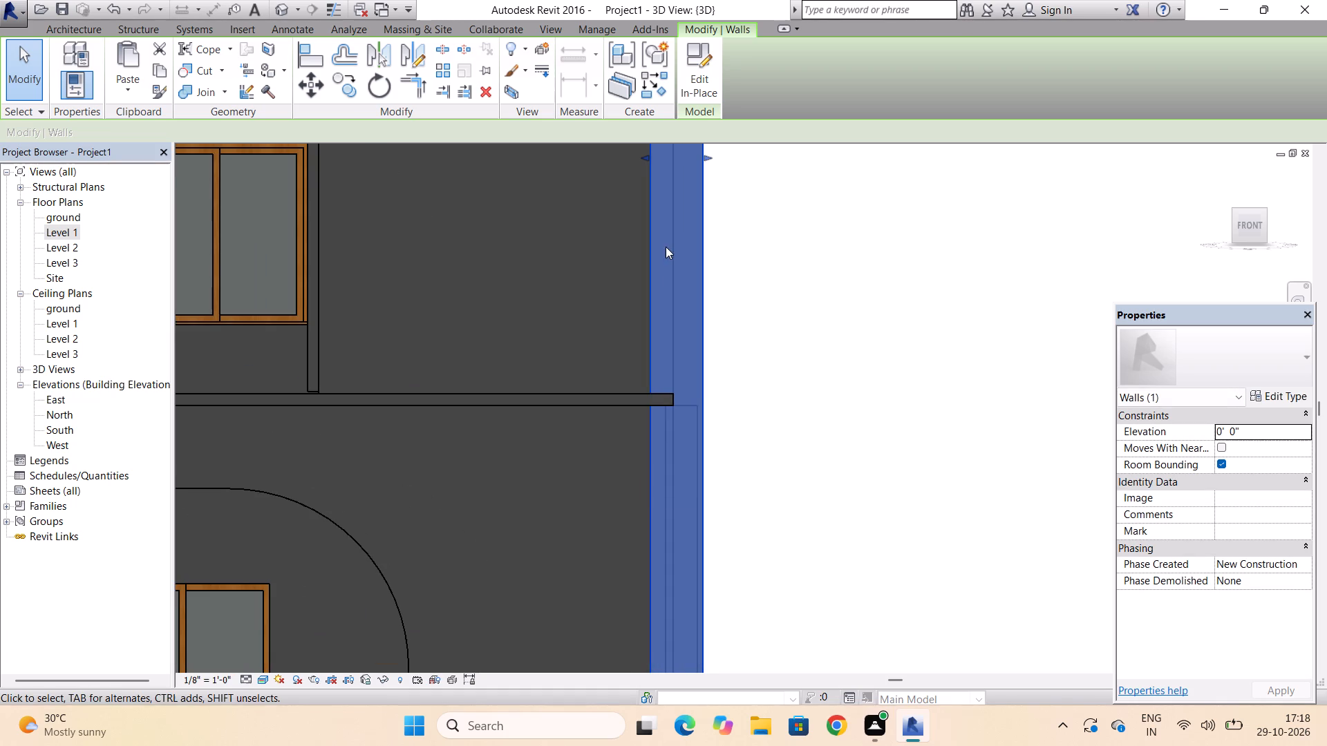
left_click_drag(645, 157, 662, 160)
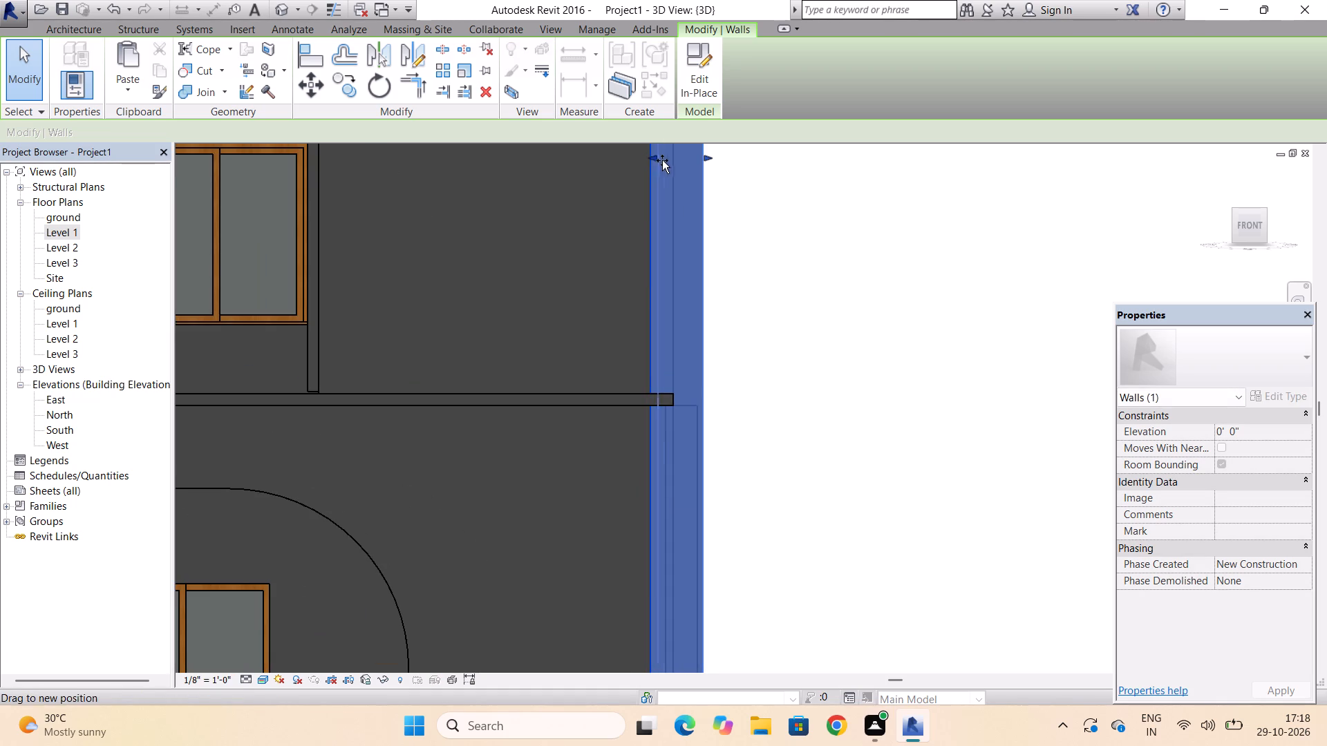
left_click_drag(662, 160, 657, 488)
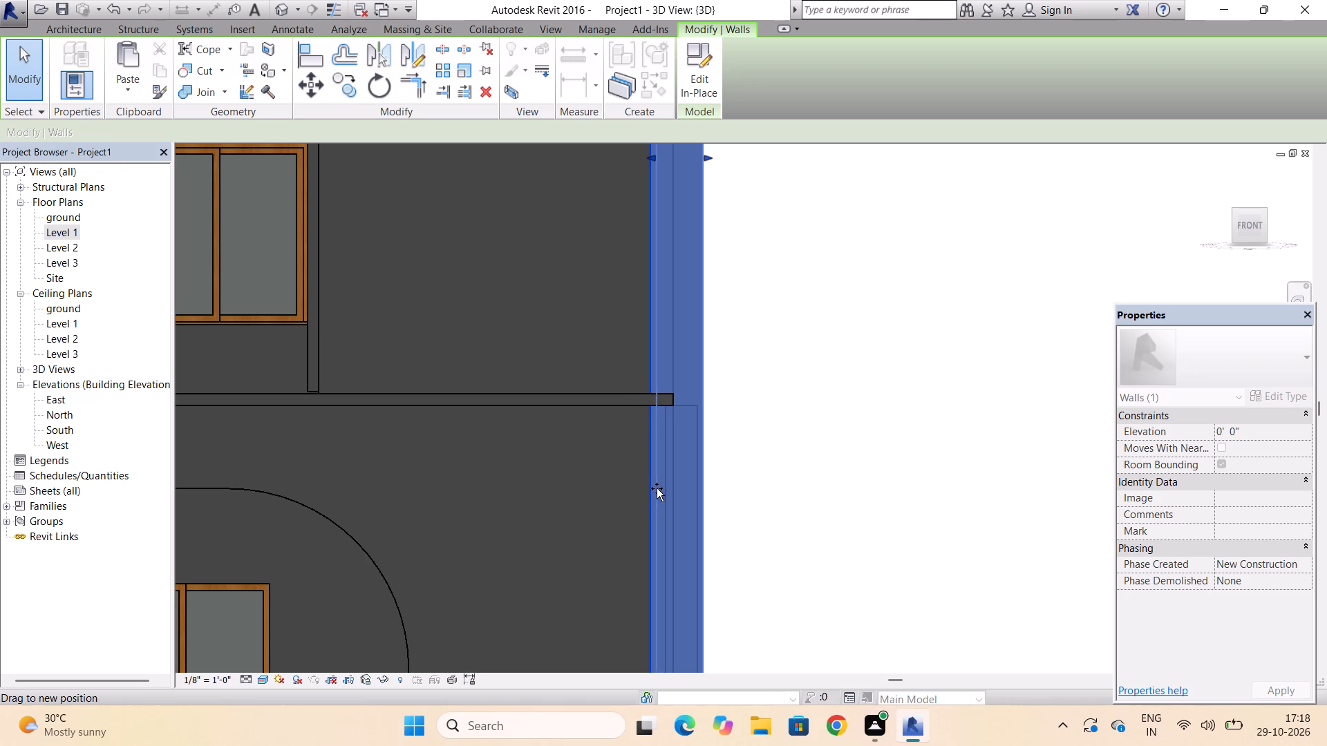
left_click_drag(657, 488, 661, 490)
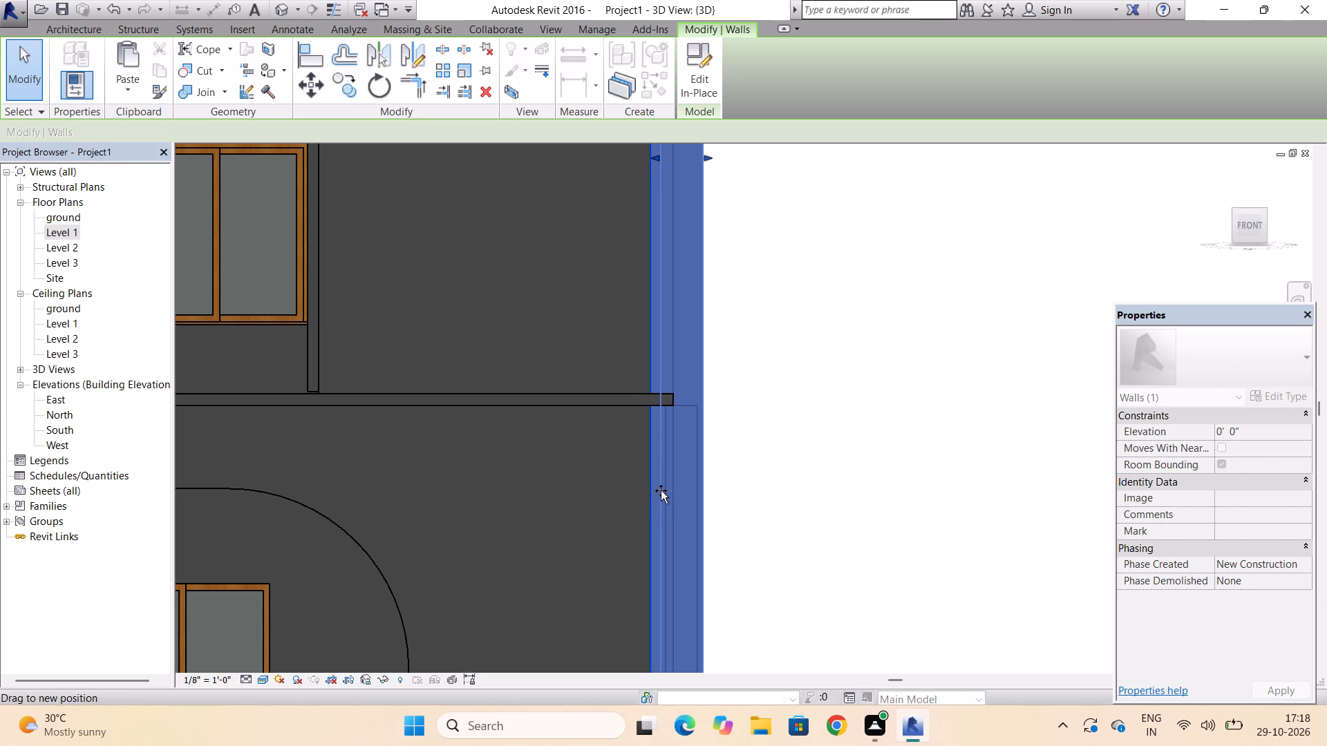
left_click_drag(661, 490, 662, 490)
key("Escape")
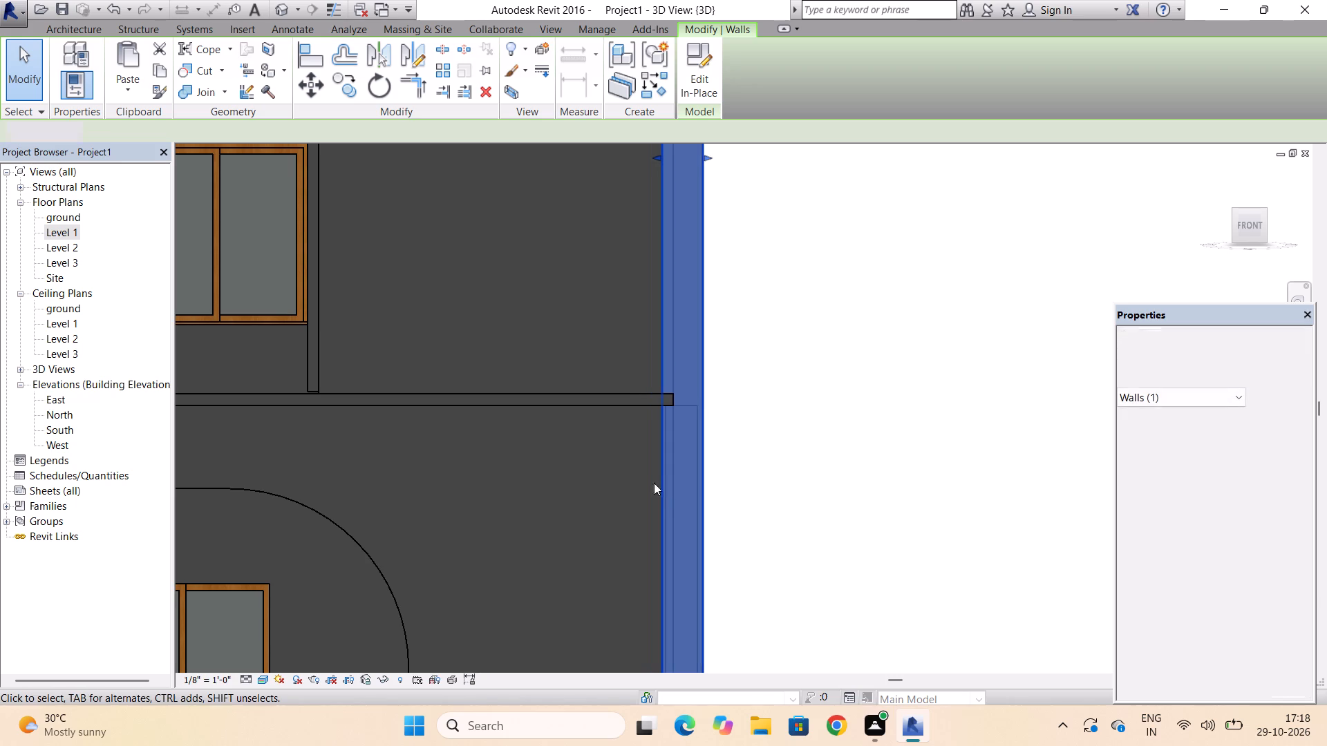
Raise the Walls 6 strip's top edge level with the top of the Walls 4 facade.
scroll(641, 422, "down", 13)
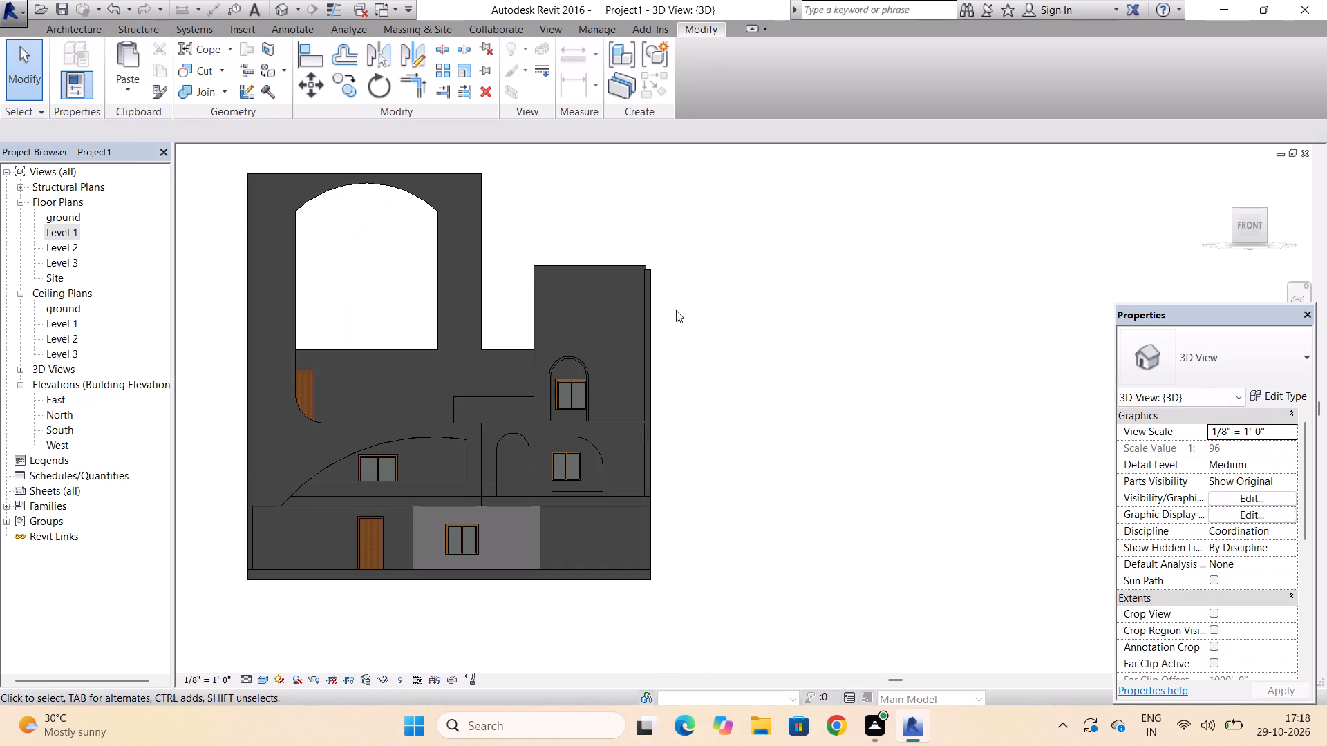
scroll(660, 258, "up", 12)
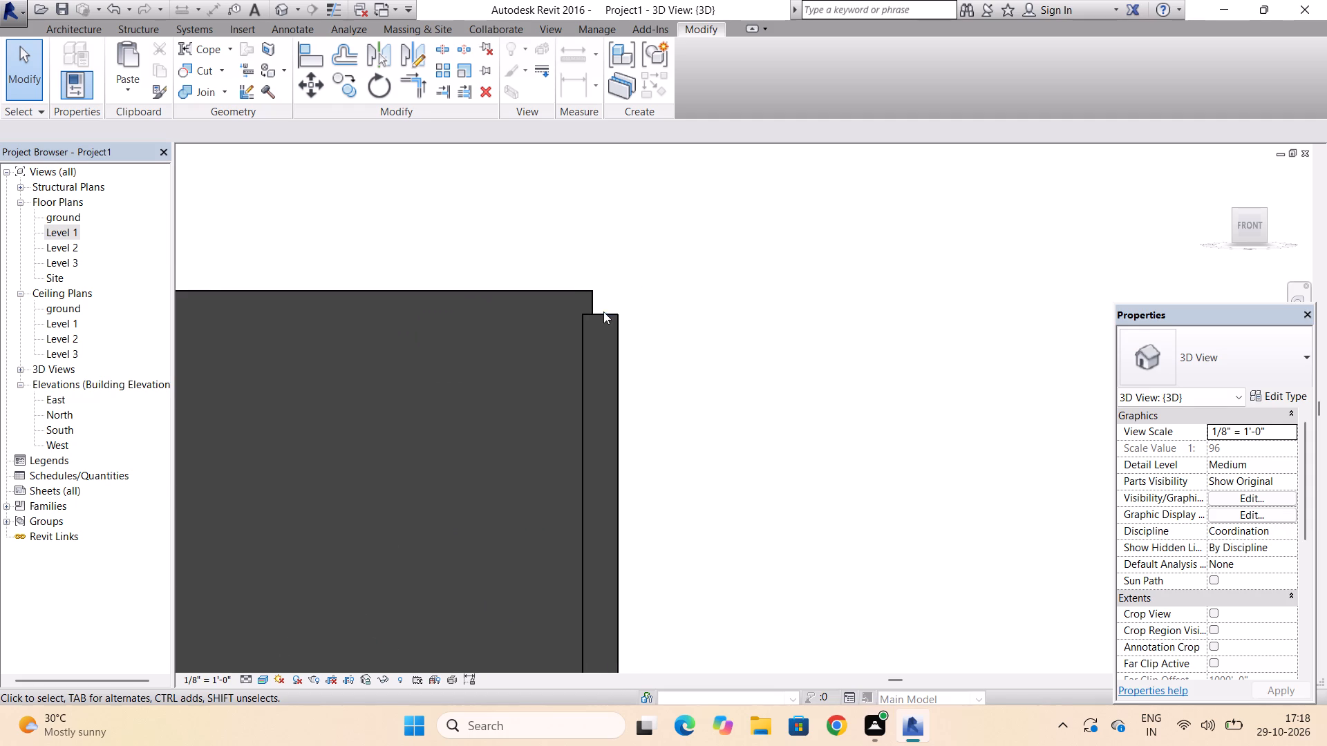
left_click(596, 314)
left_click(599, 306)
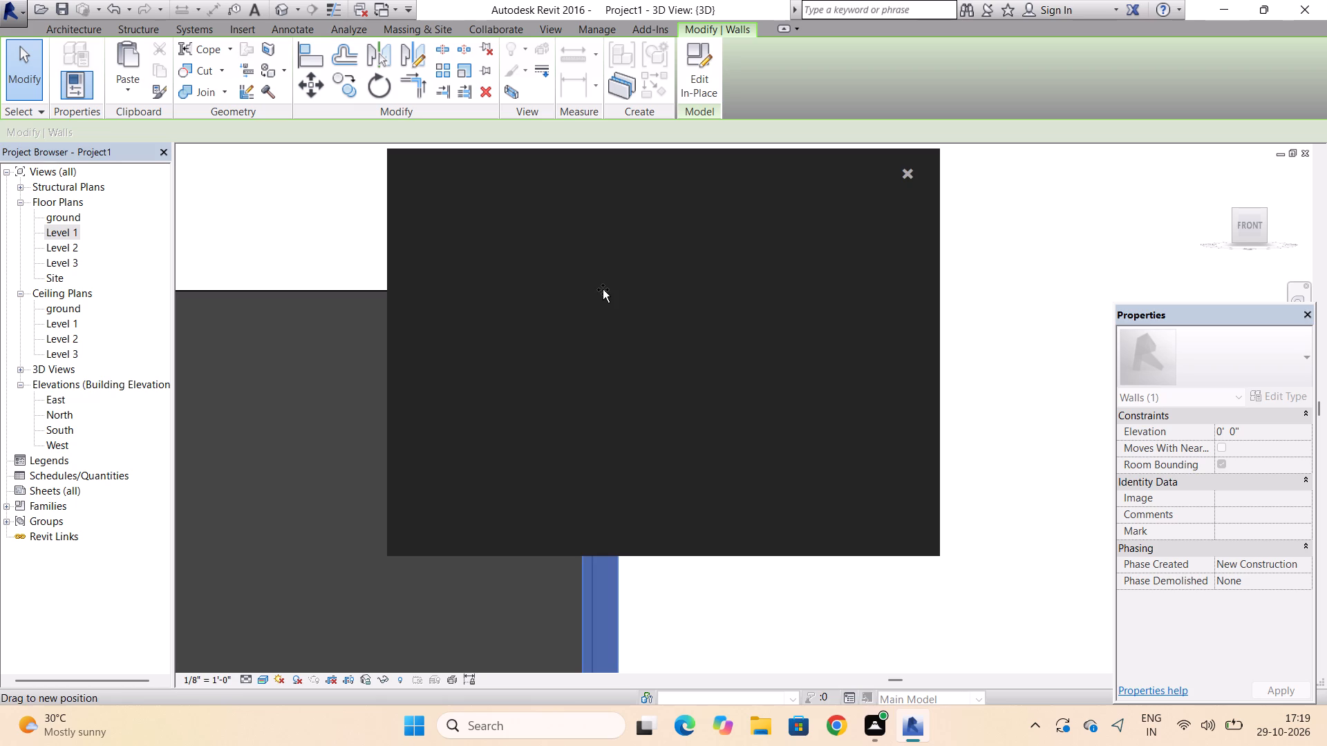
left_click(907, 171)
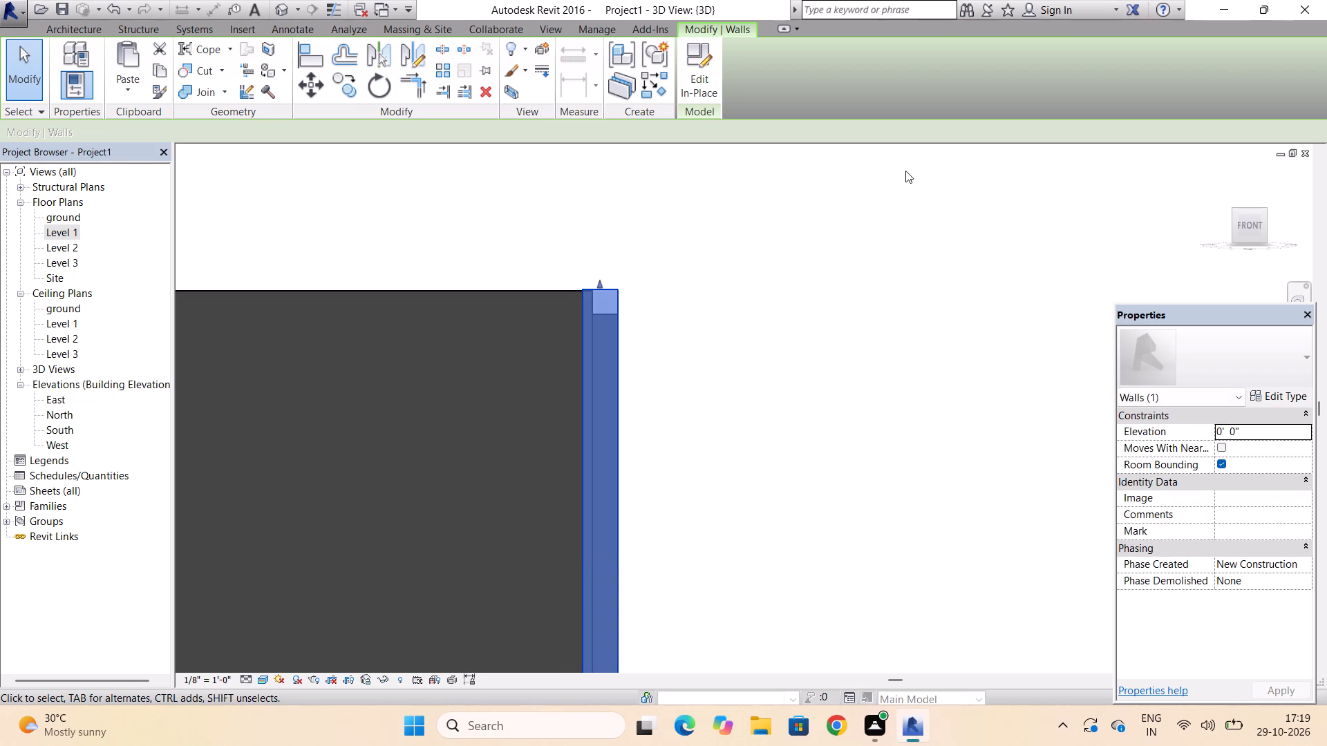
key("Escape")
scroll(621, 325, "down", 9)
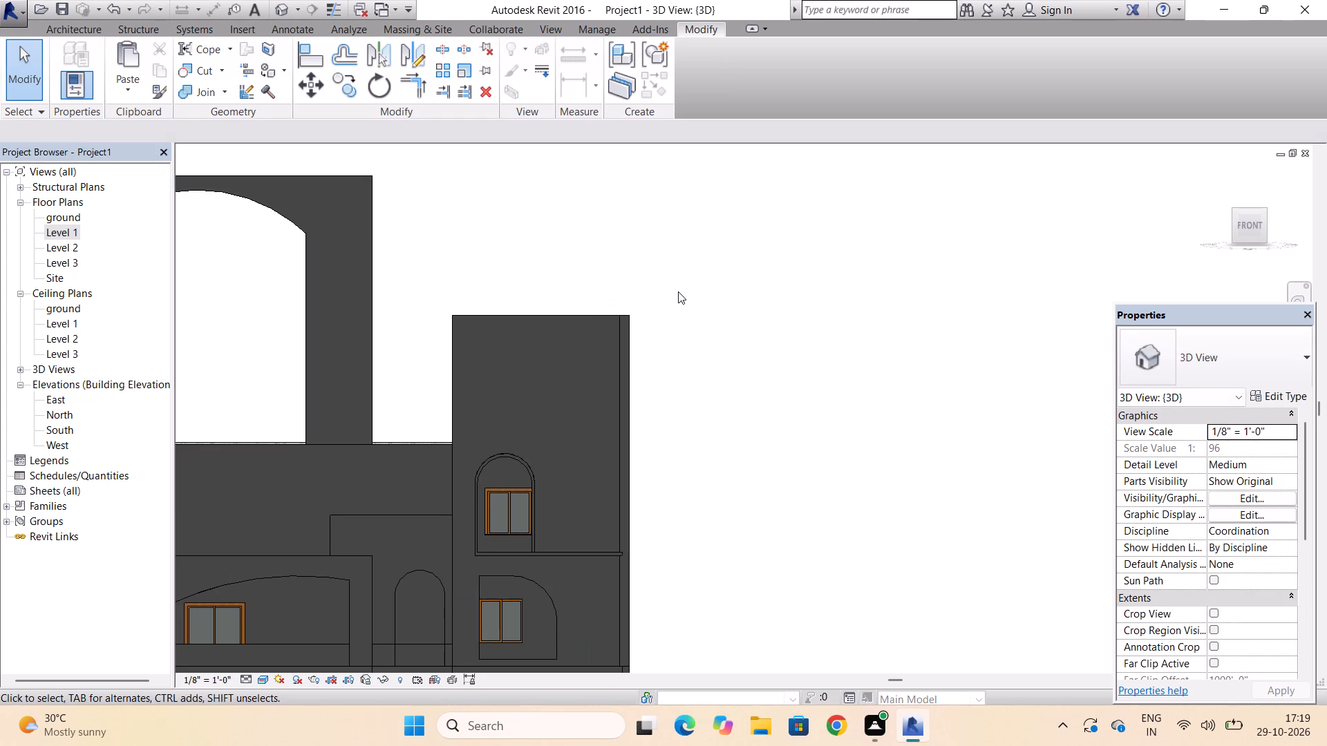
scroll(678, 291, "down", 4)
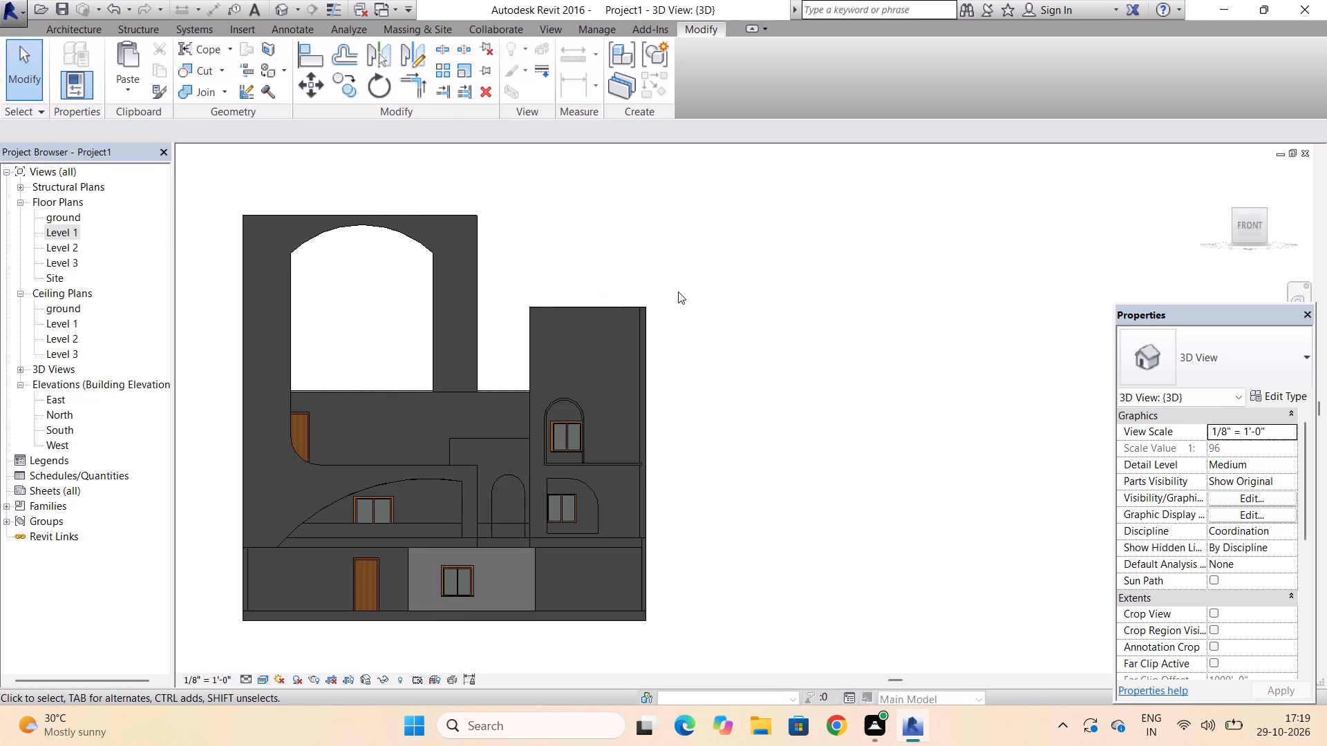
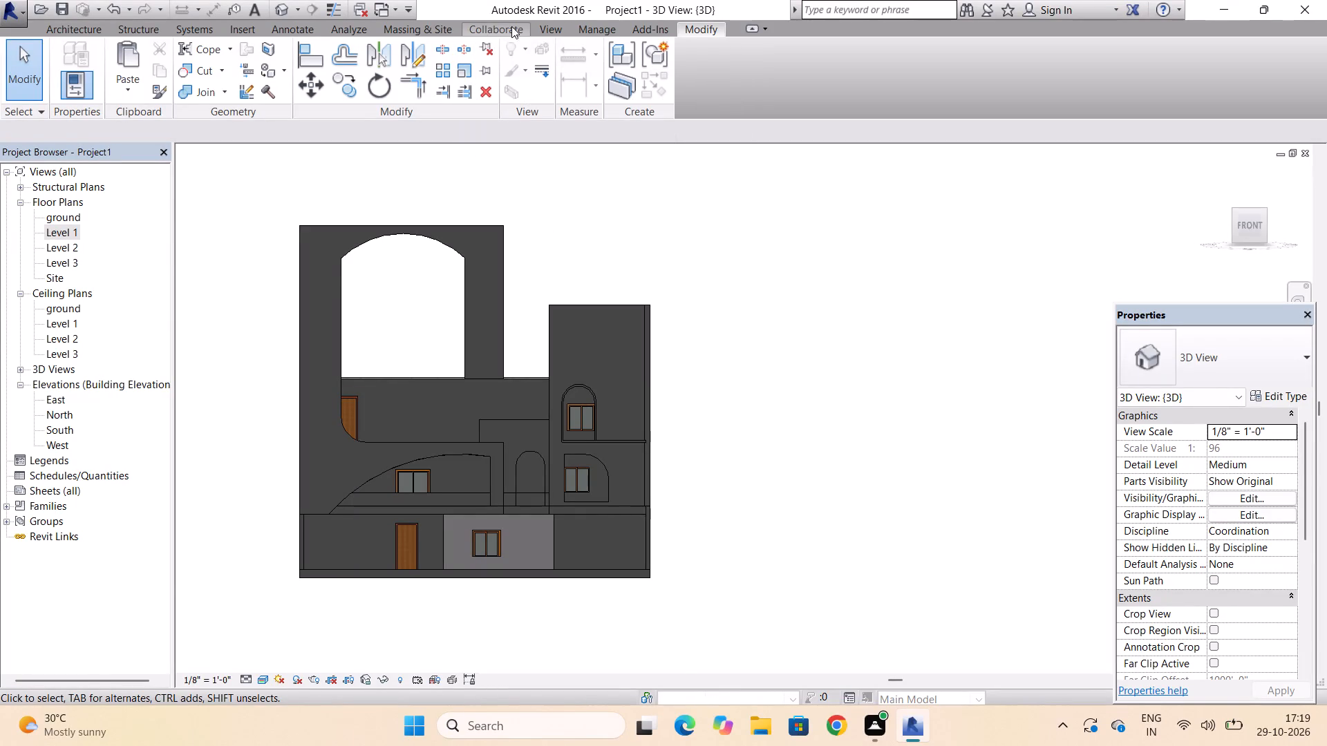
Render a region of the front 3D view, with the region enlarged slightly beyond the building on all four sides.
left_click(547, 27)
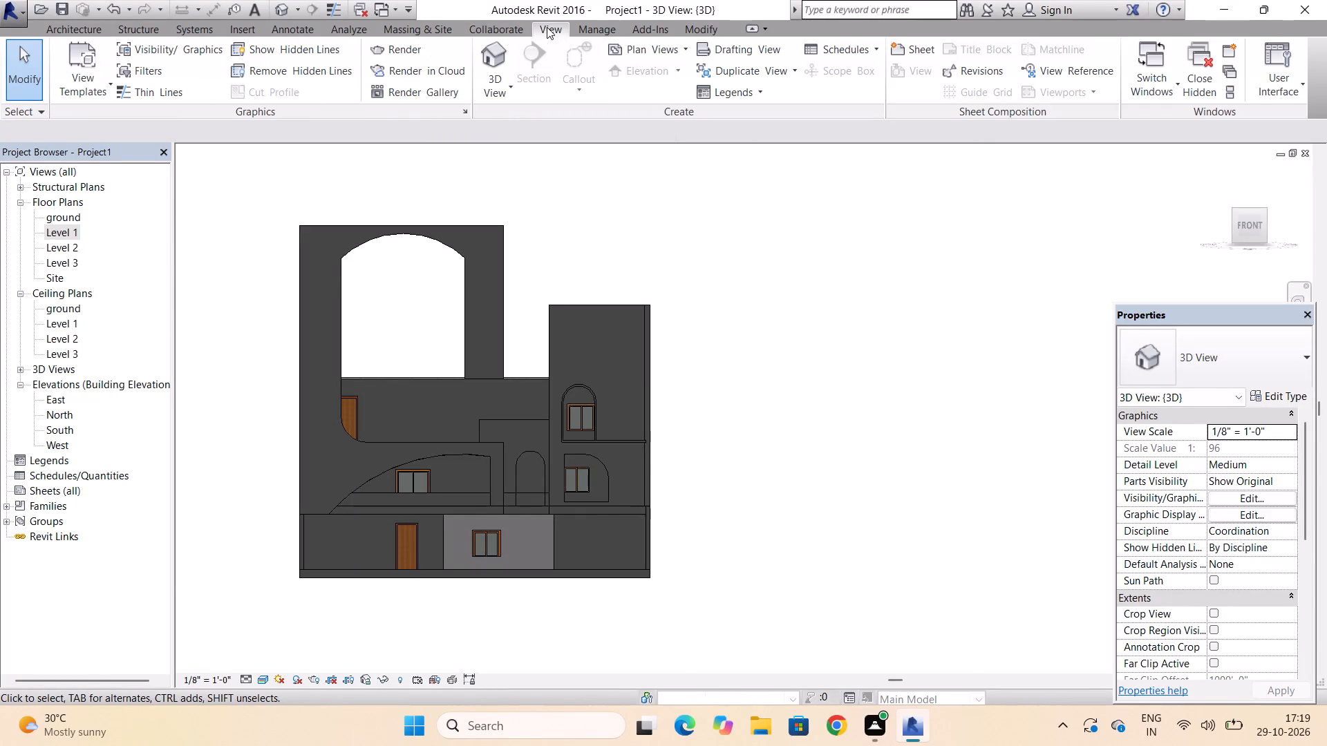
left_click(411, 54)
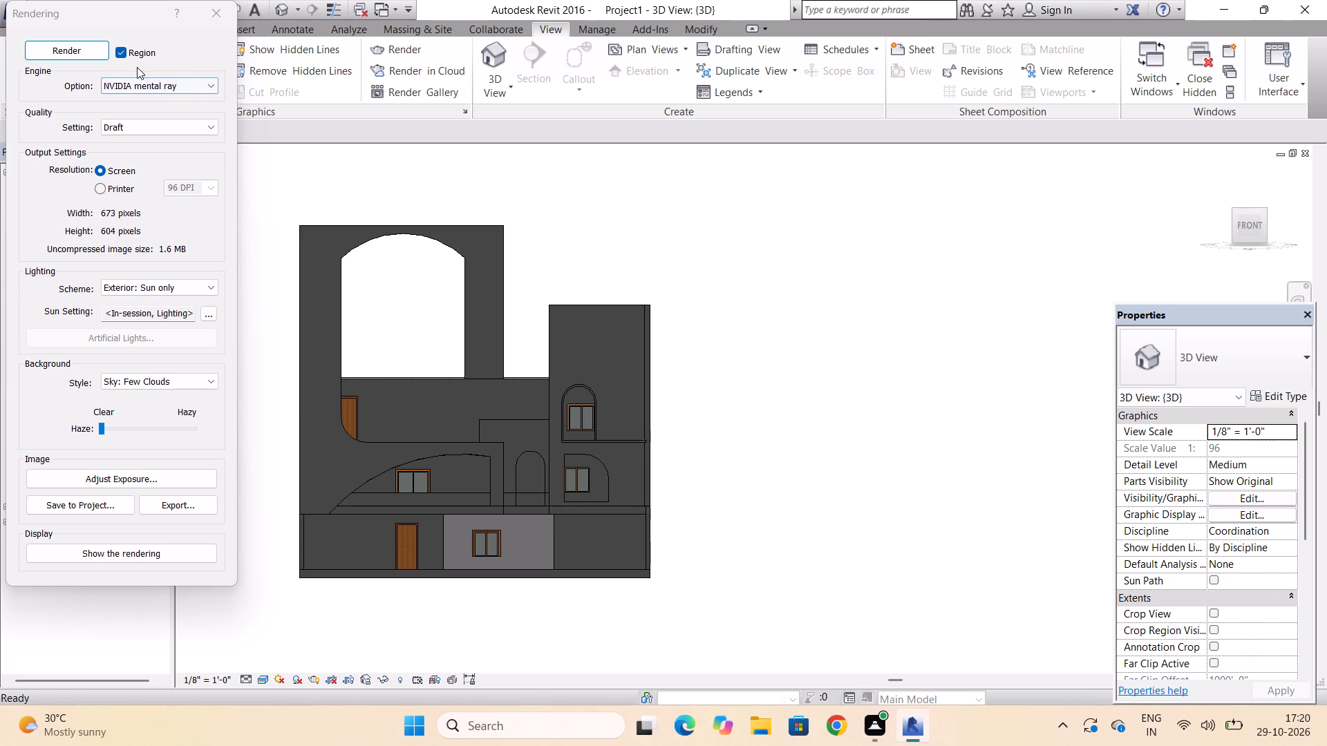
left_click(123, 54)
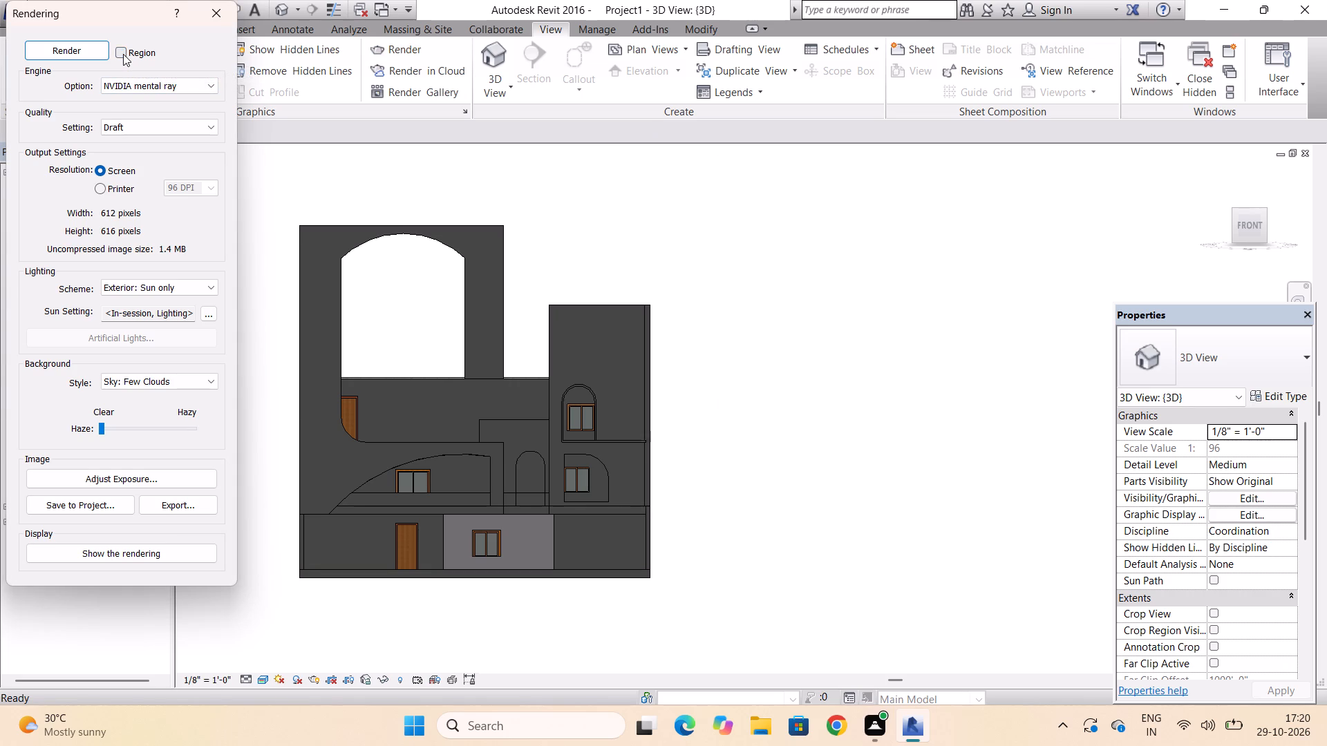
left_click(123, 54)
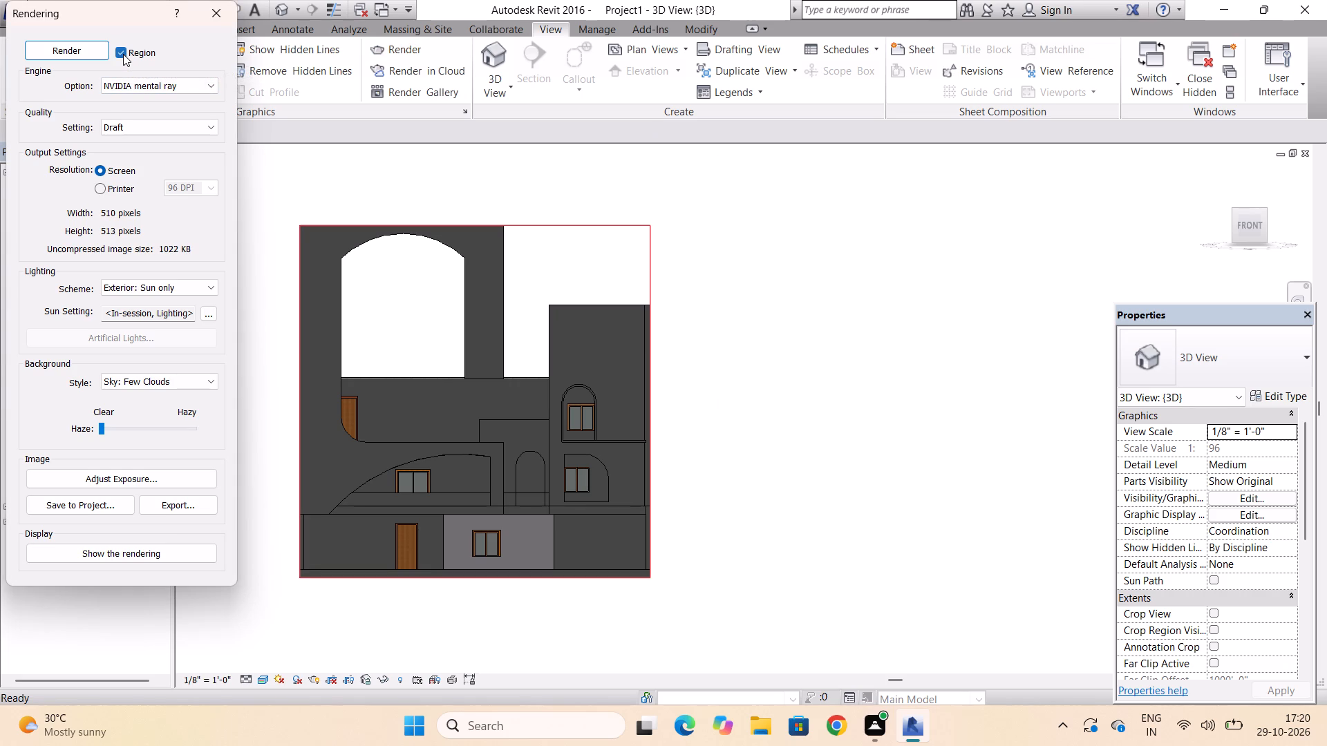
left_click(545, 221)
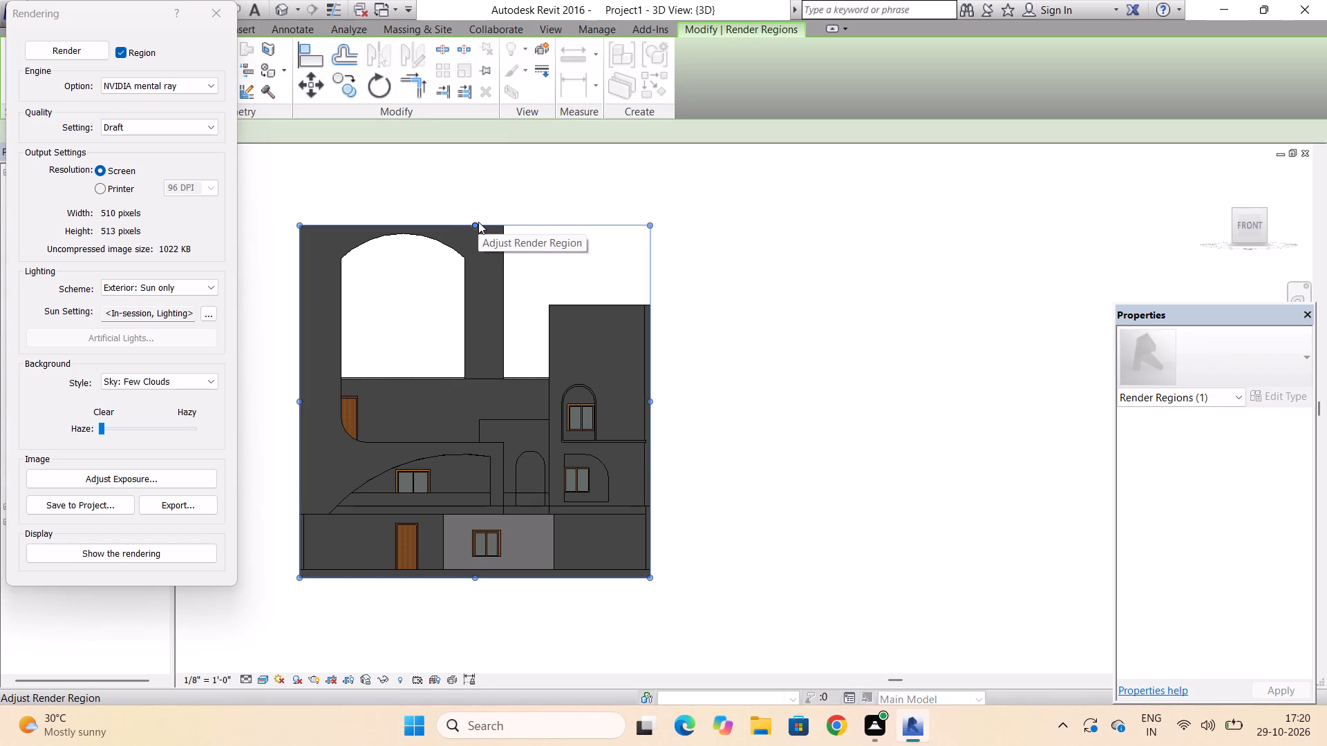
left_click_drag(476, 223, 478, 180)
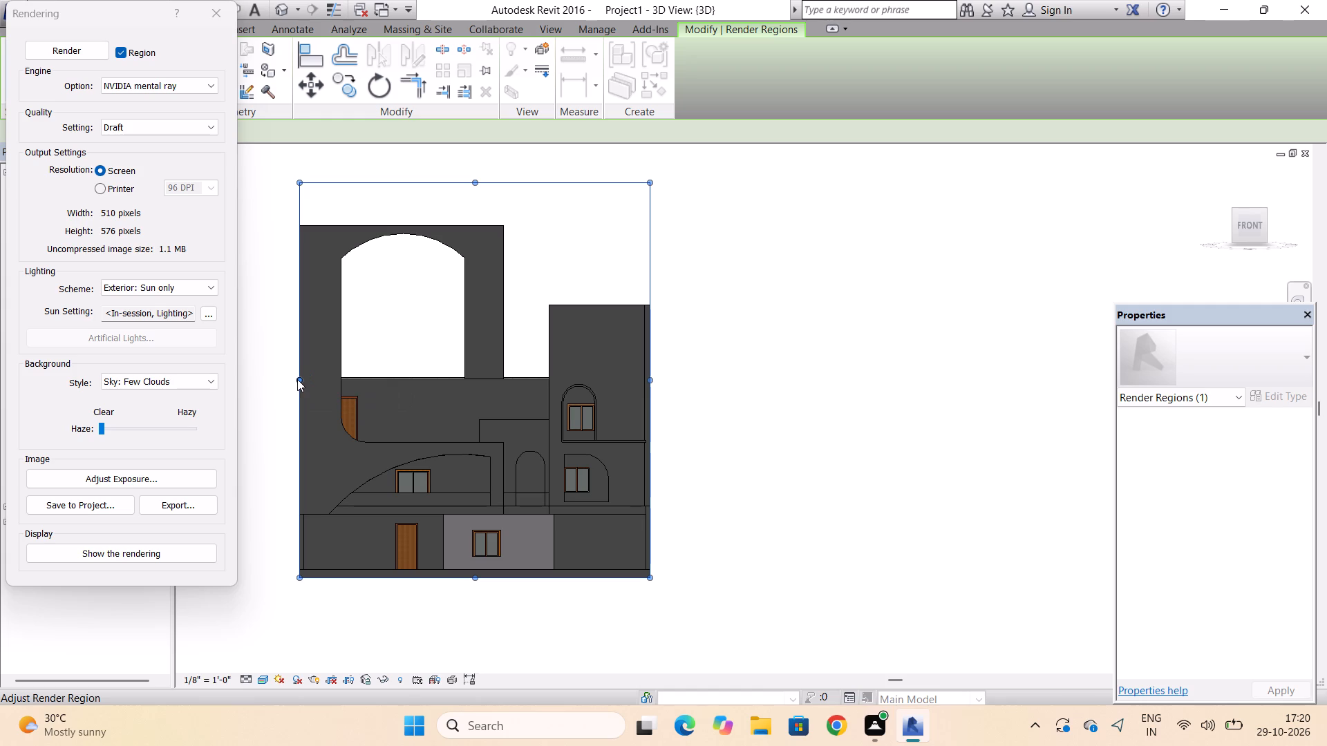
left_click_drag(297, 379, 269, 372)
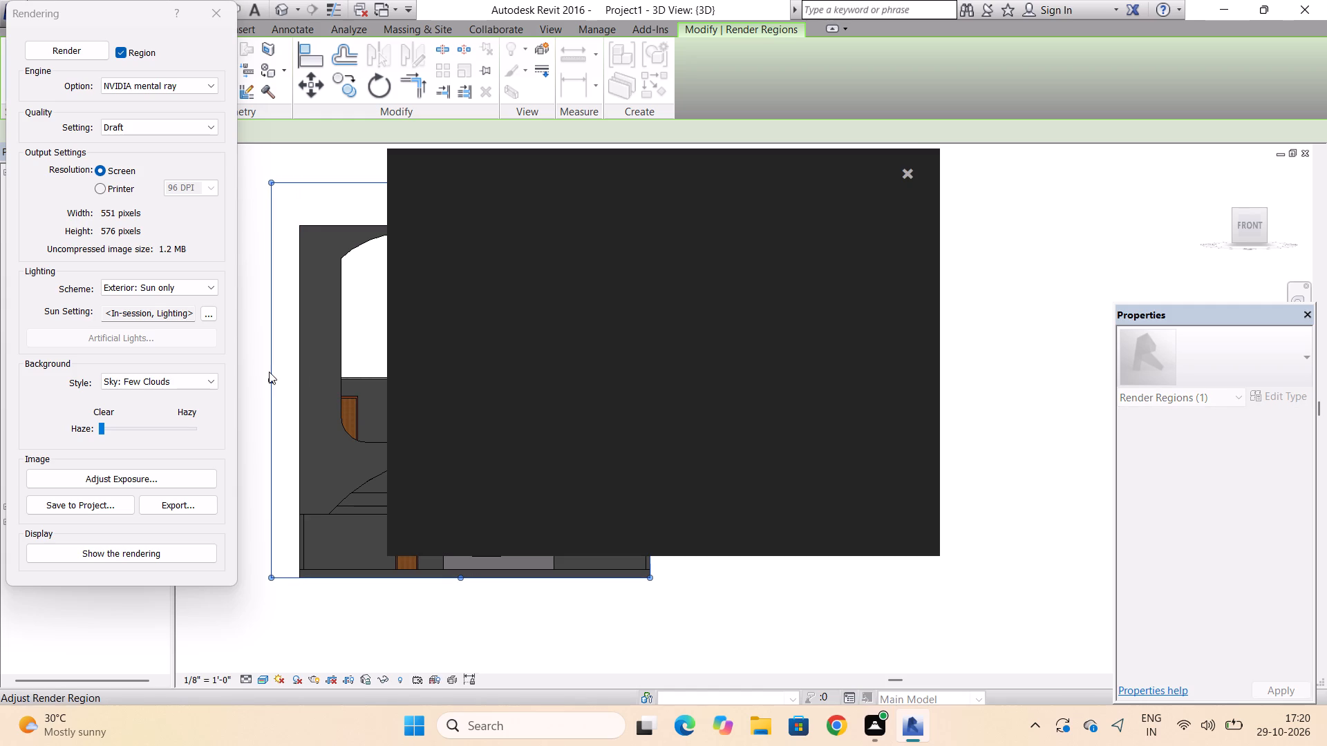
left_click(914, 172)
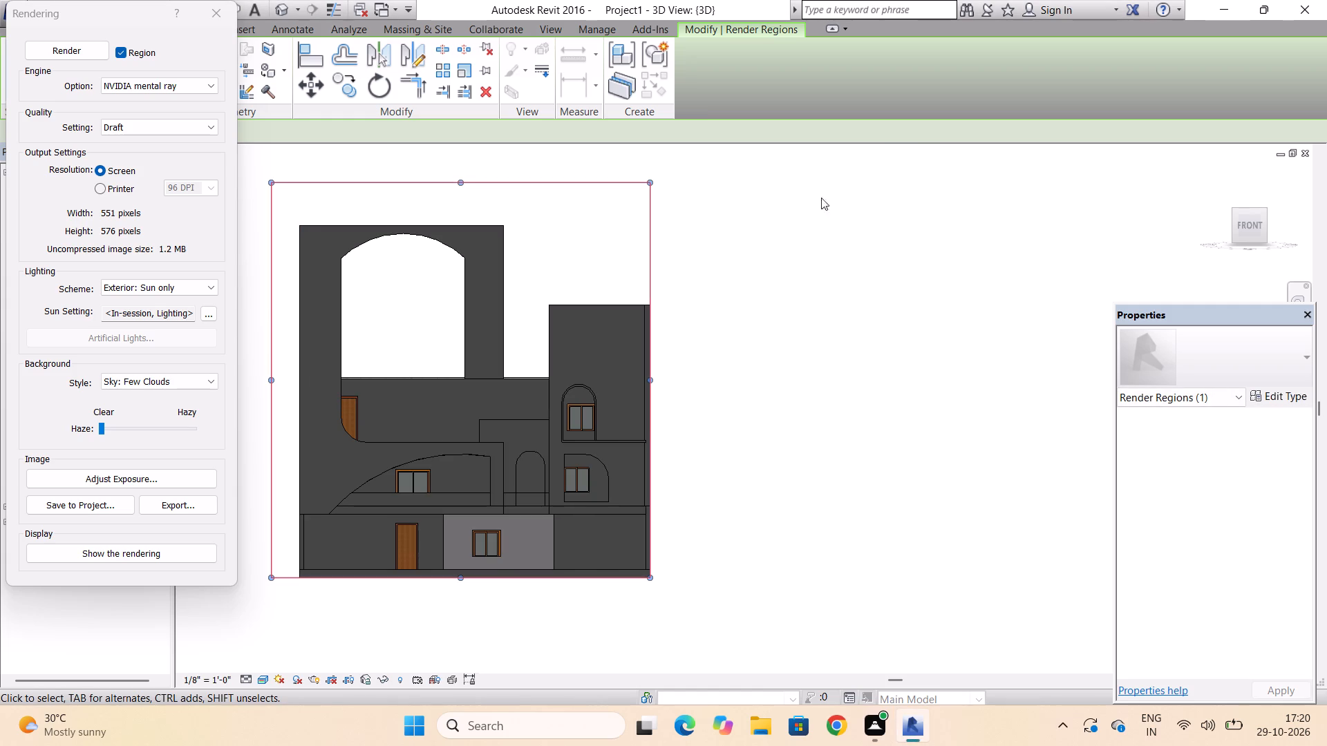
left_click_drag(652, 381, 702, 384)
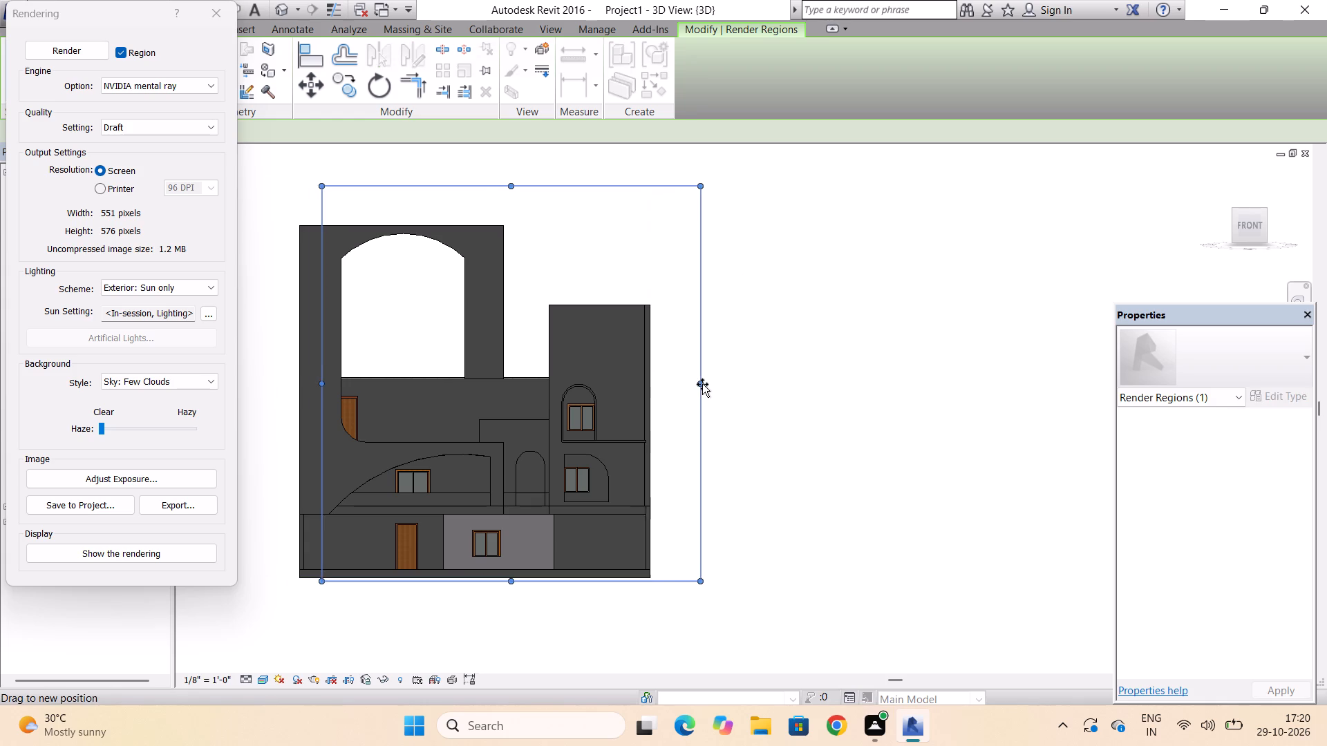
left_click_drag(702, 384, 668, 380)
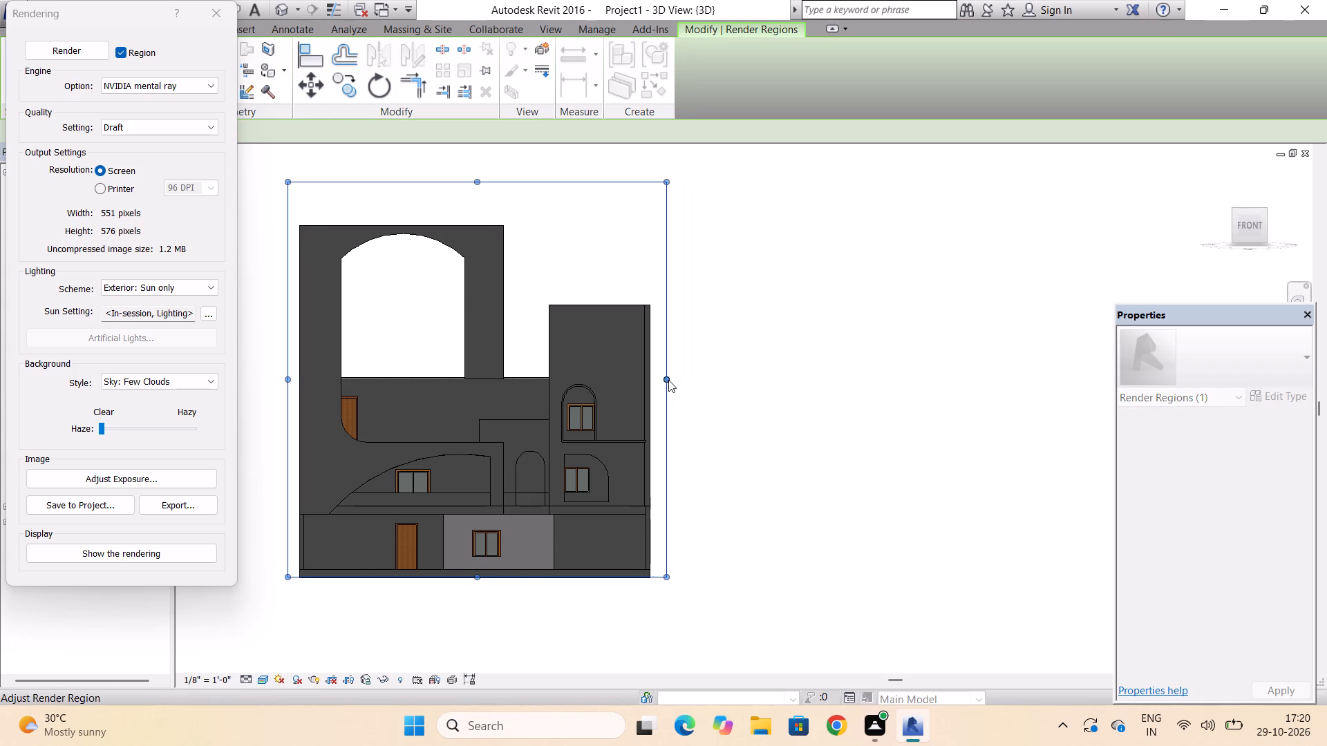
left_click_drag(476, 577, 476, 602)
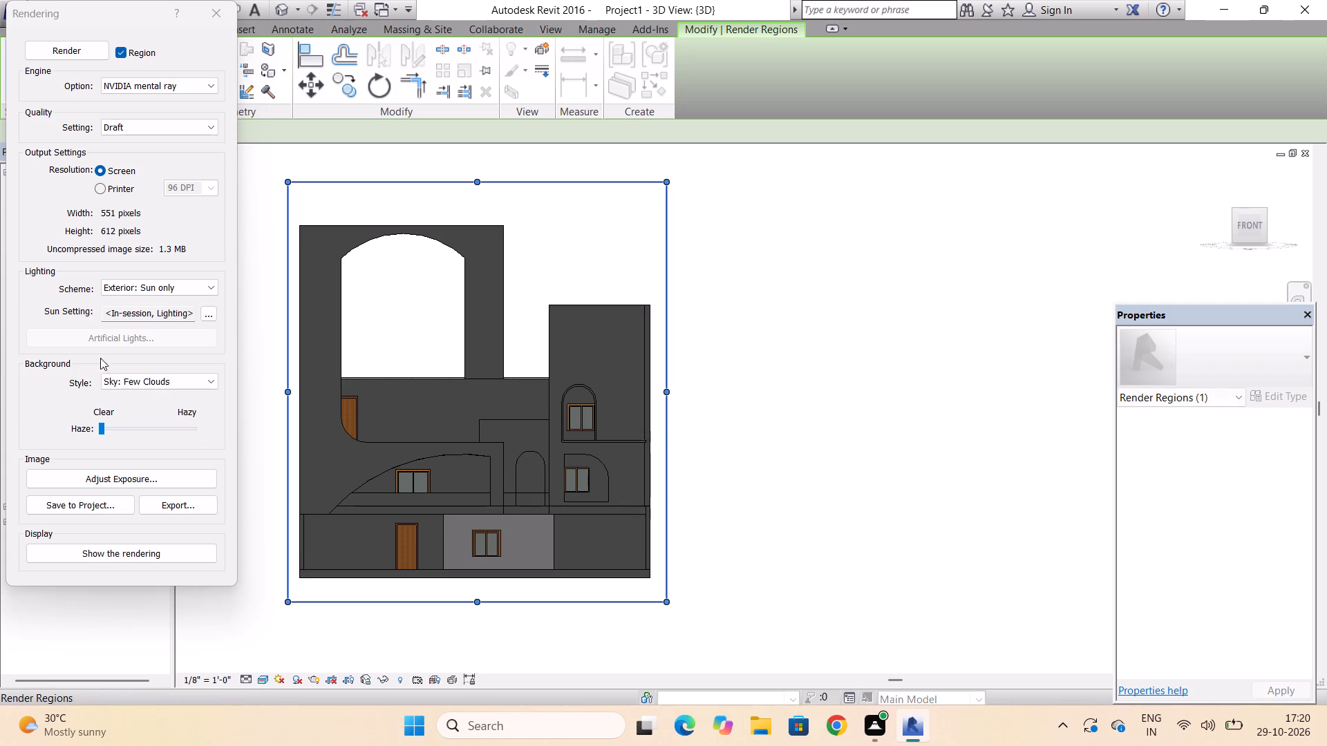
left_click(66, 46)
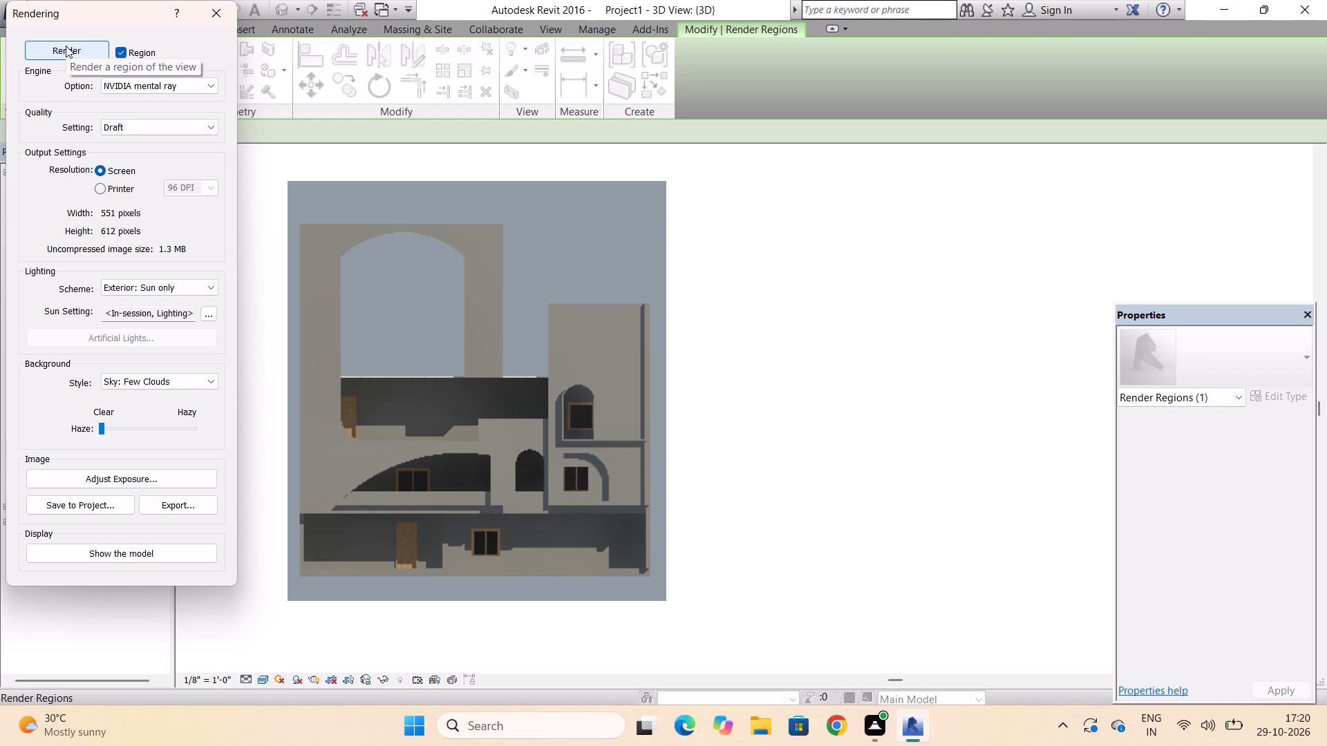
key("Escape")
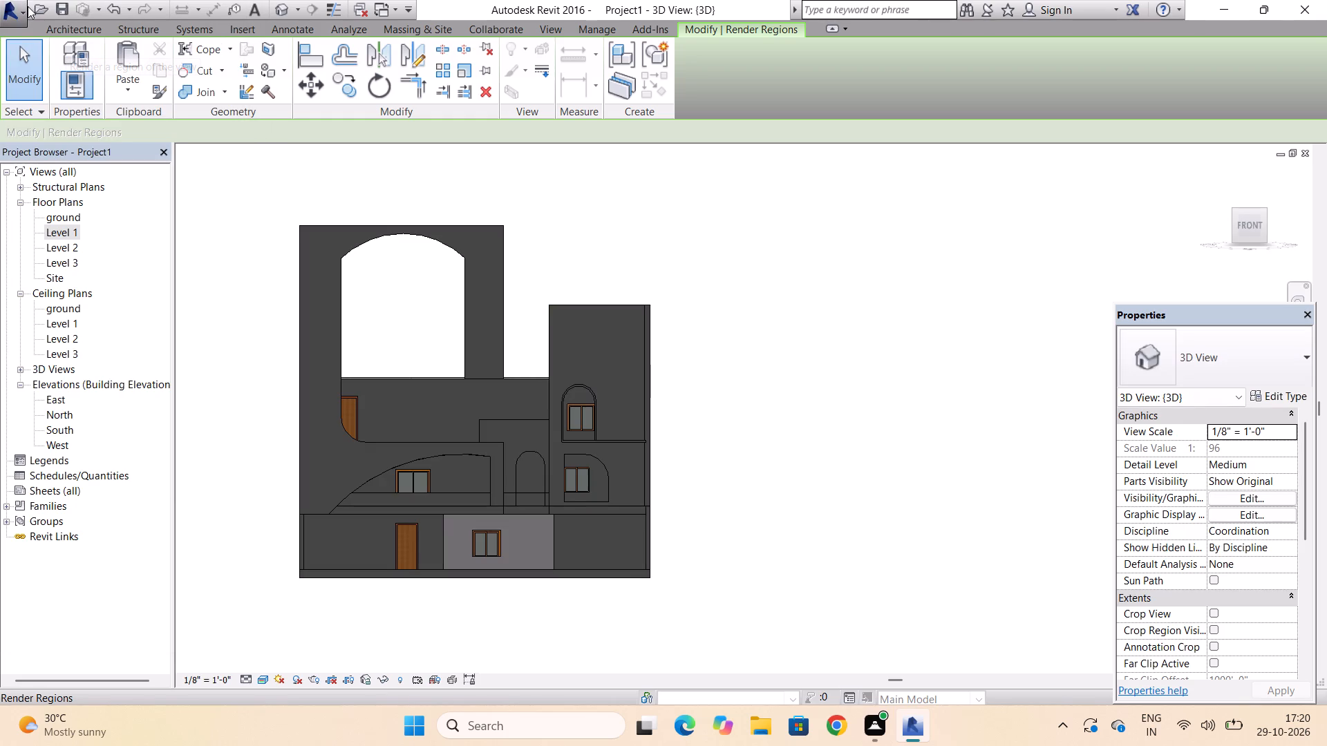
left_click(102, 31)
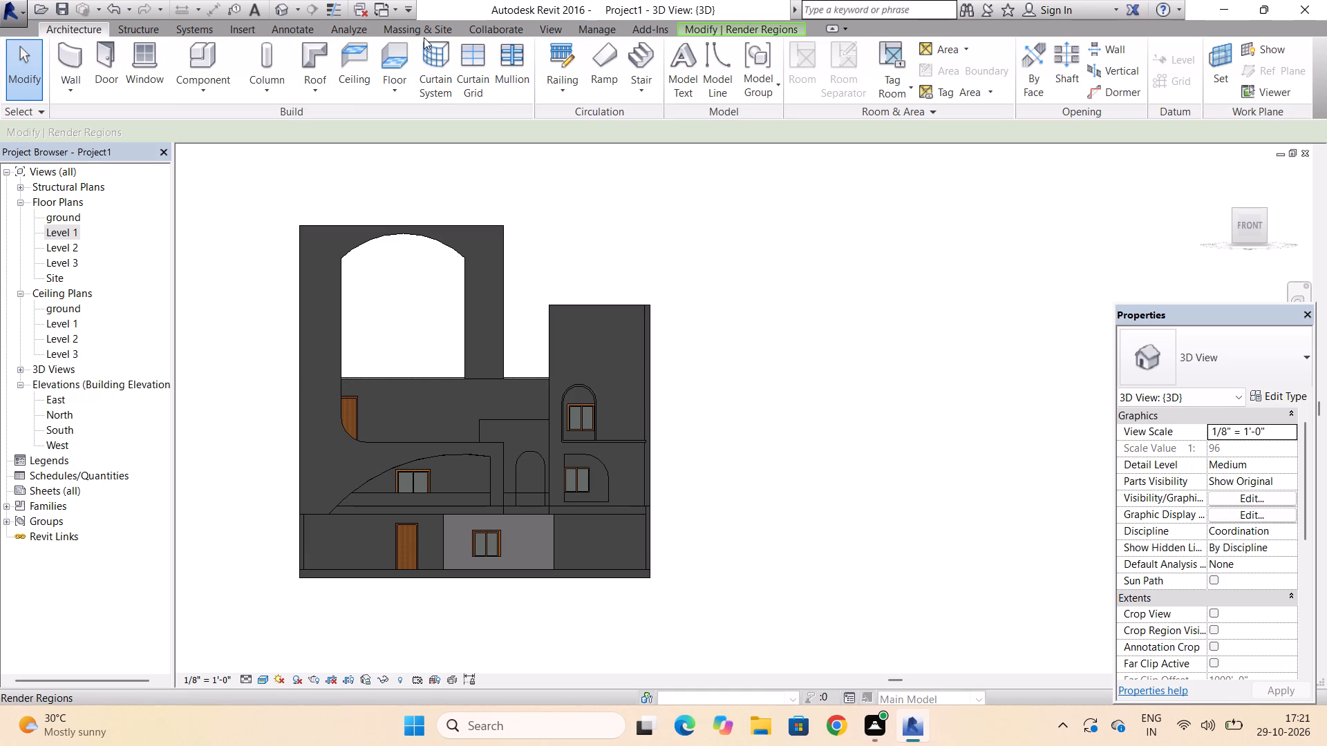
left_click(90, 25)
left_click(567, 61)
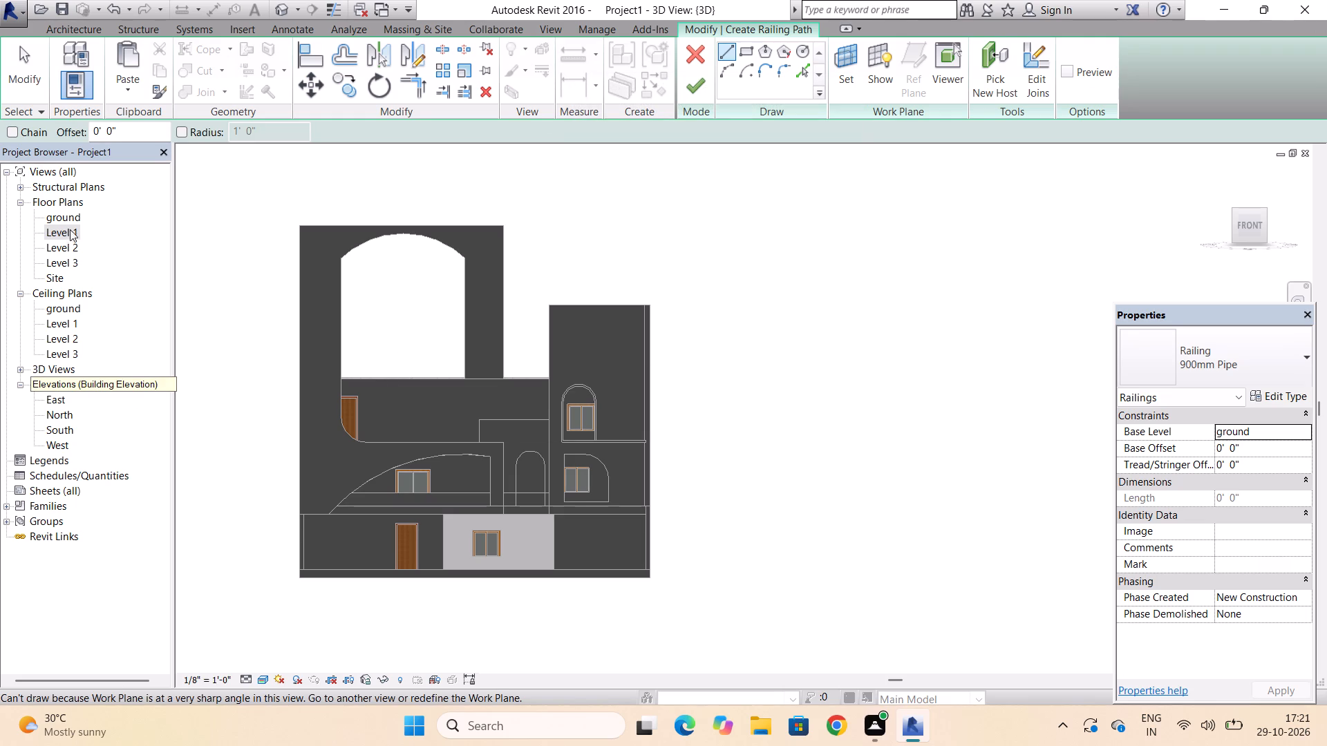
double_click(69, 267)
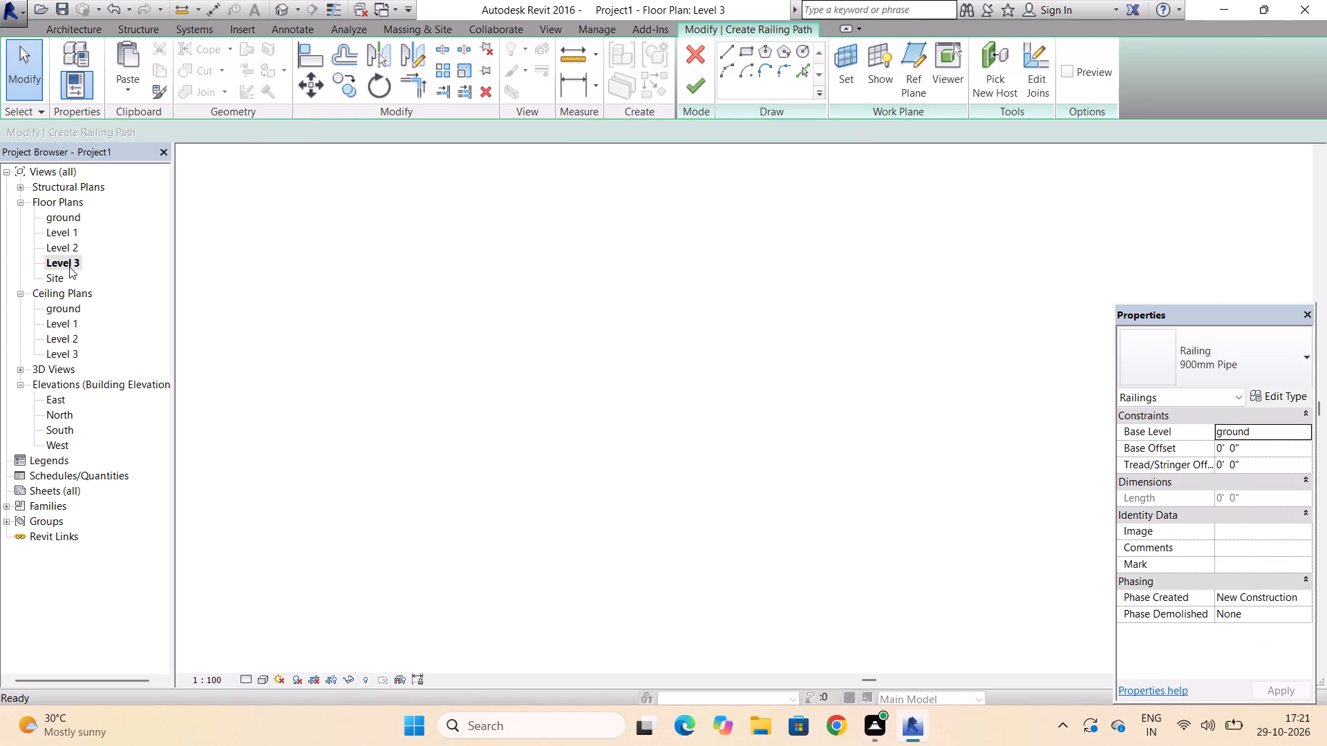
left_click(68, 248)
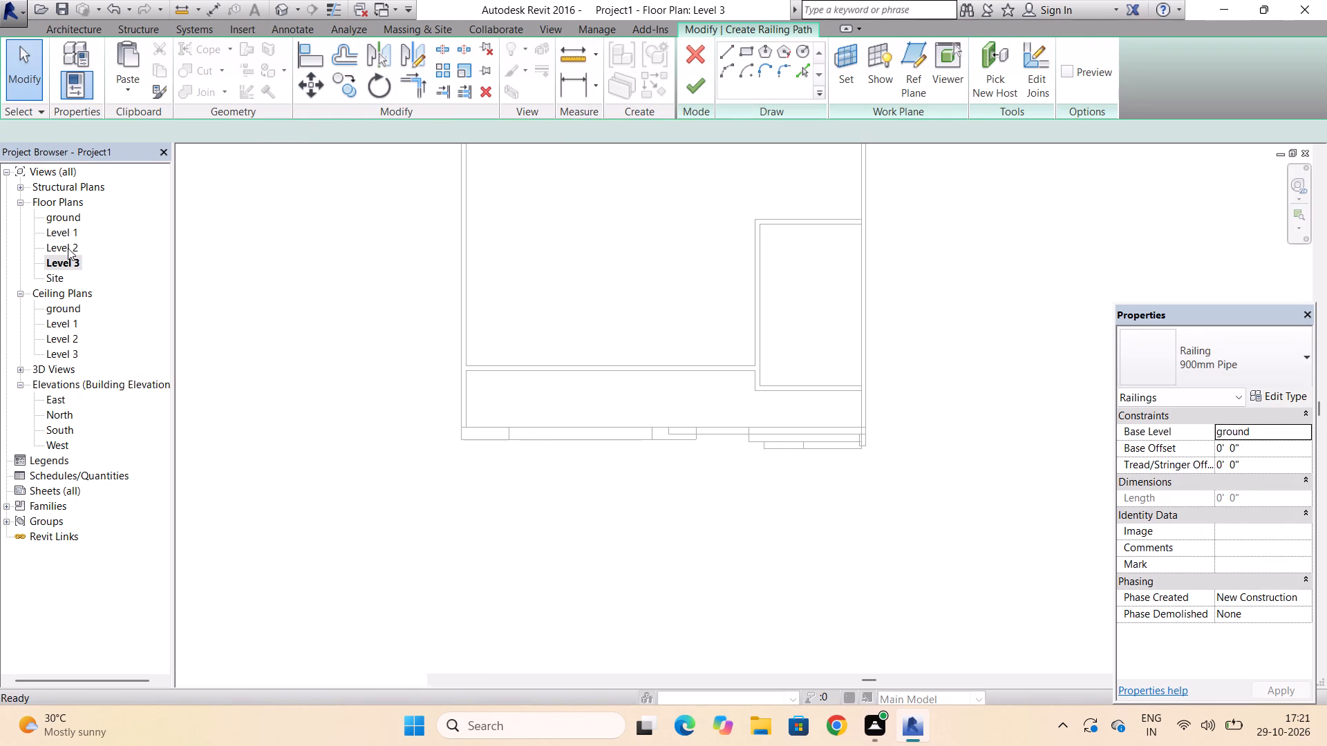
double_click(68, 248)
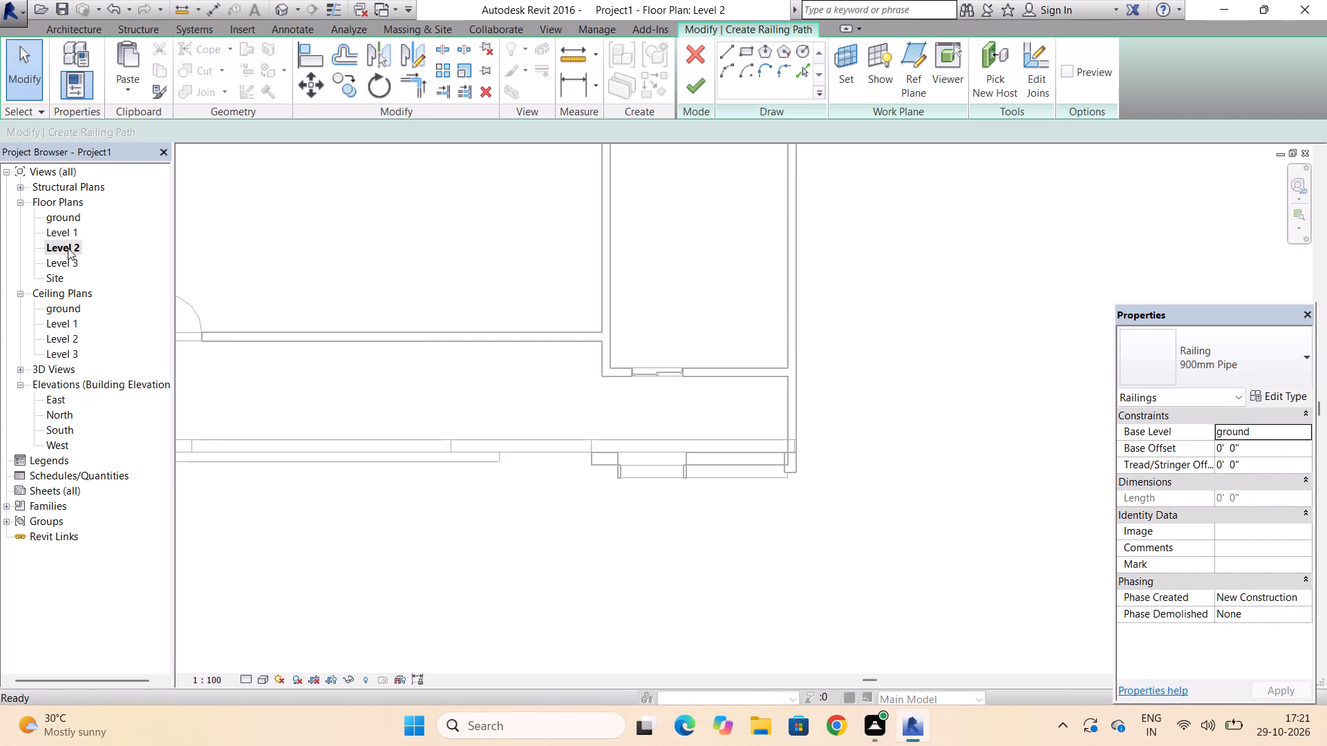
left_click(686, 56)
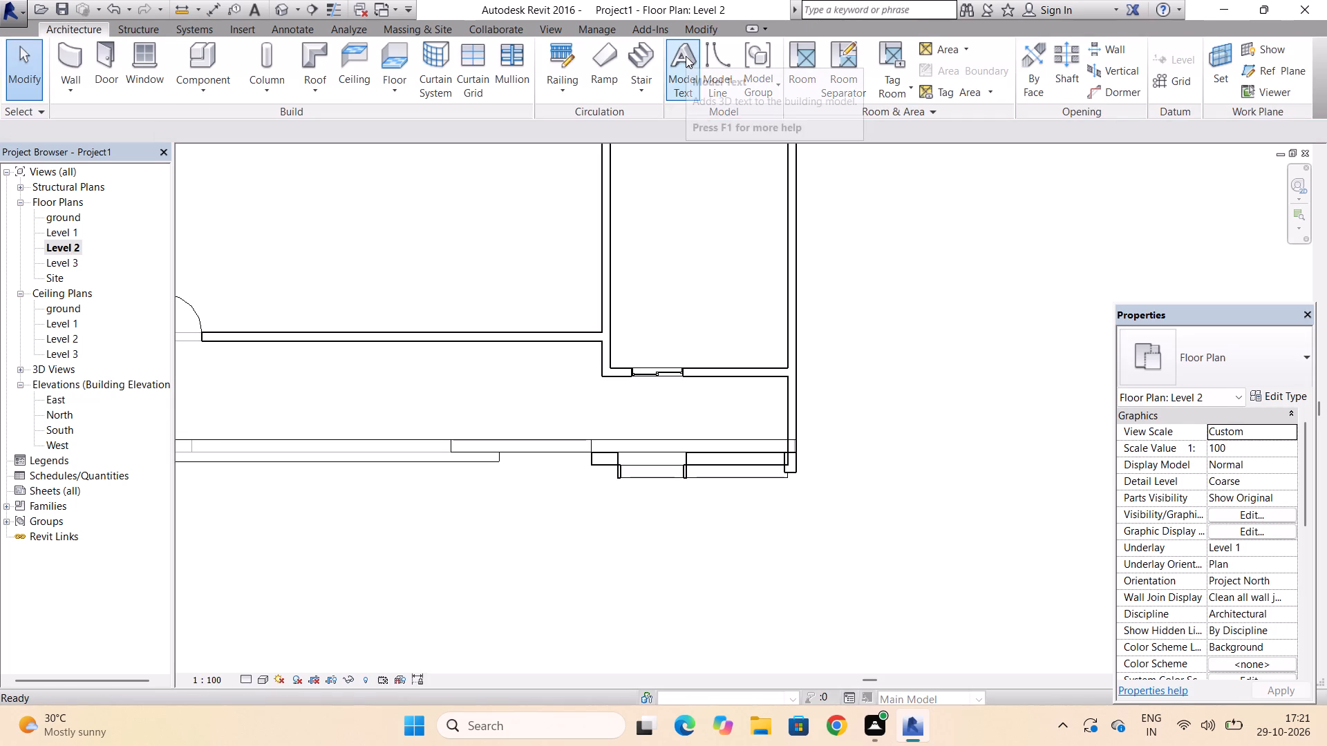
Sketch a straight 900mm Pipe railing on Level 3, about 22' 6" long, from the large arch wall's back corner to the right side wall.
scroll(591, 392, "down", 4)
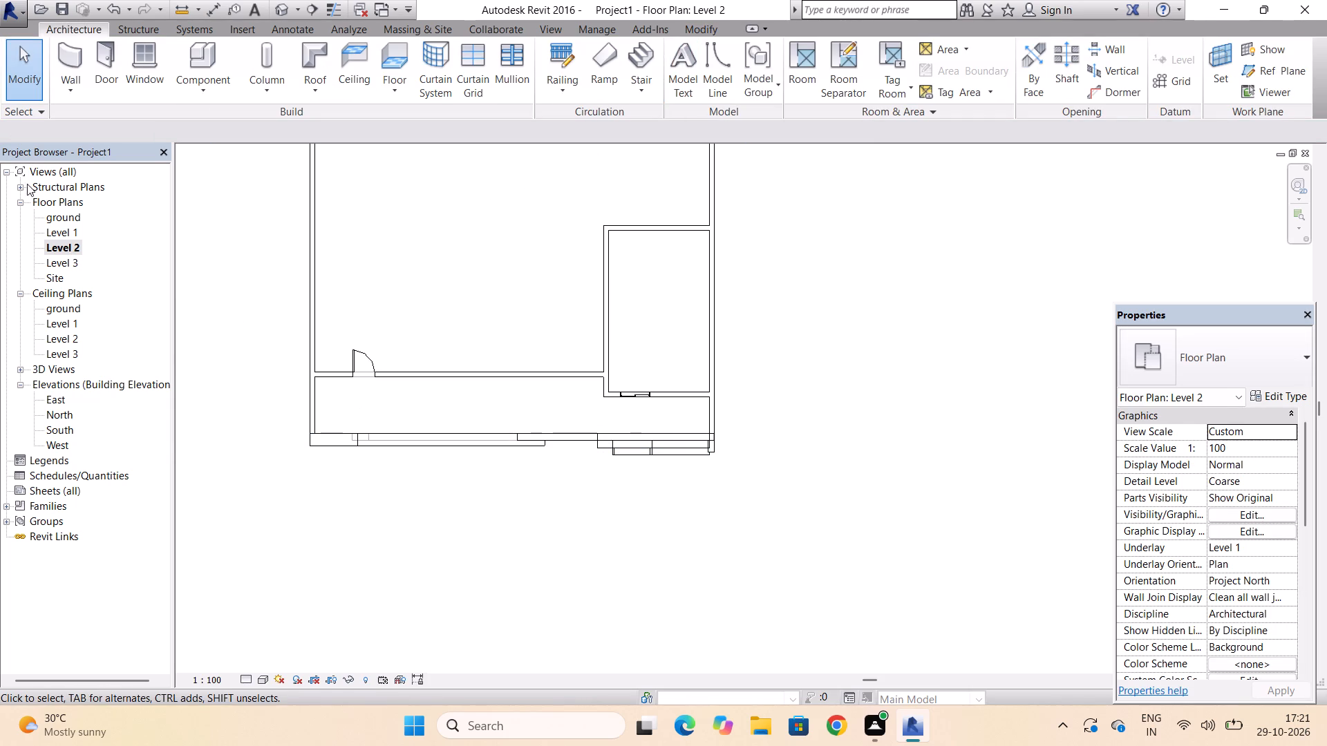
left_click(64, 264)
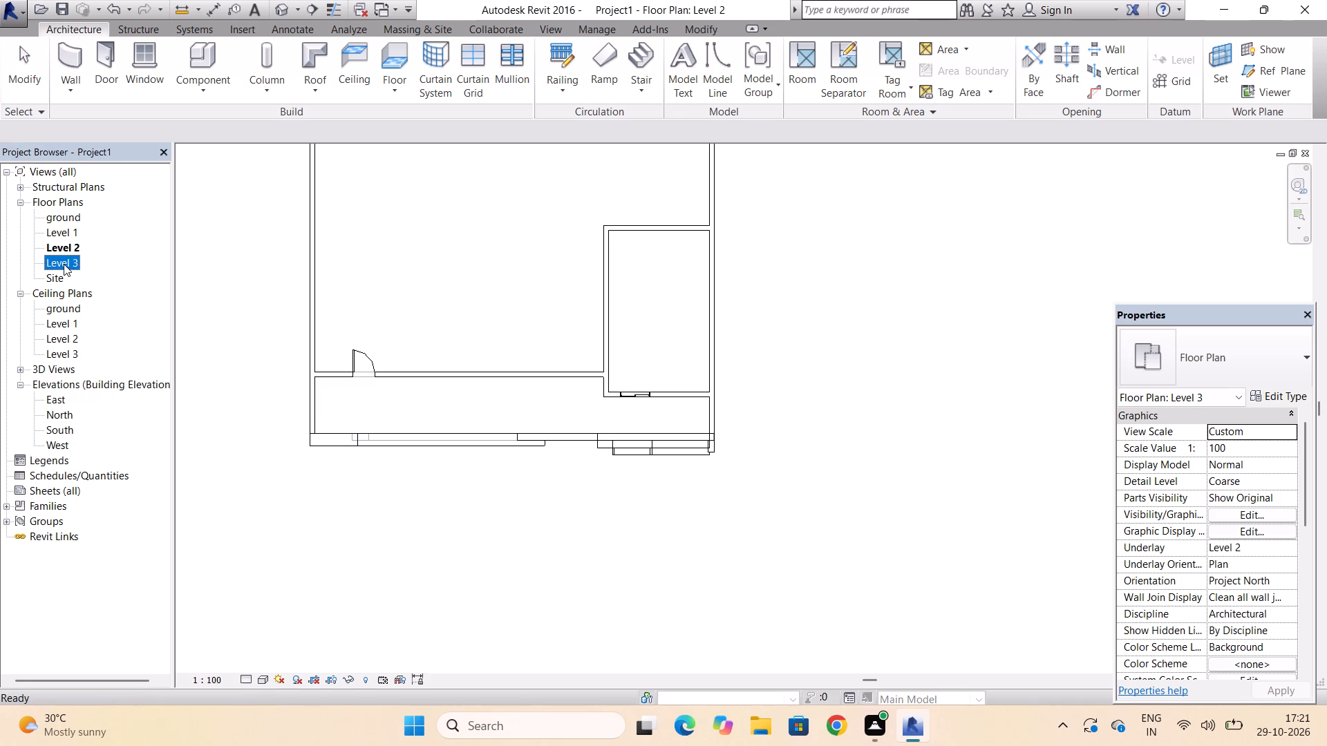
left_click(64, 264)
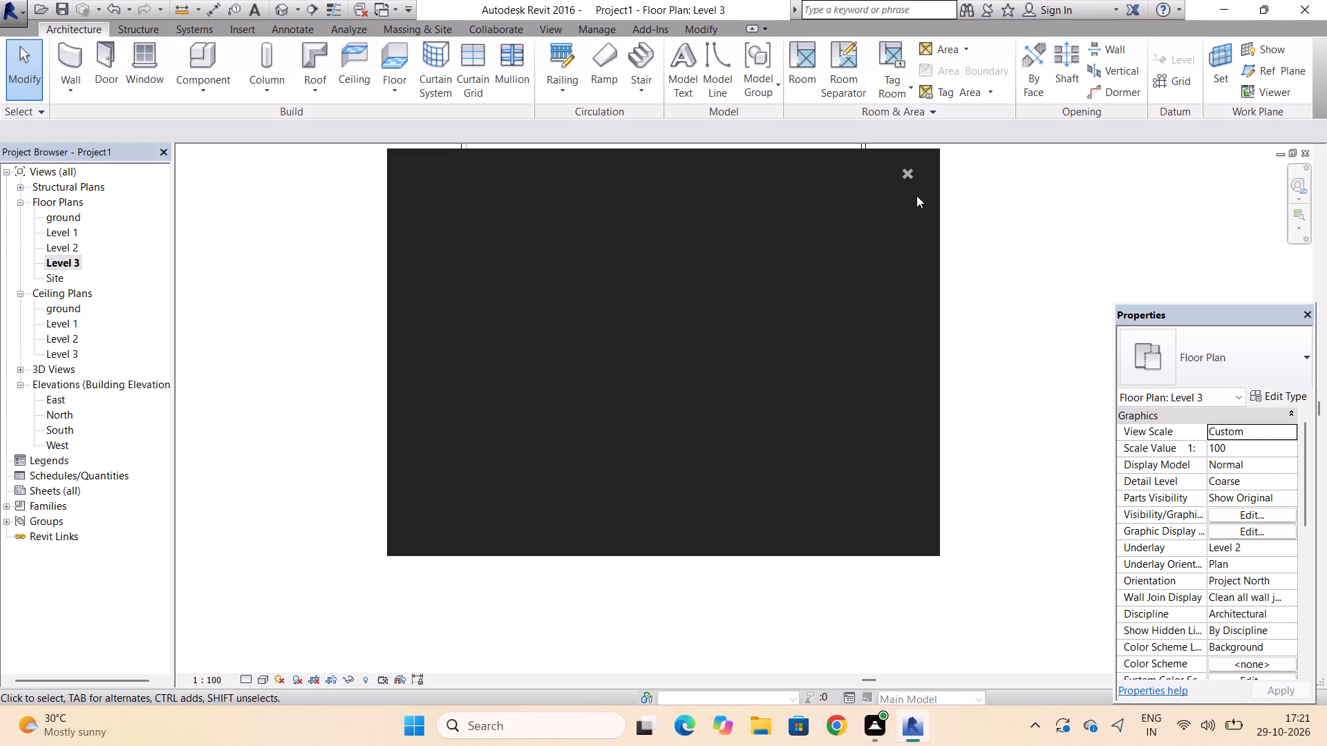
left_click(905, 171)
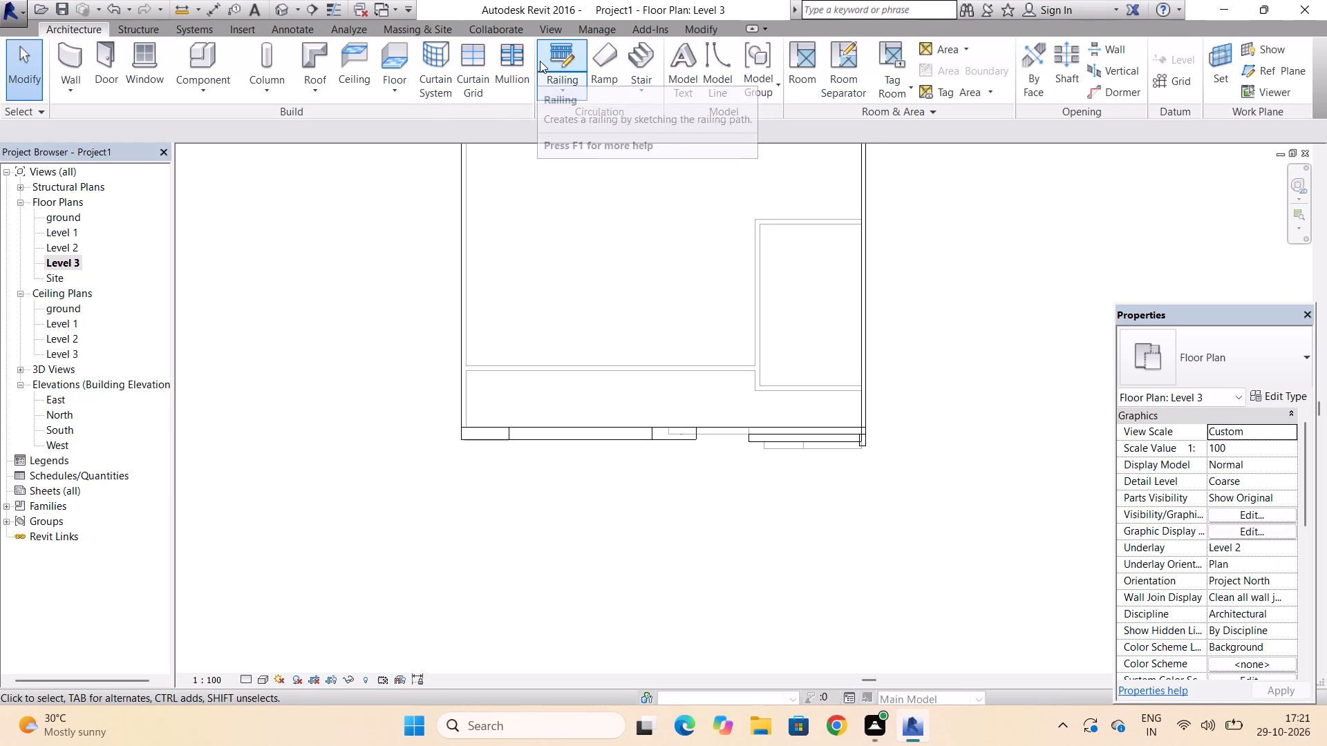
left_click(553, 57)
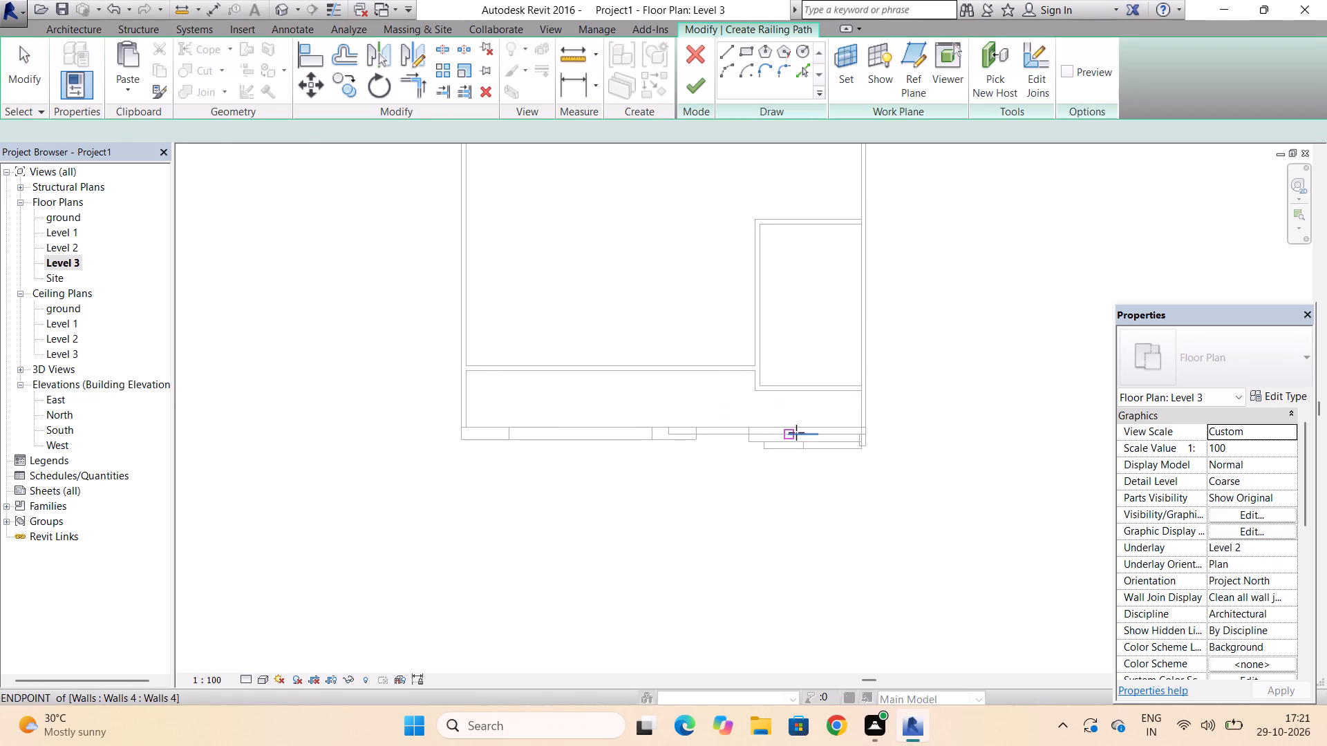
scroll(843, 461, "up", 9)
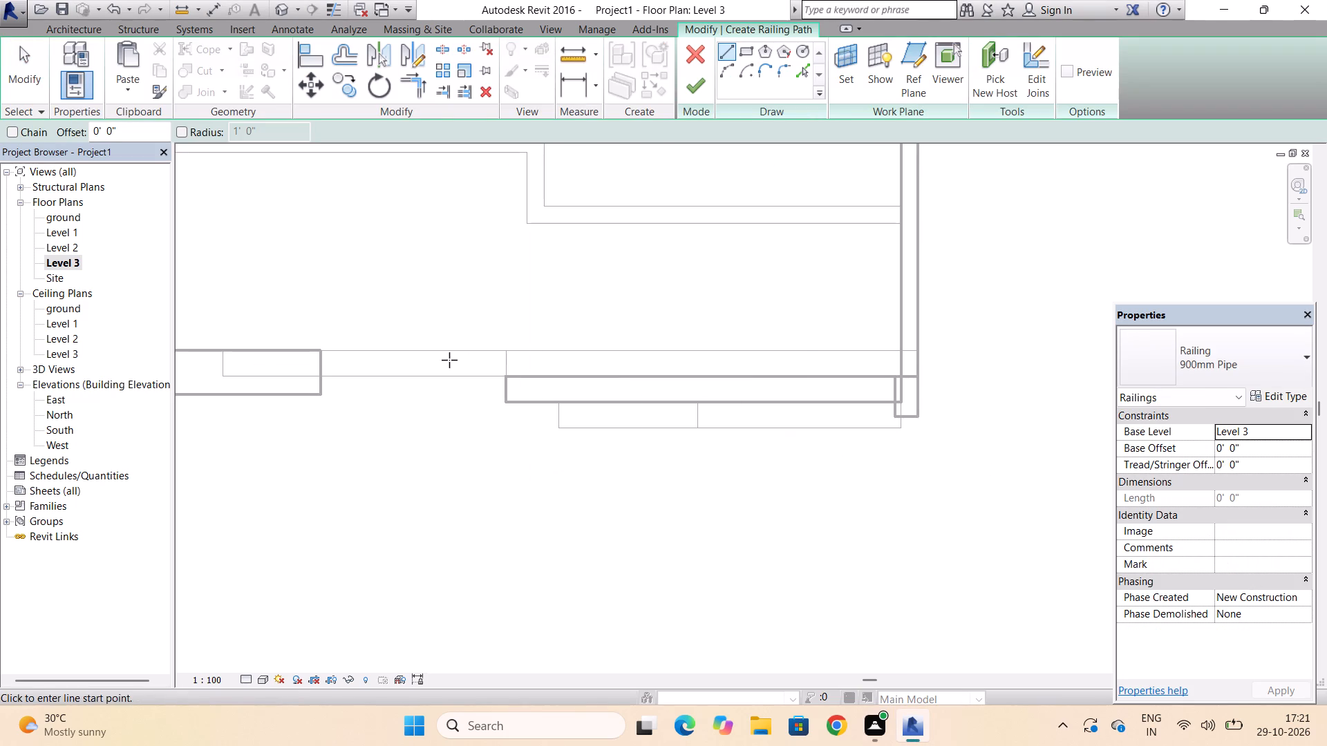
left_click(323, 352)
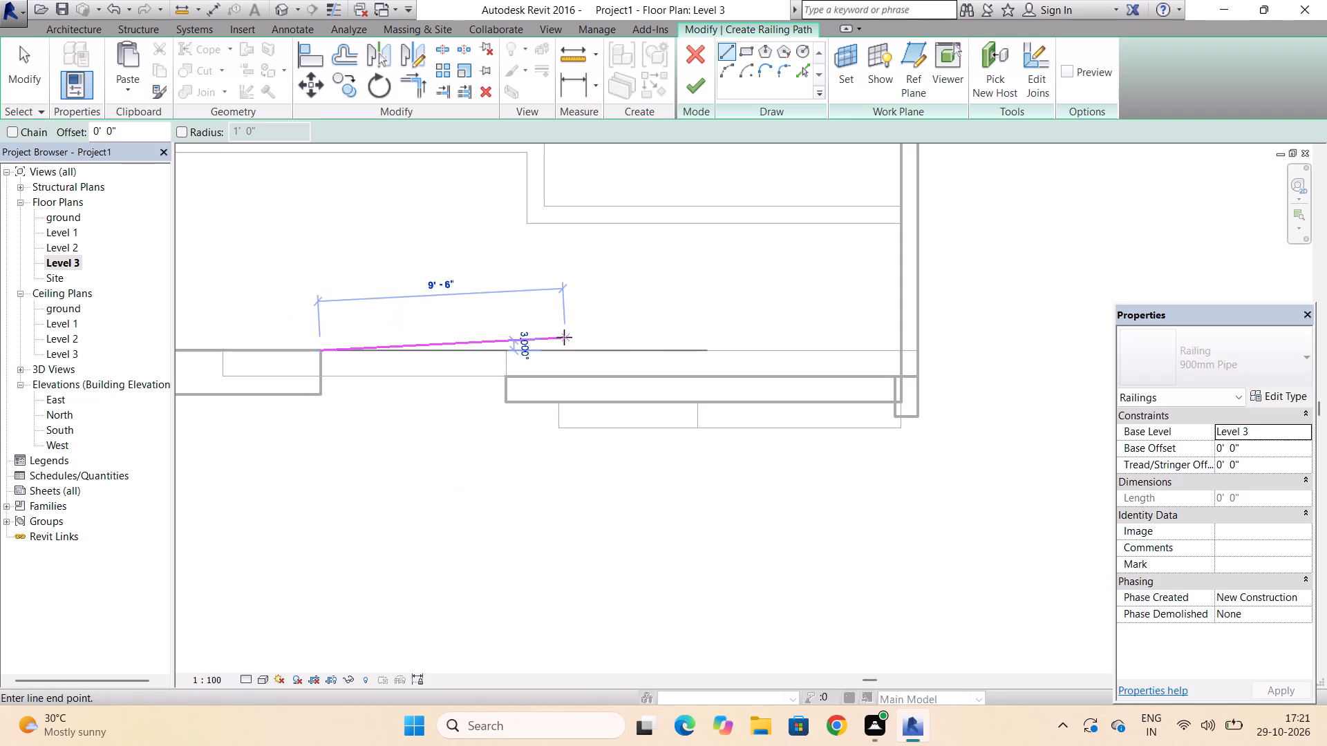
left_click(898, 349)
left_click(693, 93)
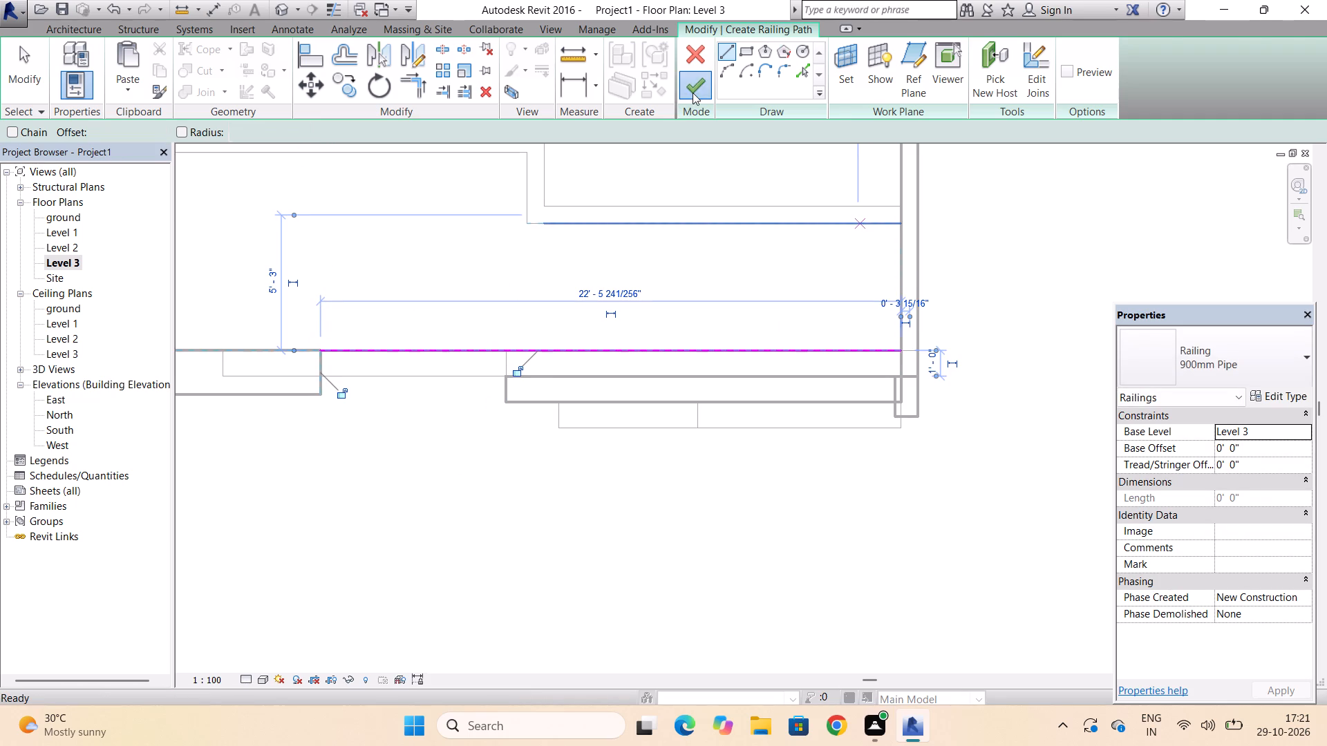
Move the Level 3 railing in the 3D front view into the large arched opening, starting at the opening's left edge.
left_click(285, 9)
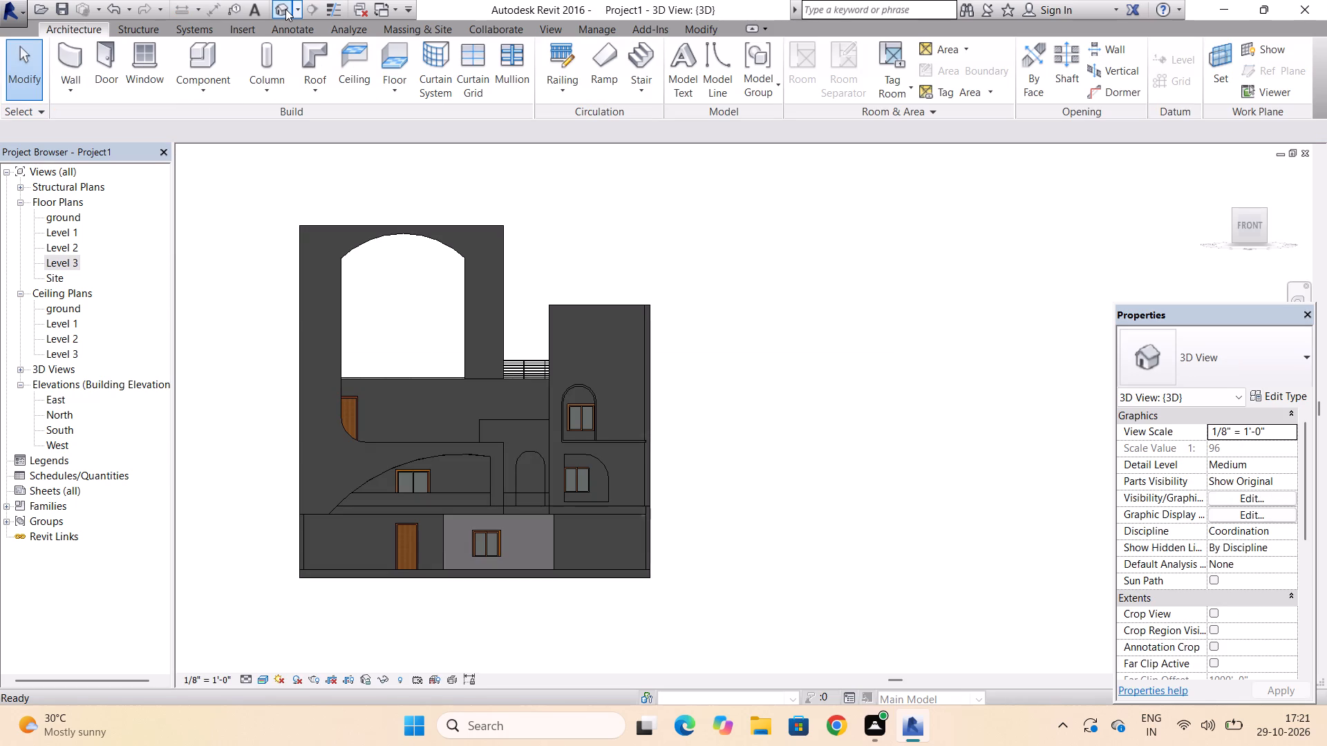
key("Escape")
key("Escape")
key("Escape")
key("Escape")
key("Escape")
scroll(525, 372, "up", 3)
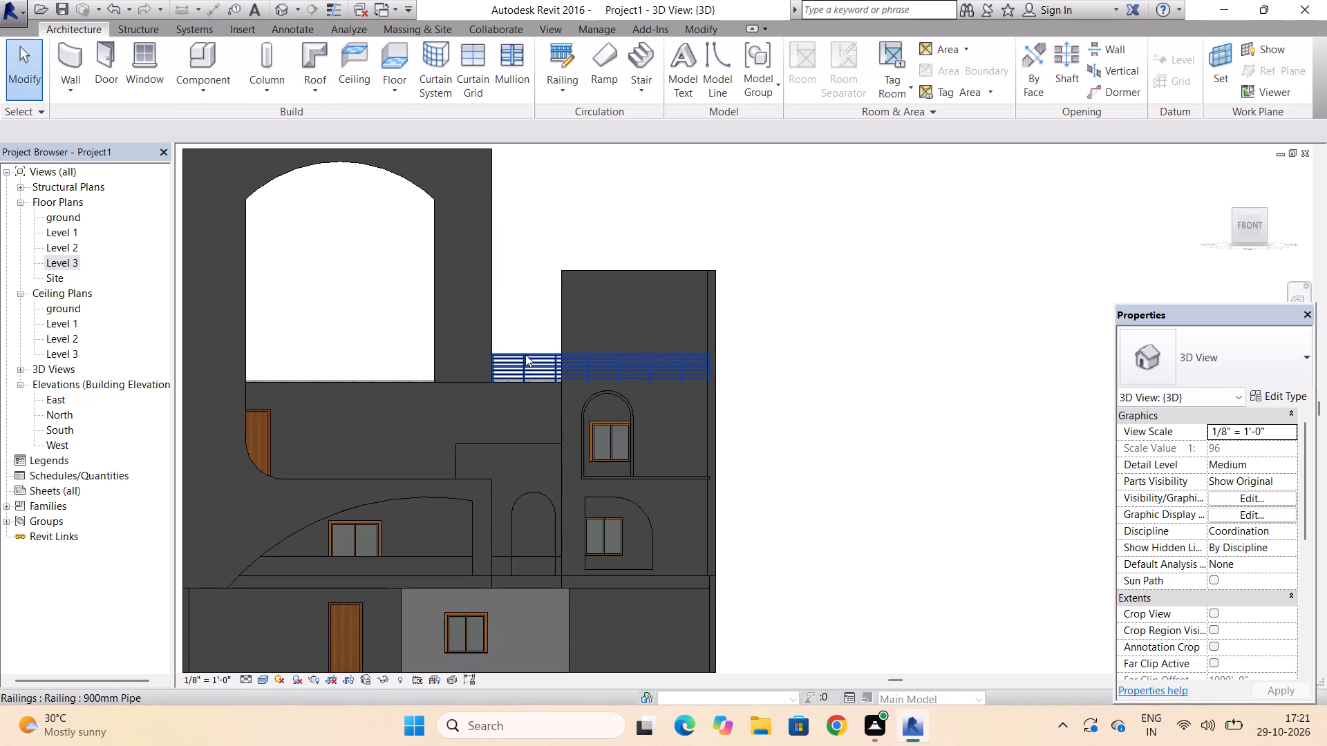
left_click(525, 354)
left_click_drag(525, 354, 292, 352)
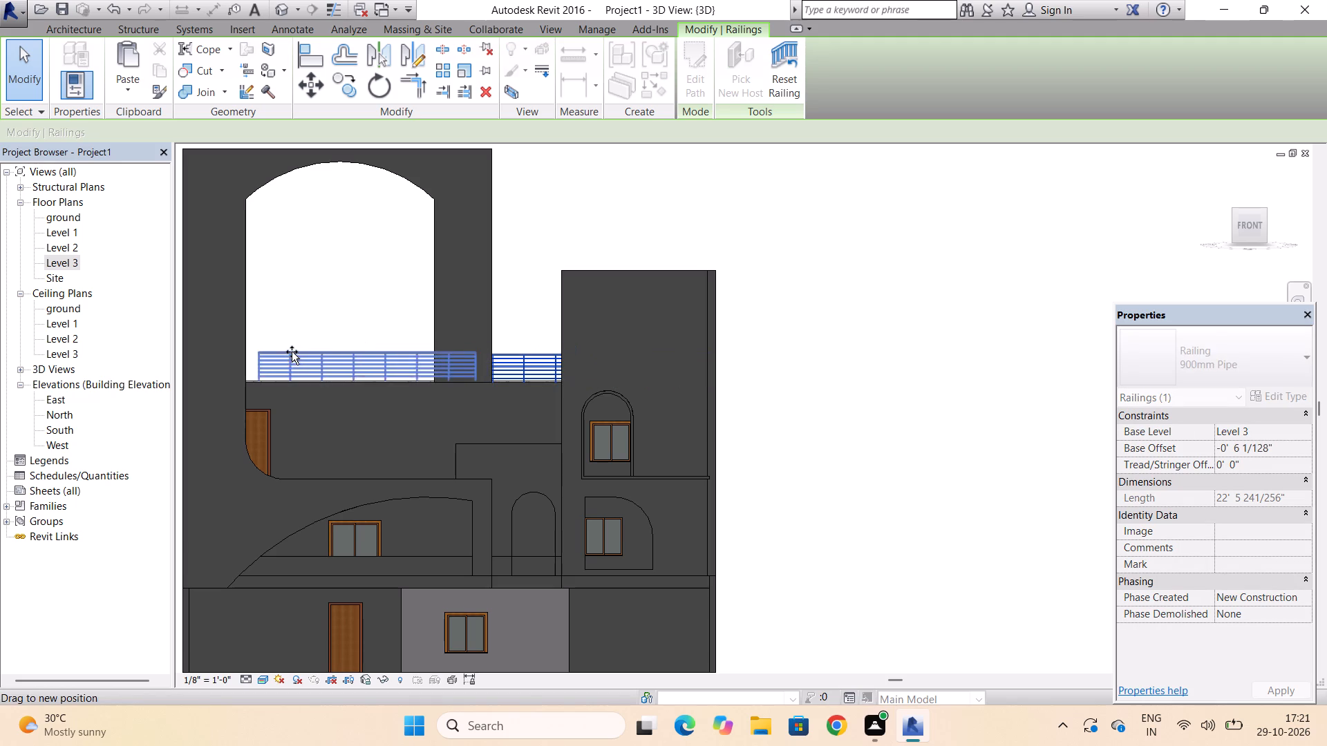
left_click_drag(292, 352, 277, 352)
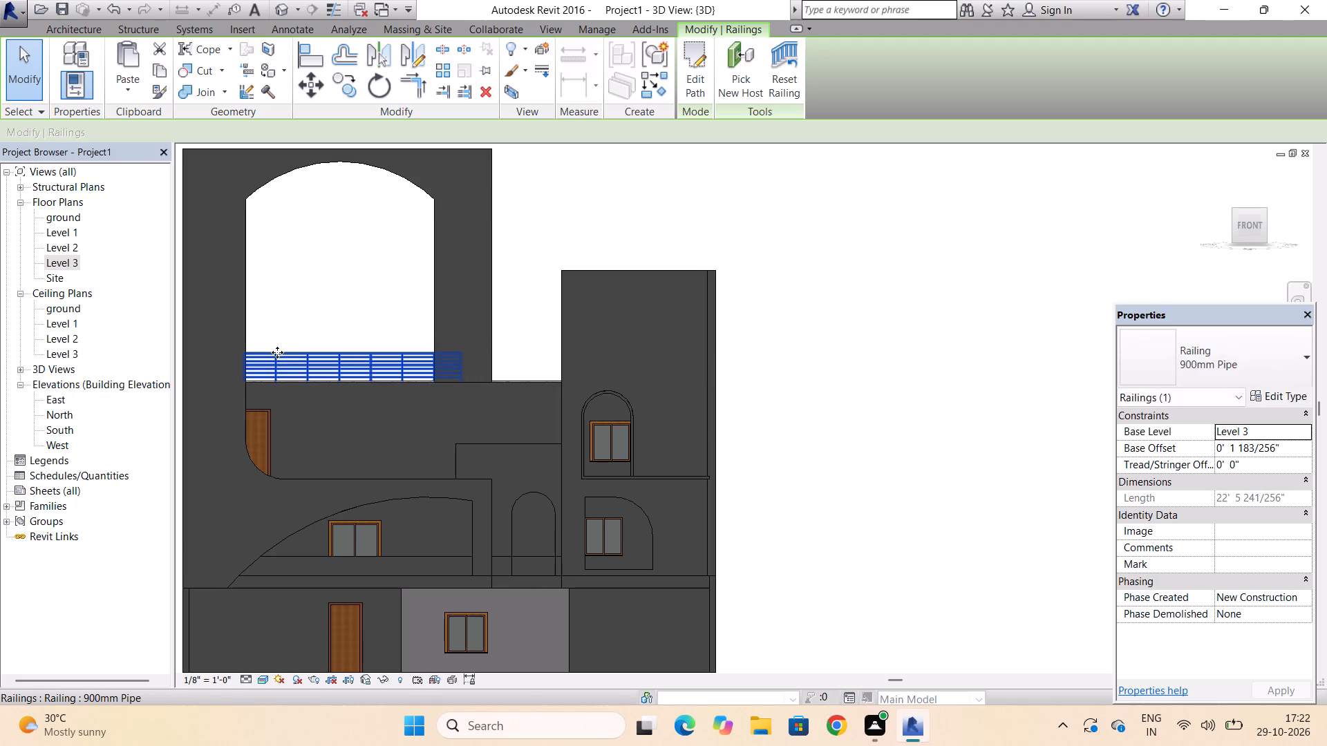
scroll(461, 376, "up", 6)
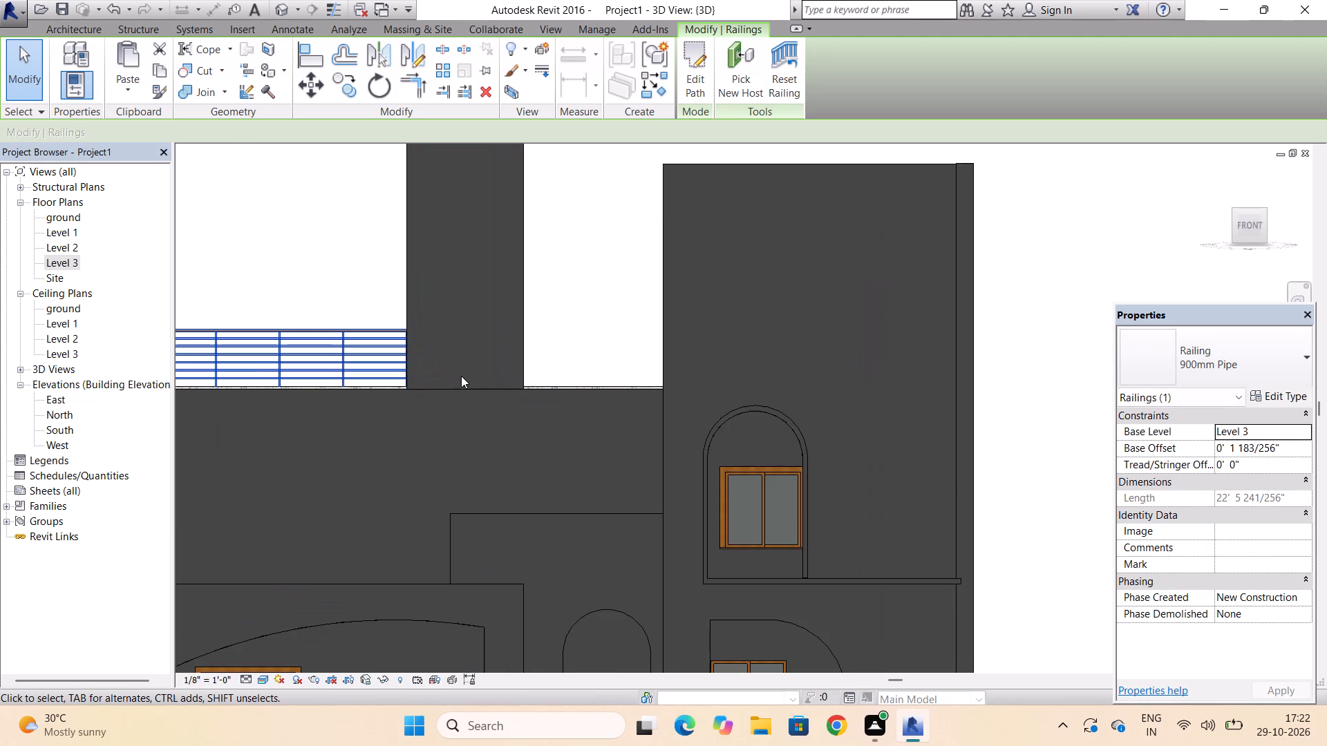
scroll(461, 376, "down", 9)
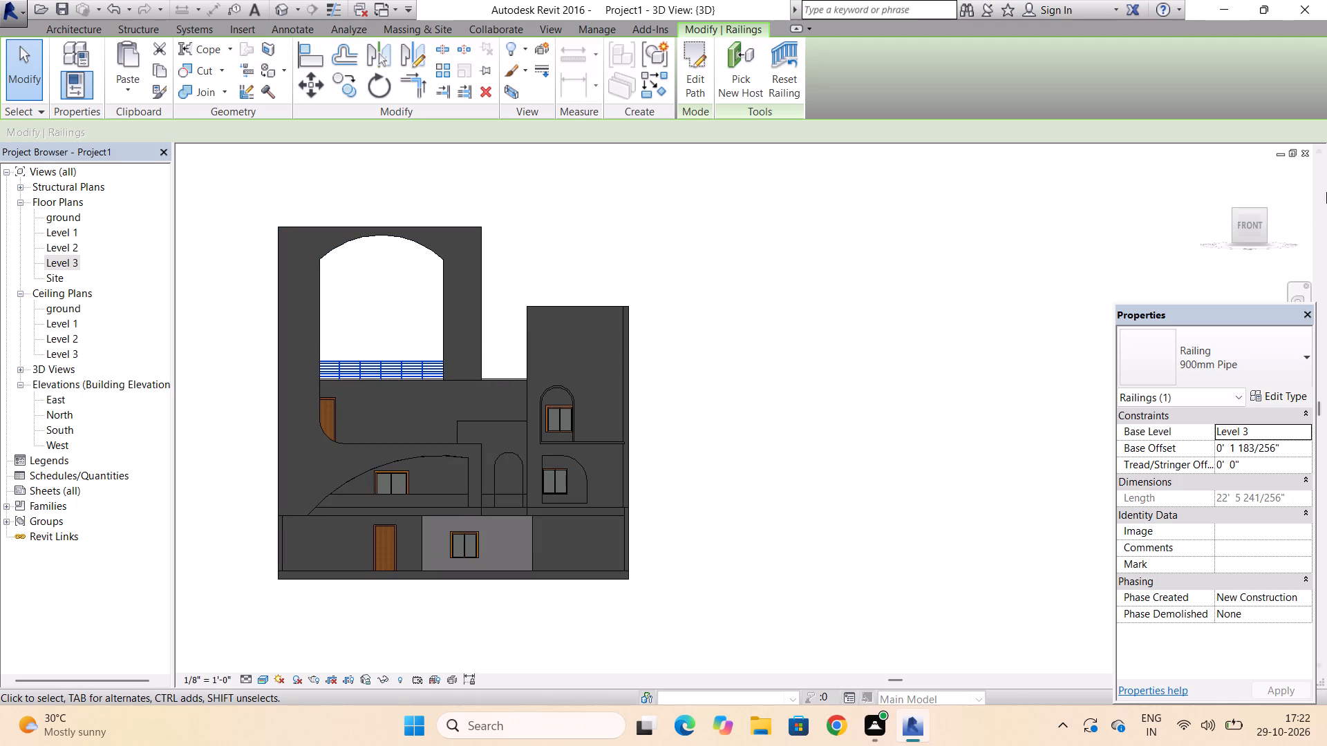
Change the Level 3 railing in the large arched opening to the Glass Panel - Bottom Fill type.
left_click_drag(1236, 209, 1225, 211)
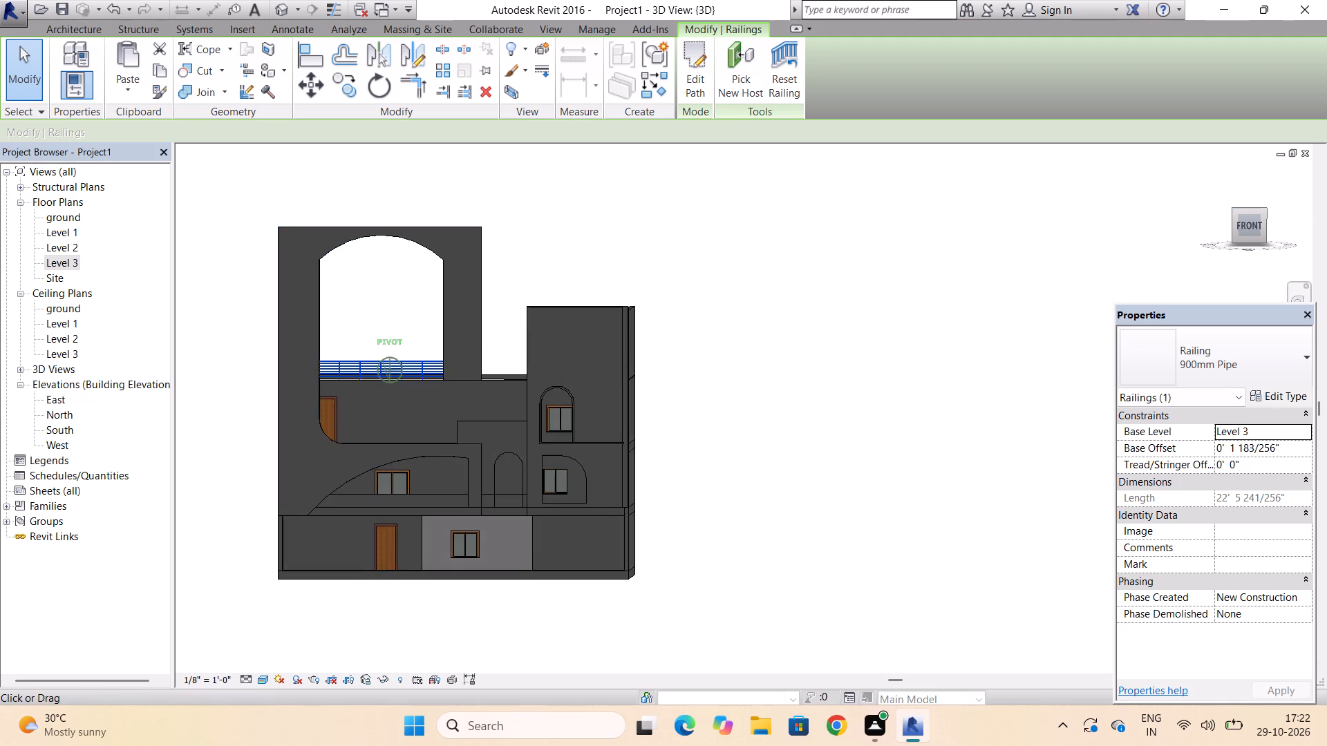
left_click_drag(1225, 211, 1054, 209)
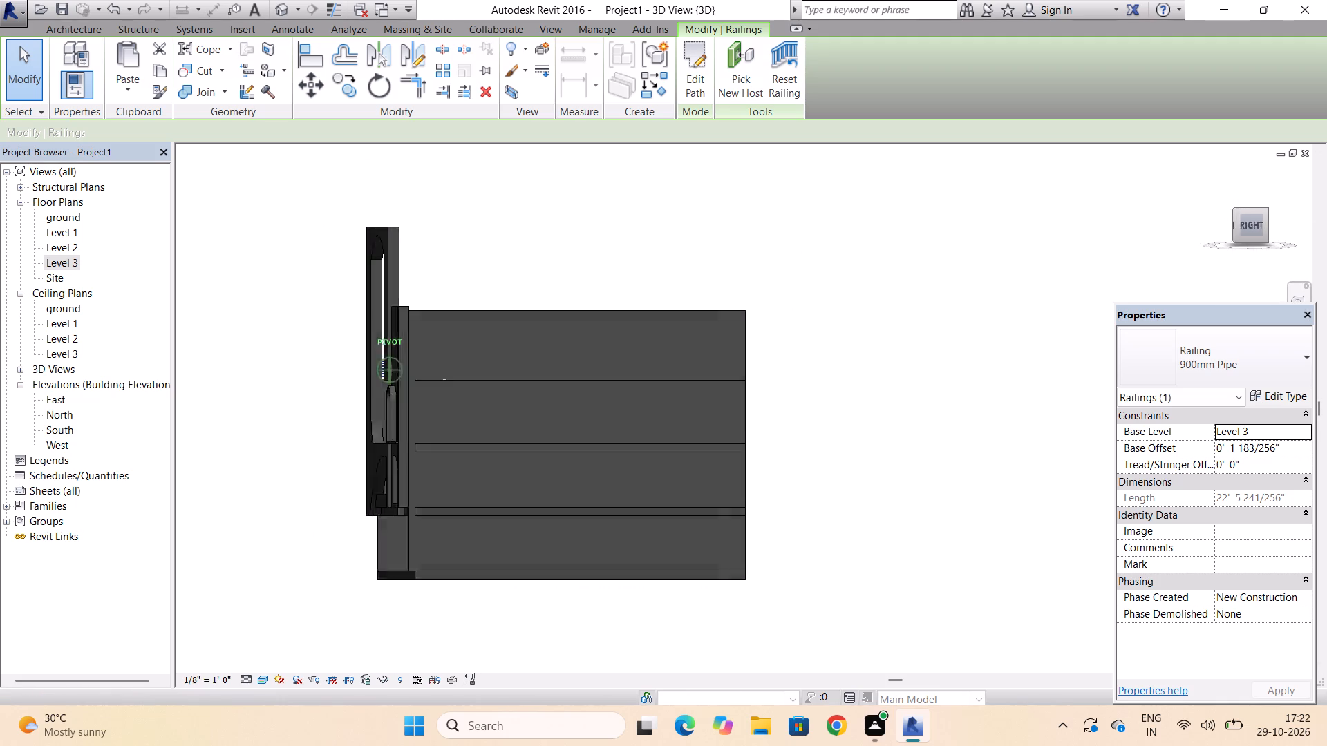
left_click_drag(1054, 209, 179, 245)
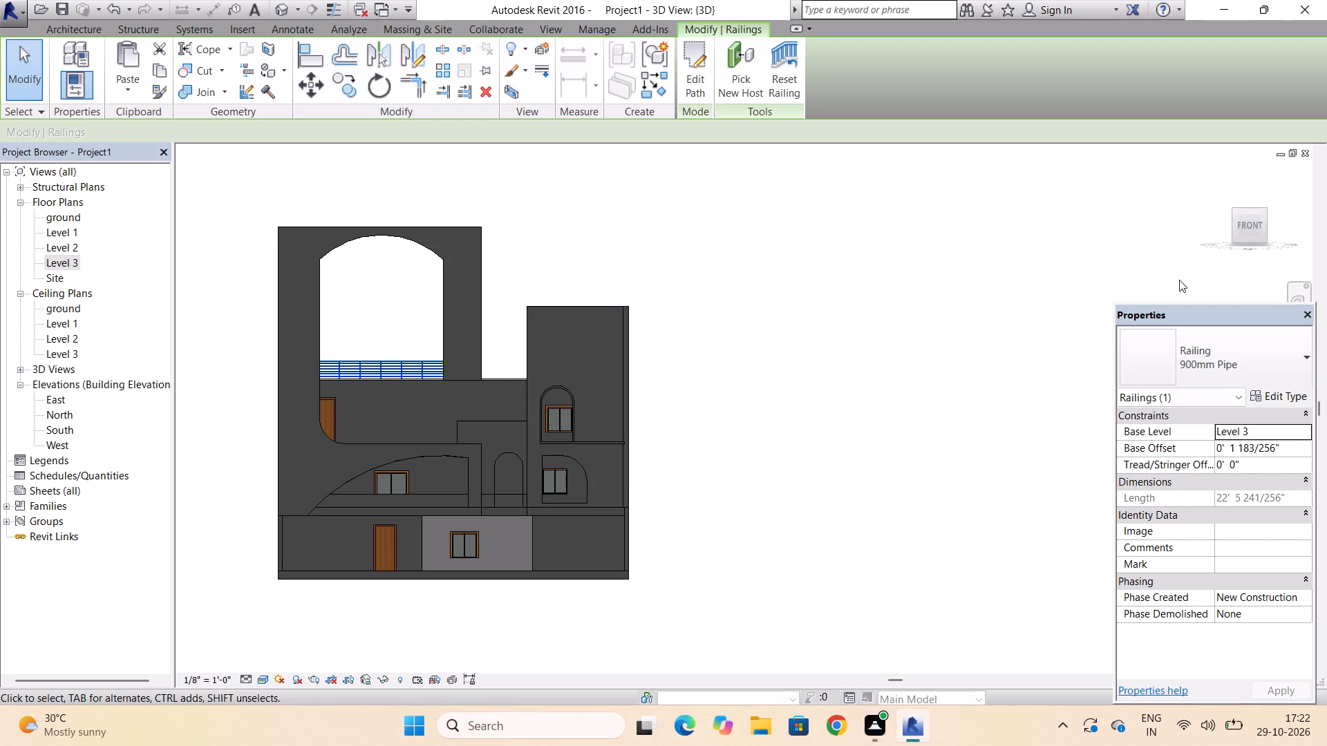
left_click(1201, 361)
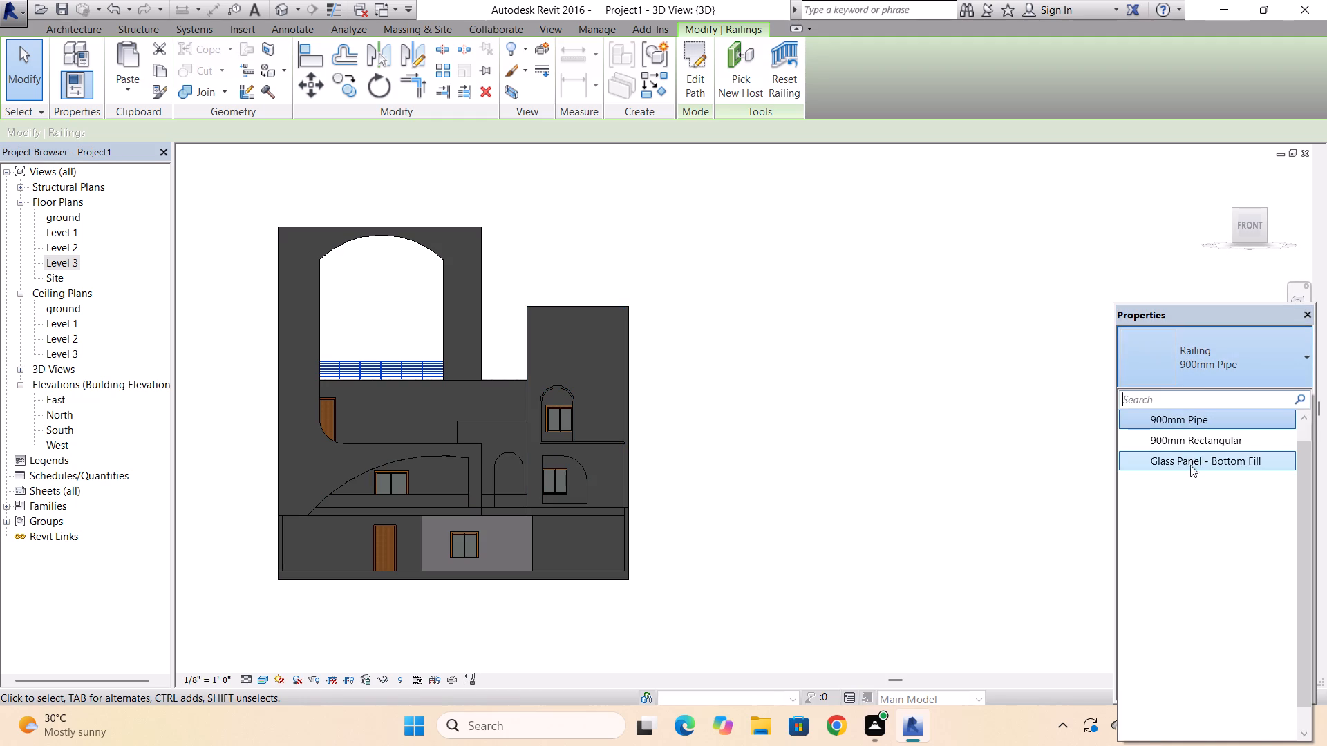
left_click(1190, 466)
key("Escape")
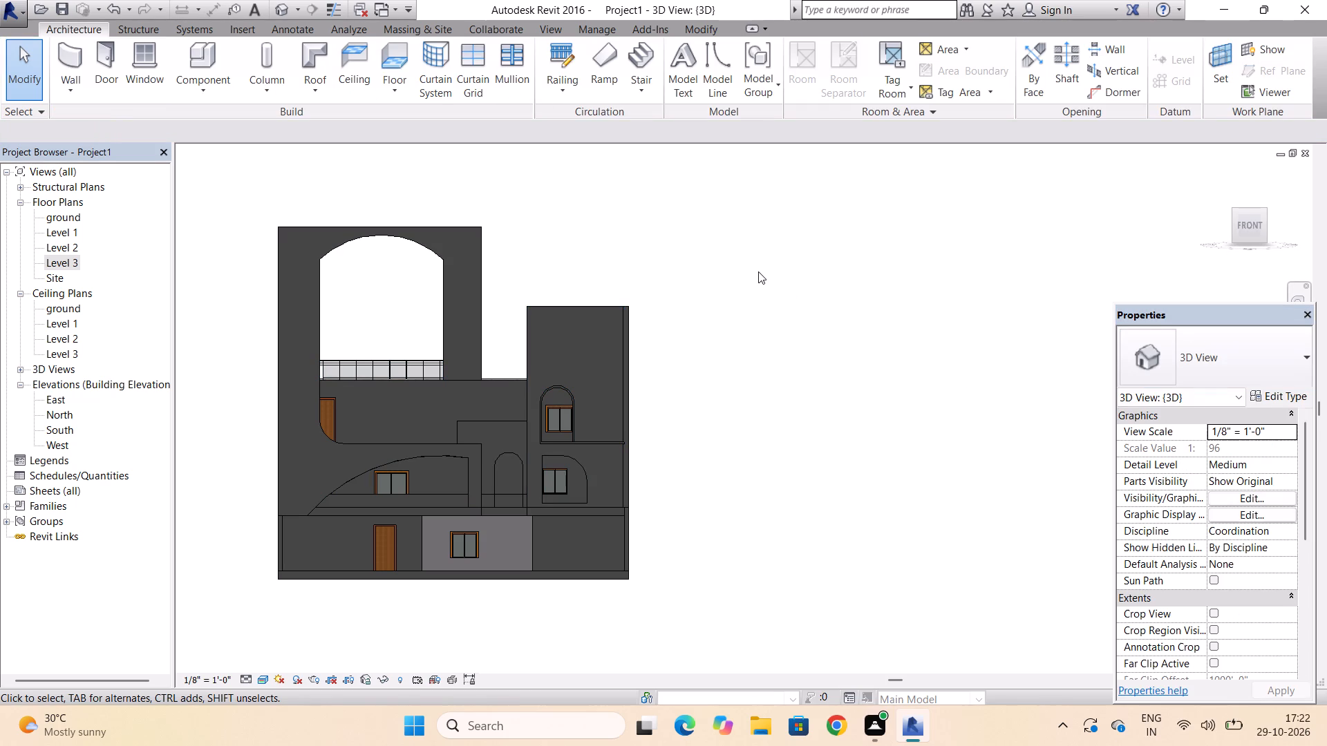
key("Escape")
key("Escape")
Extend the glass railing's path in the Level 3 plan past the arch wall to the right block's near edge, about 32' 10" long overall.
double_click(395, 361)
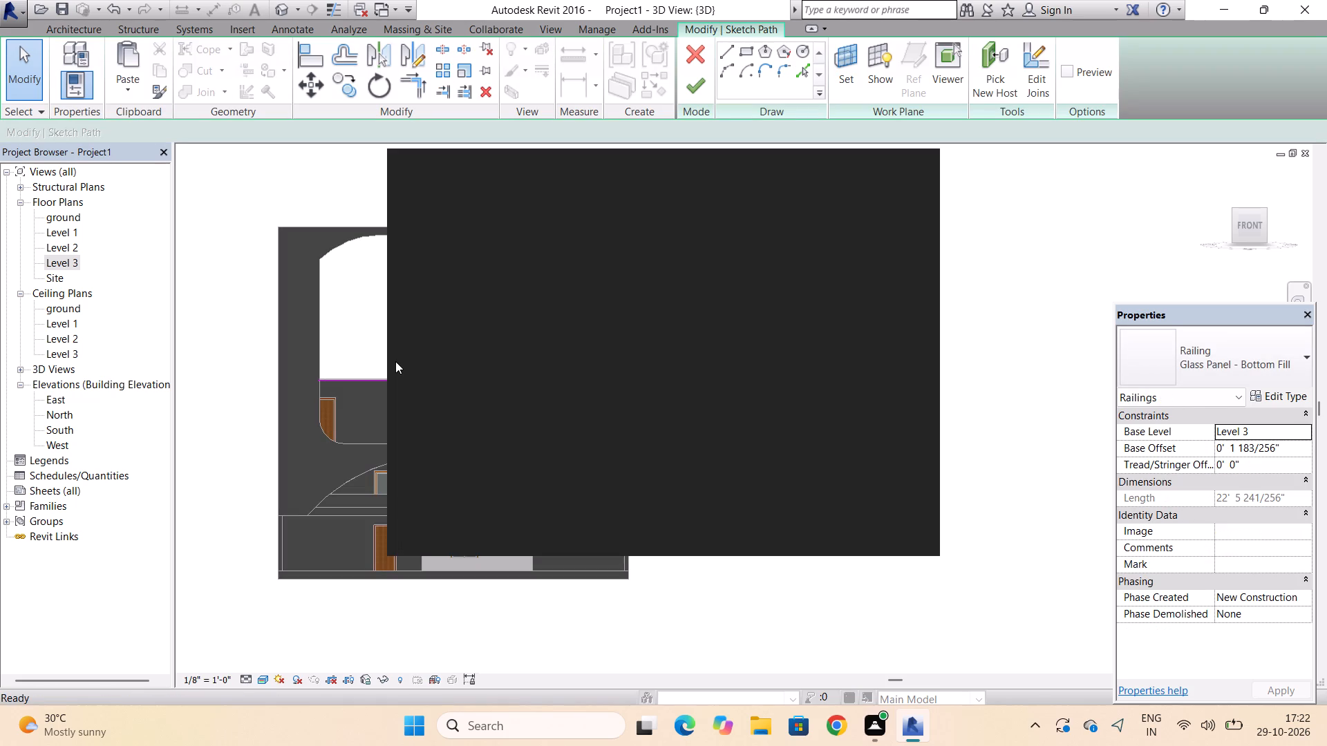
left_click(908, 169)
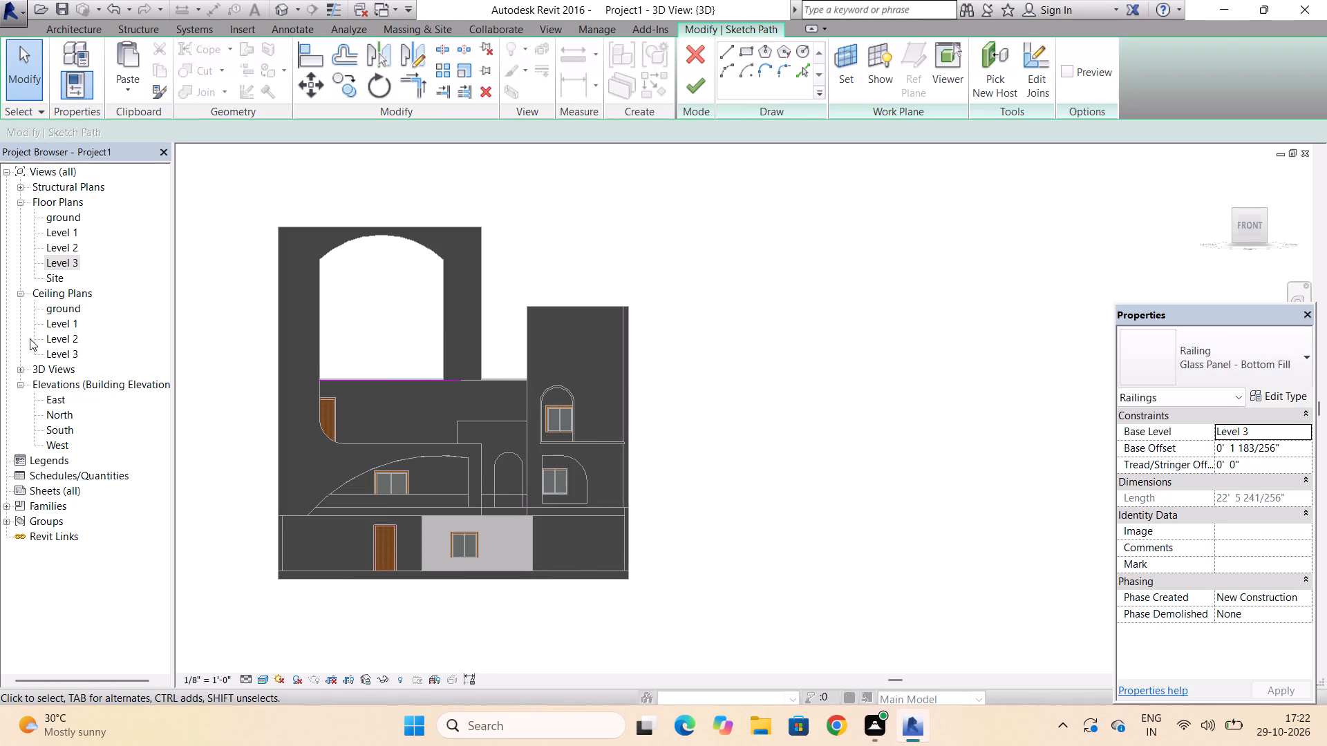
double_click(57, 218)
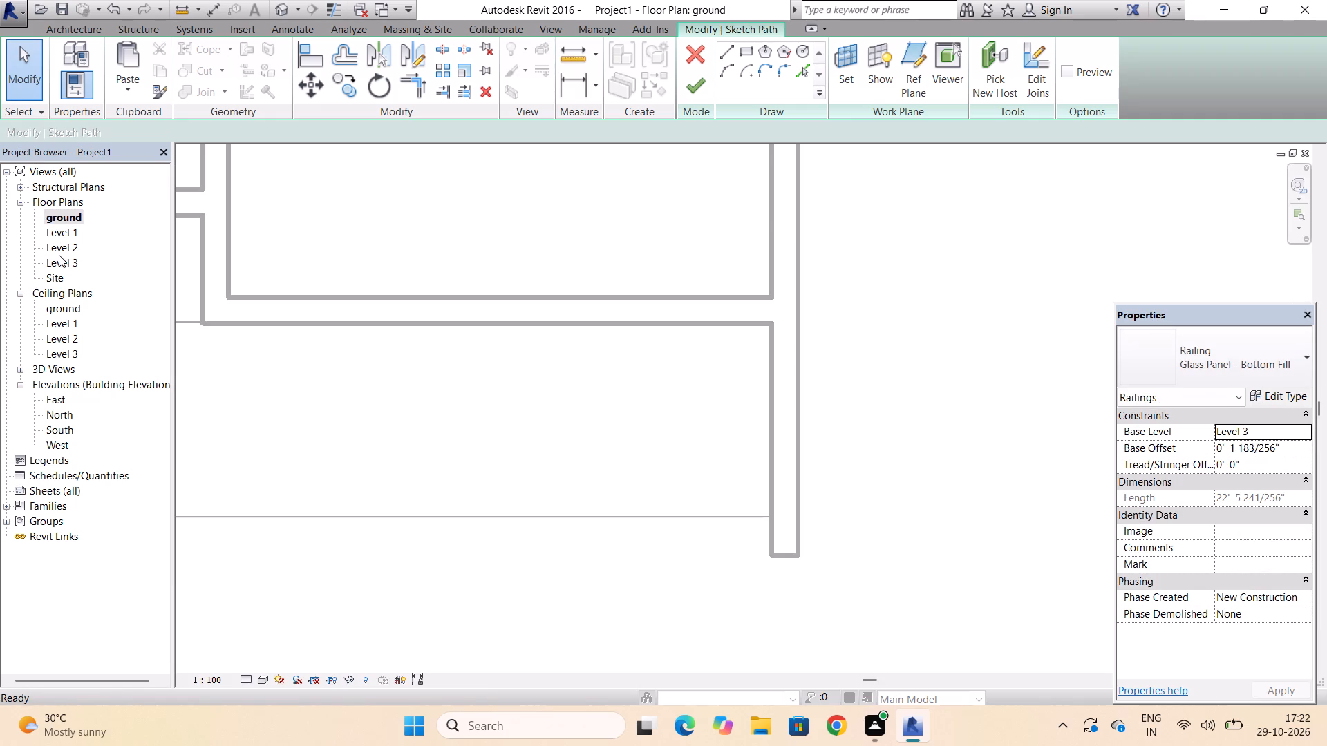
left_click(59, 255)
left_click(59, 255)
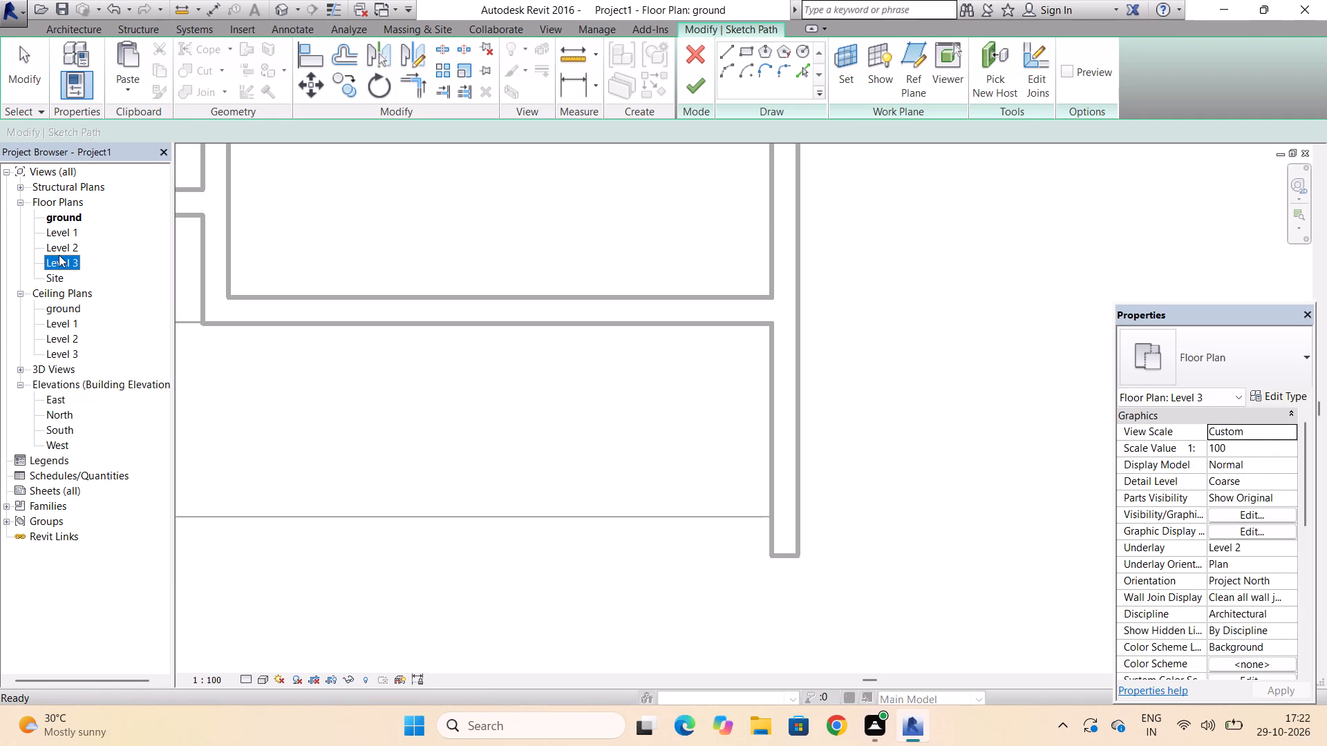
left_click(59, 255)
scroll(580, 430, "down", 2)
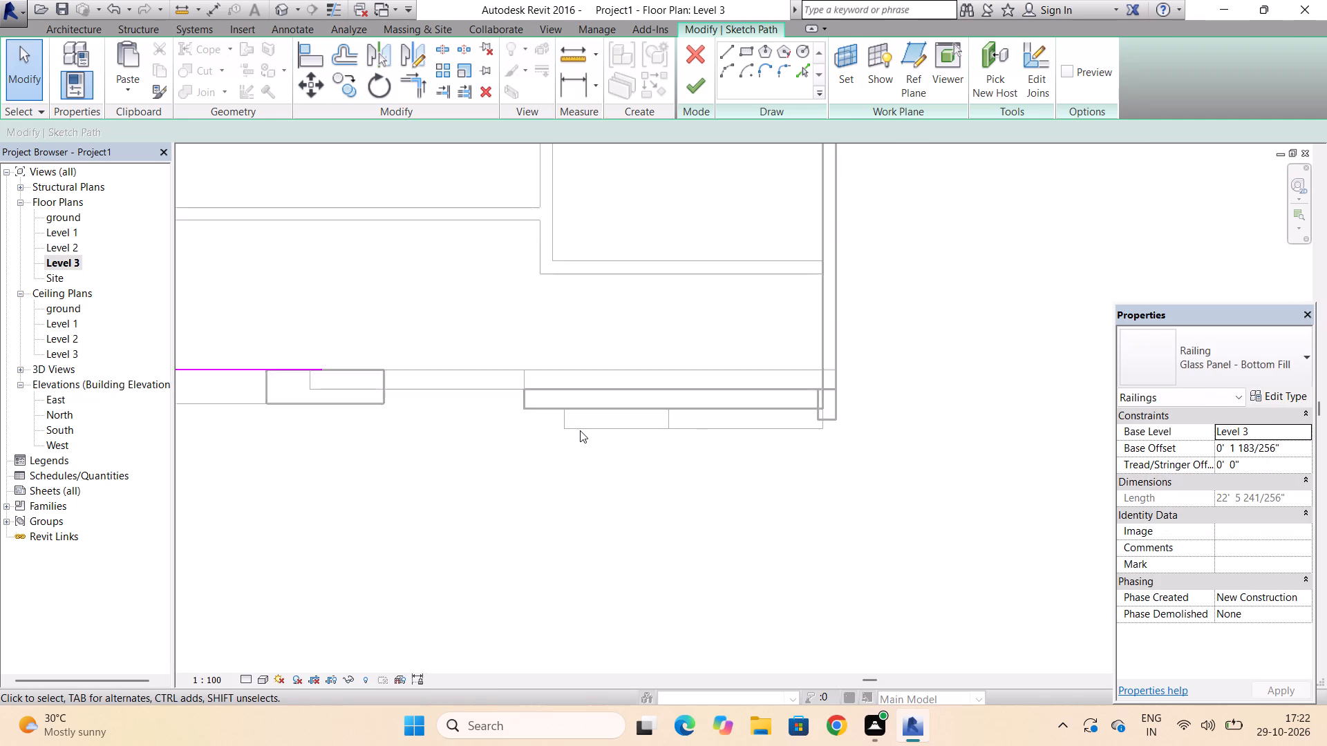
scroll(580, 430, "down", 1)
scroll(416, 357, "up", 3)
scroll(328, 367, "up", 3)
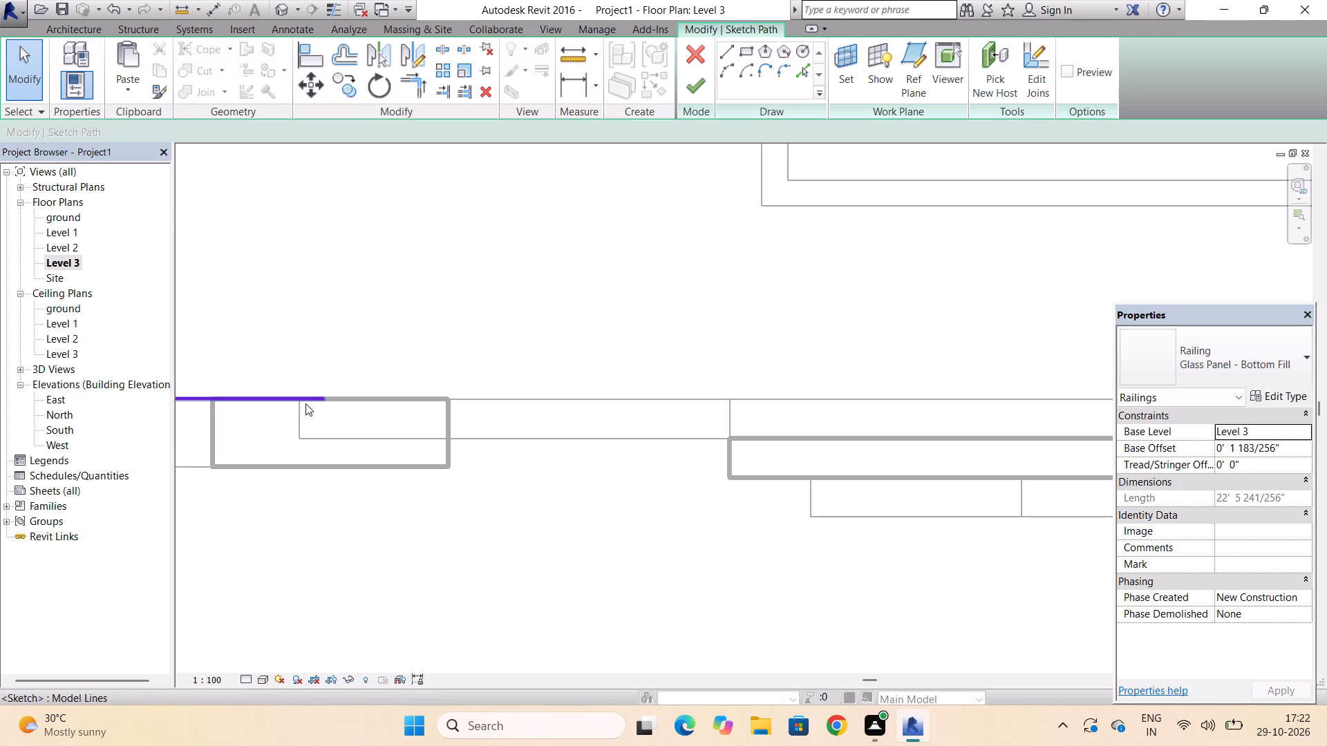
left_click(314, 395)
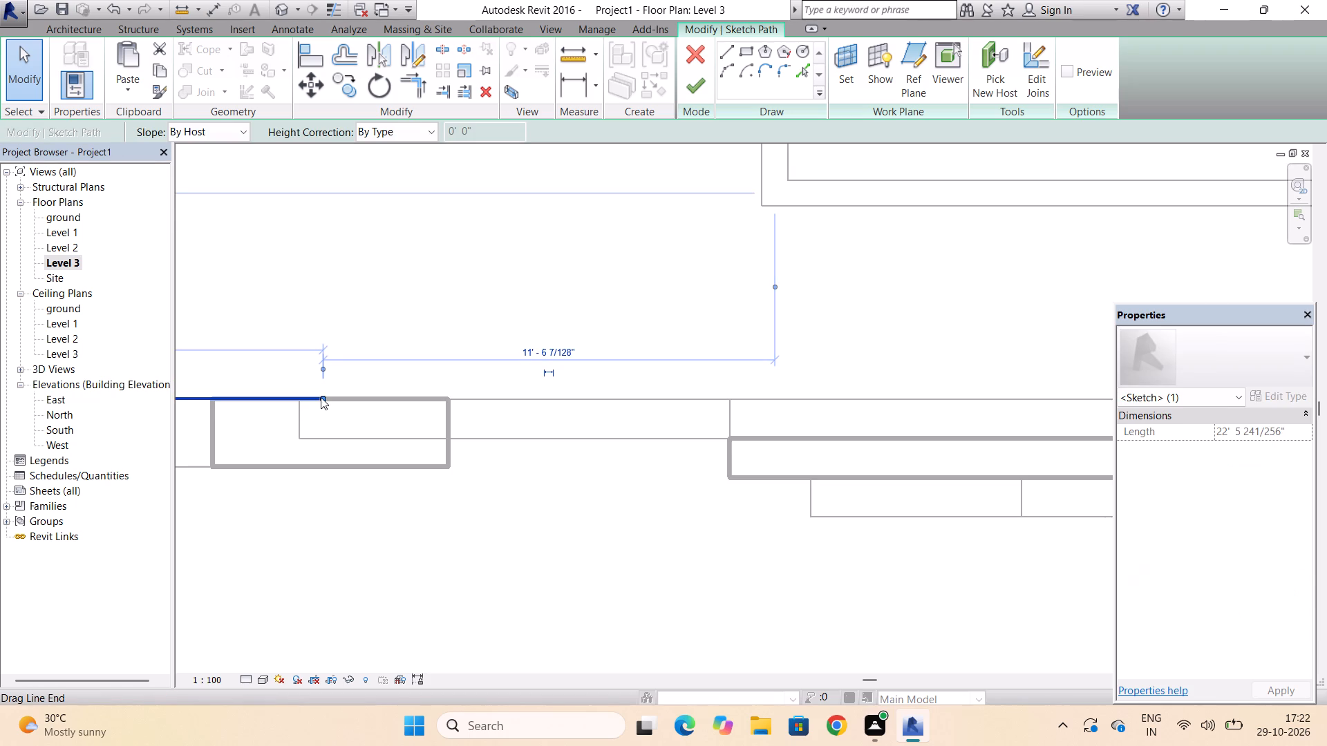
left_click_drag(322, 396, 741, 412)
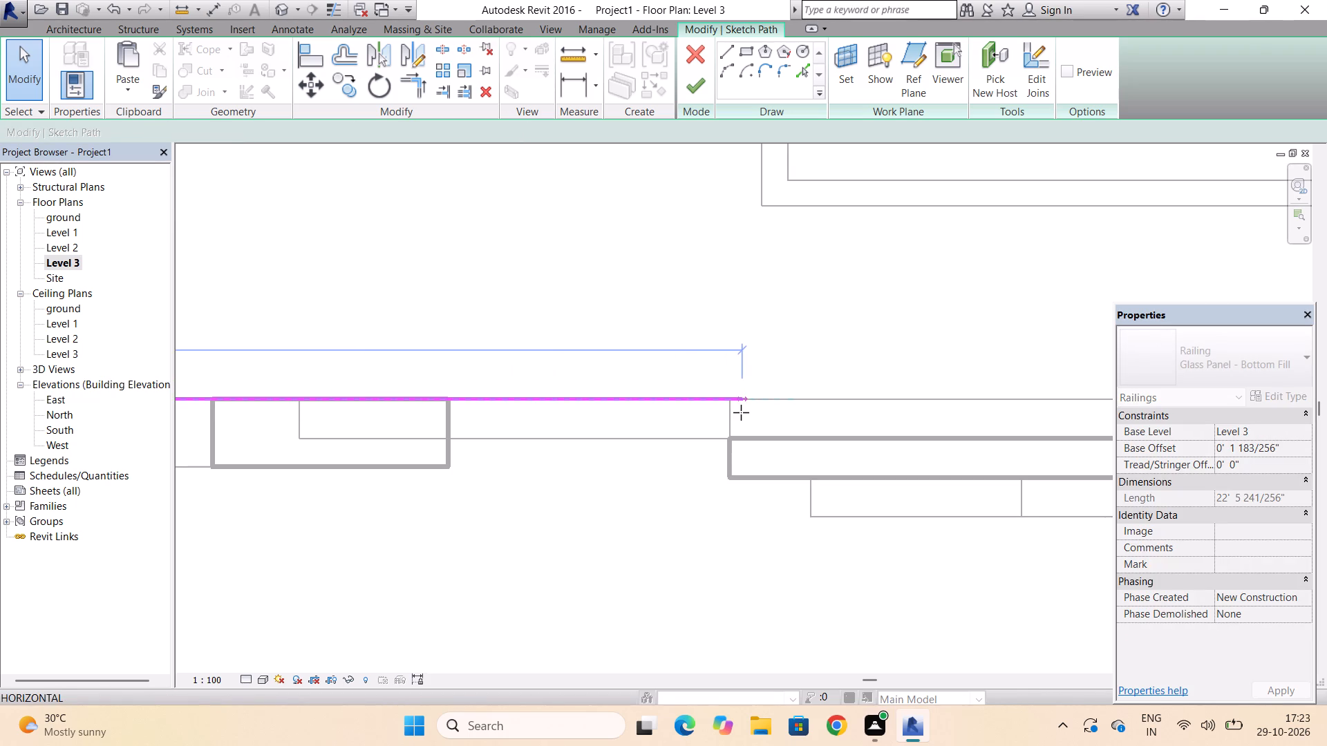
left_click_drag(741, 412, 733, 407)
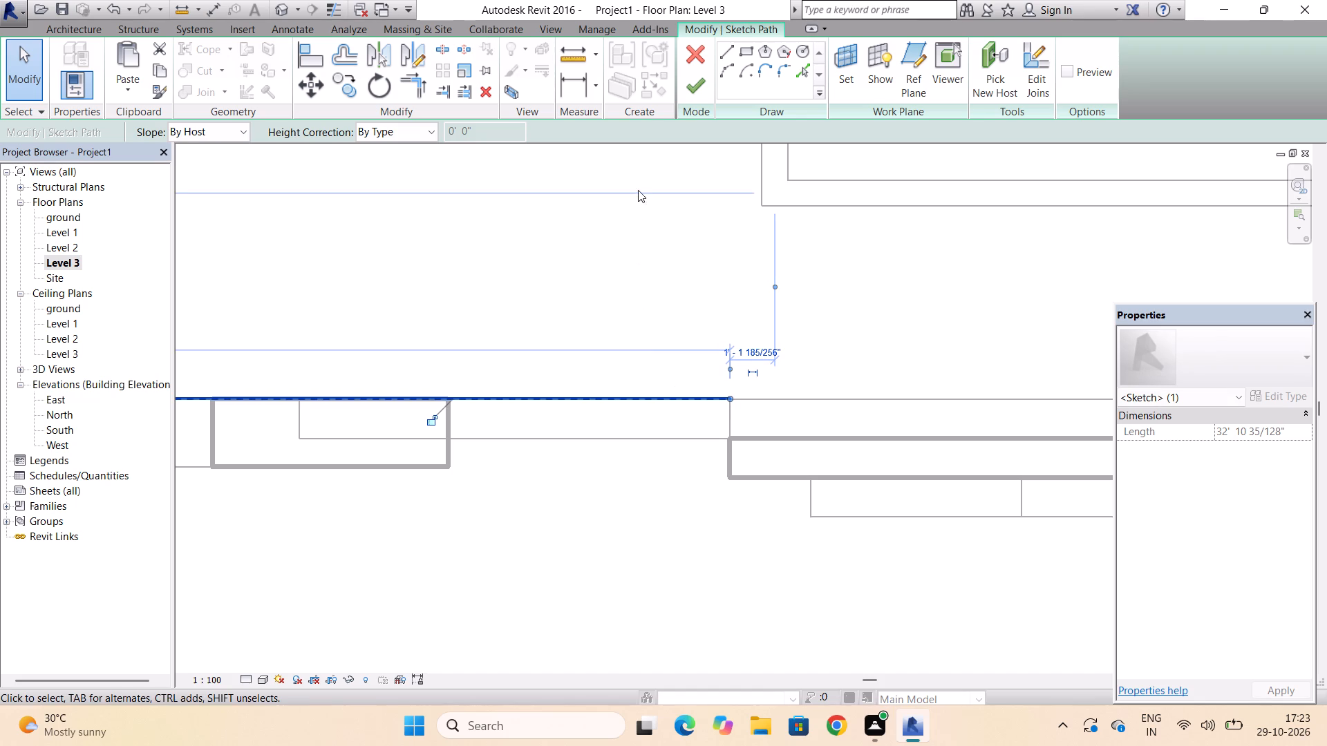
left_click(690, 93)
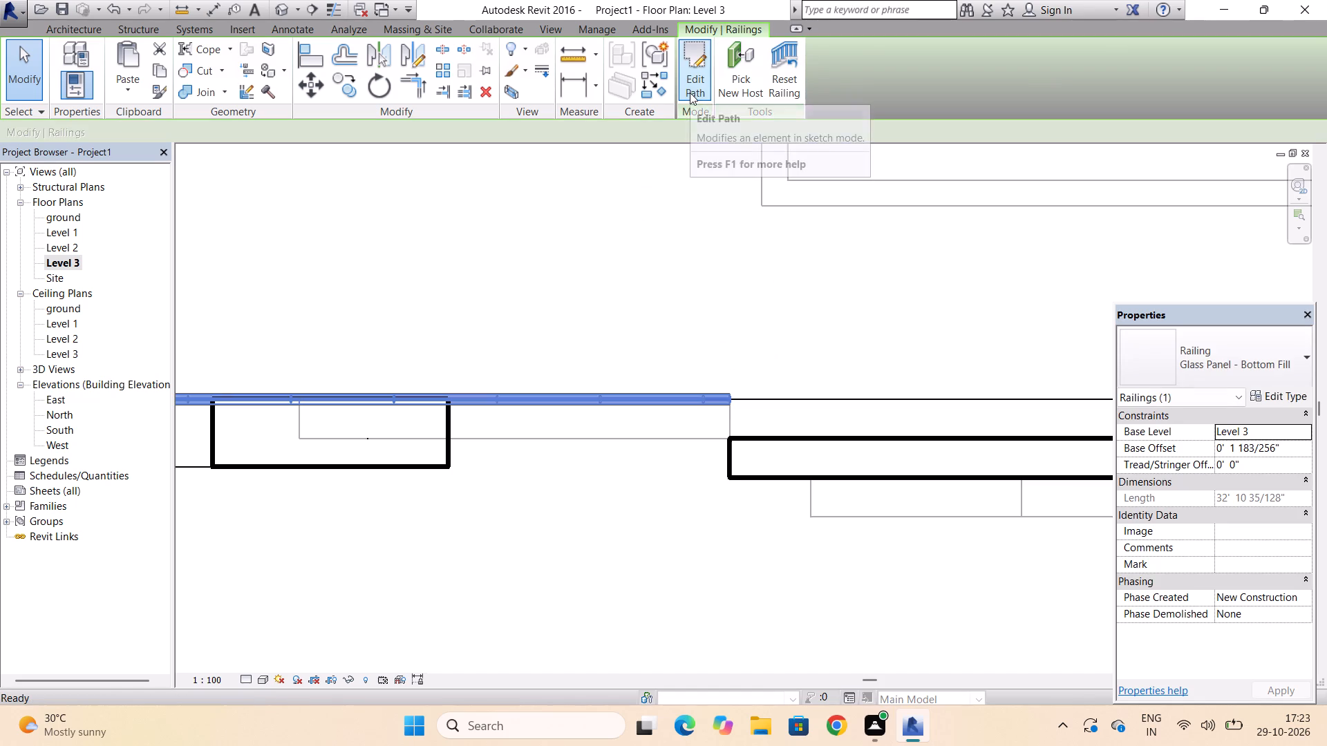
left_click(281, 11)
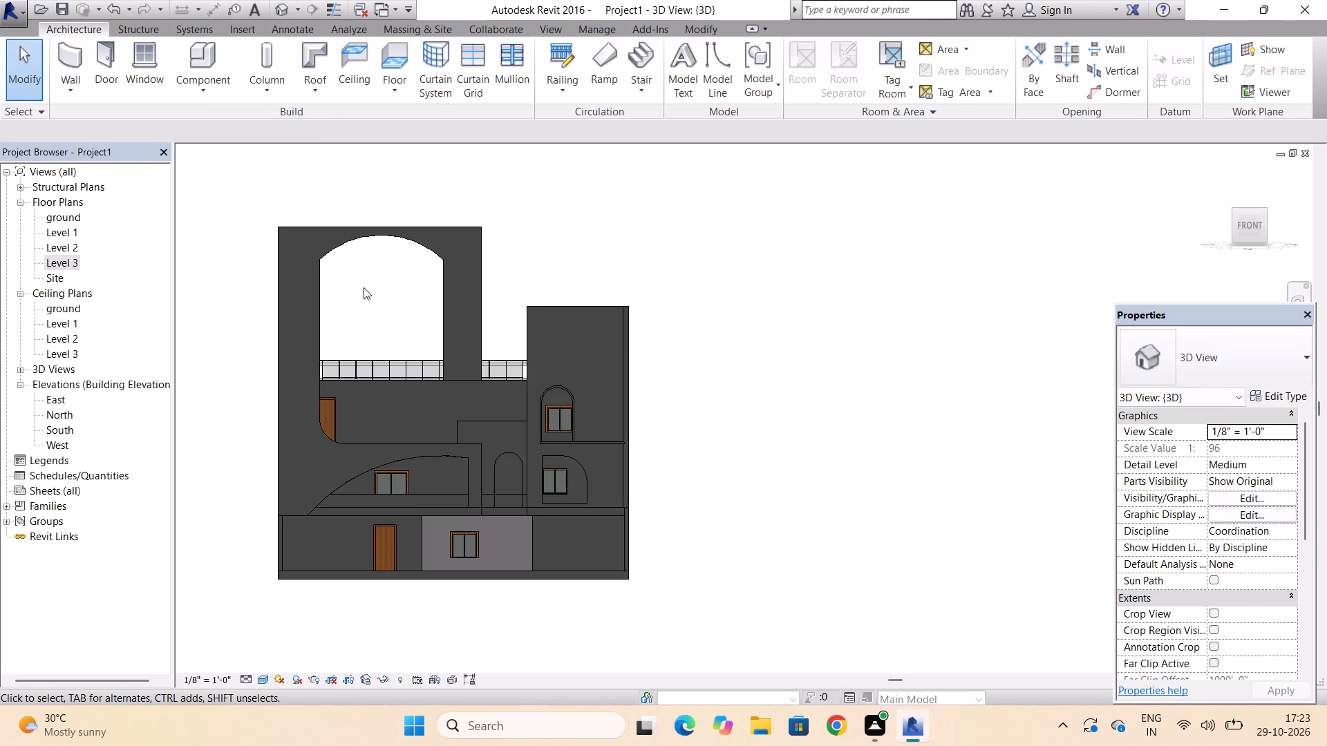
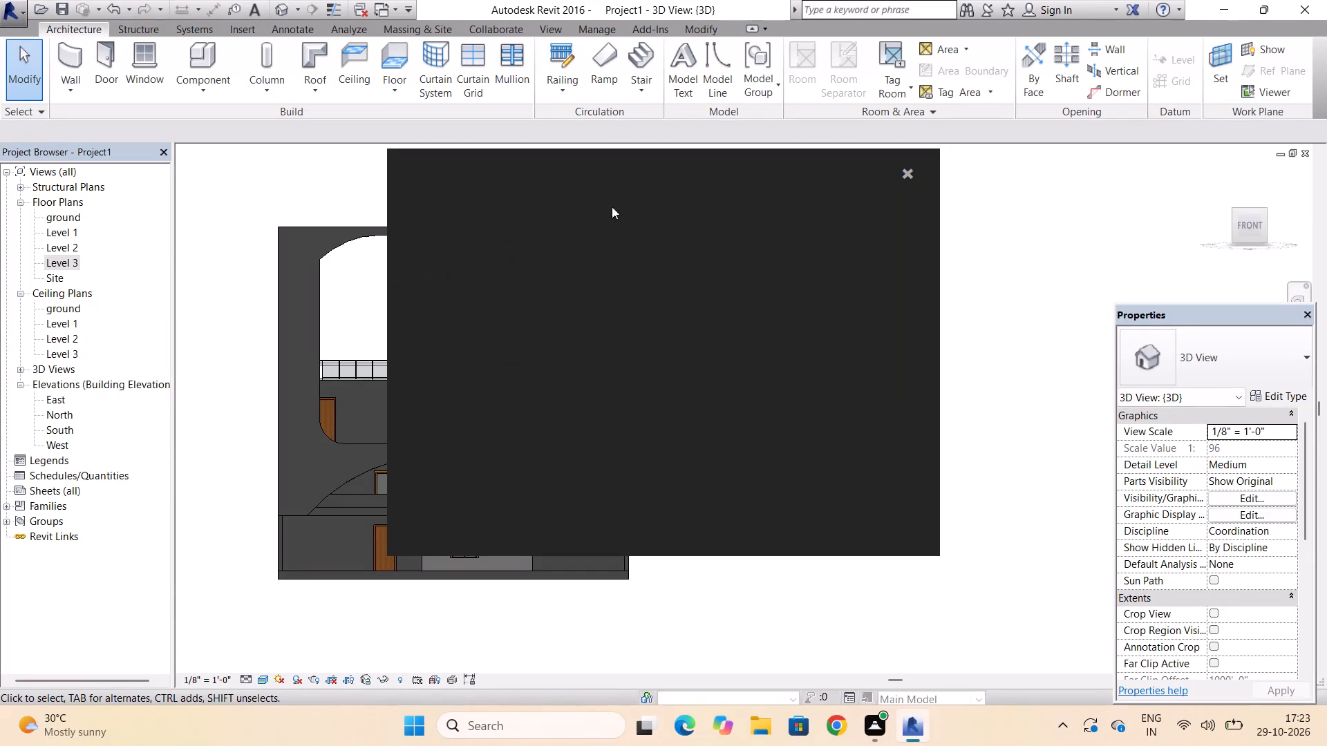
Open the large arch wall's extrusion sketch and shorten the upper opening's left edge to 15' 0".
left_click(910, 166)
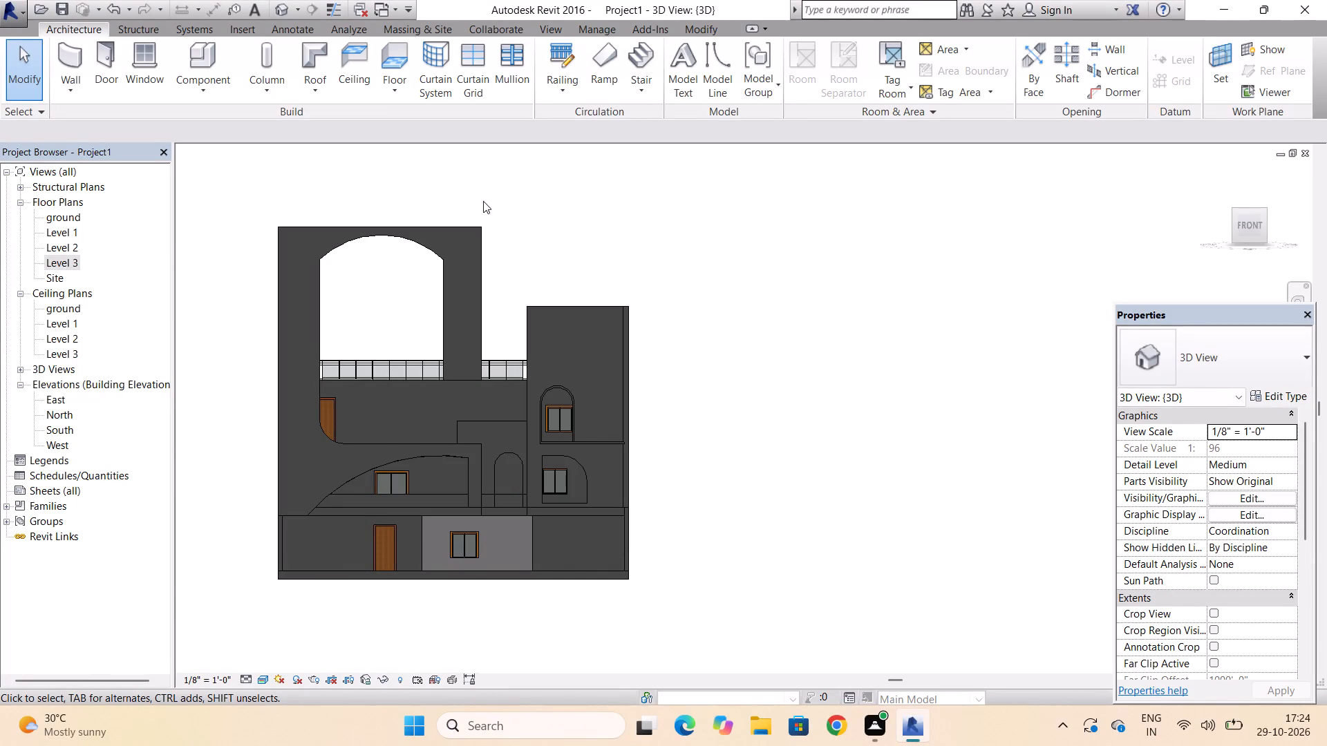
left_click(392, 235)
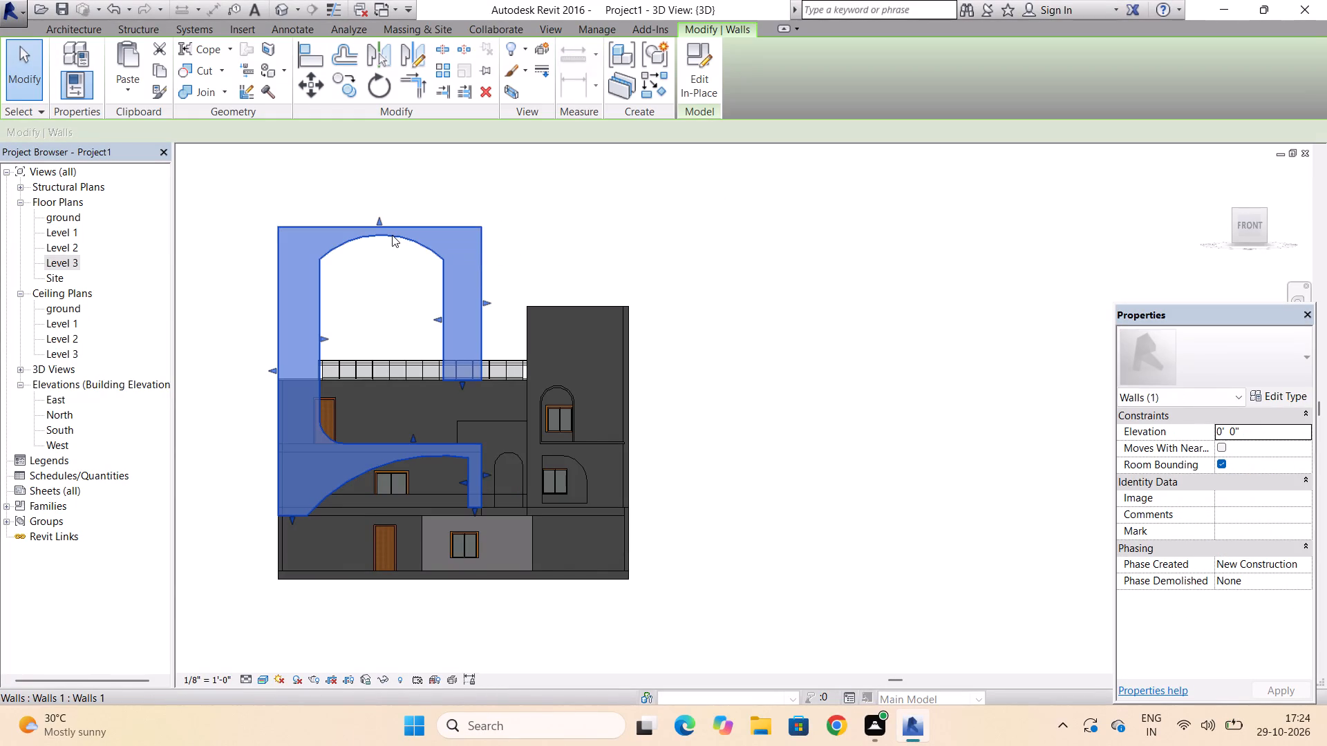
double_click(392, 235)
double_click(392, 235)
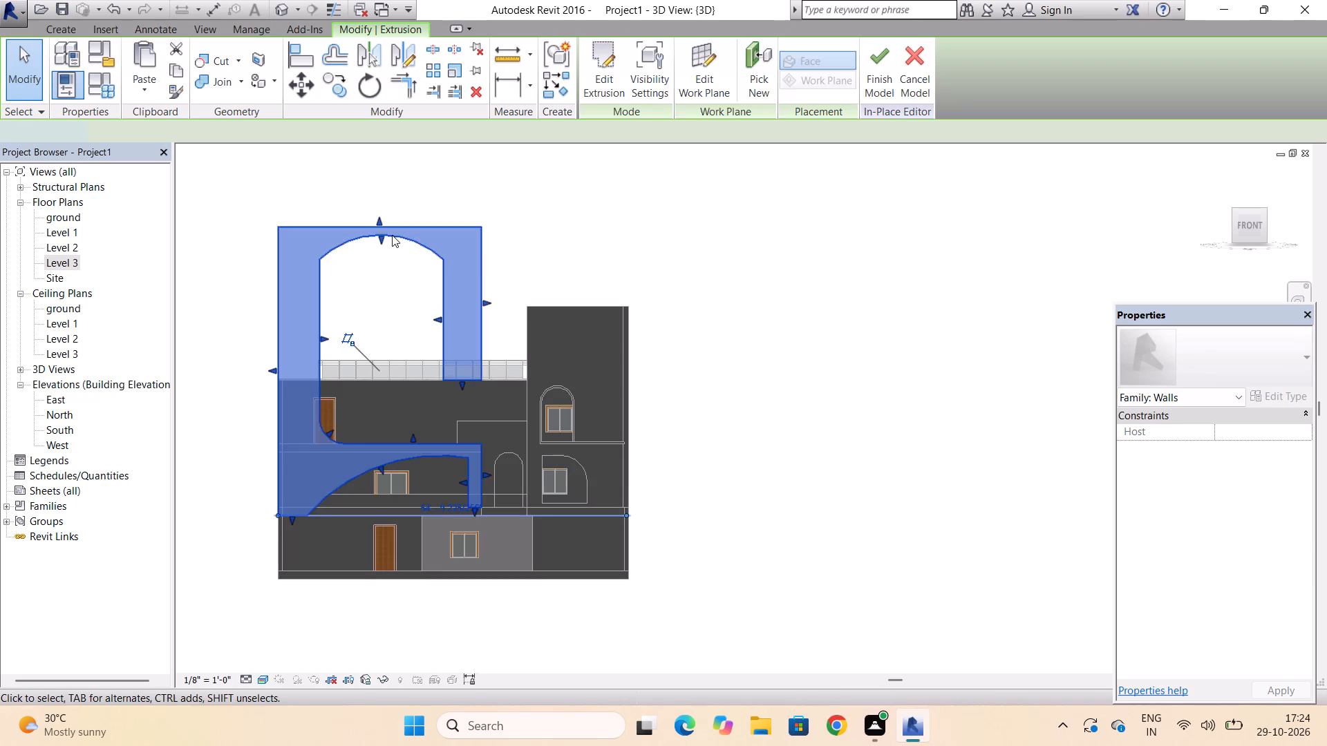
left_click(392, 235)
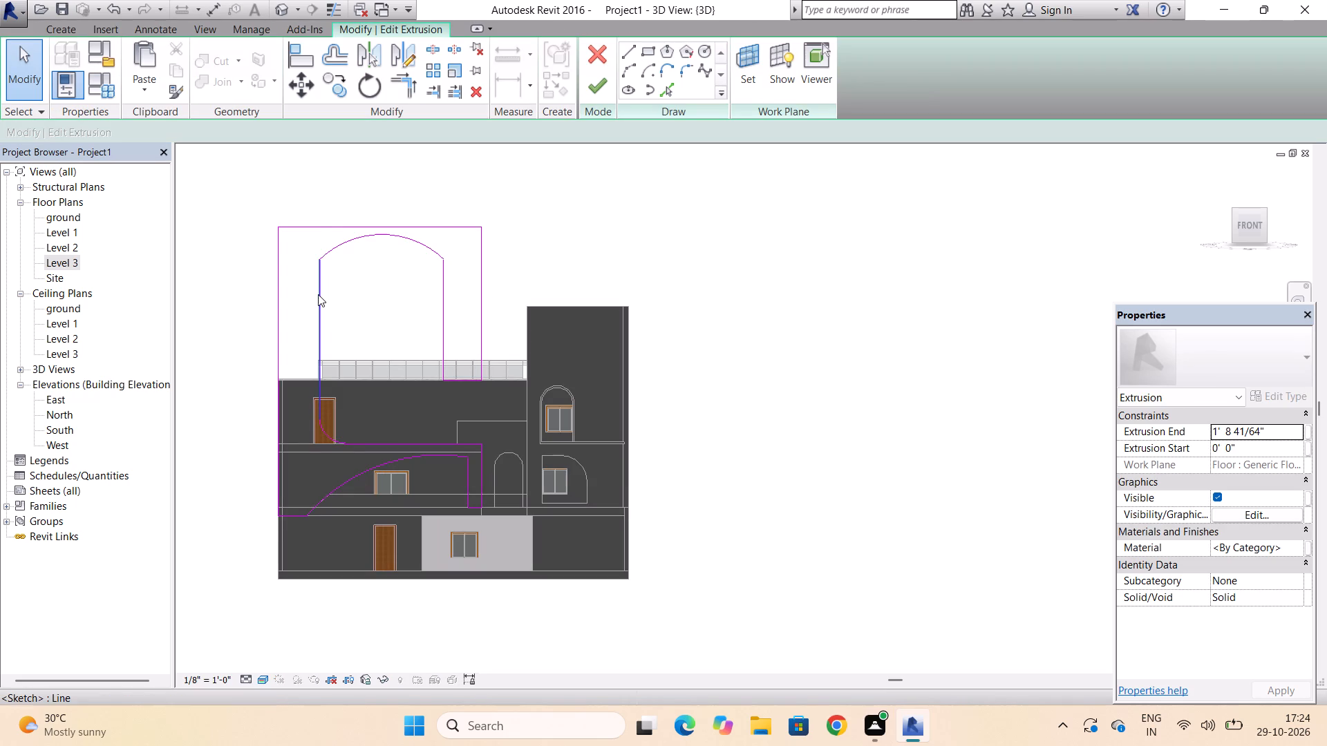
left_click(317, 294)
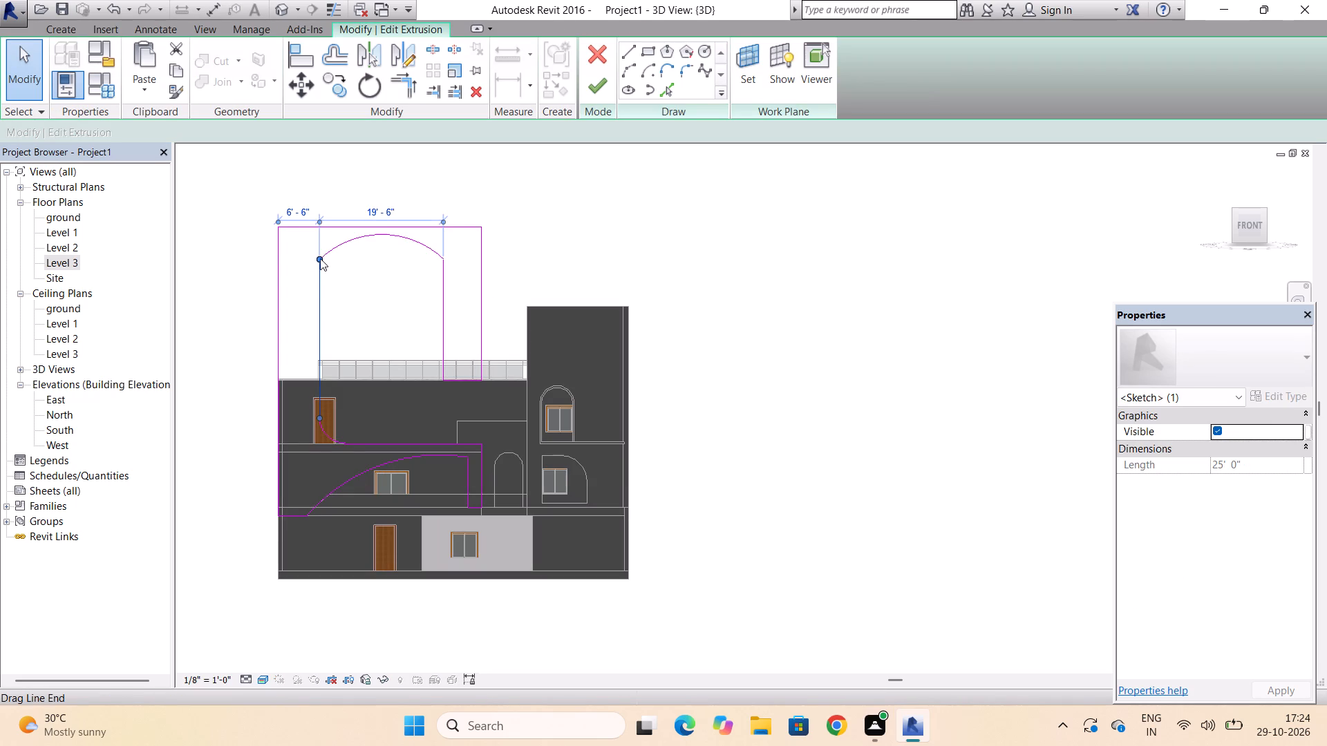
left_click_drag(320, 258, 321, 303)
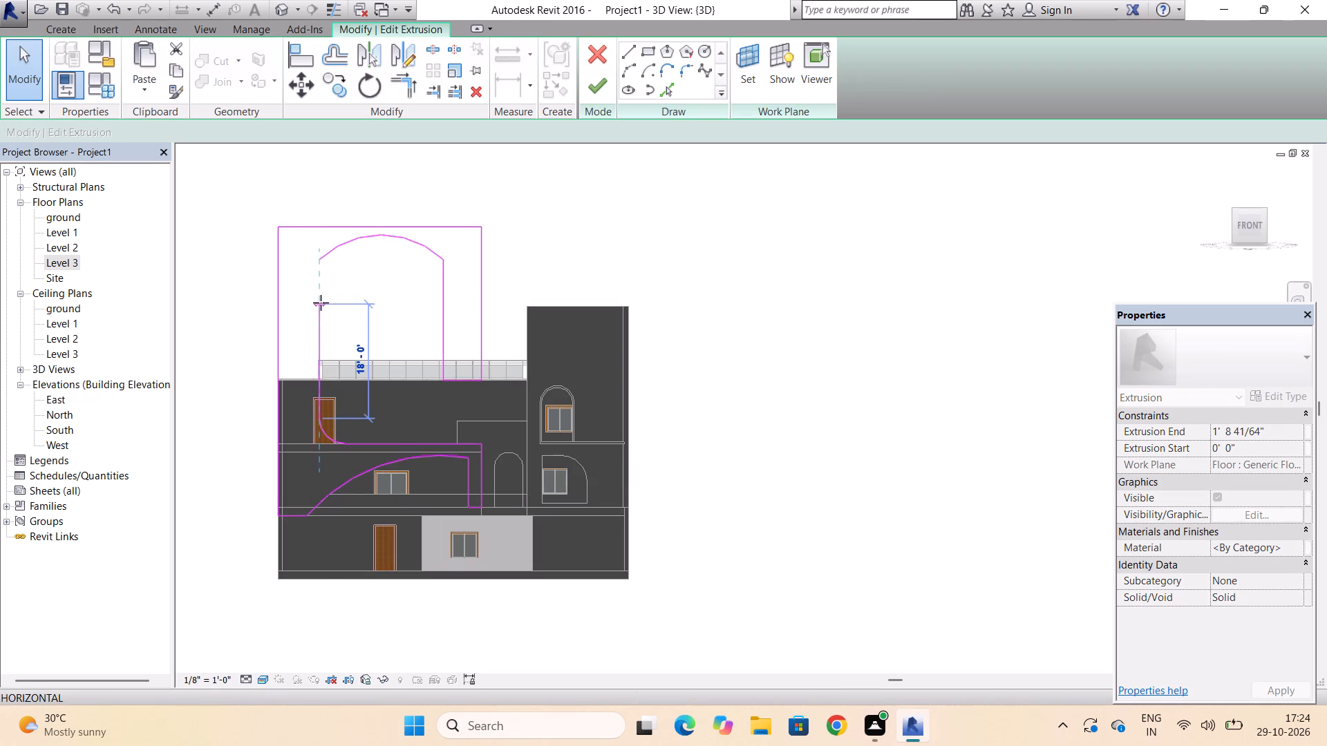
left_click_drag(321, 303, 319, 322)
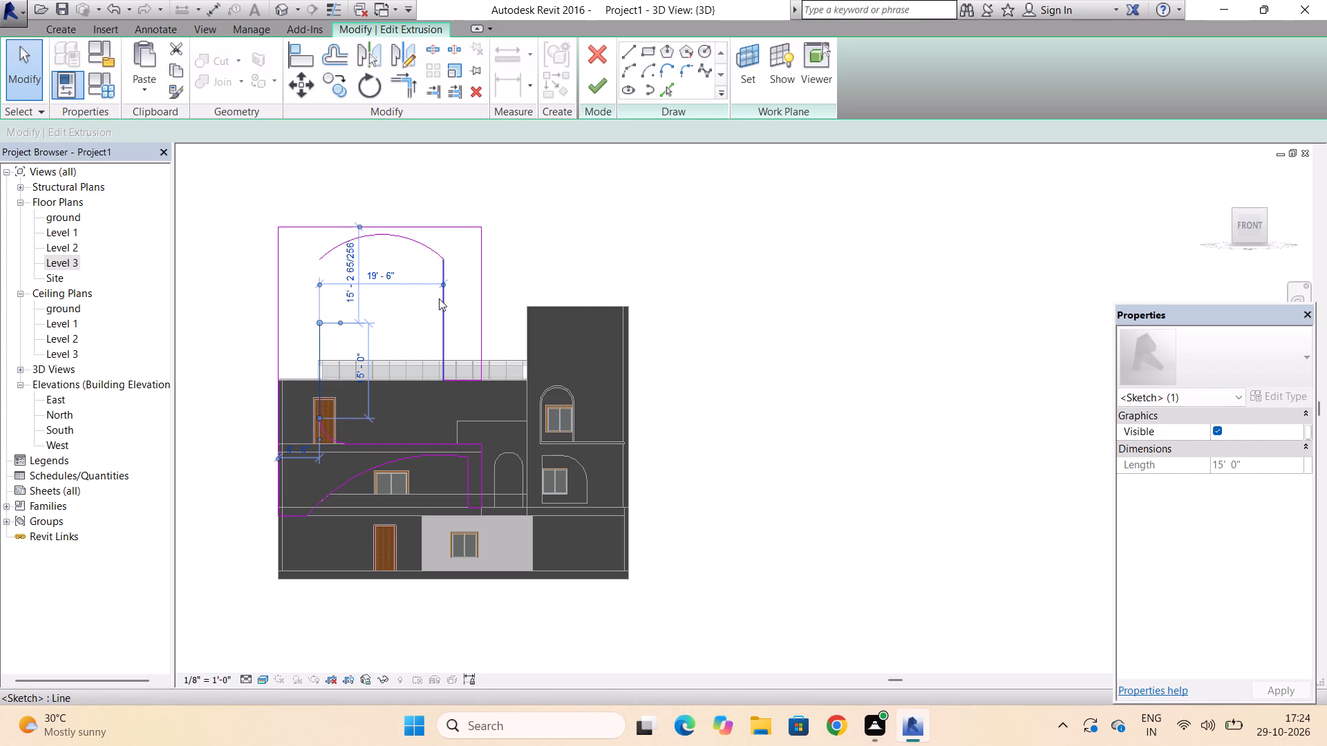
Draw a 19' 6" horizontal guide line from the shortened left edge's upper end across to the opening's right edge.
left_click(633, 50)
scroll(324, 340, "up", 2)
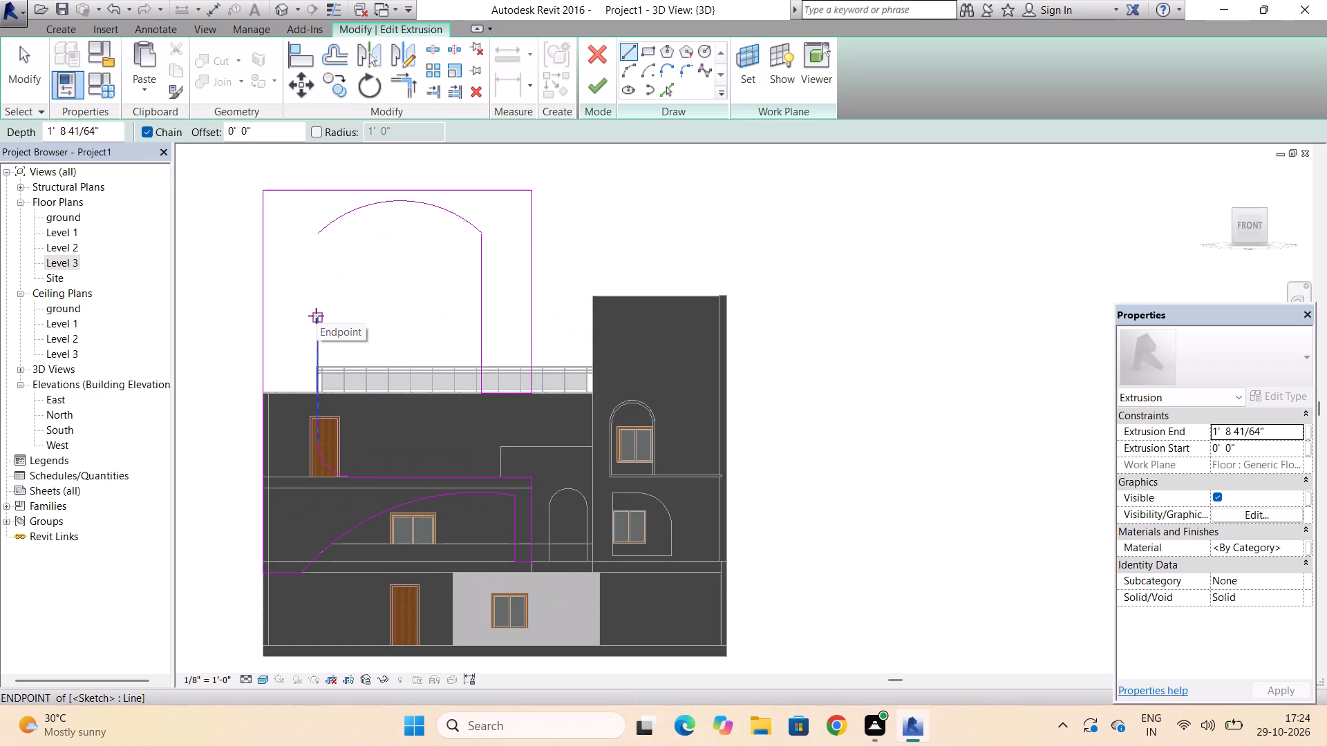
left_click(316, 316)
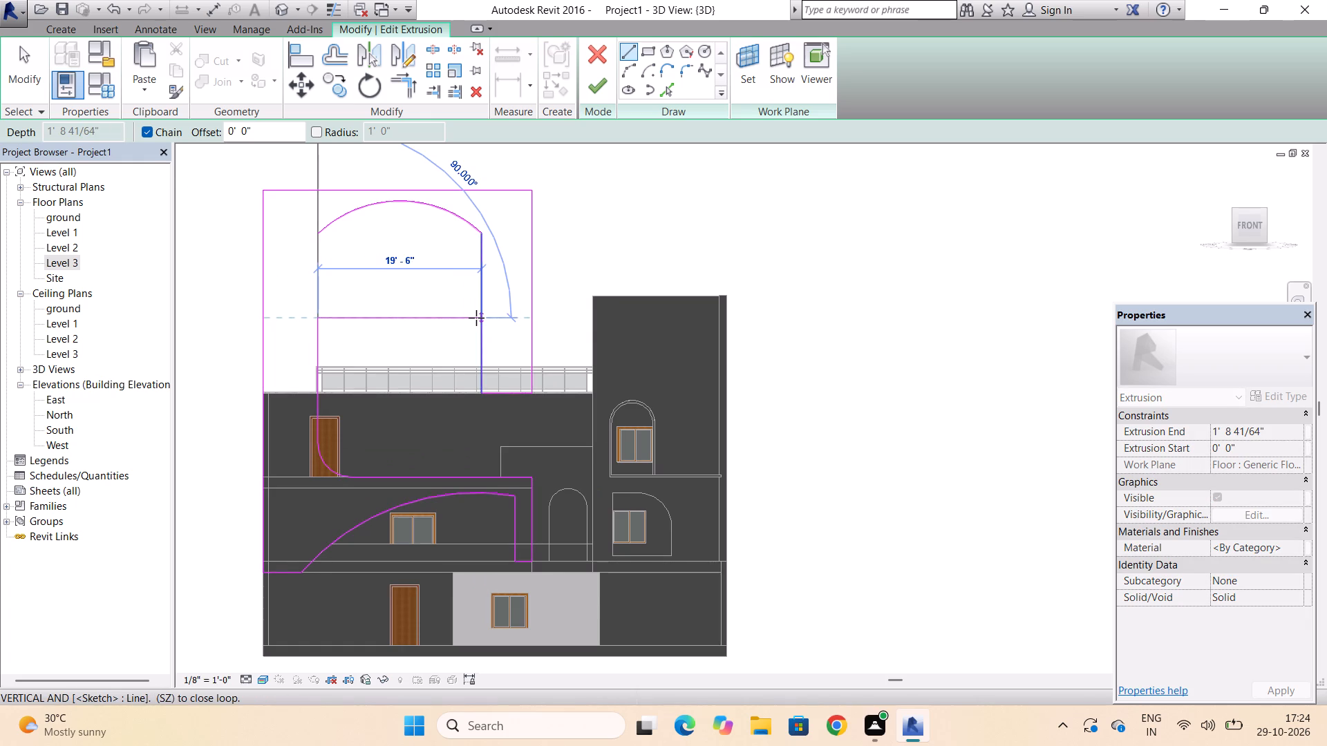
left_click(483, 314)
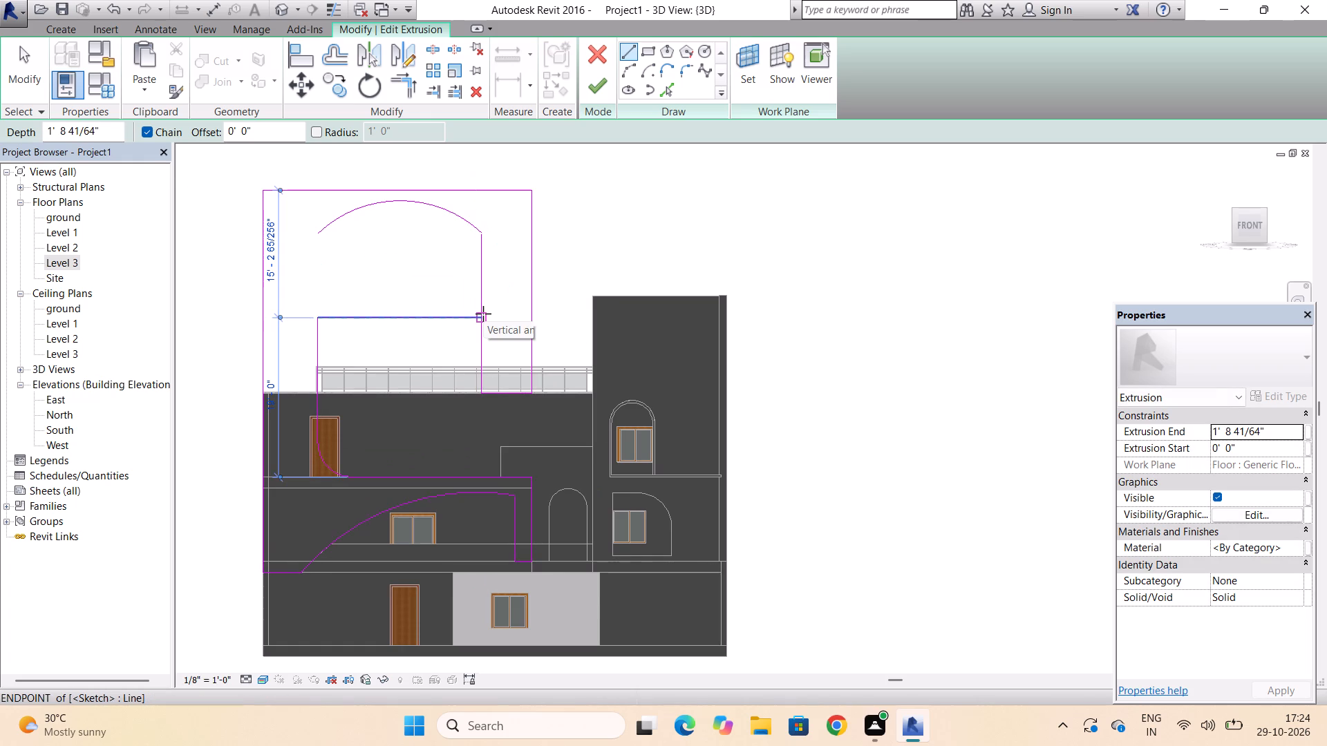
key("Escape")
key("grave")
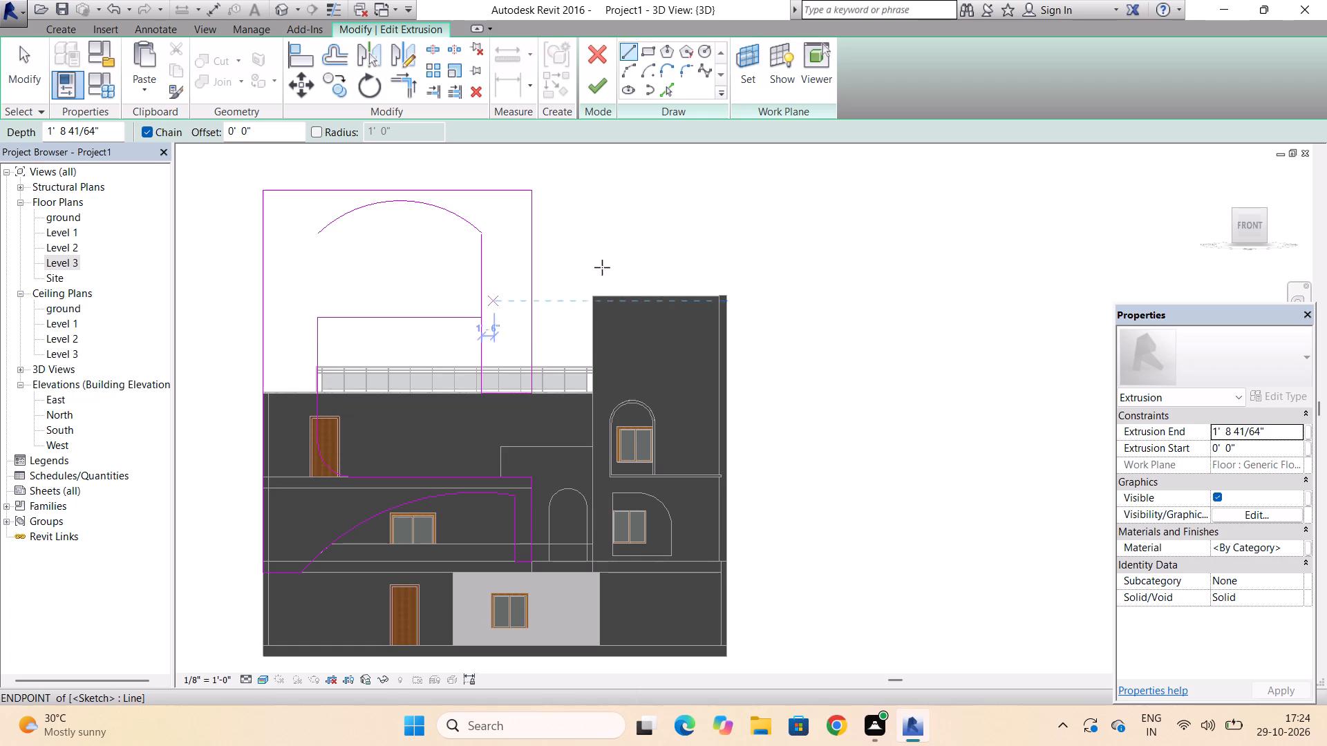
key("Escape")
key("Escape")
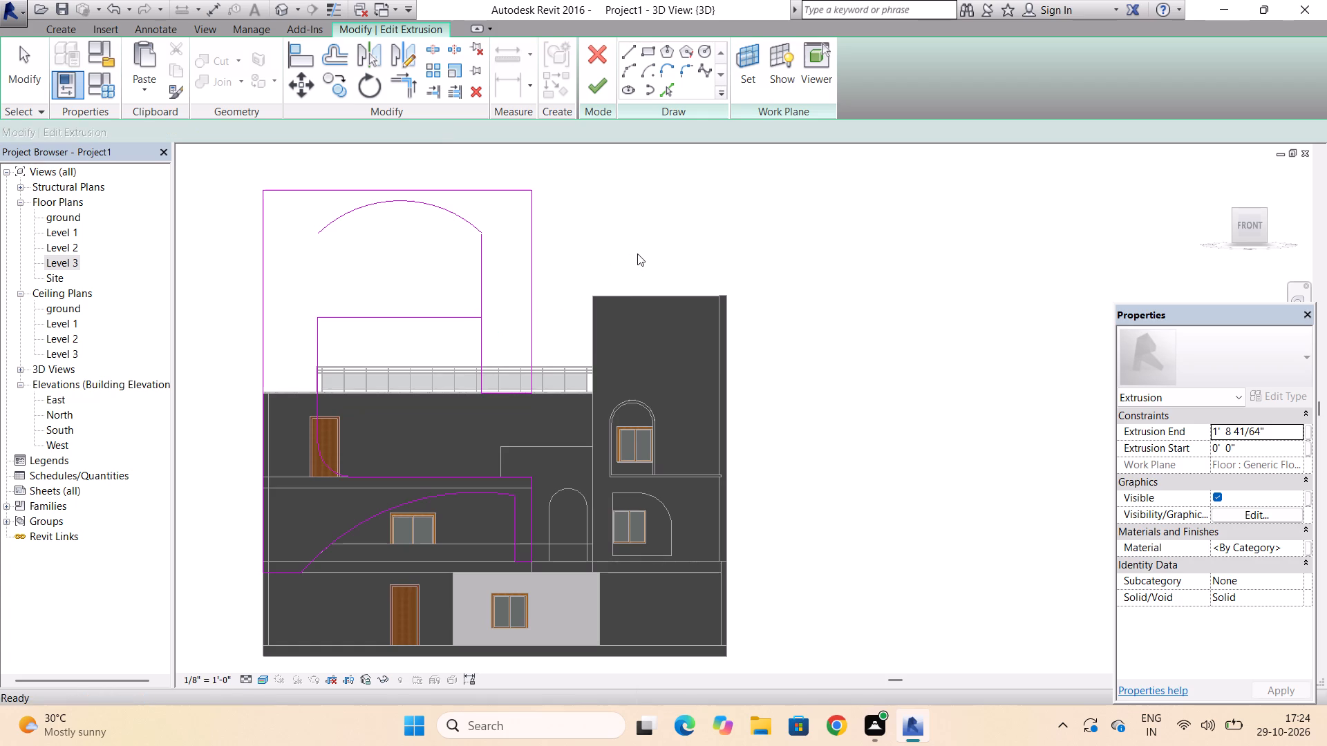
Shorten the opening's right edge down to the horizontal guide line and delete that line.
left_click(480, 248)
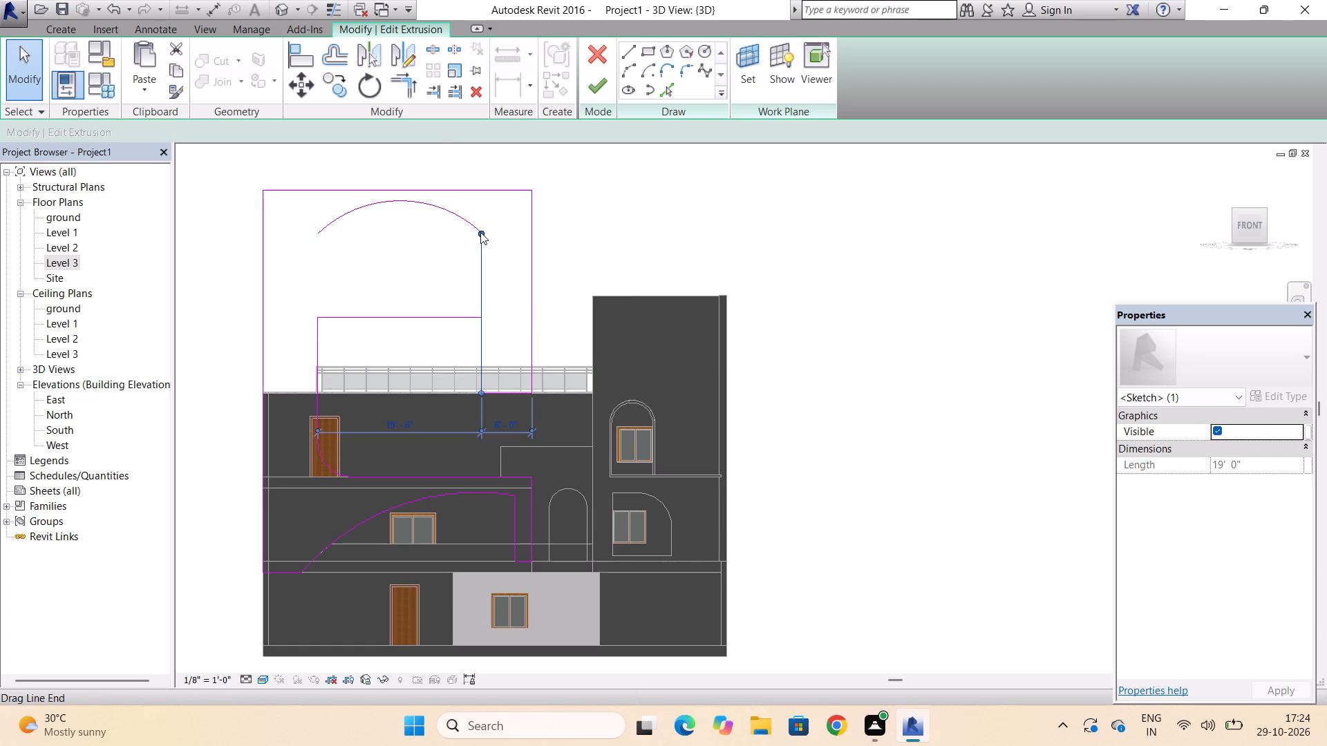
left_click_drag(480, 232, 482, 314)
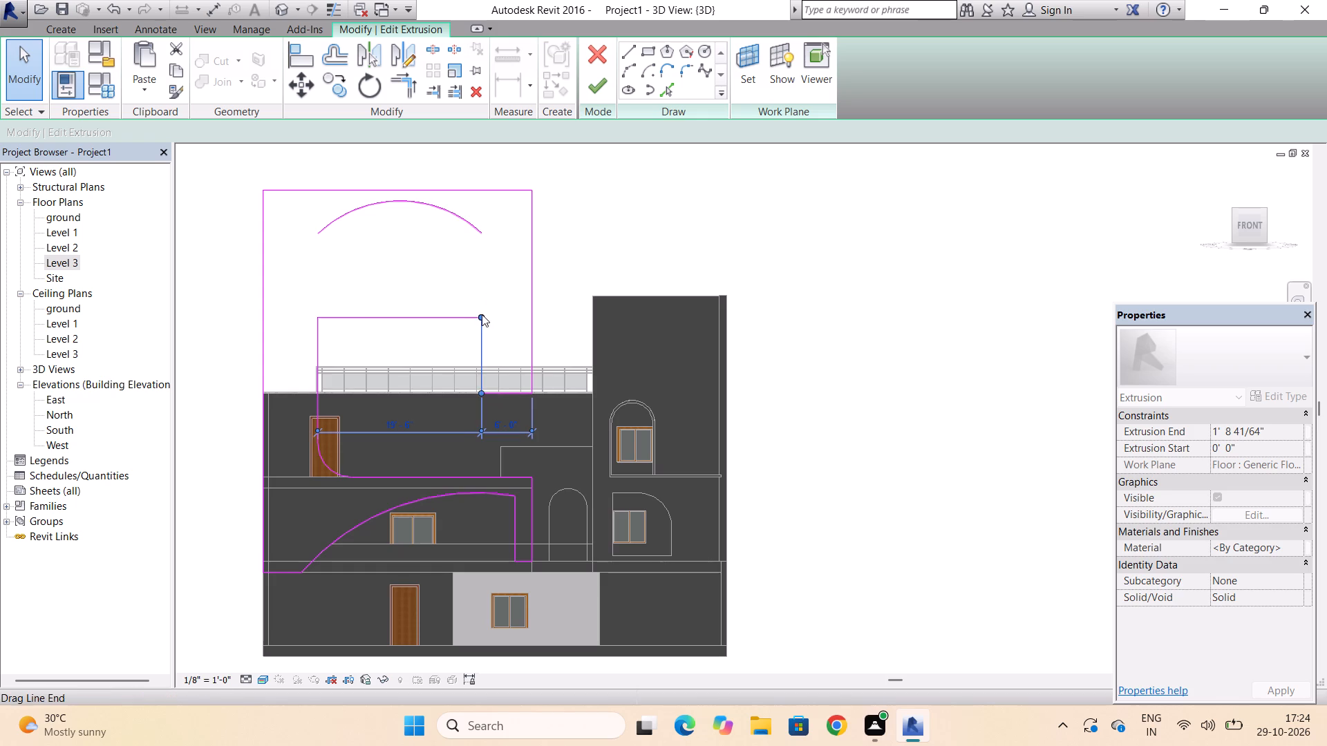
key("Escape")
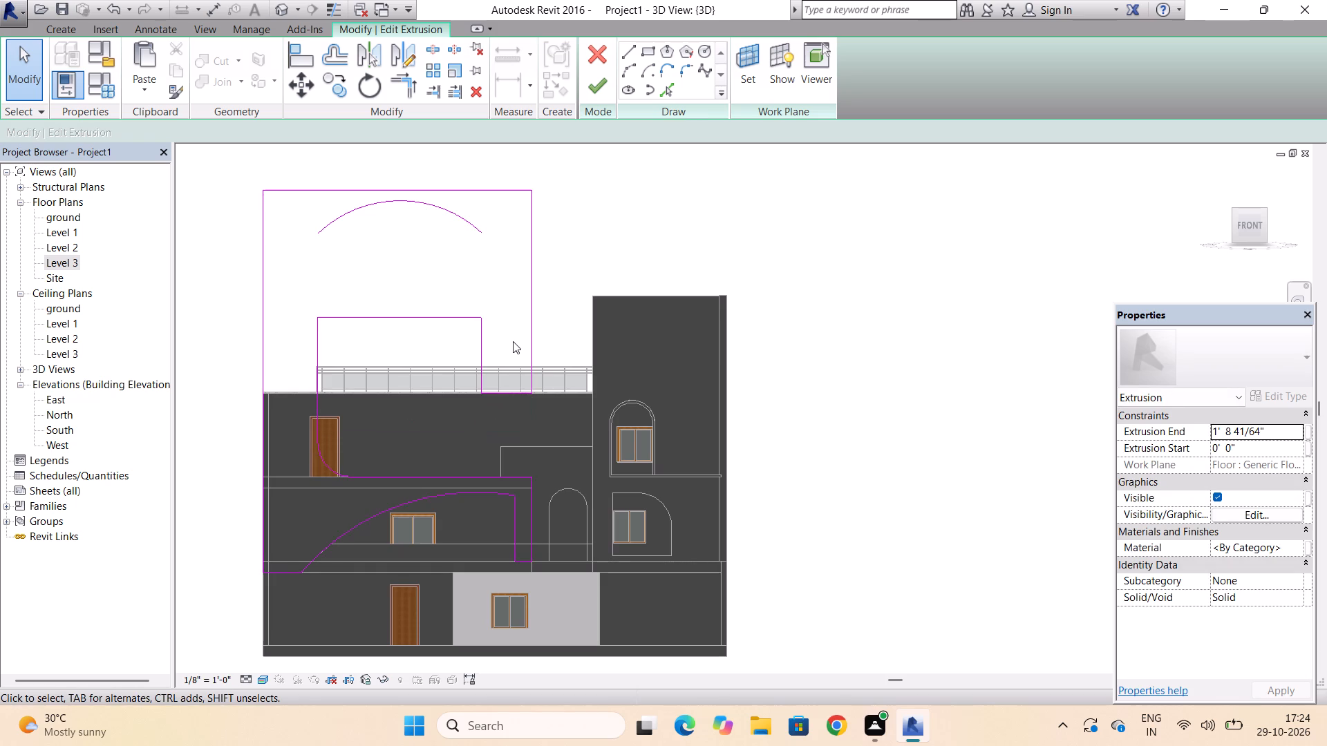
left_click(467, 316)
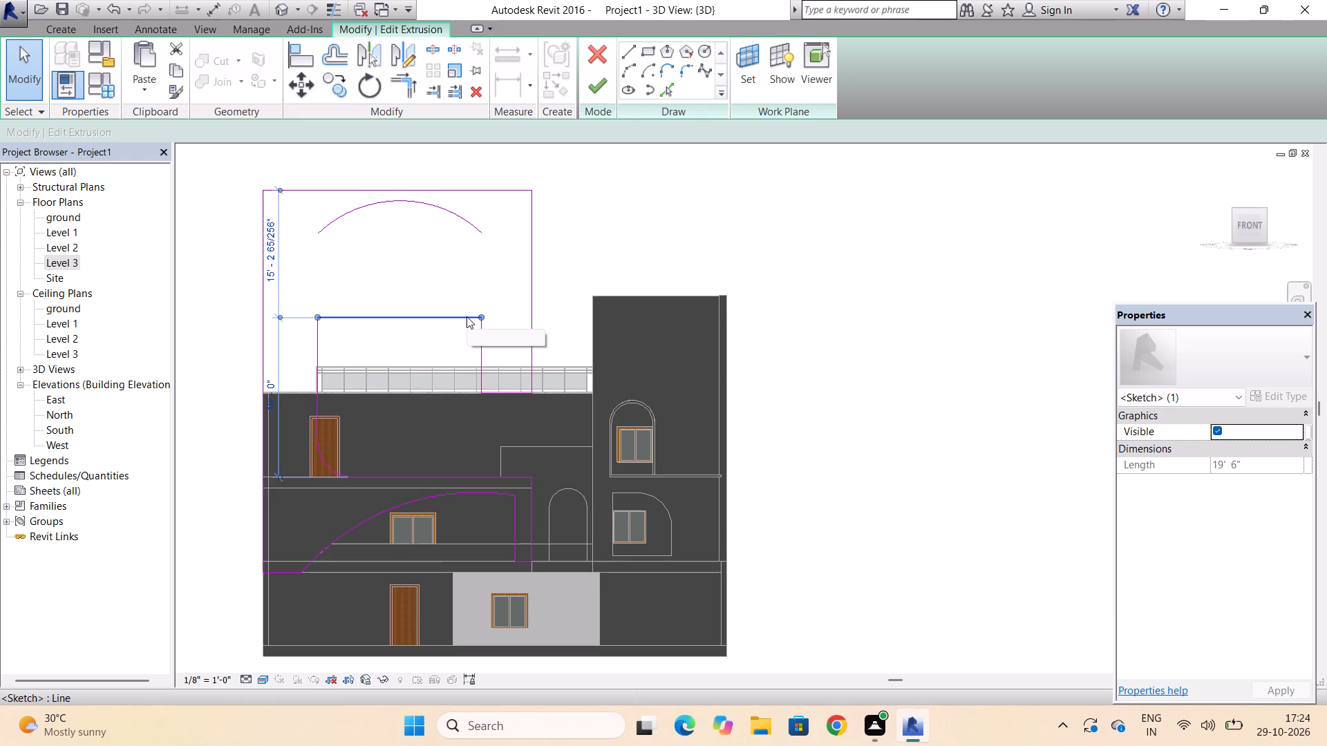
key("Delete")
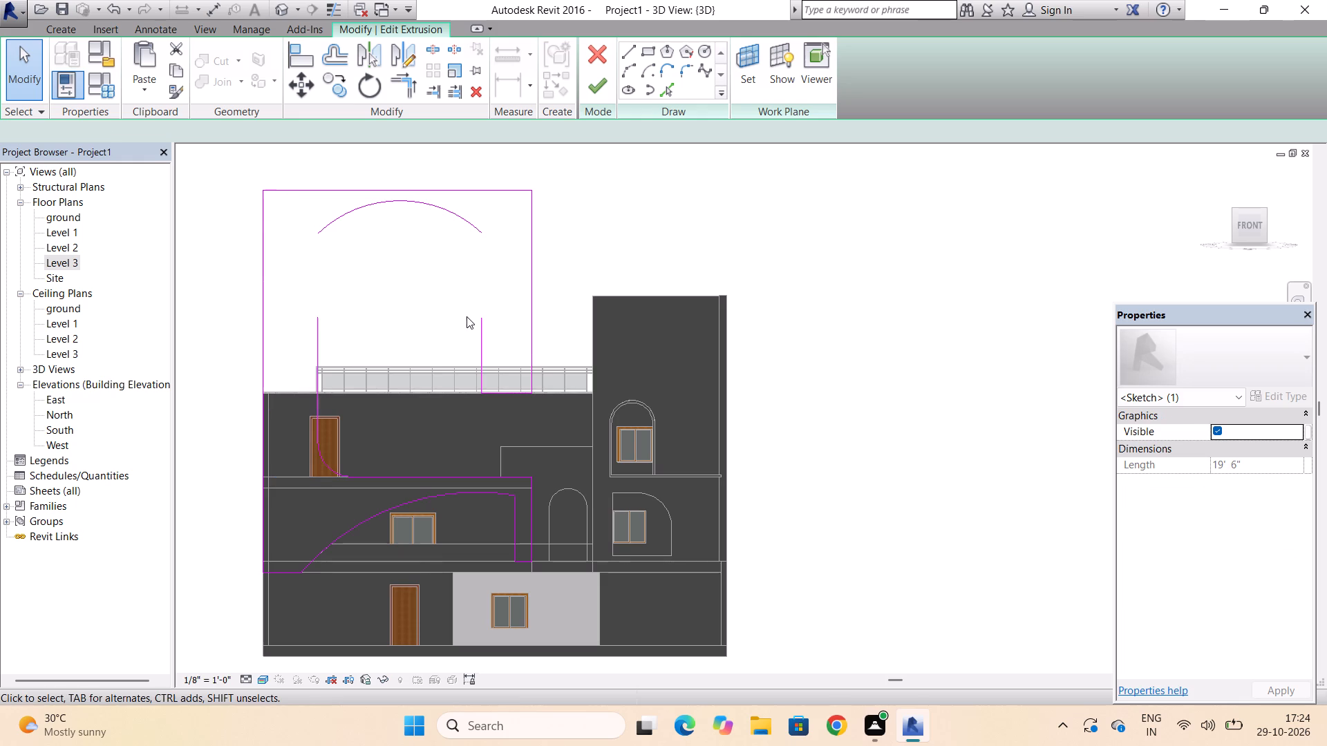
Move the opening's arch curve down onto the upper ends of the two shortened edges.
left_click(433, 200)
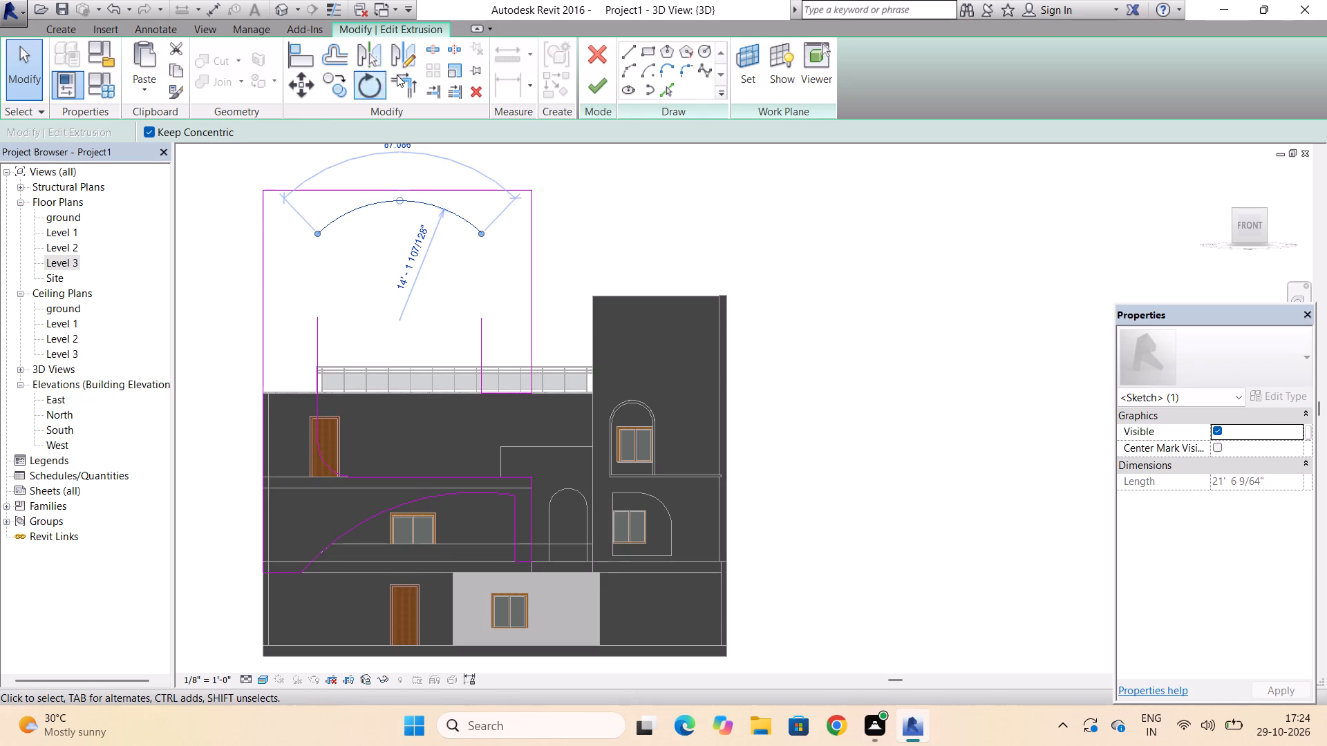
left_click(290, 90)
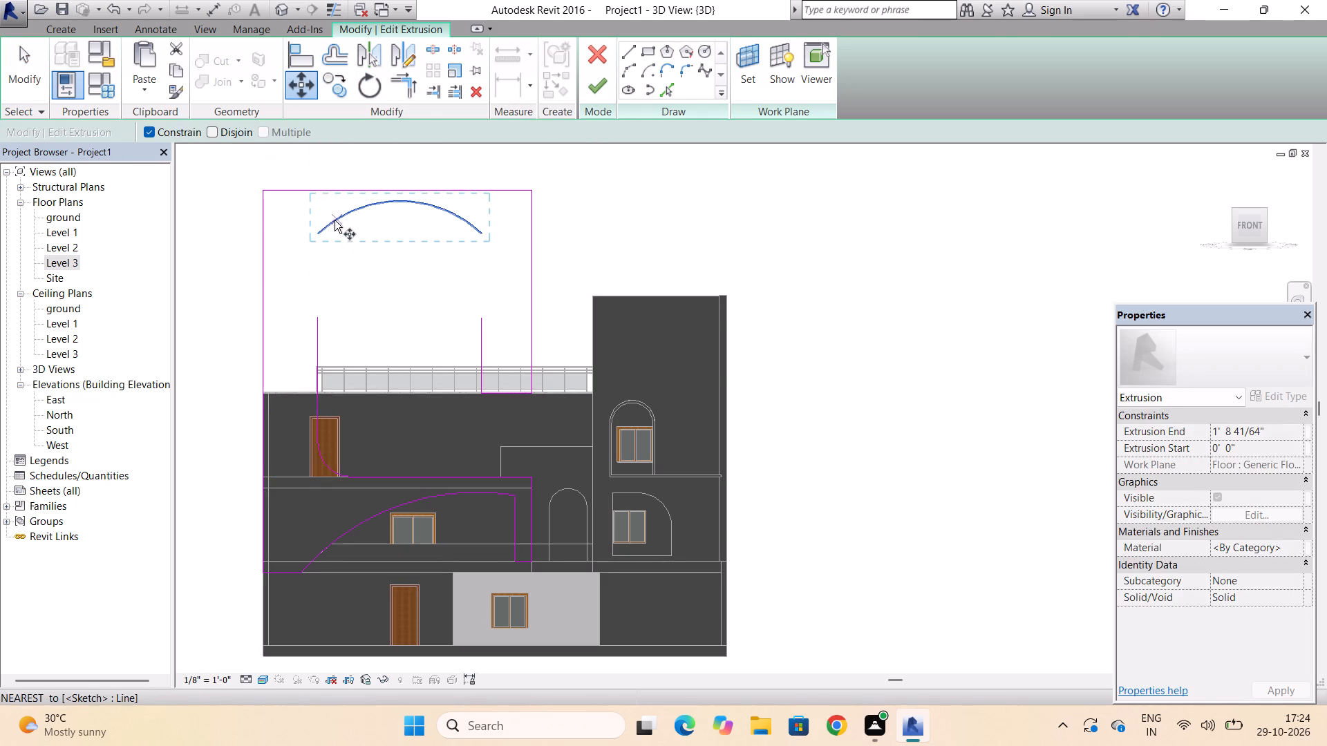
left_click(317, 229)
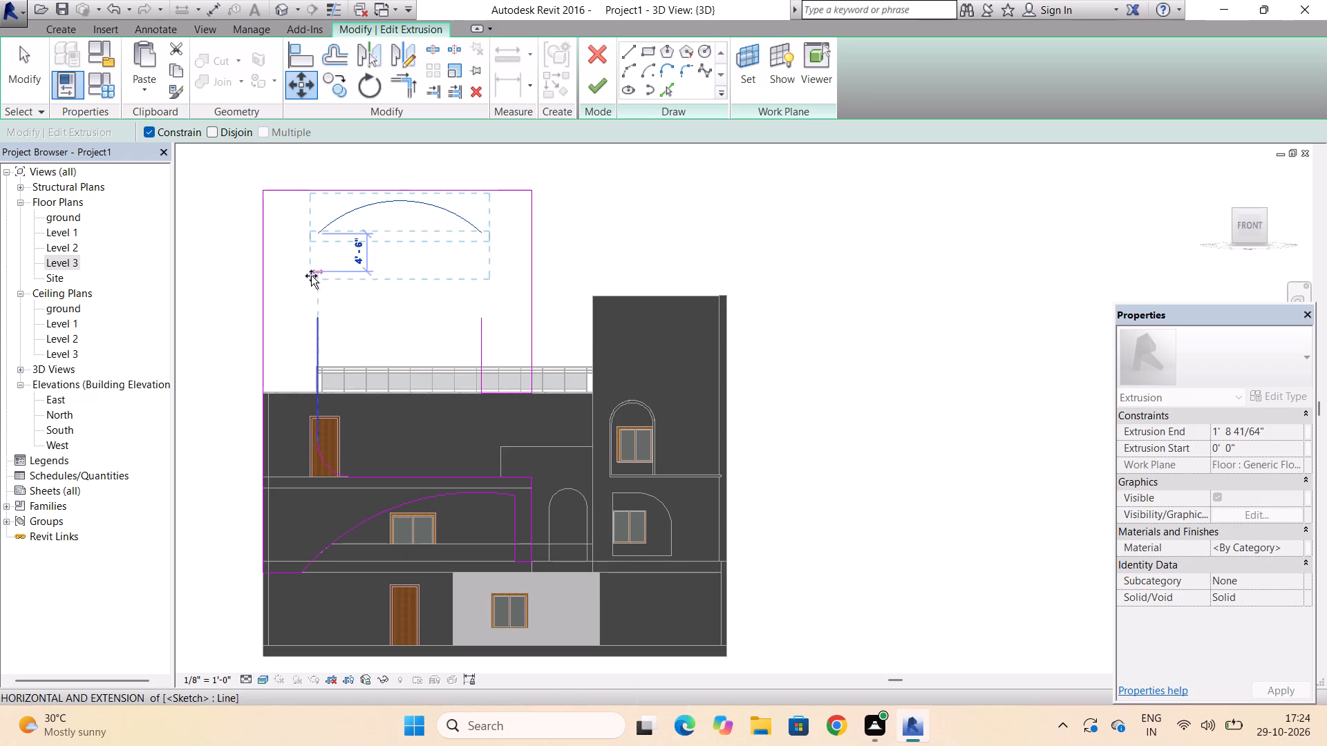
left_click(317, 322)
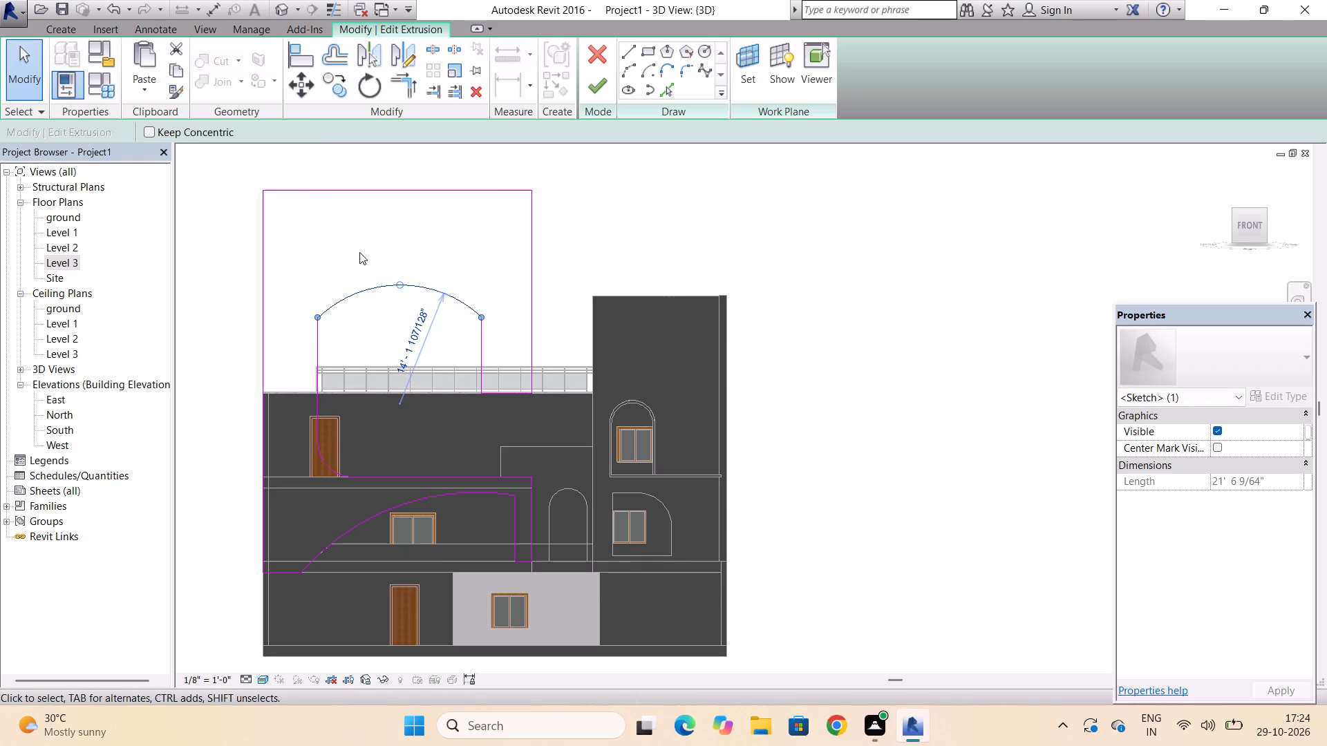
key("Escape")
key("Escape")
key("Escape")
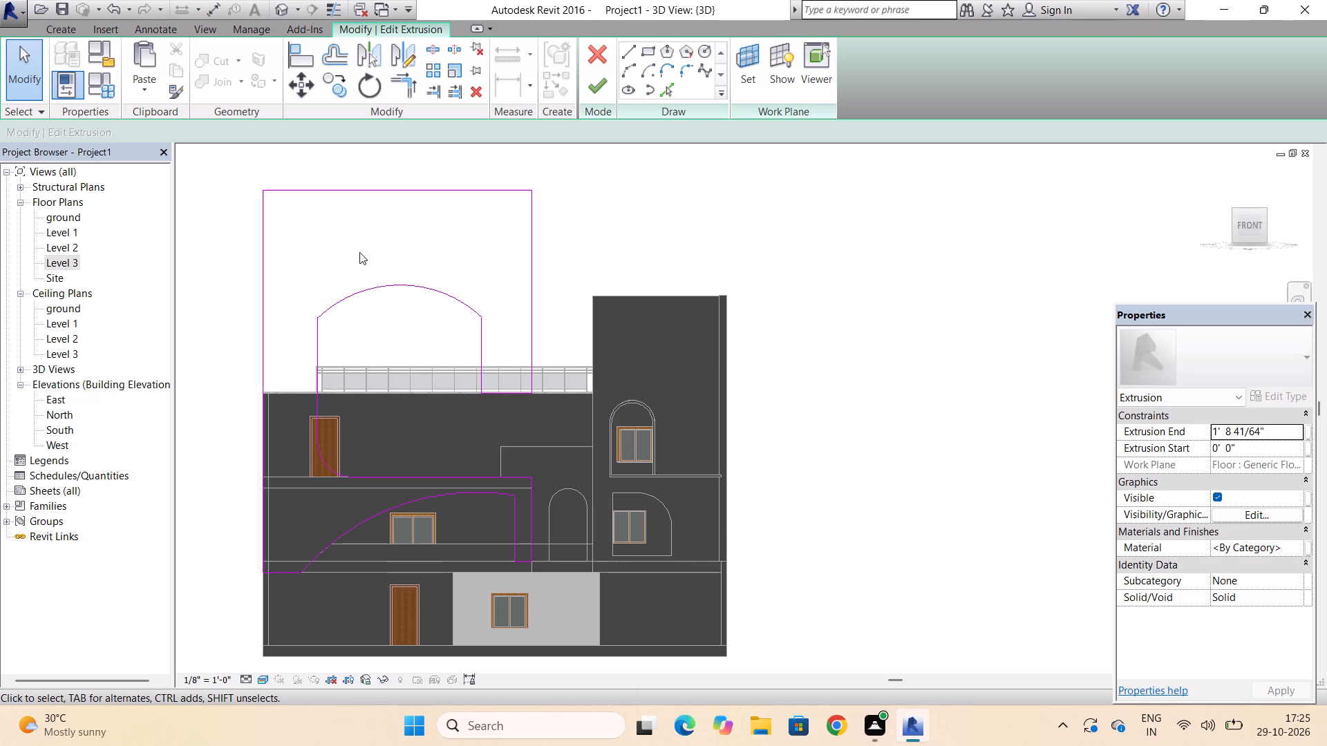
Move the wall outline's top edge down 8' 6" and finish the extrusion sketch and in-place model.
left_click(399, 195)
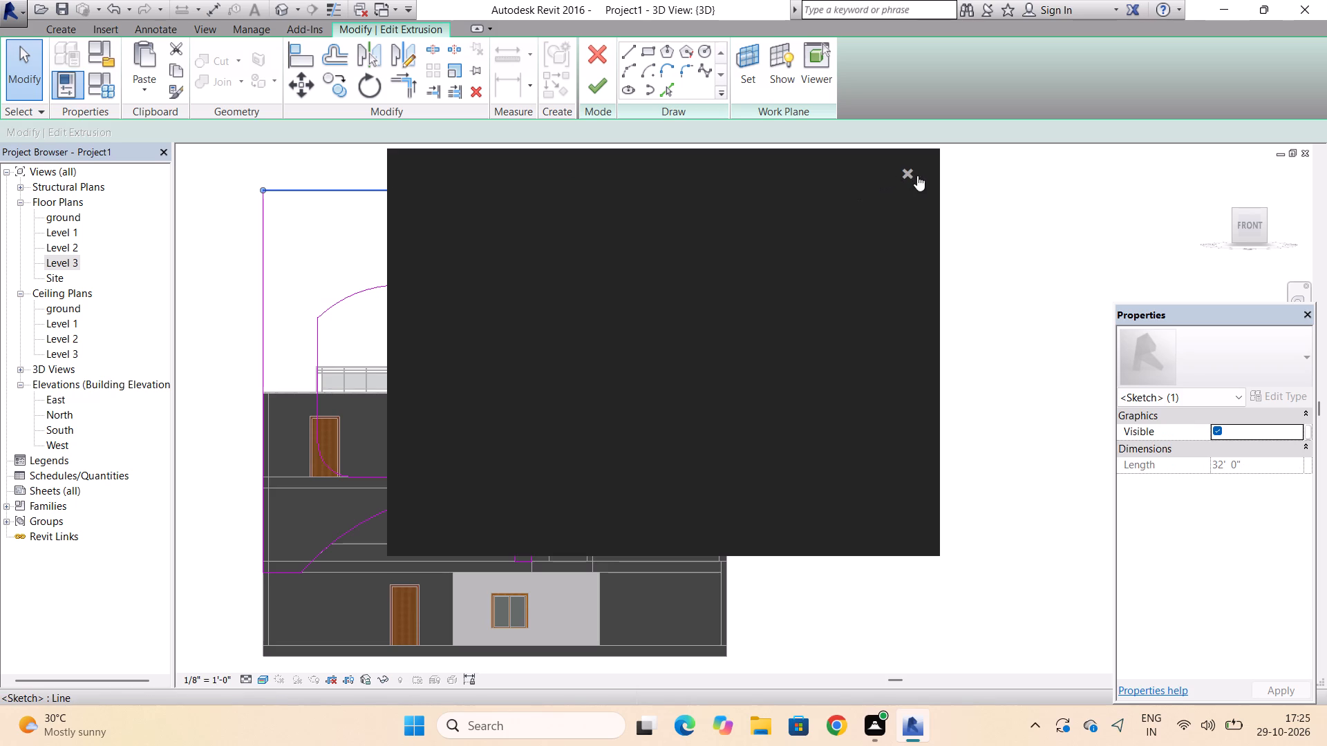
left_click(906, 171)
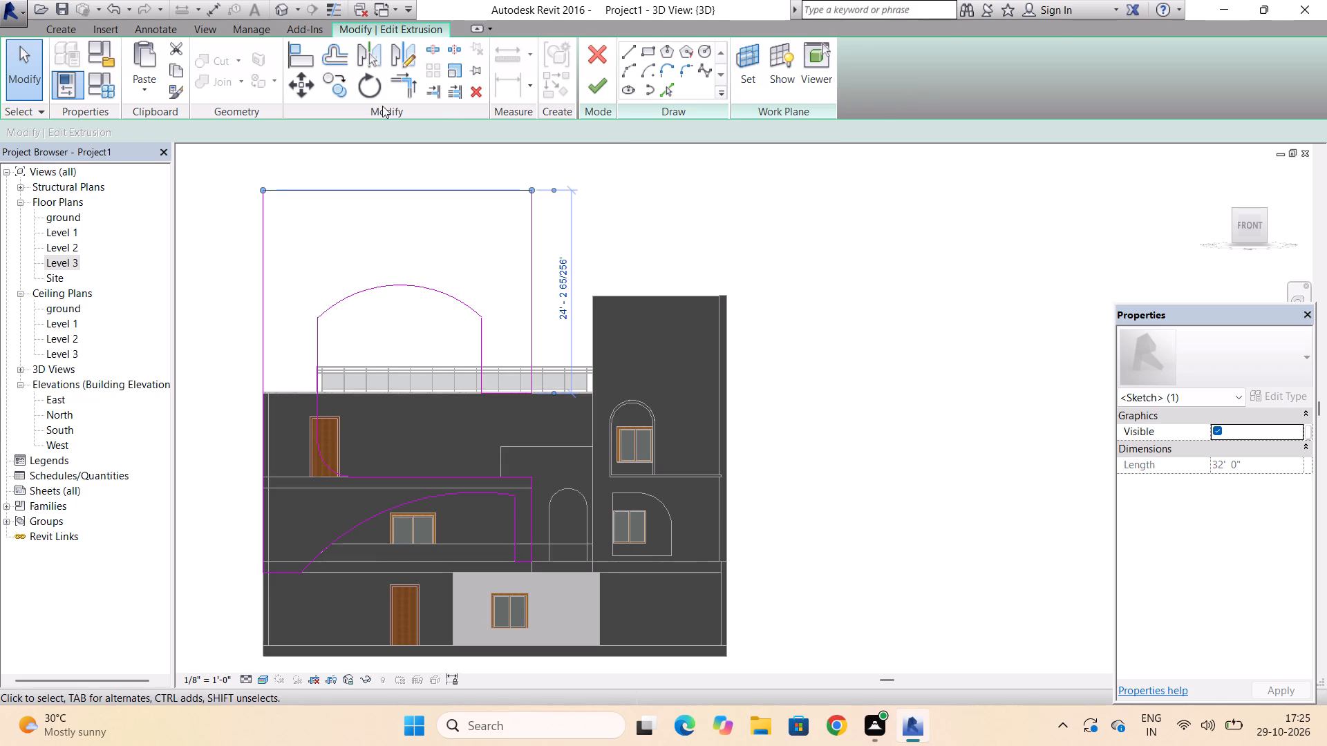
left_click(297, 79)
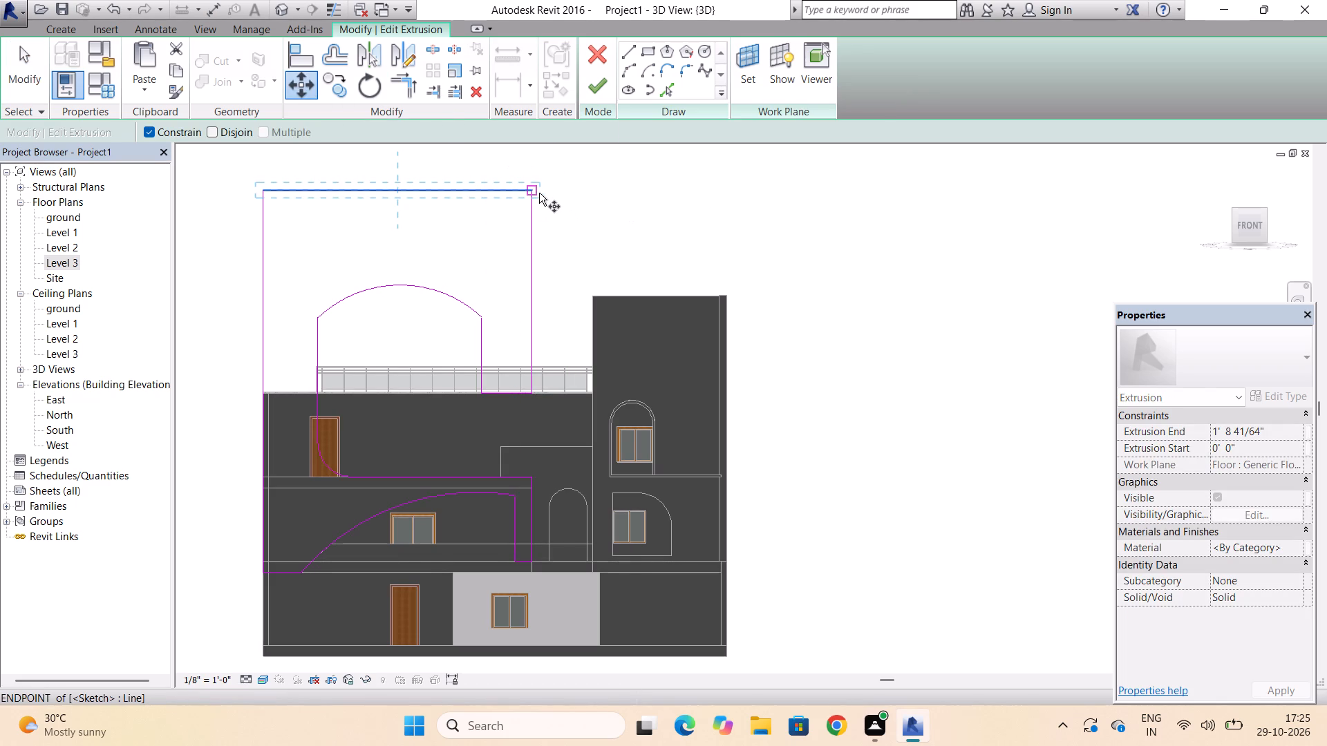
left_click(531, 188)
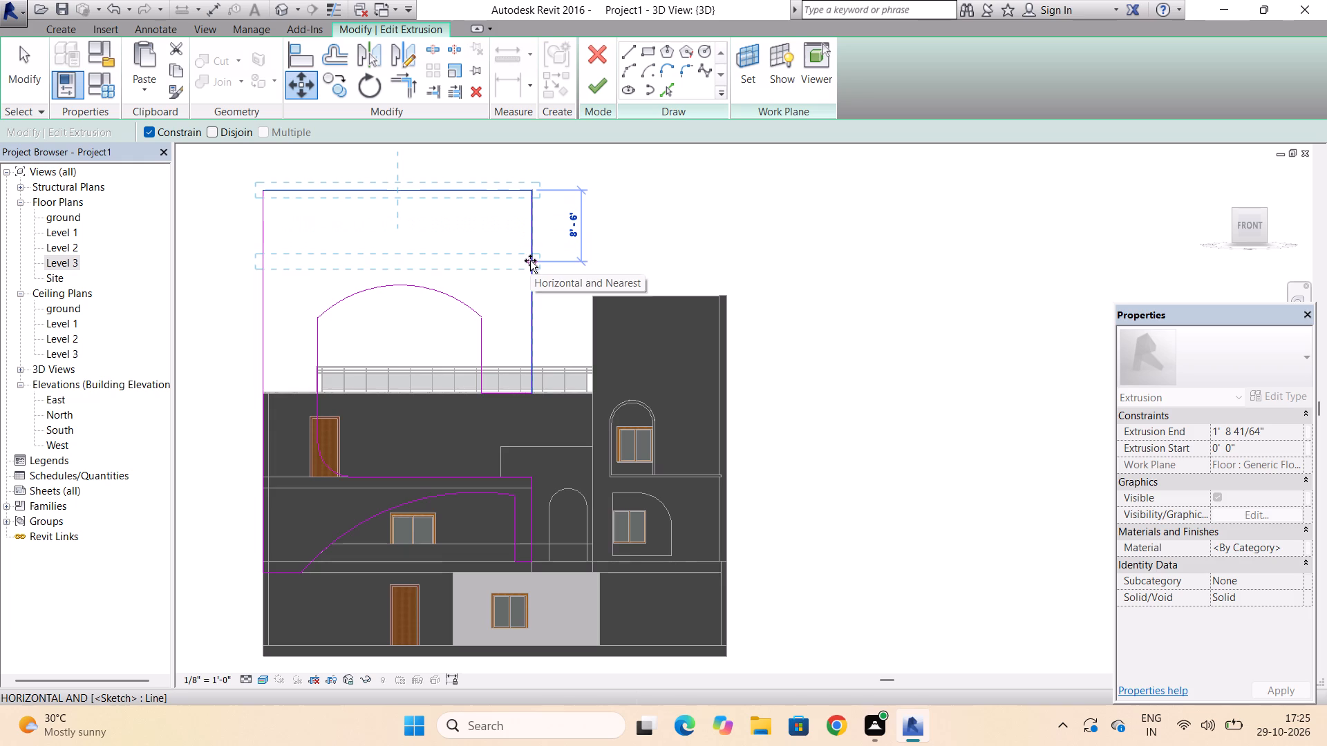
left_click(530, 260)
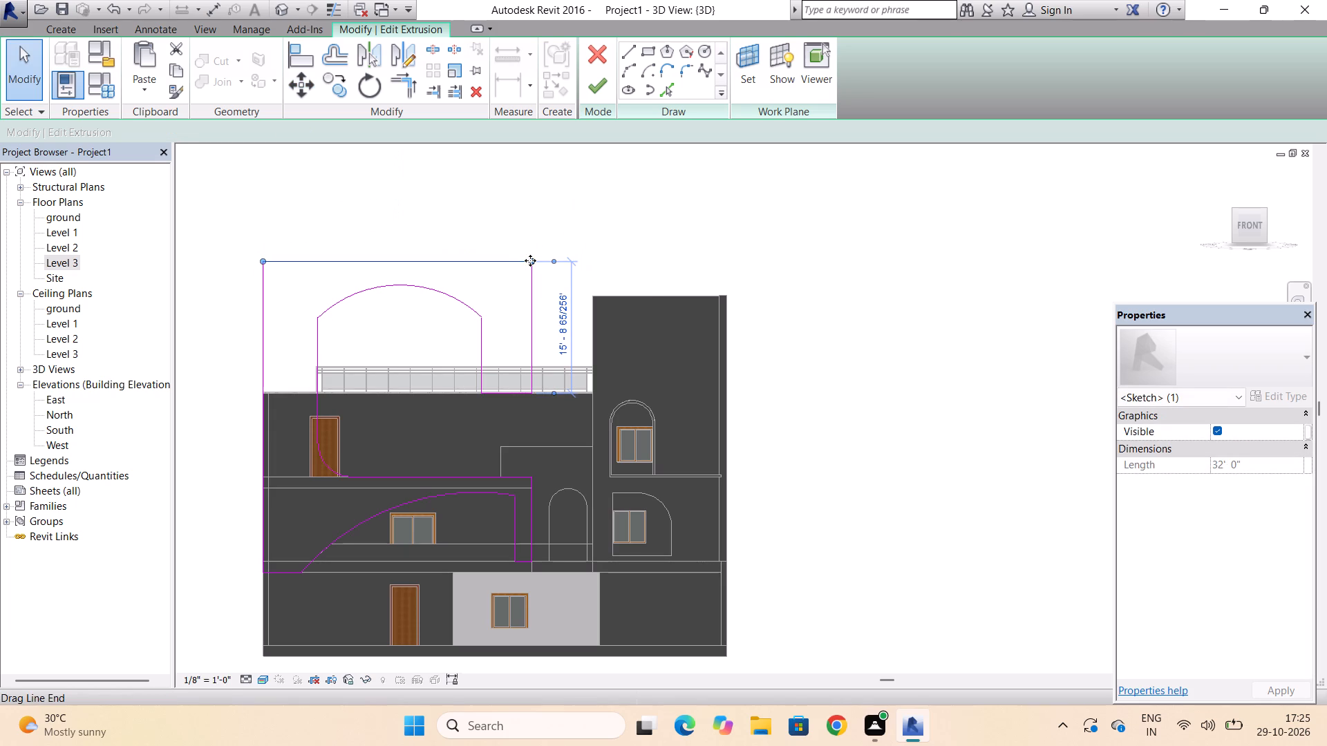
left_click(594, 92)
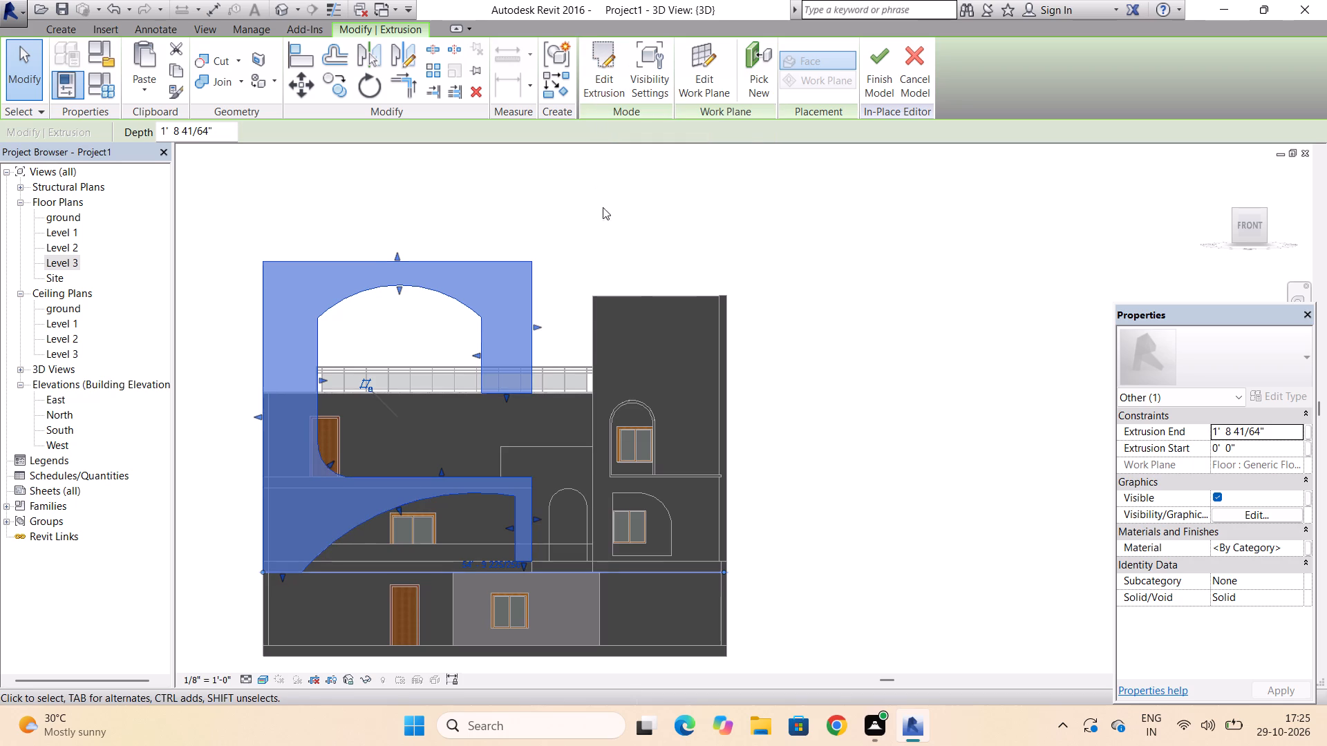
left_click(881, 84)
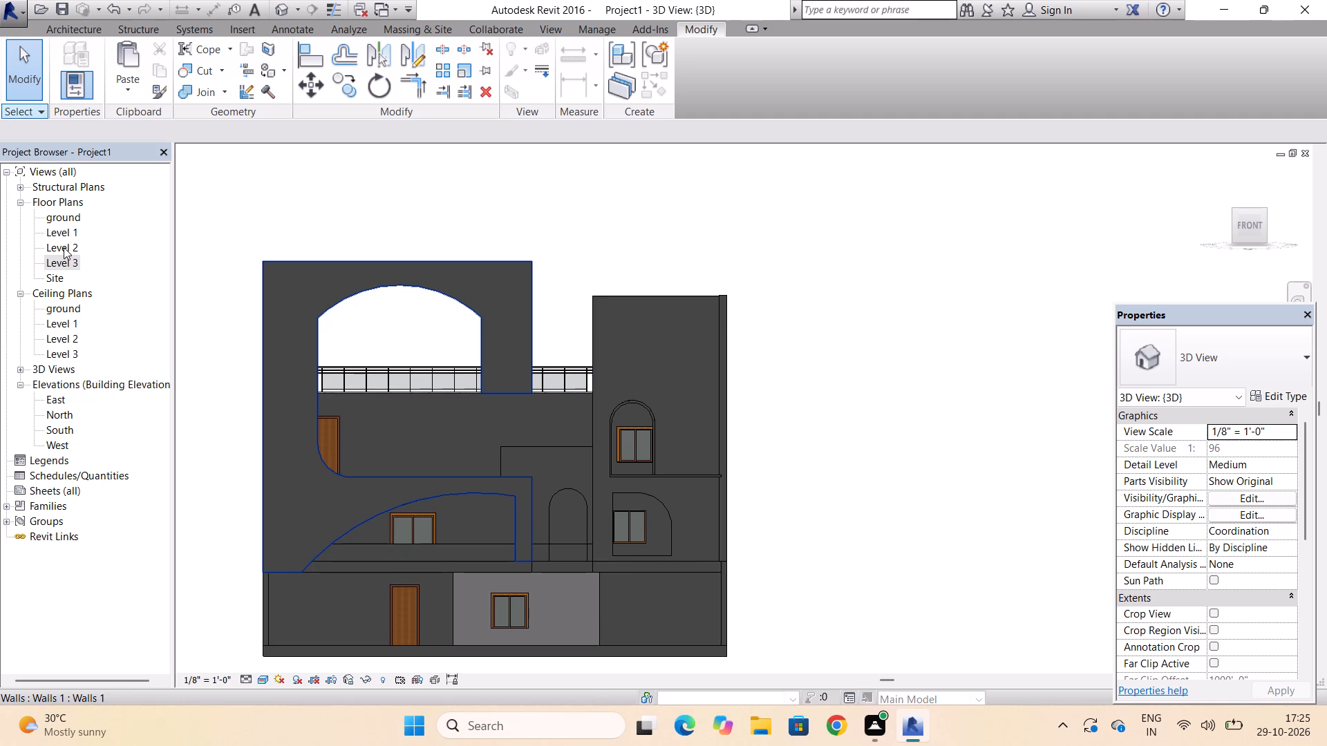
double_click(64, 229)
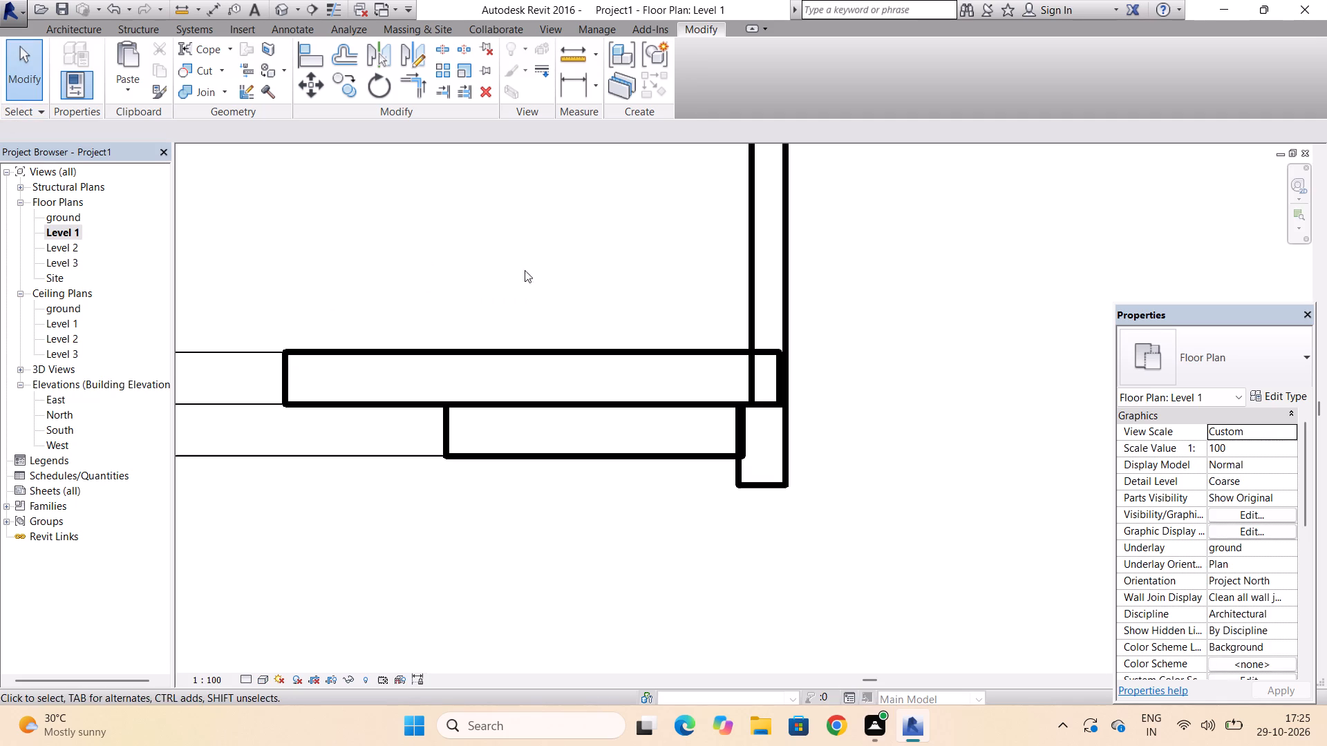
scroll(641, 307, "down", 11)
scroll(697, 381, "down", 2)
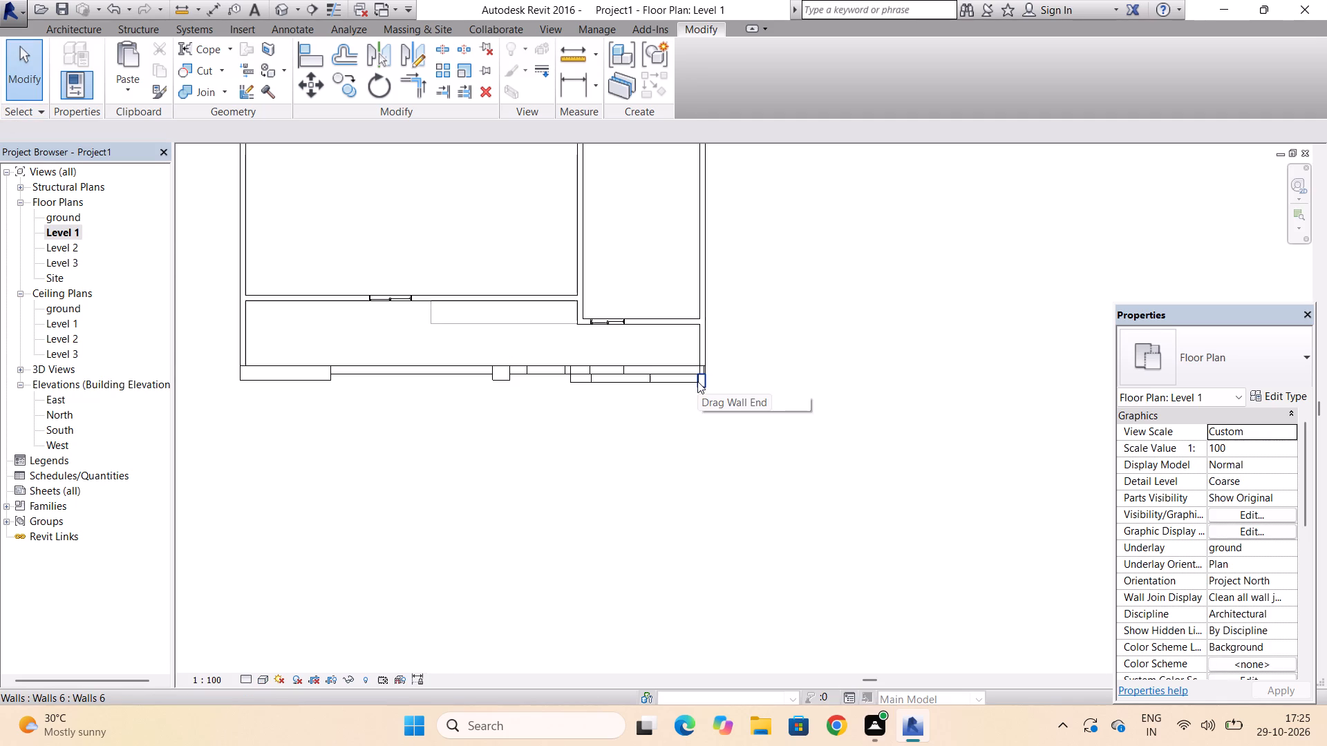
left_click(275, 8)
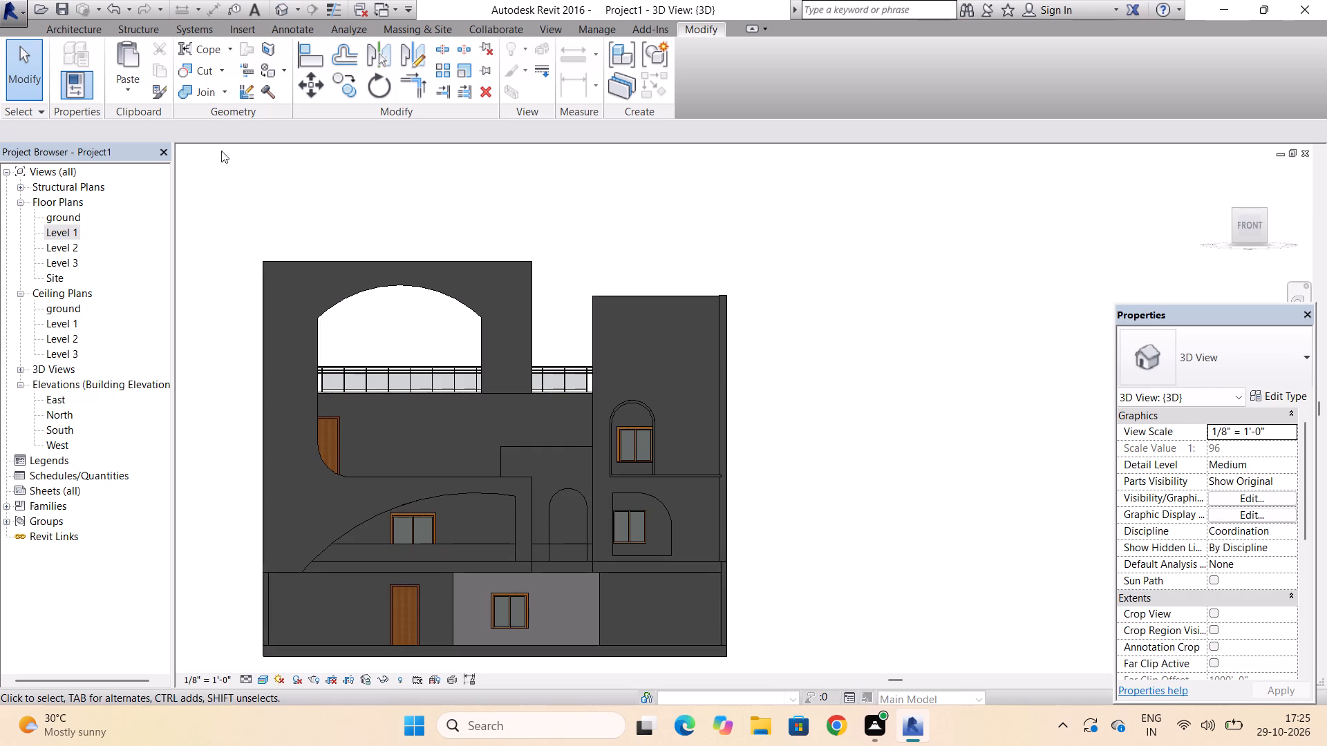
Draw a 900mm Pipe railing on Level 2, about 32' 8" long, along the balcony's front edge from the wall end to the projecting bay.
double_click(64, 242)
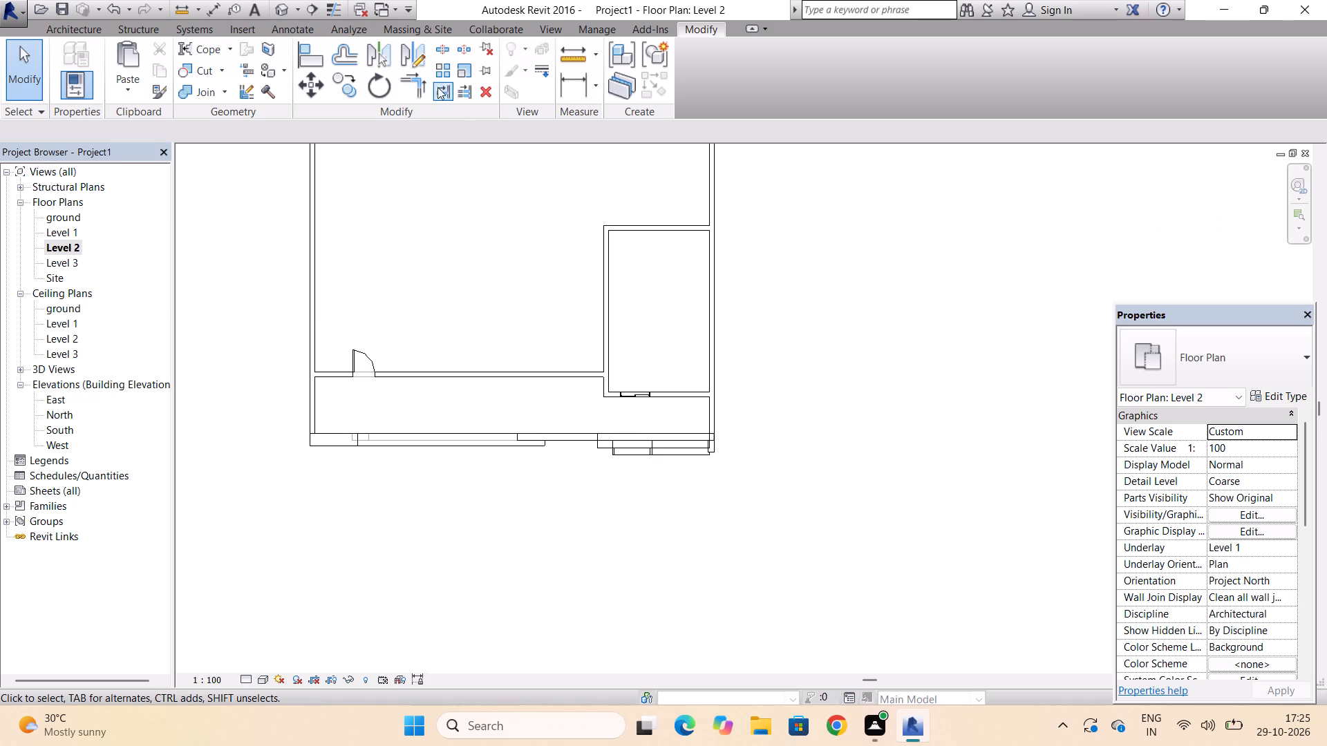
left_click(84, 32)
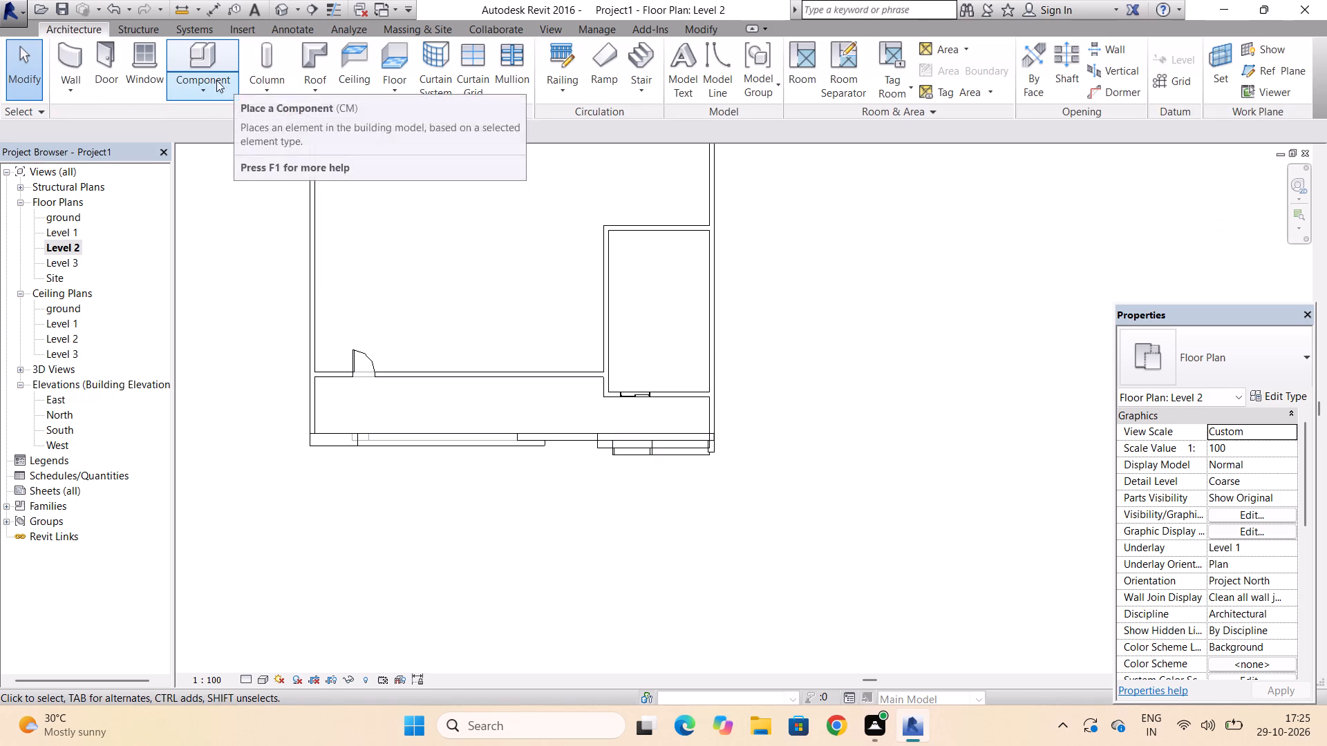
left_click(564, 57)
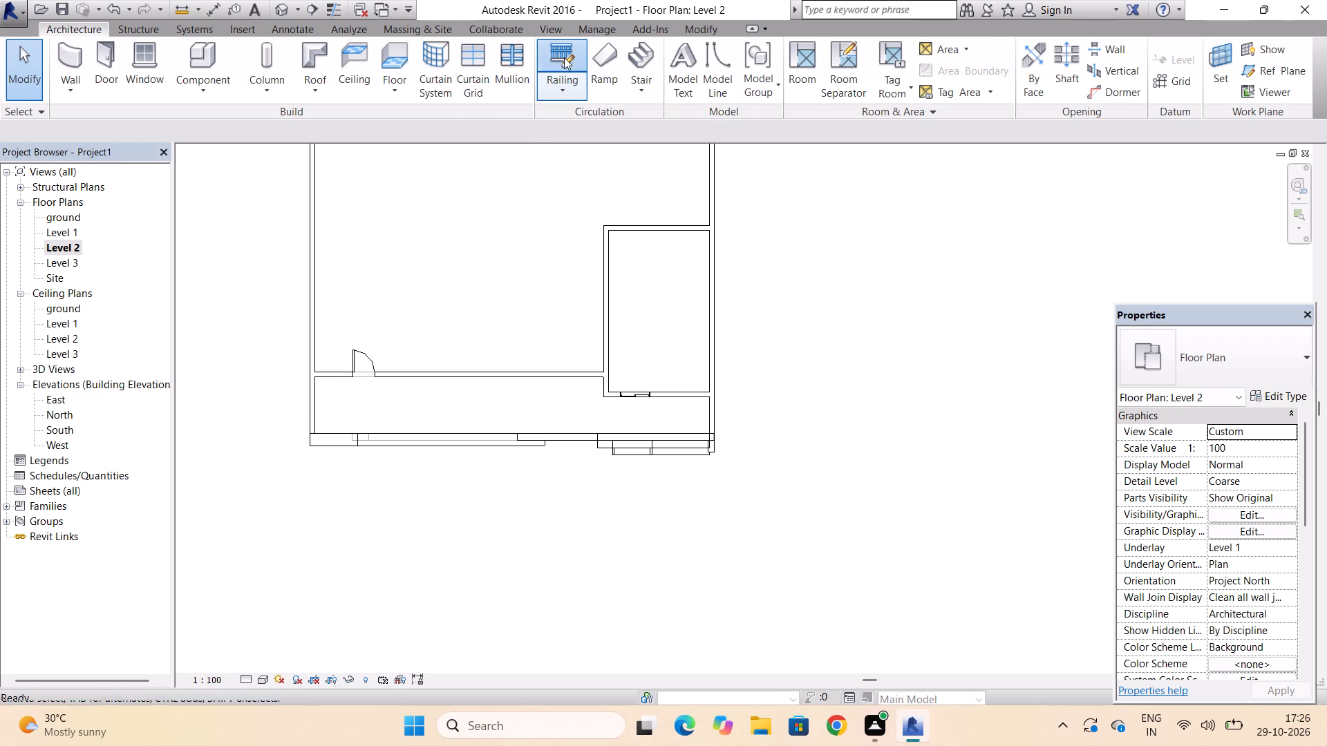
scroll(391, 460, "up", 7)
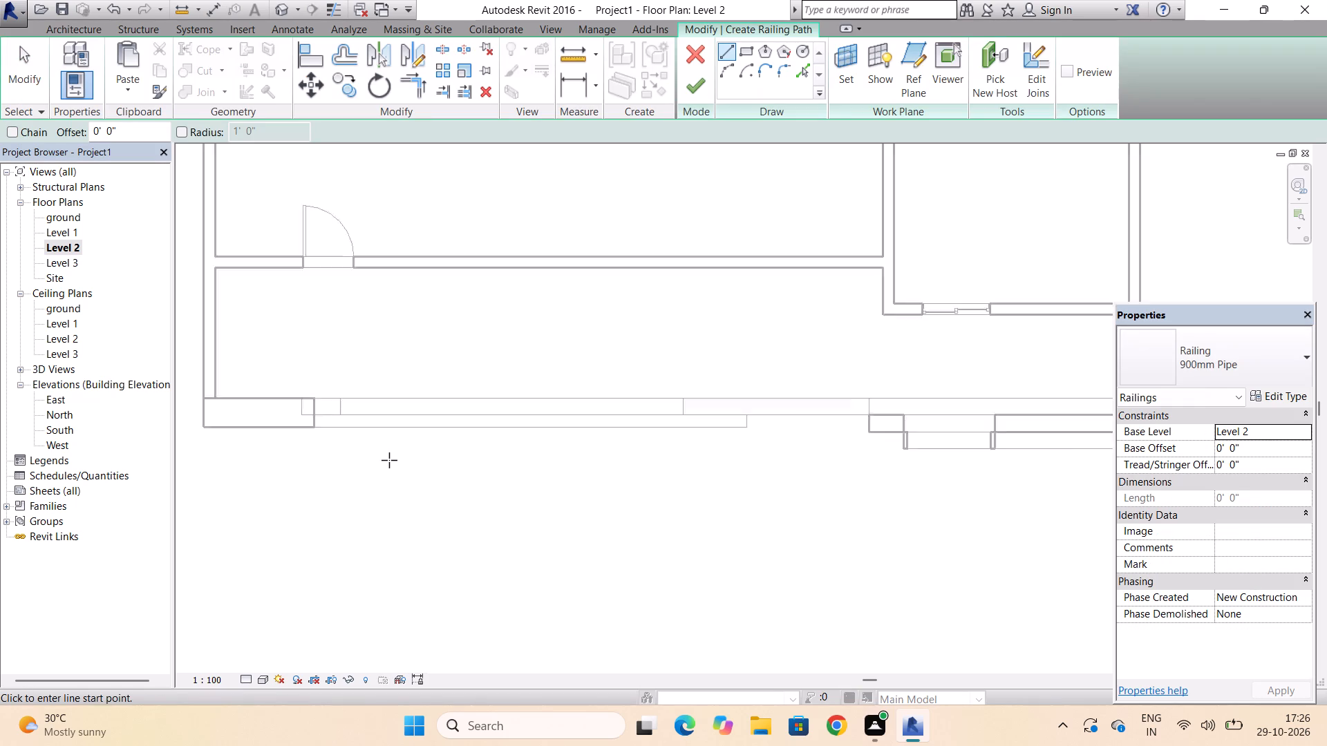
scroll(389, 460, "up", 1)
left_click(294, 385)
scroll(294, 385, "down", 3)
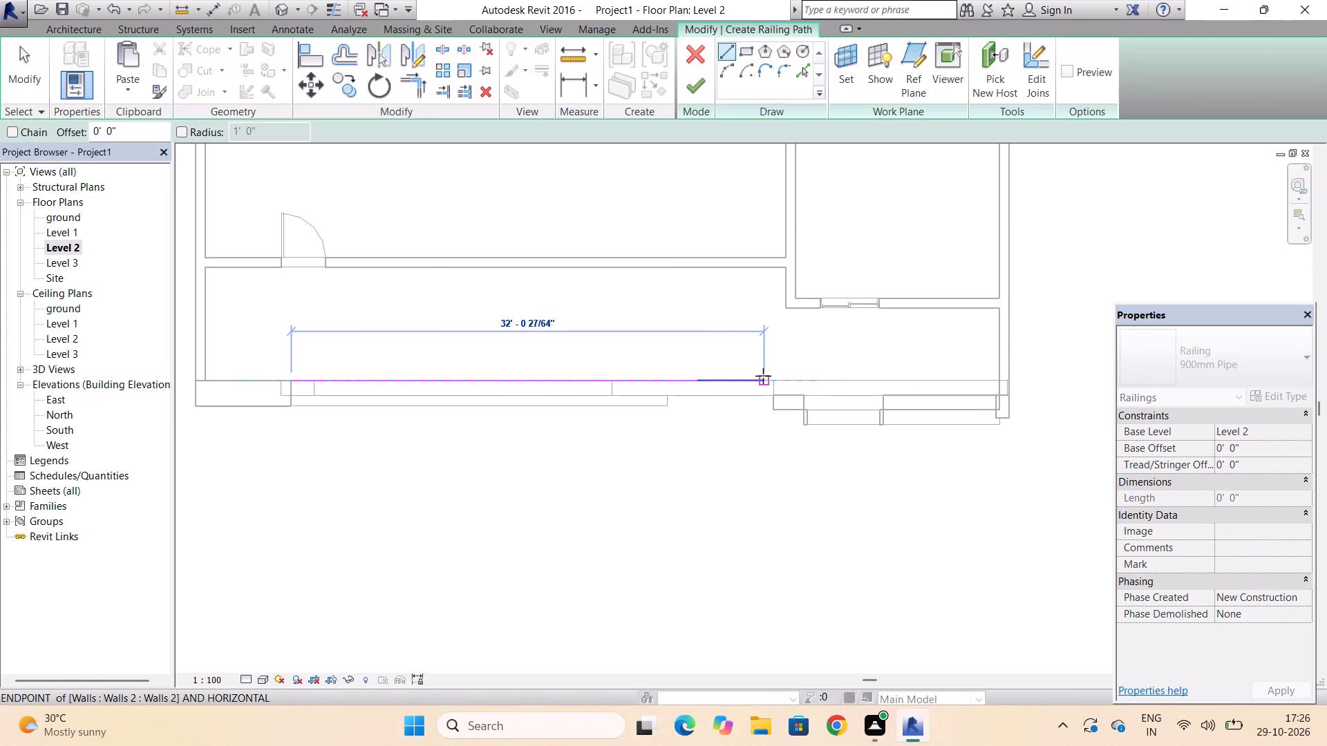
left_click(772, 378)
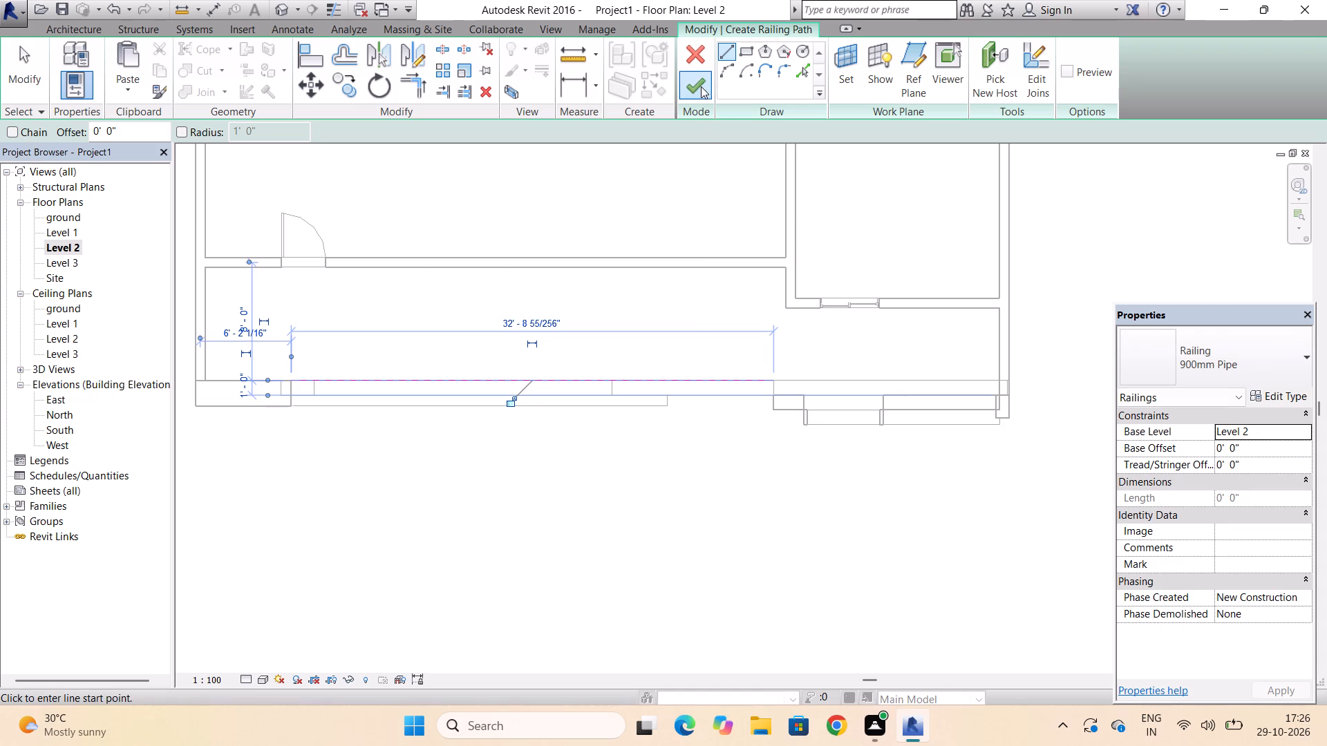
left_click(695, 73)
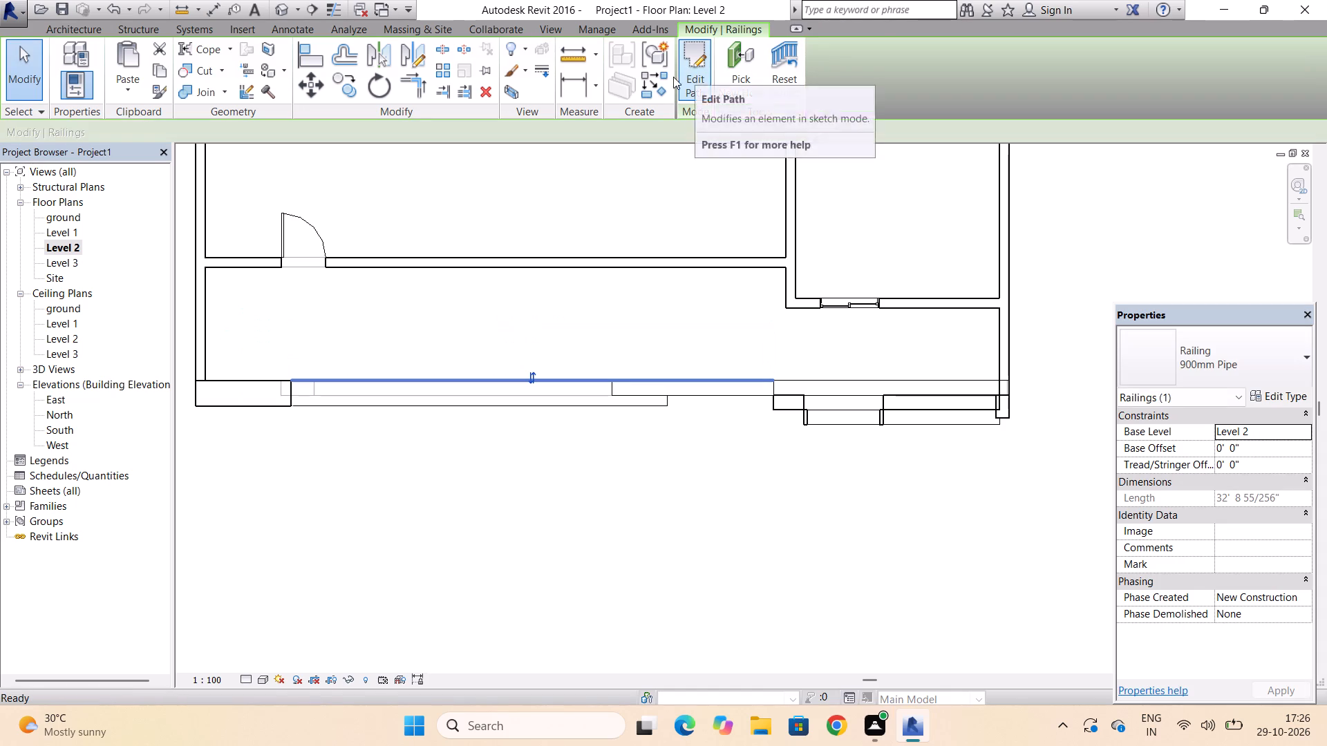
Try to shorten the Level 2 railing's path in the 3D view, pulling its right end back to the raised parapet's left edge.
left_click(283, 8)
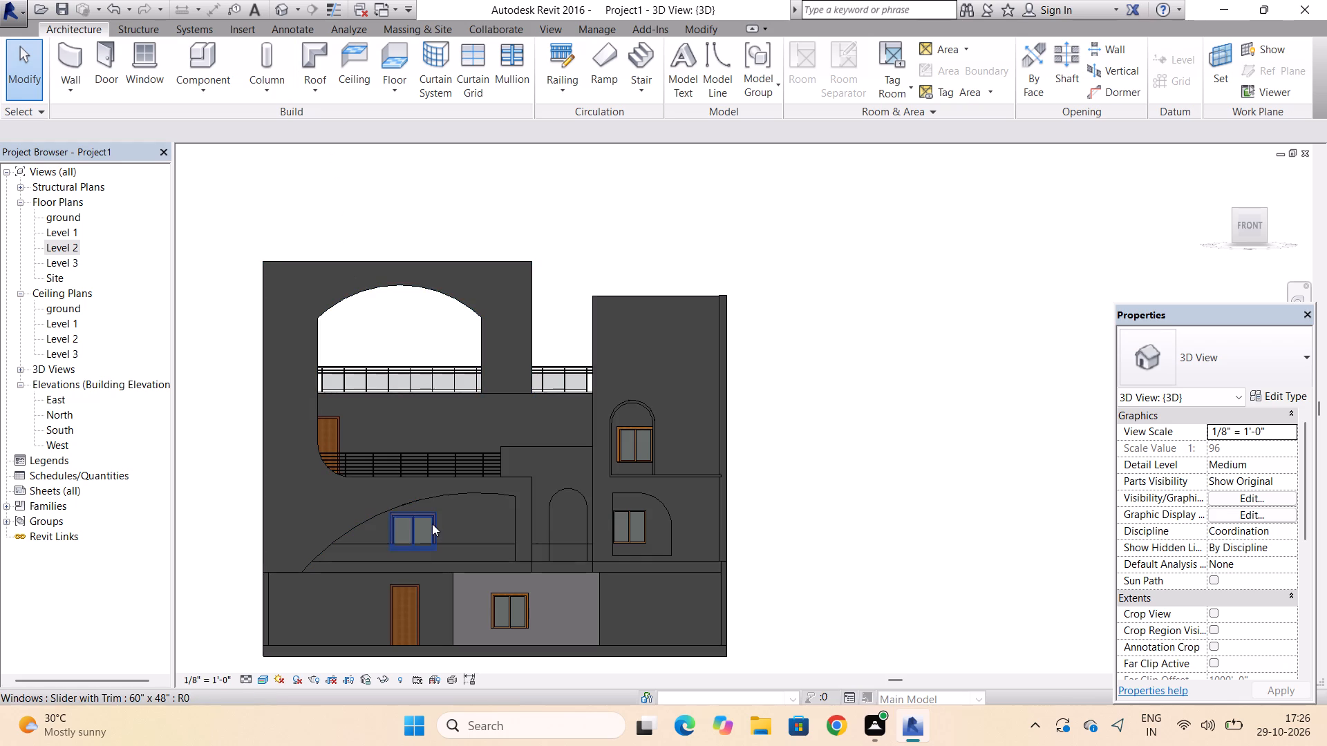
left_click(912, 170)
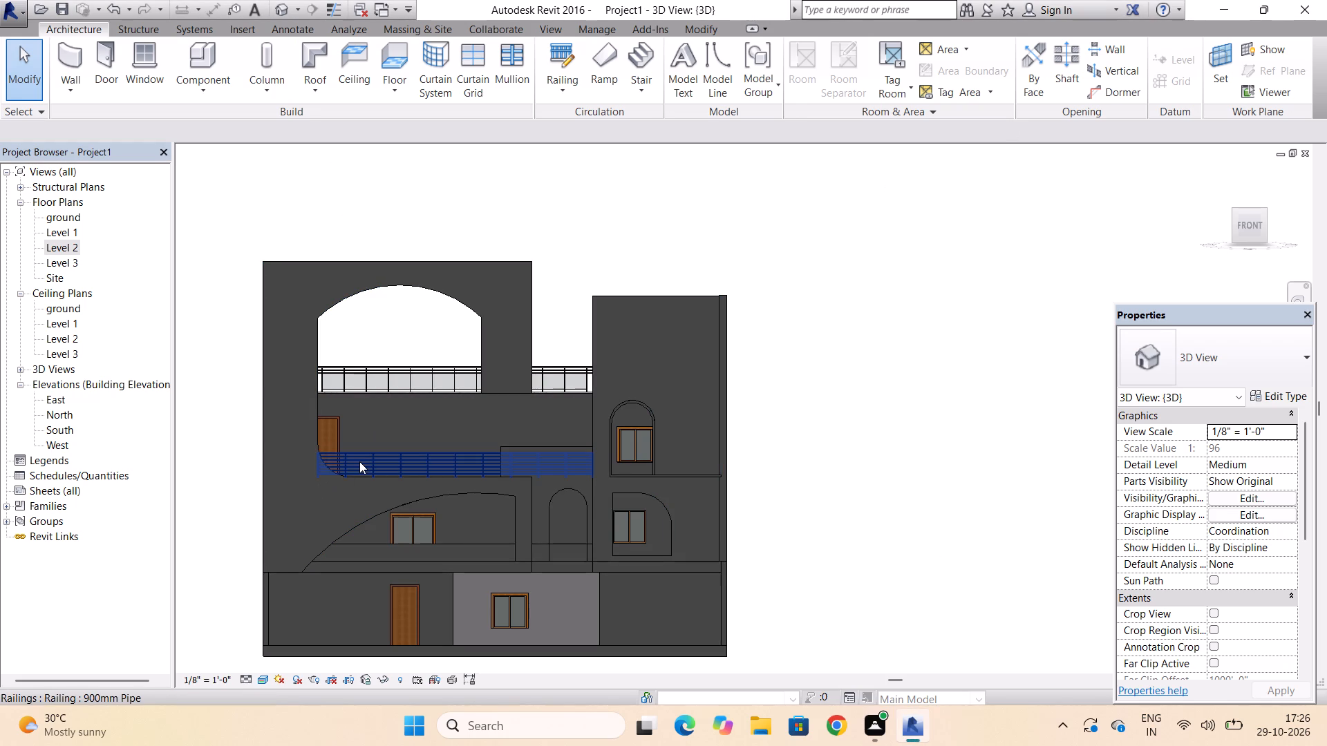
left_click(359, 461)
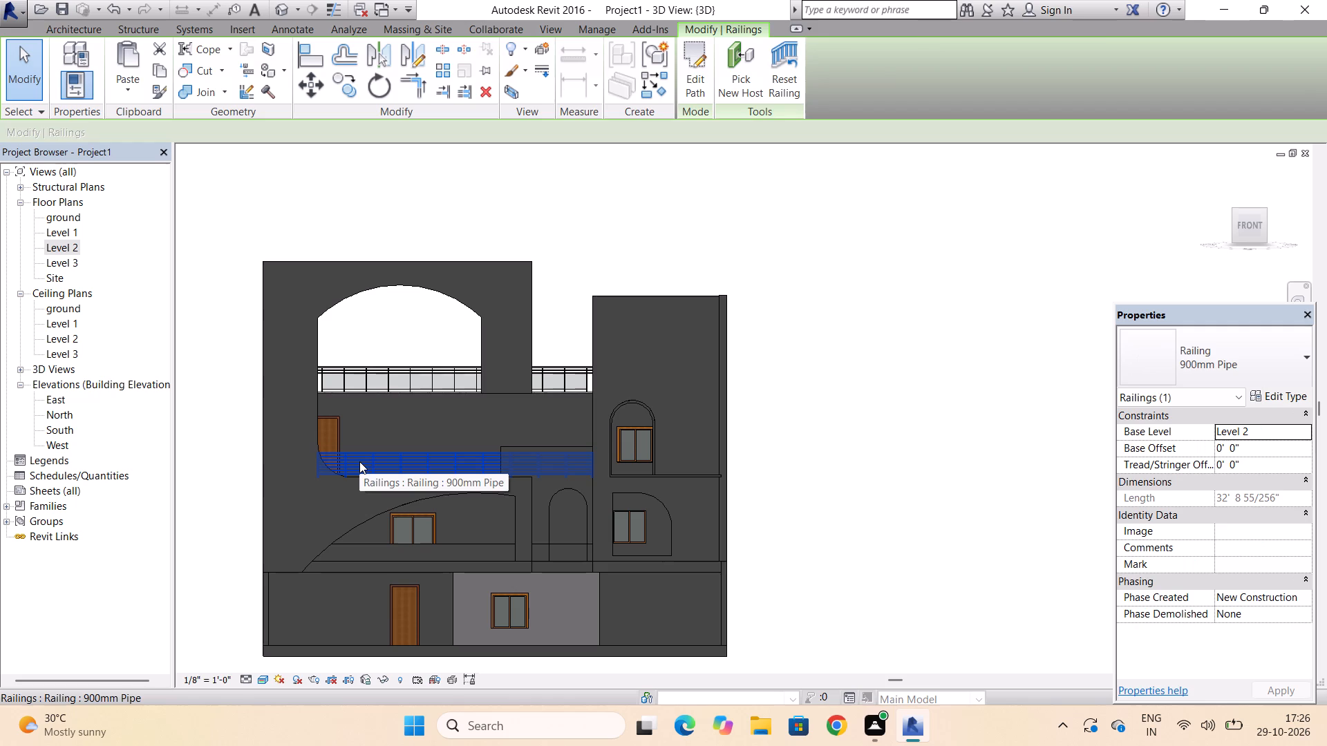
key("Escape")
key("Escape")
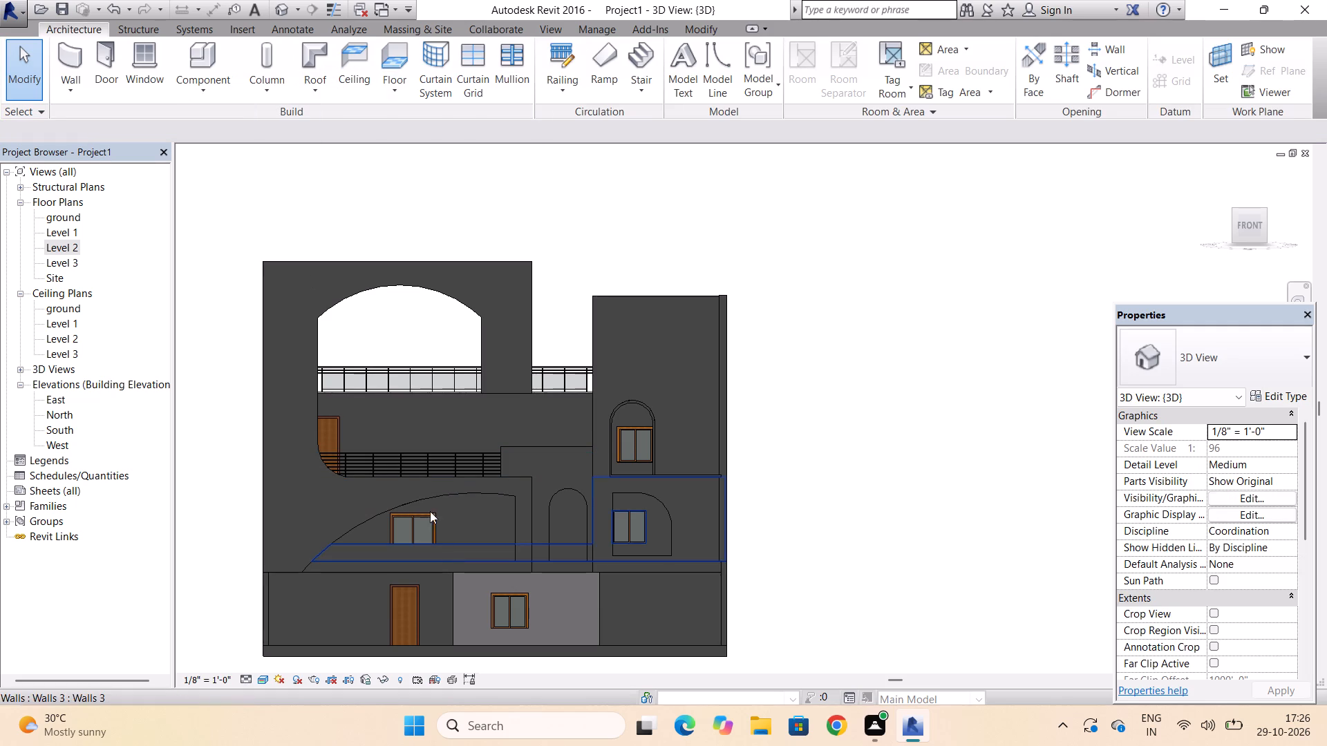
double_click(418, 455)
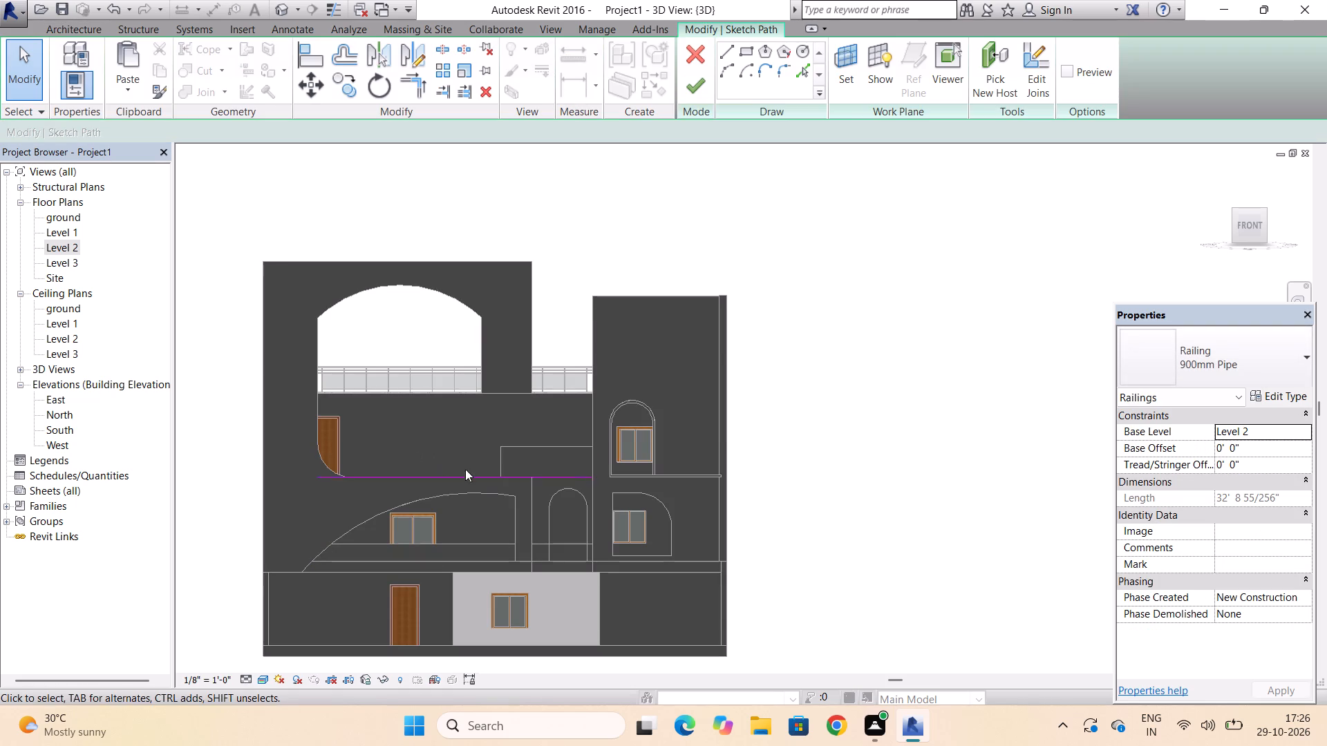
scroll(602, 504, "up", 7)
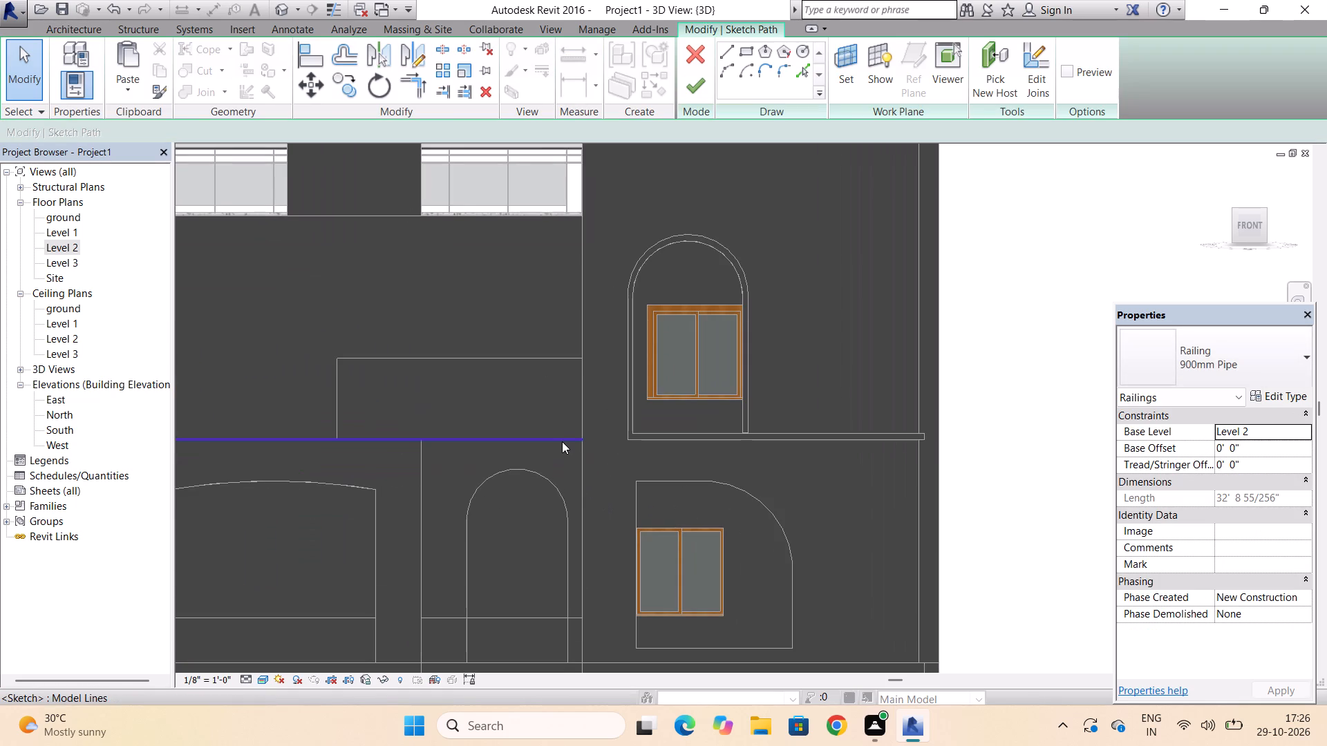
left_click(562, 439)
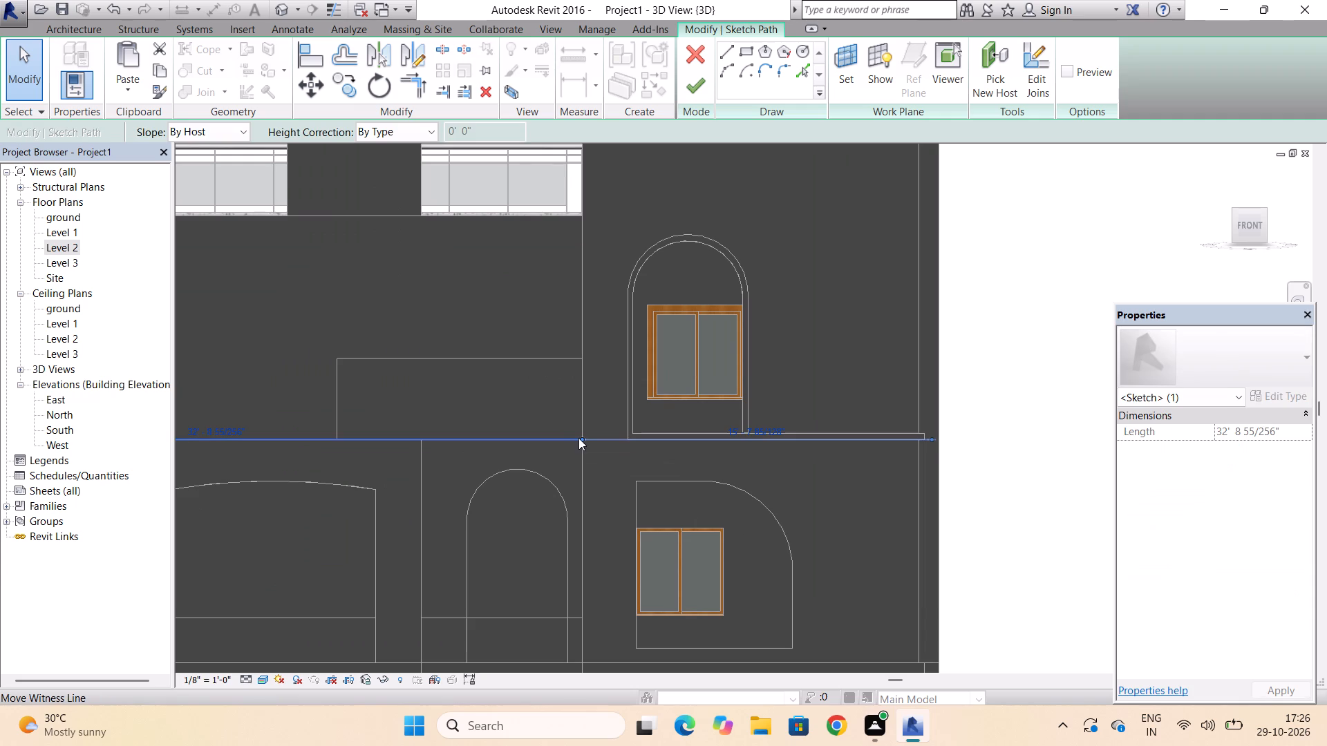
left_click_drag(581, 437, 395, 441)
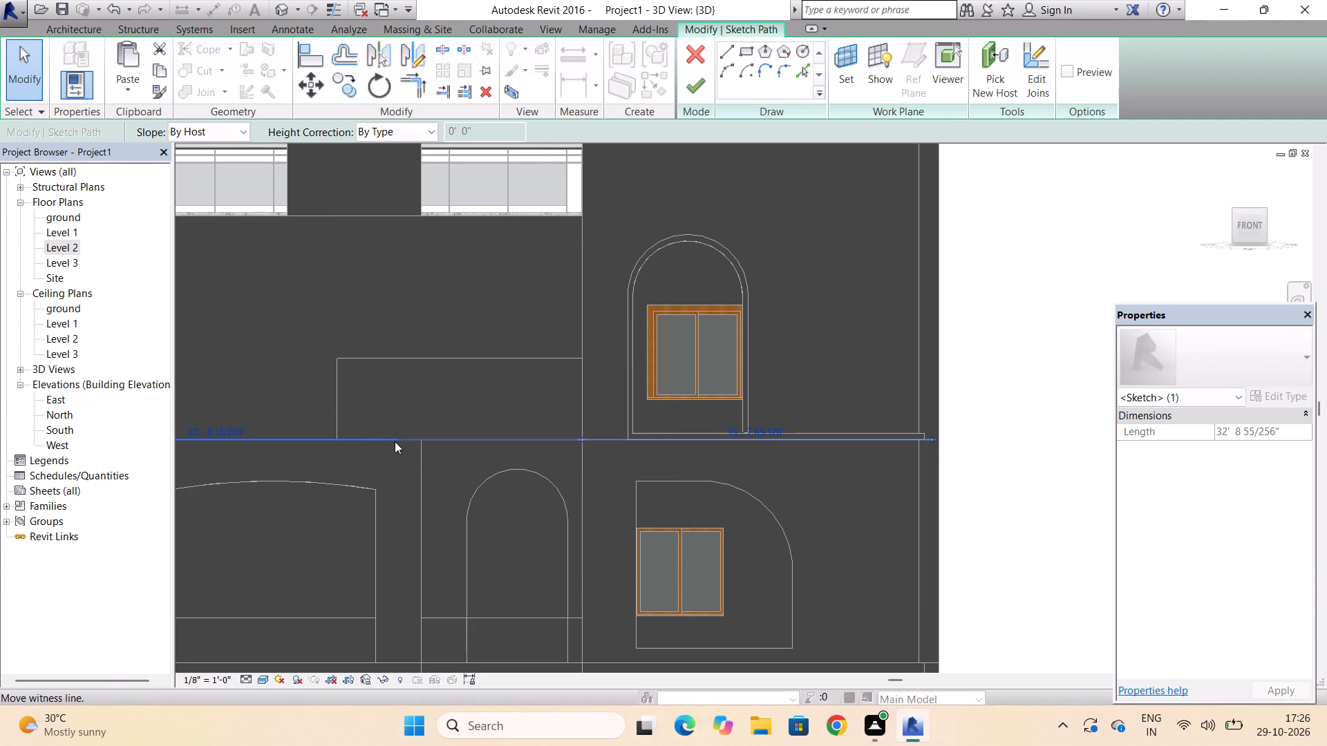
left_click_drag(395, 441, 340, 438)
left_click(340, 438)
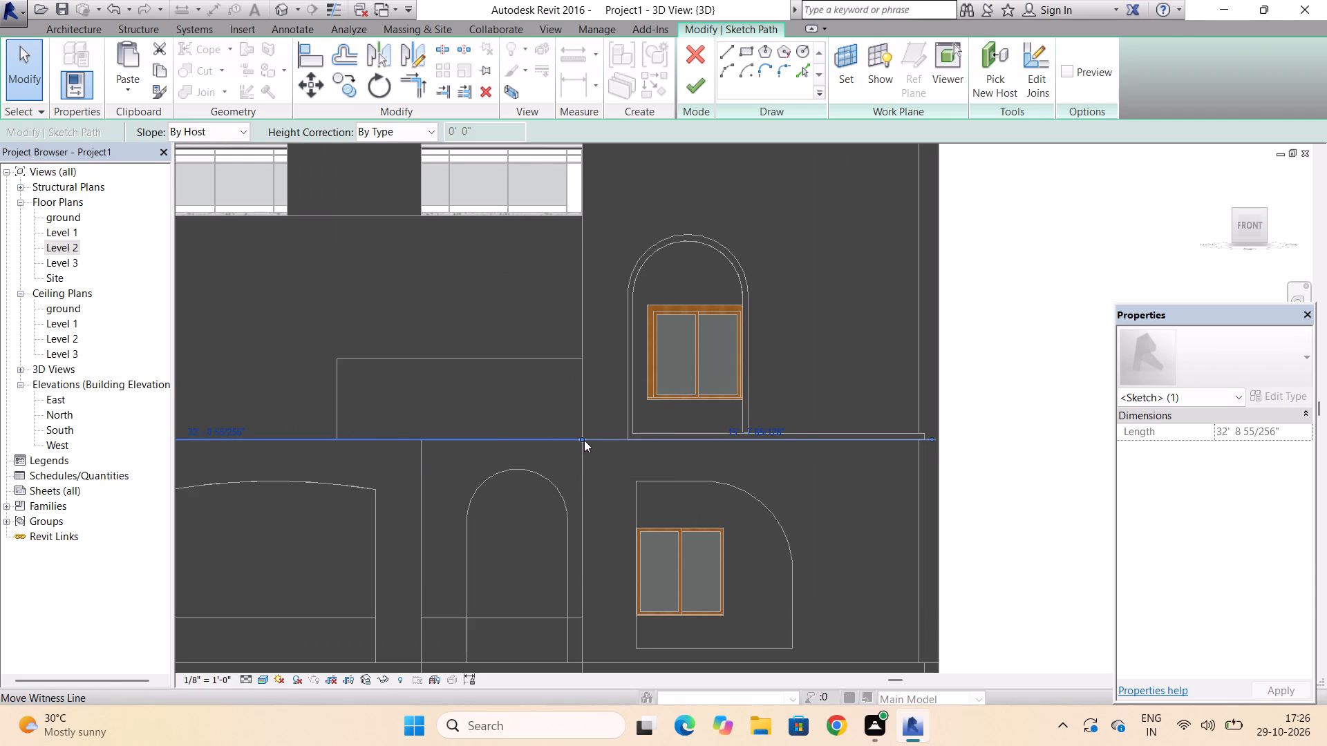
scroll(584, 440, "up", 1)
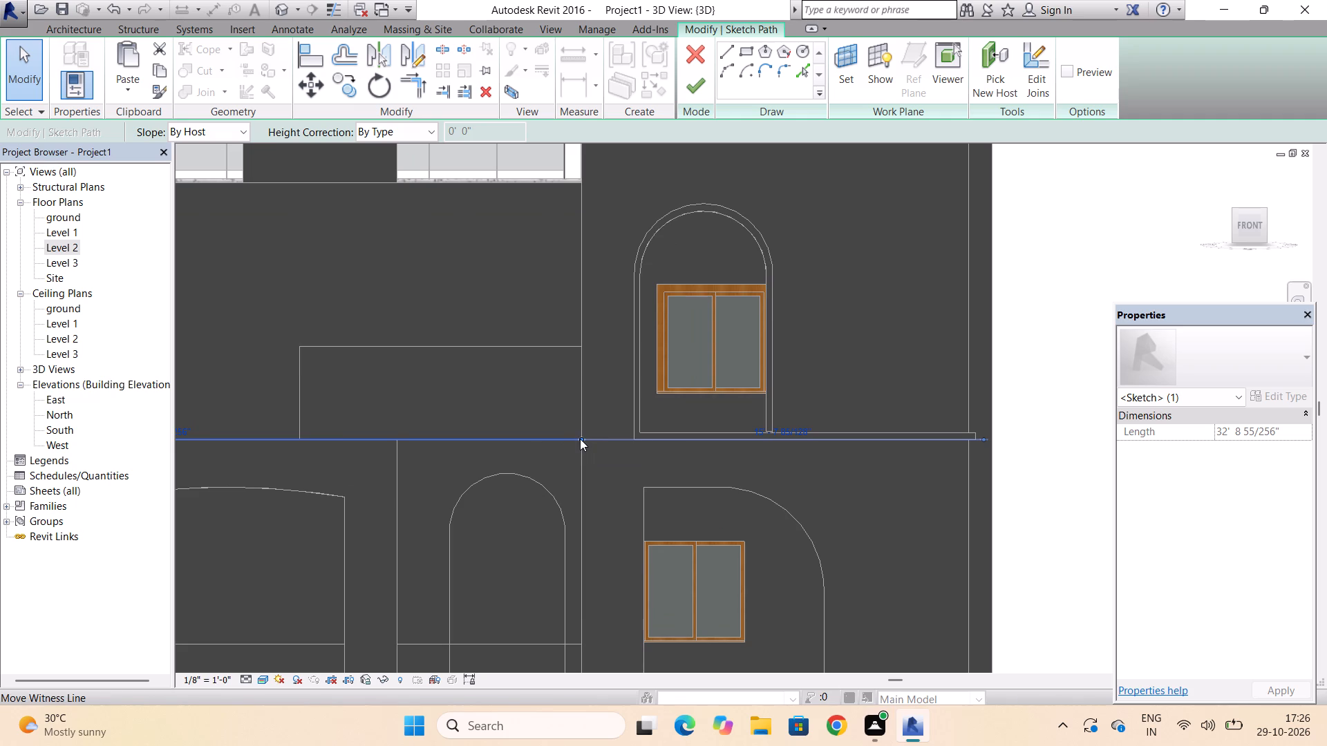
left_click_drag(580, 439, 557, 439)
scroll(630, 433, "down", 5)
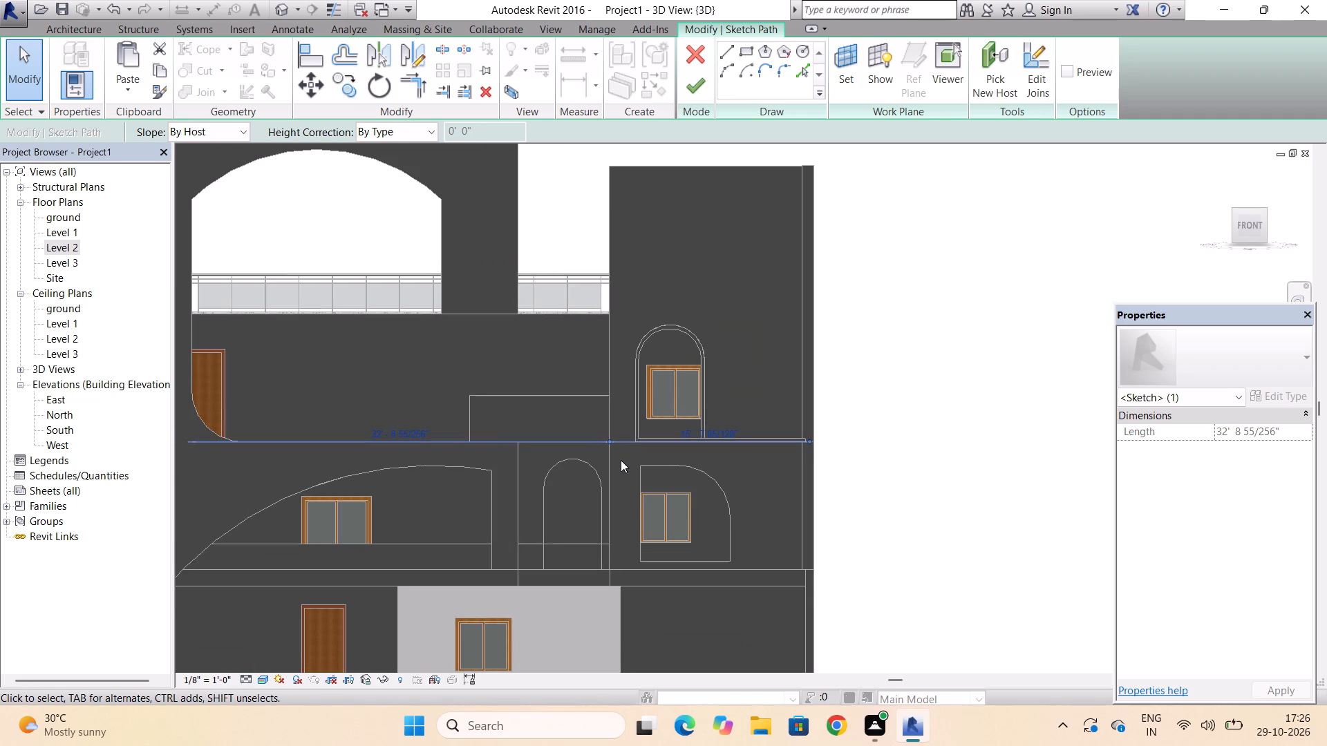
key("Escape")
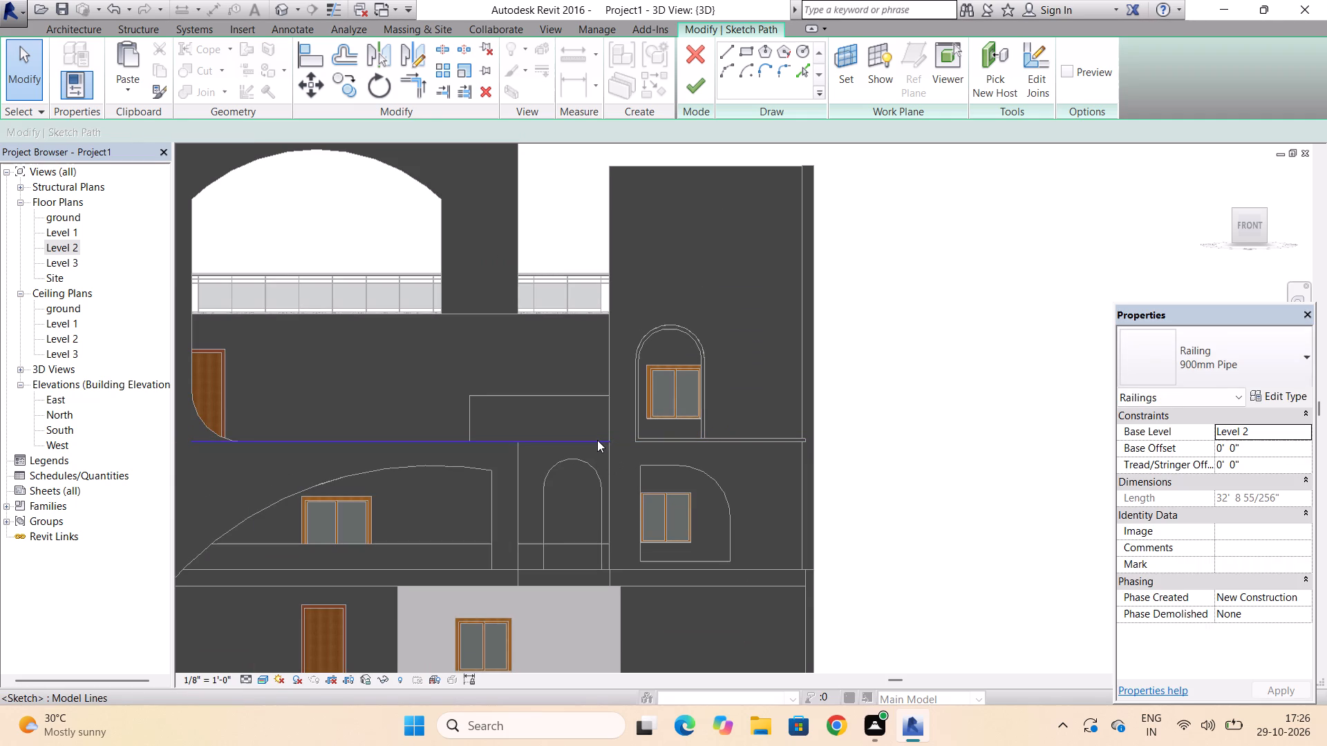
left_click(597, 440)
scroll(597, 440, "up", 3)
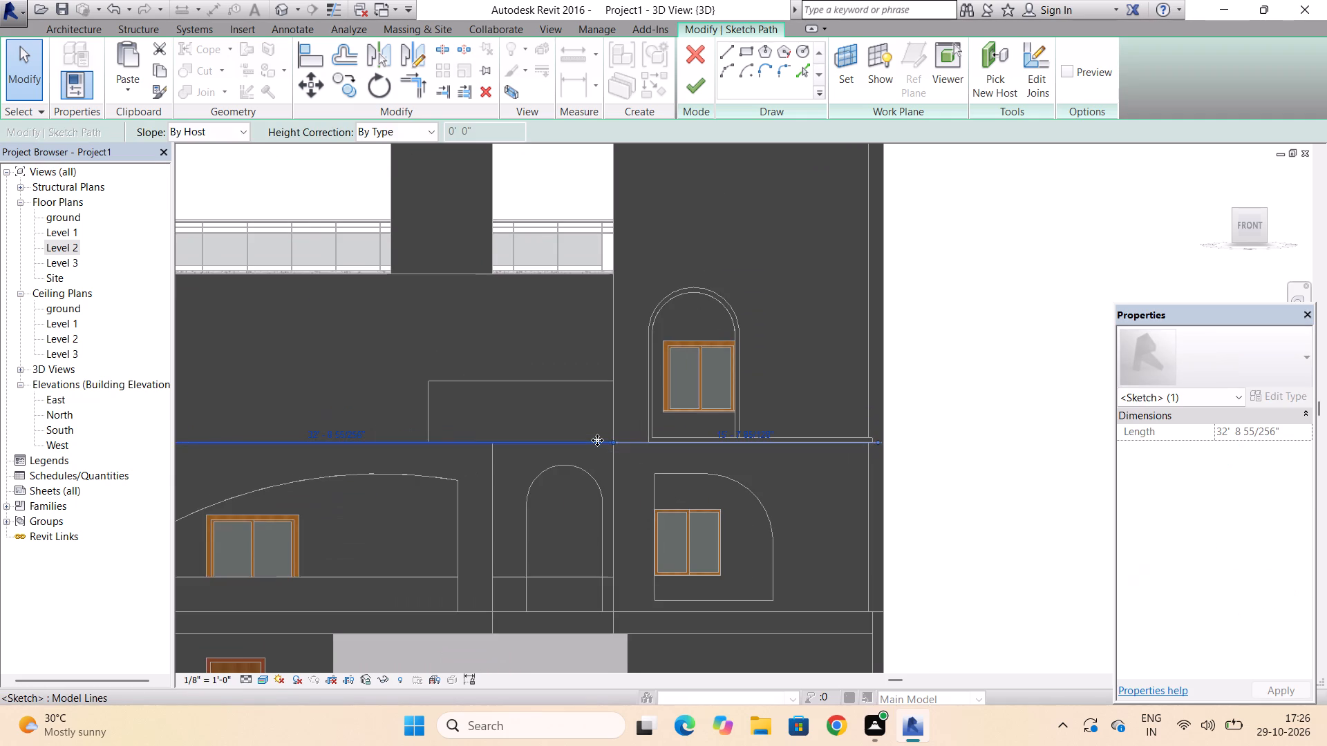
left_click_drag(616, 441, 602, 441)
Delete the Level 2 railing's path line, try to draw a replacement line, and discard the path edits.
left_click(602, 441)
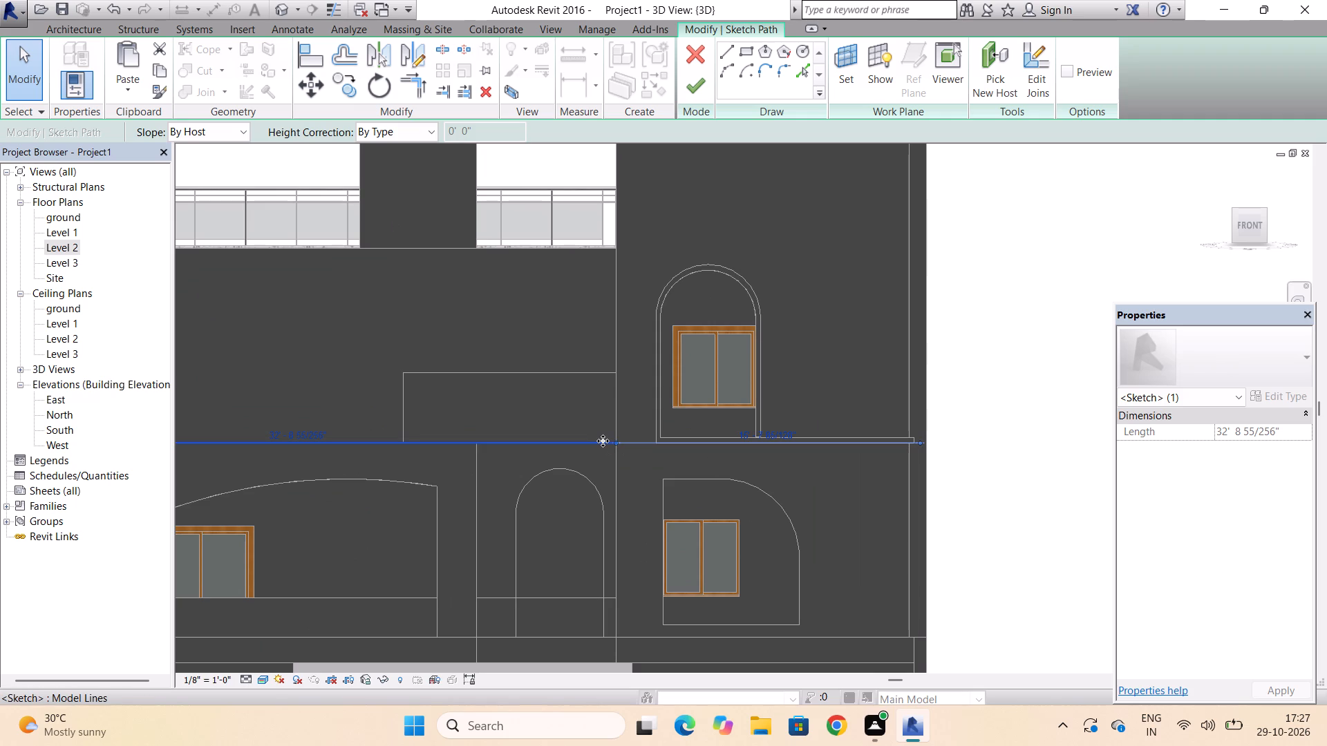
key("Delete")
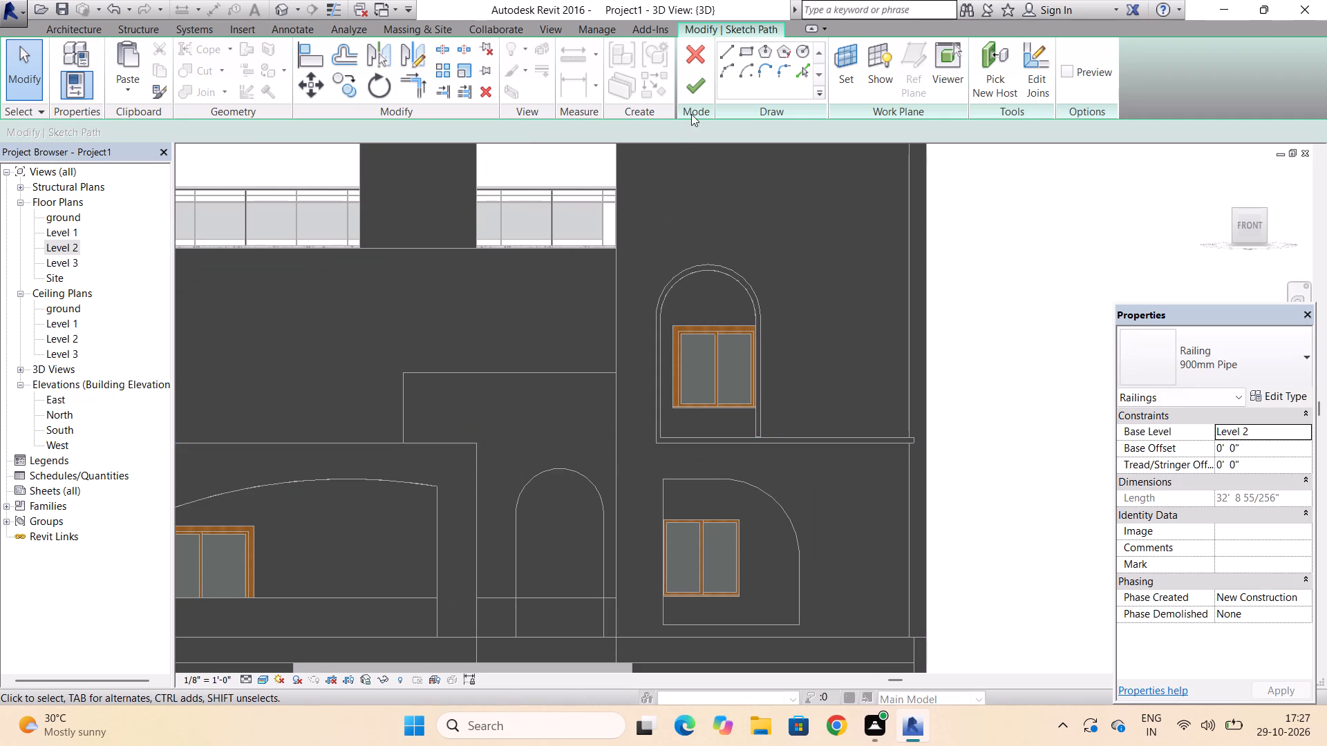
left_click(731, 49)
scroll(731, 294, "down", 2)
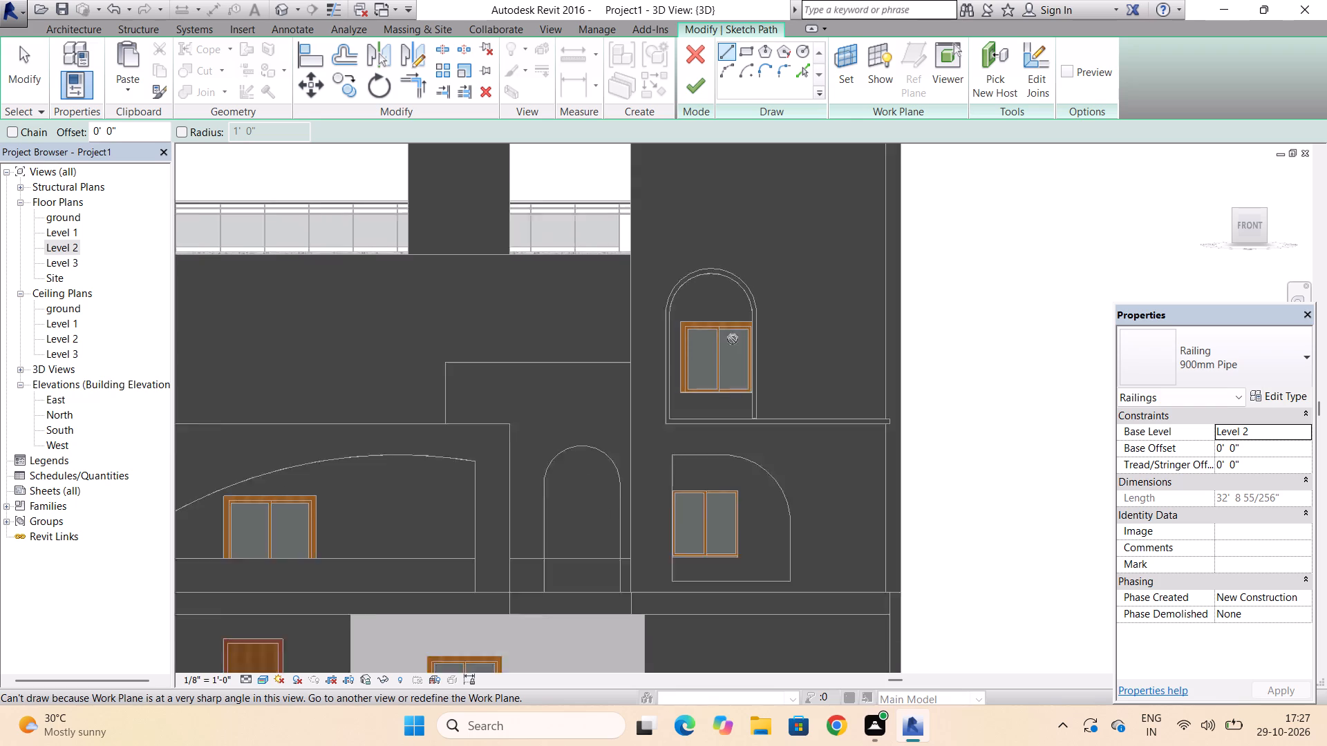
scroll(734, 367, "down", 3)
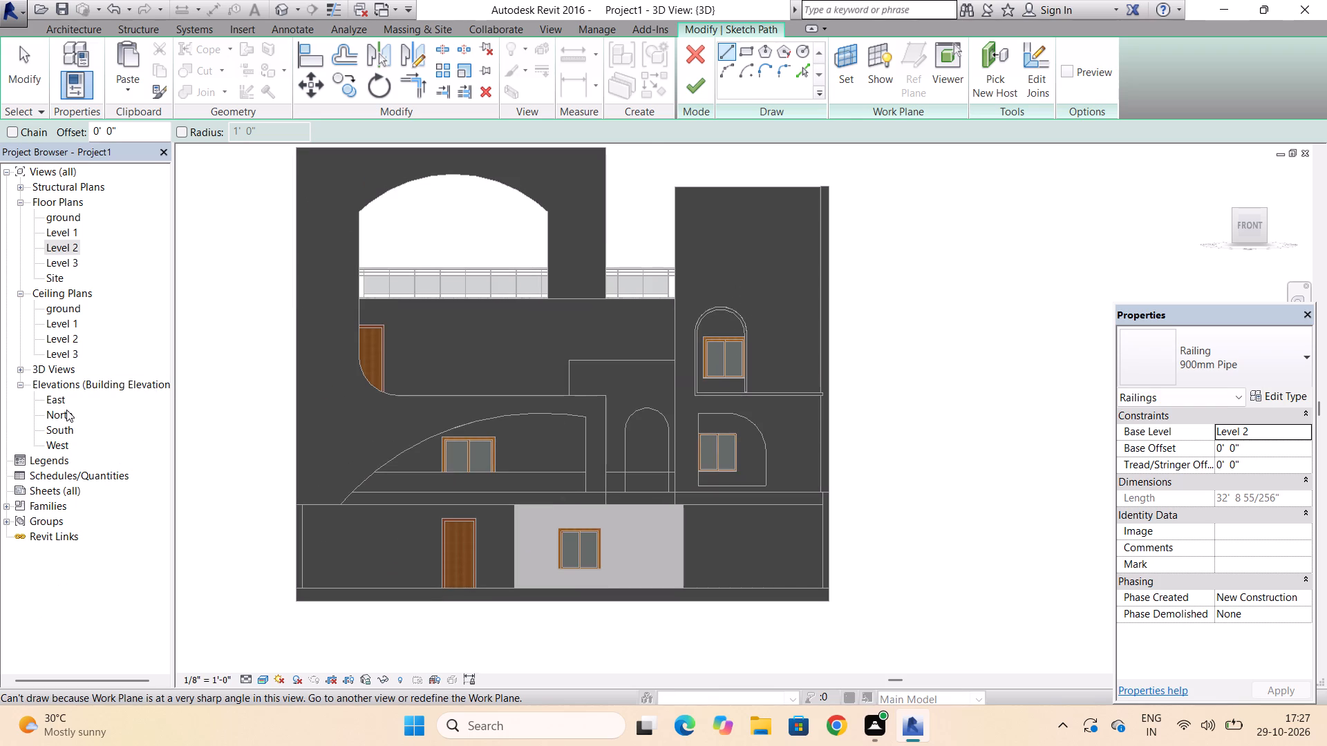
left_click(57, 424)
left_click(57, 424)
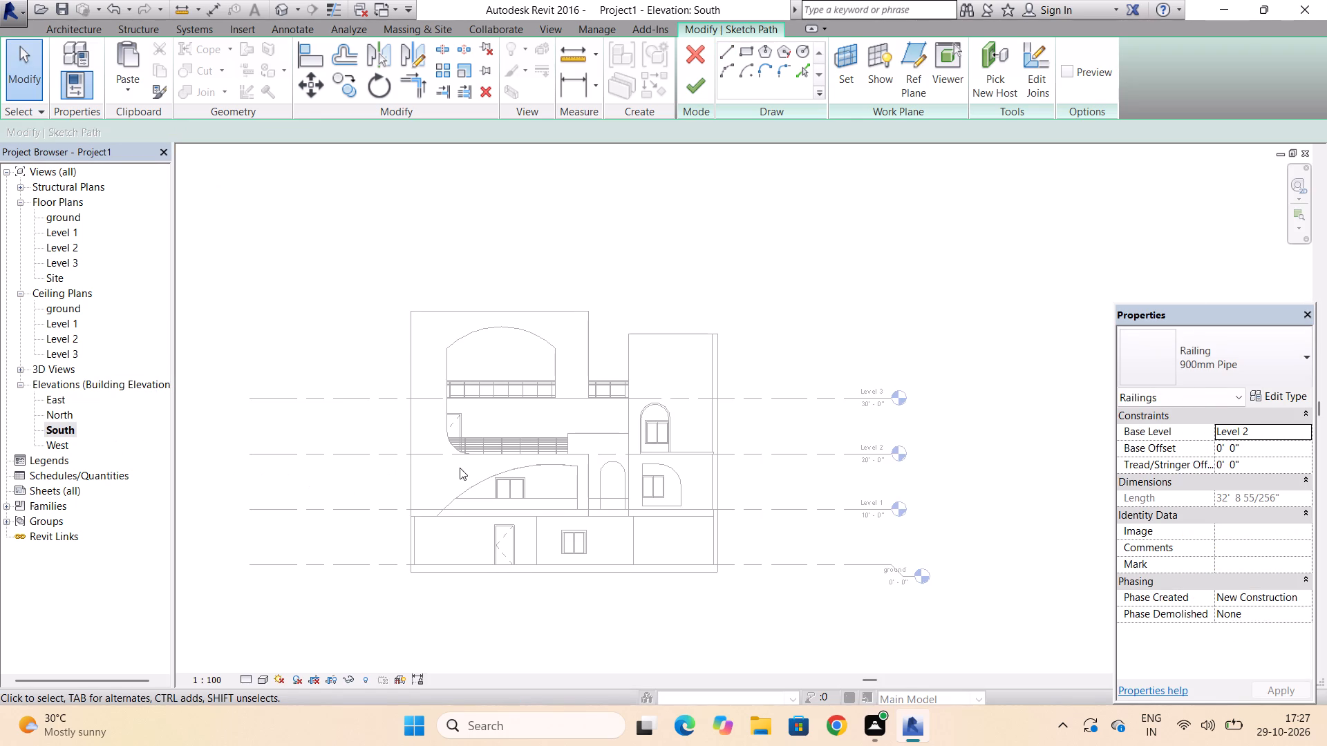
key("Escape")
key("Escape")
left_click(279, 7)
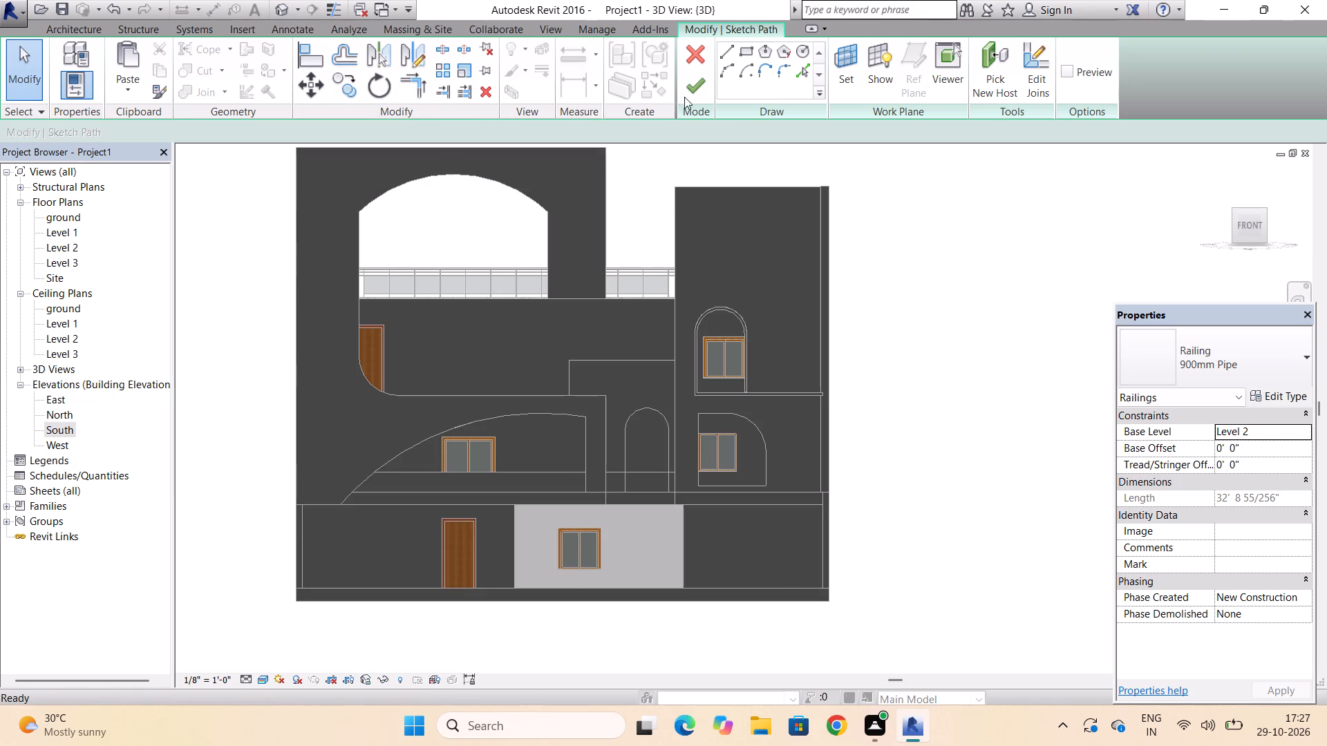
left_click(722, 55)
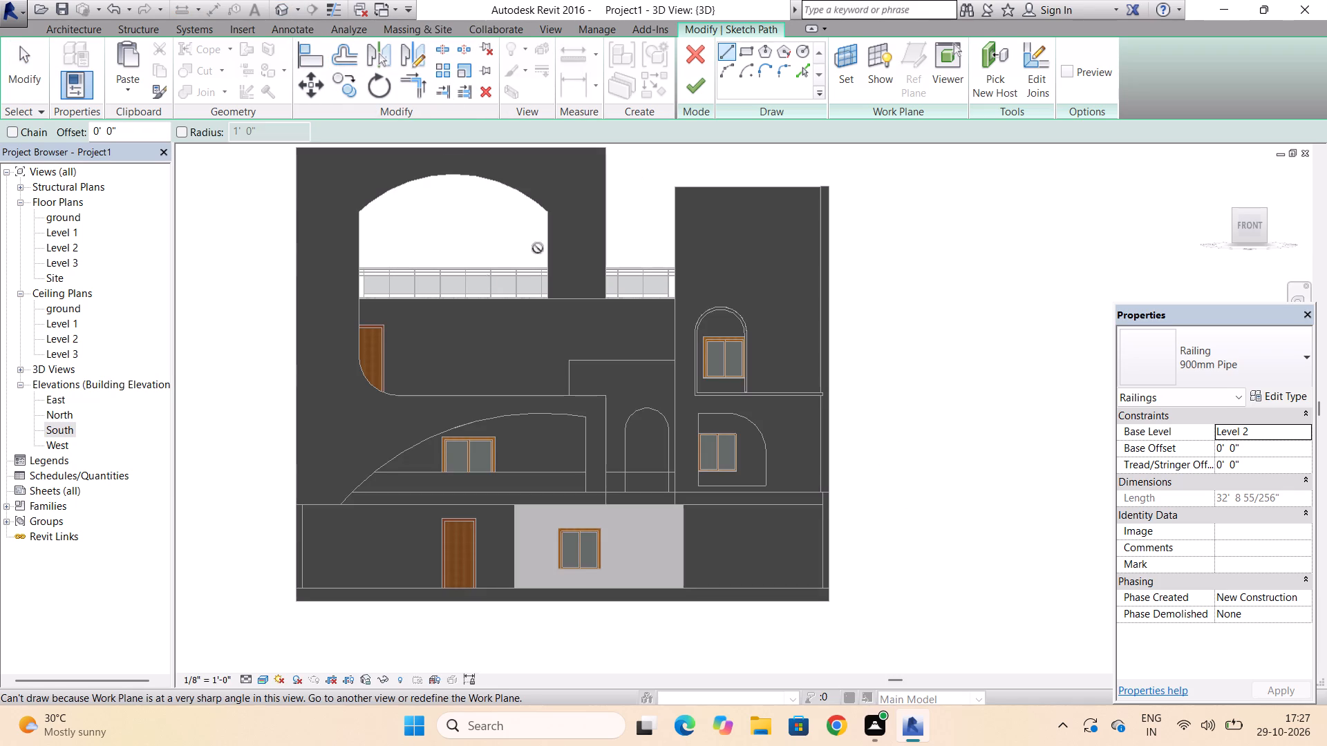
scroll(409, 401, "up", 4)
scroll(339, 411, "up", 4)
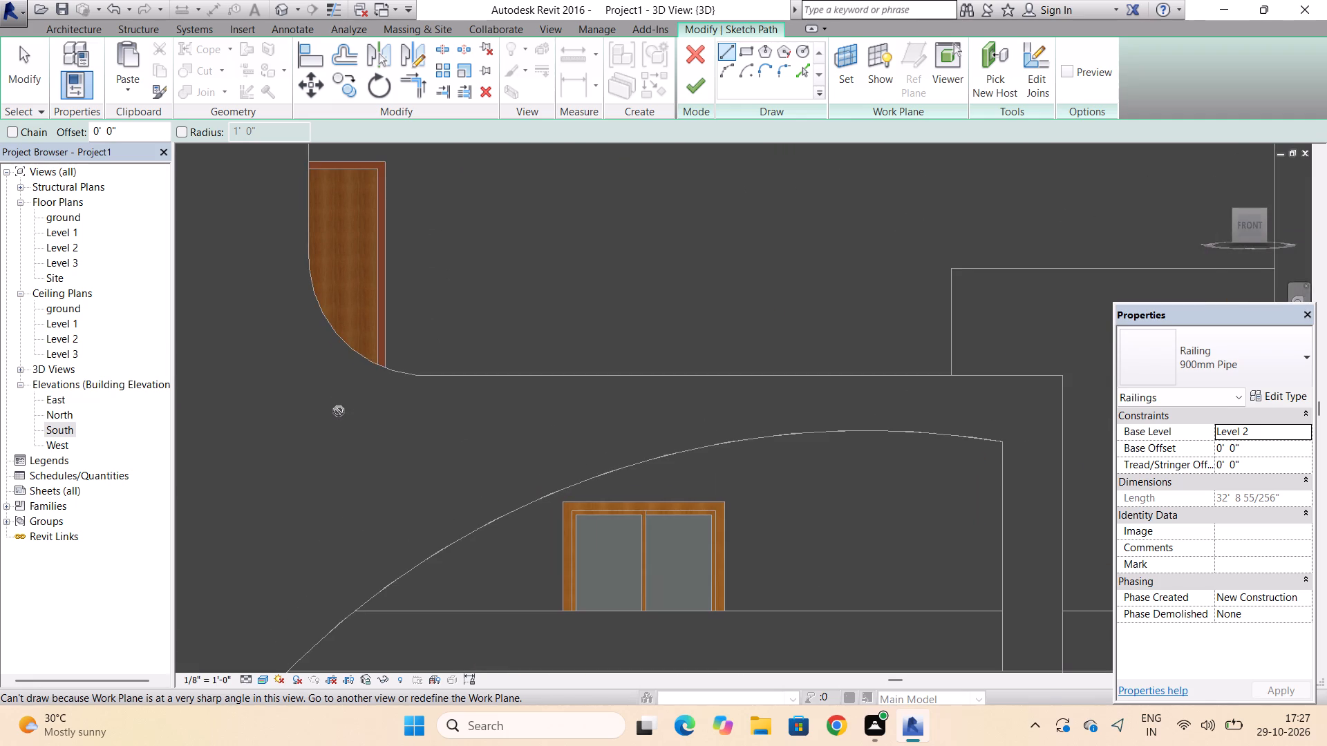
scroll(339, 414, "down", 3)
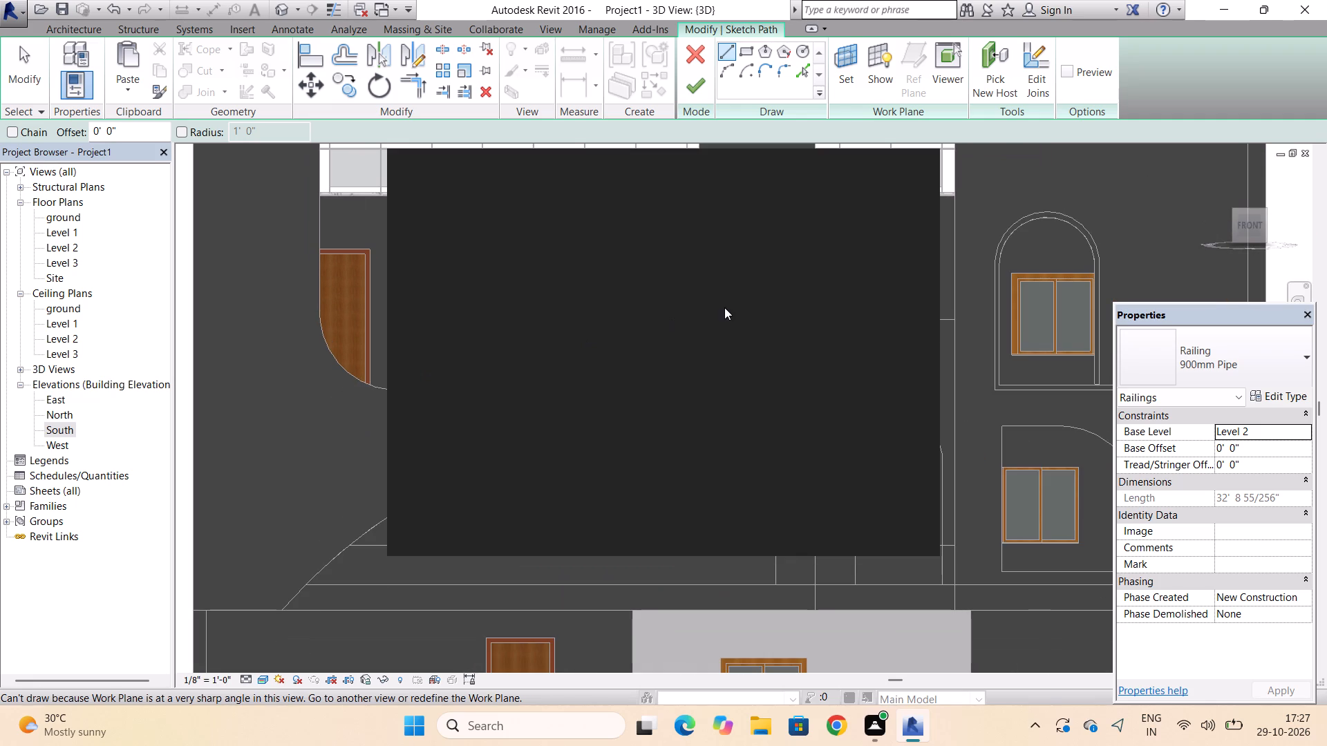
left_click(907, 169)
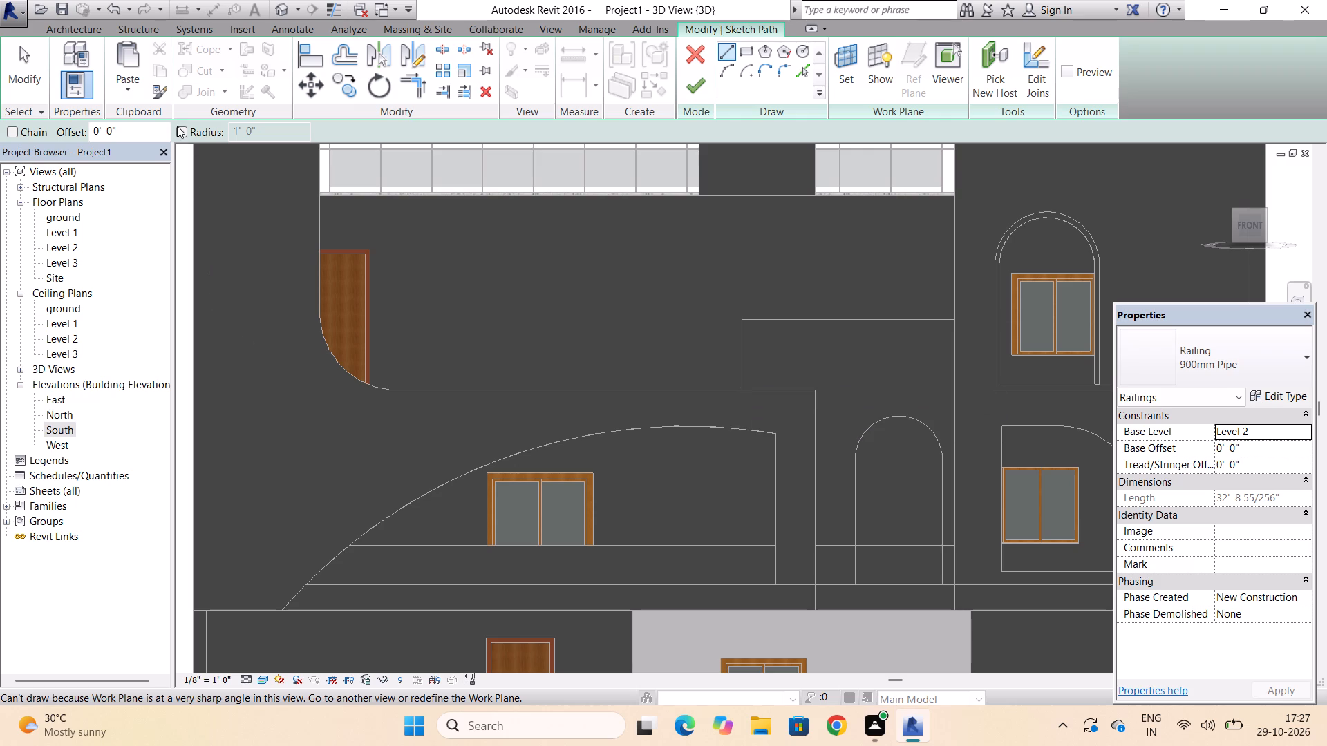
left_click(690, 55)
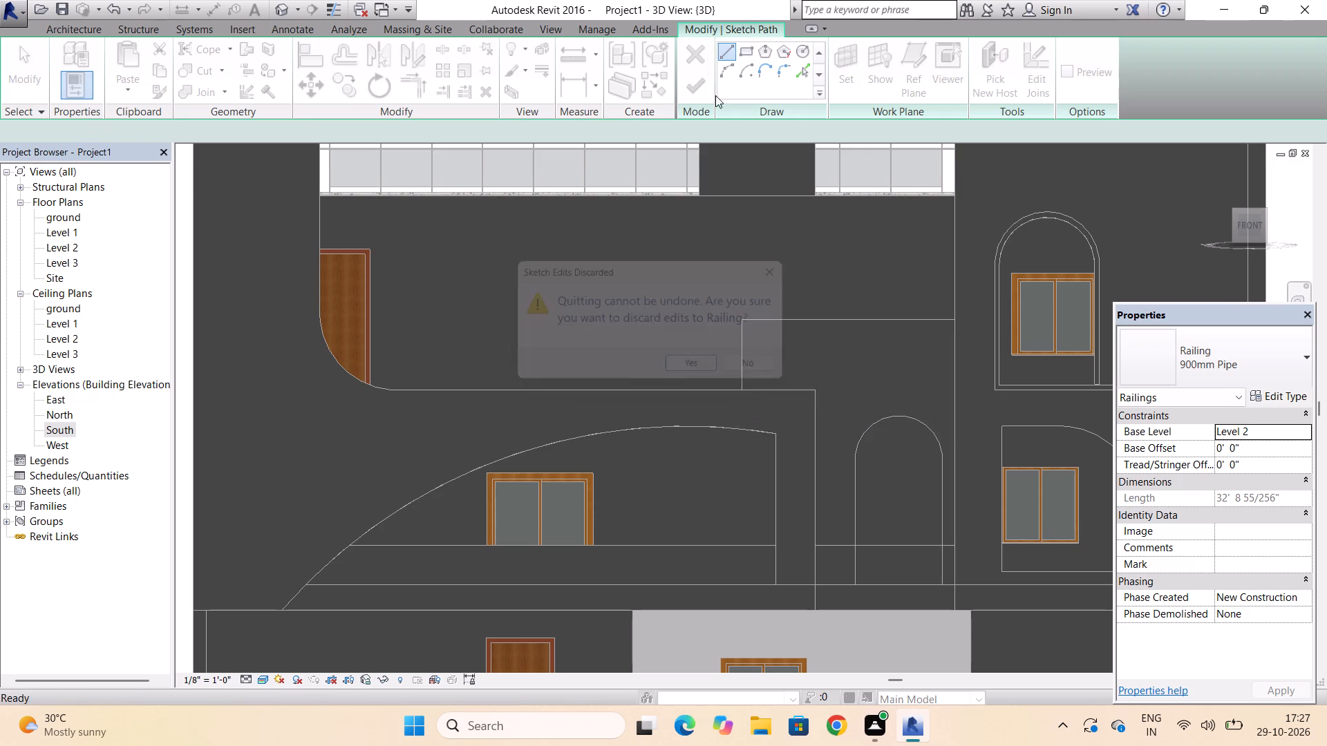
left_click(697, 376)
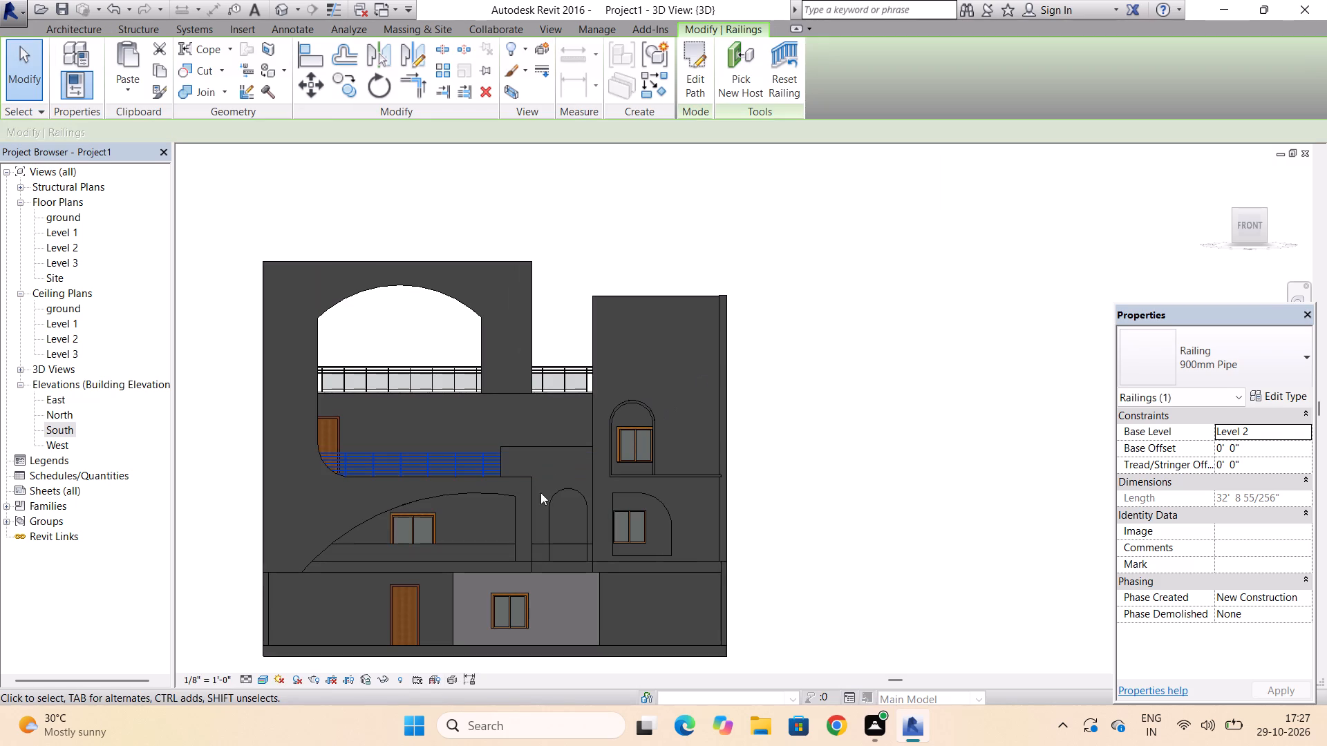
Shorten the Level 2 railing's path to about 21' 8" in the Level 2 floor plan, ending it at the raised parapet's near edge.
left_click(482, 463)
triple_click(482, 463)
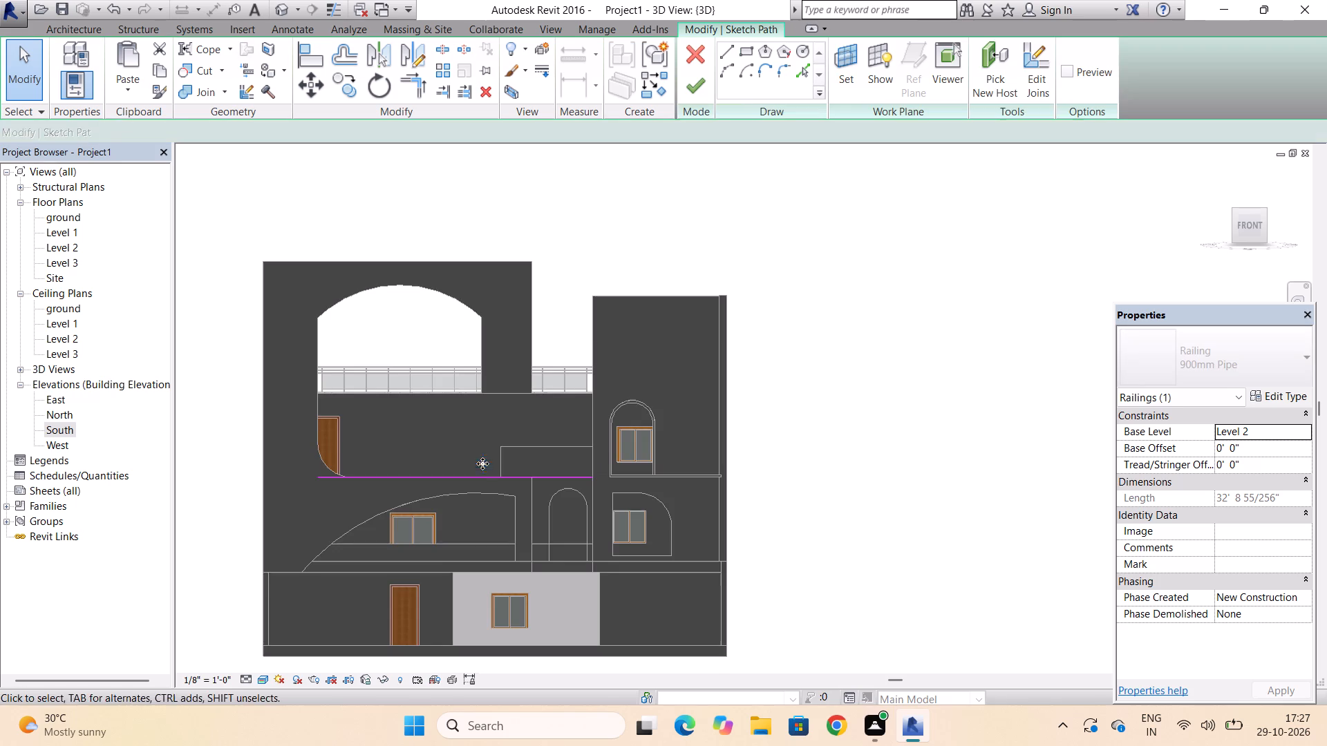
left_click(482, 463)
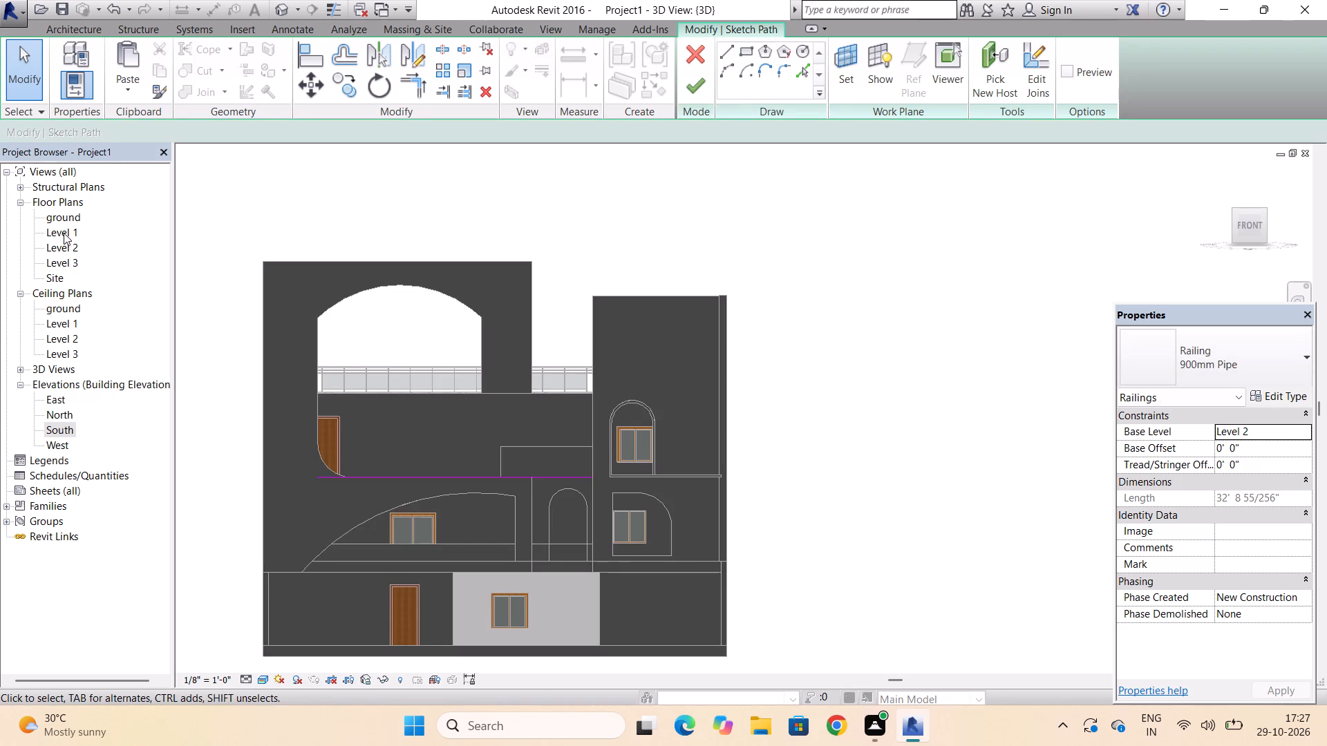
left_click(63, 251)
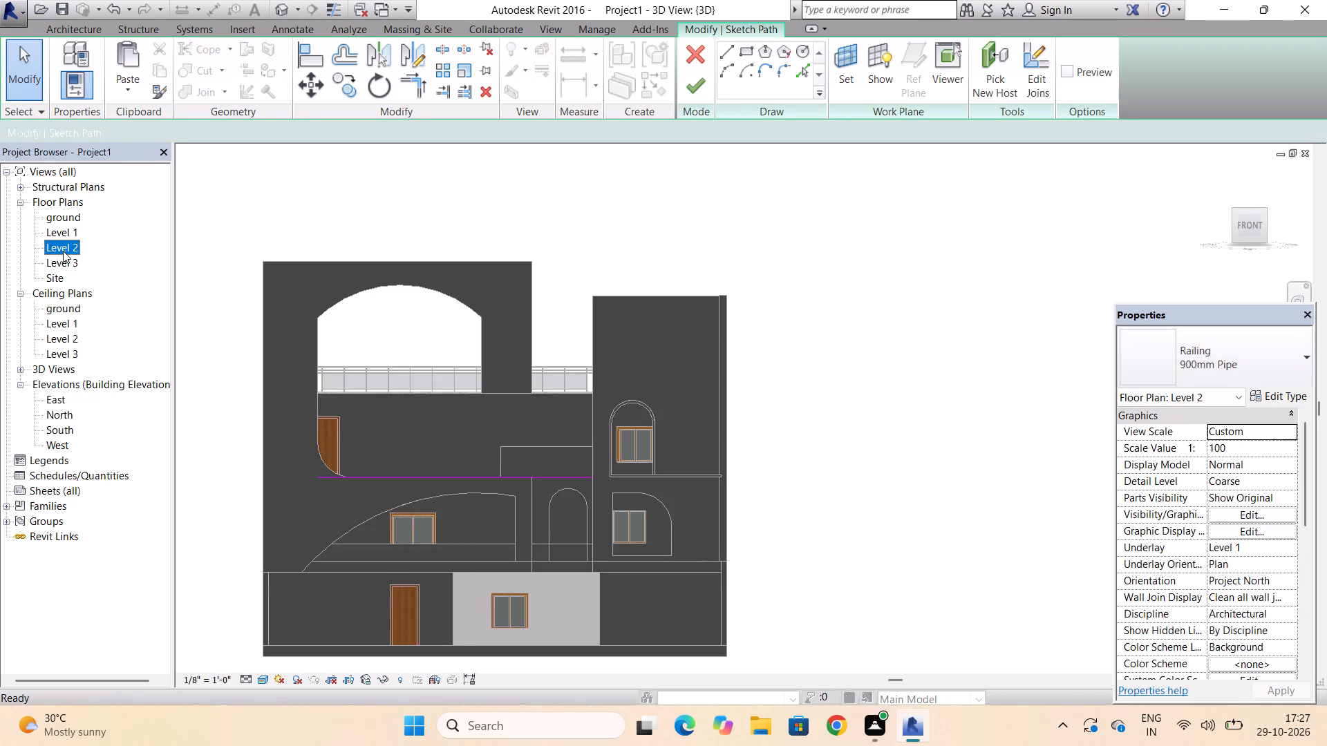
left_click(63, 251)
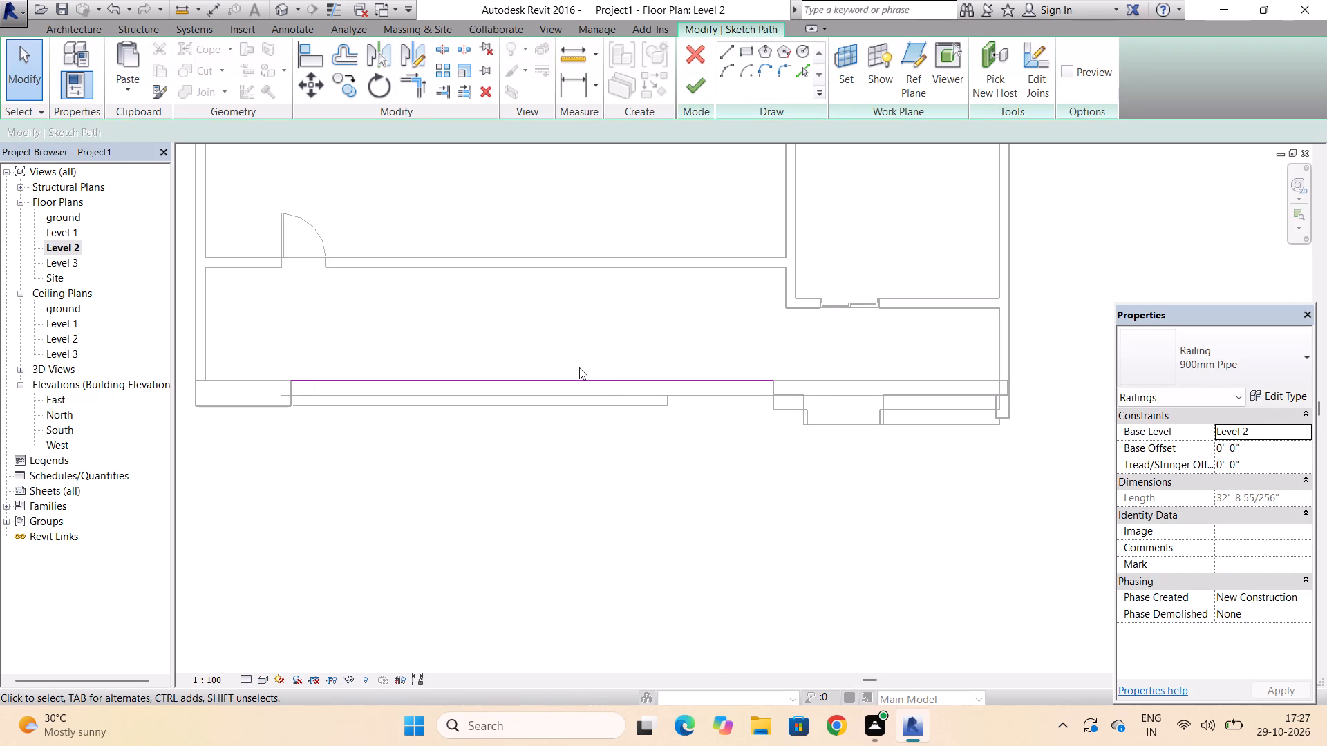
scroll(711, 367, "up", 2)
left_click(711, 384)
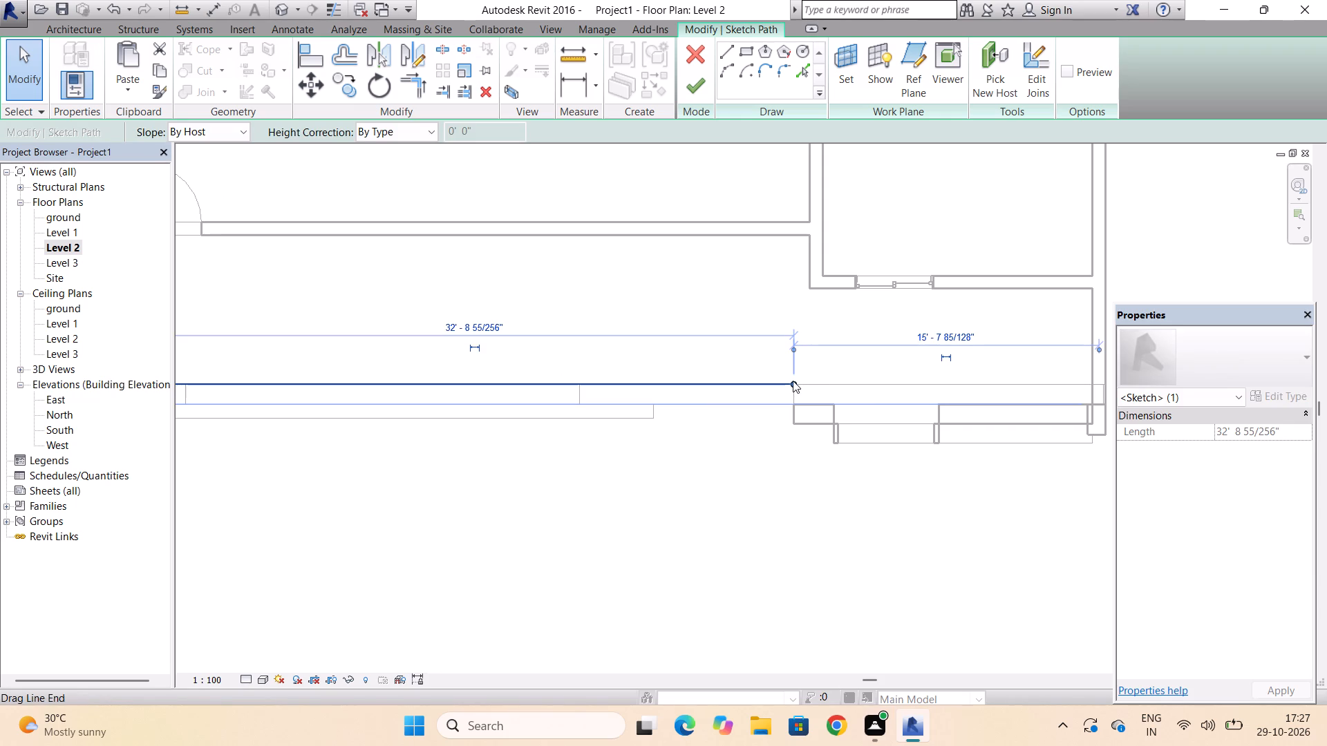
left_click_drag(793, 381, 618, 385)
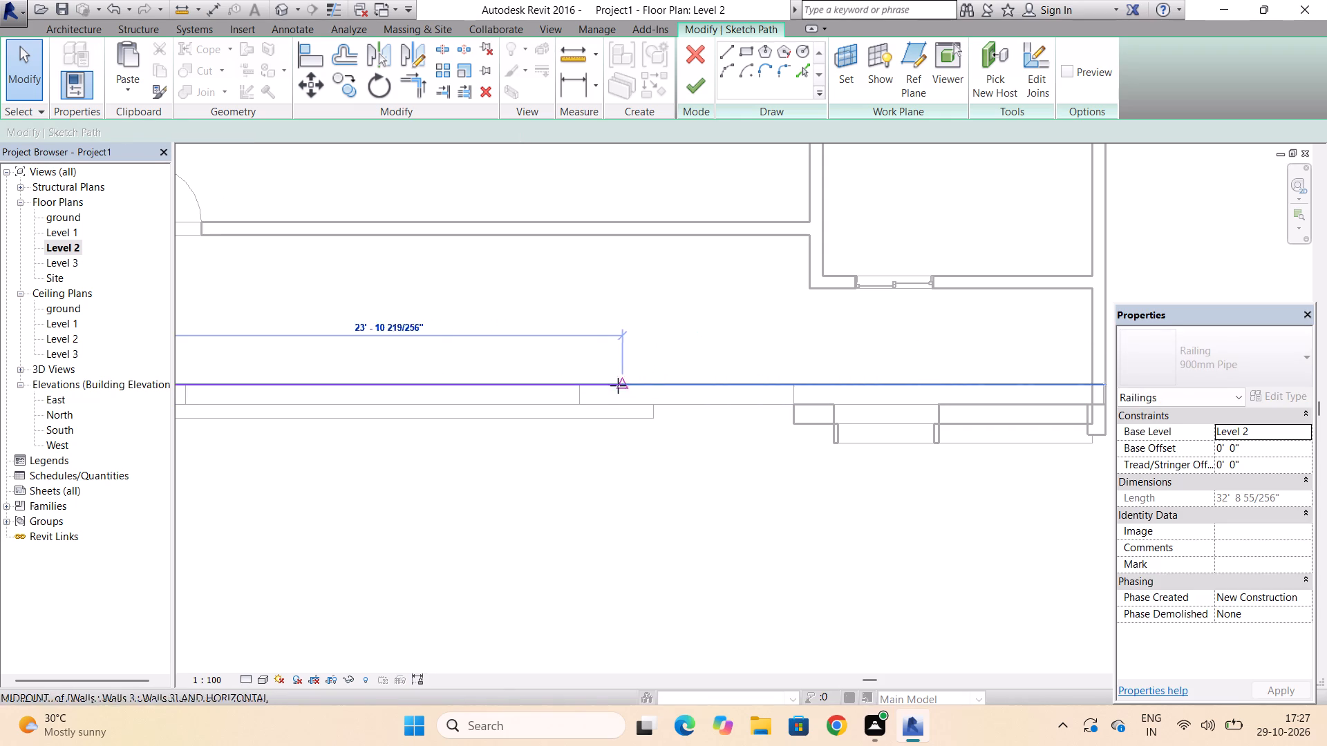
left_click_drag(618, 385, 585, 384)
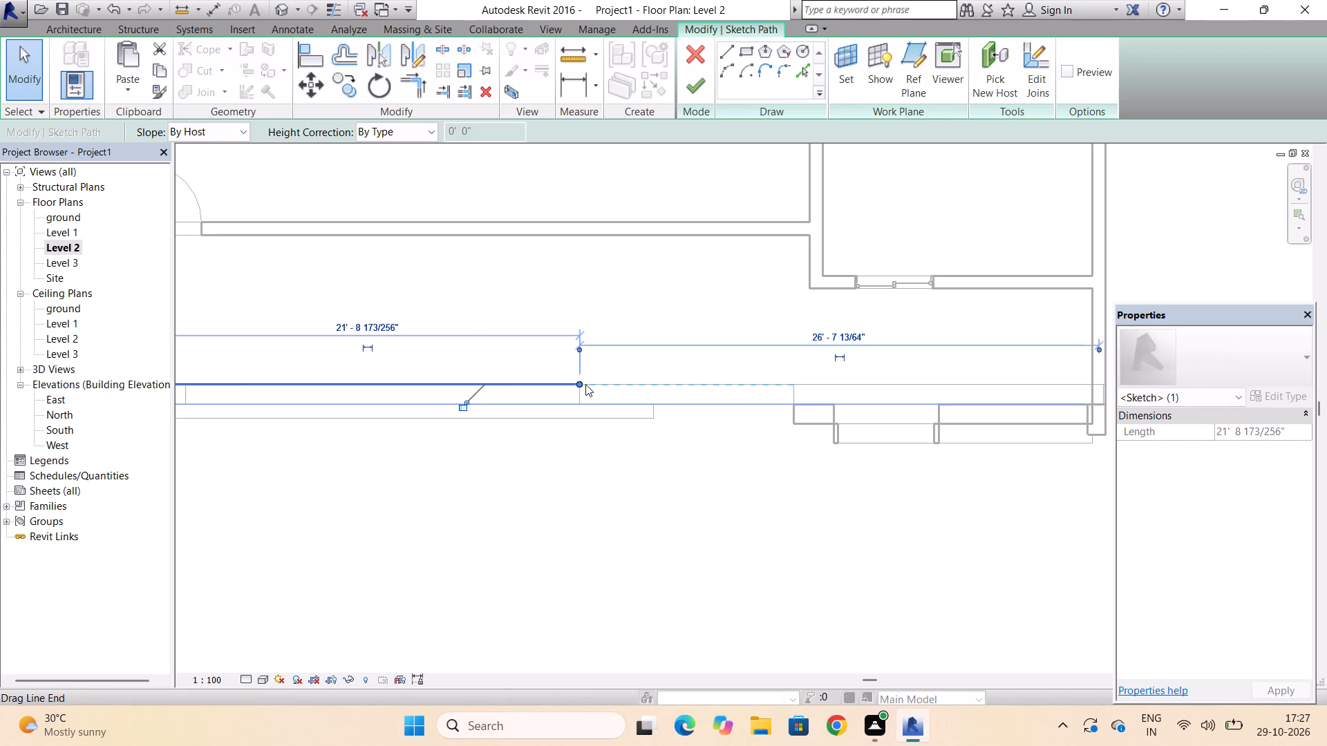
left_click(693, 86)
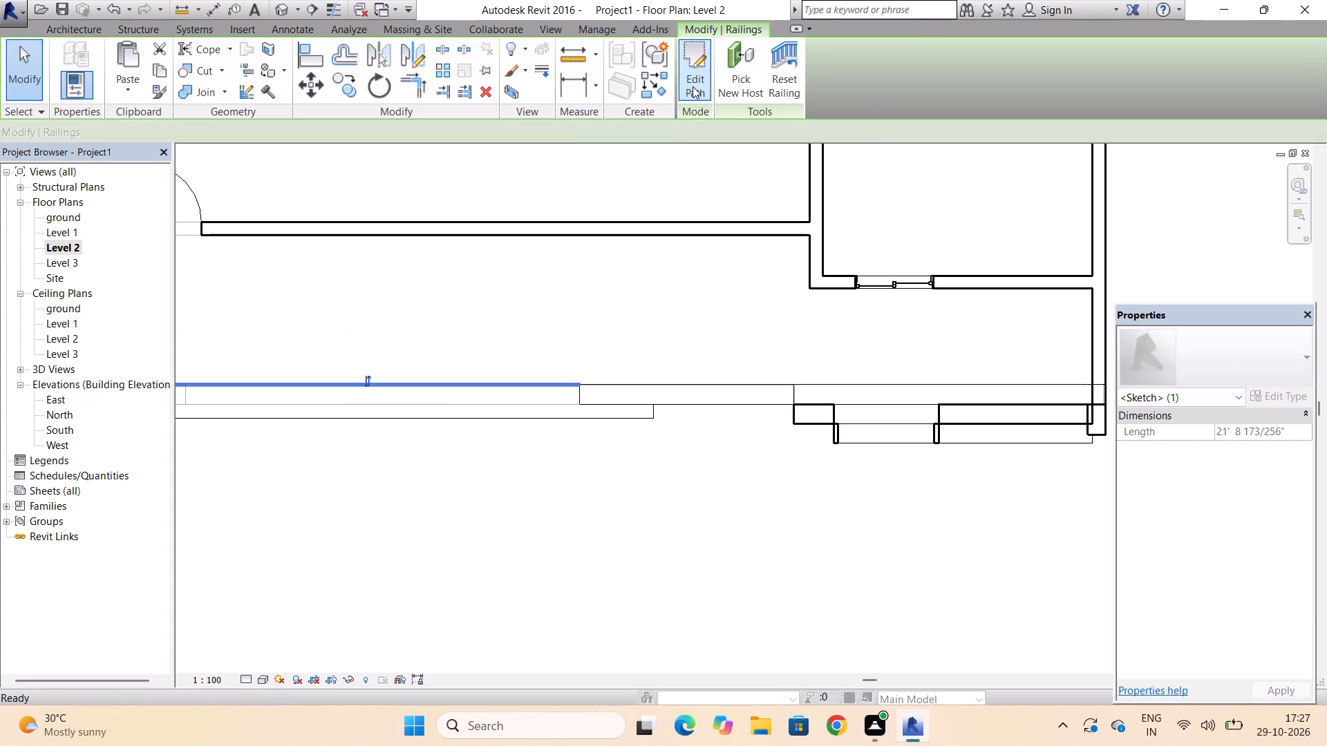
In the 3D view, change the Level 2 balcony railing's type to Glass Panel - Bottom Fill.
left_click(282, 3)
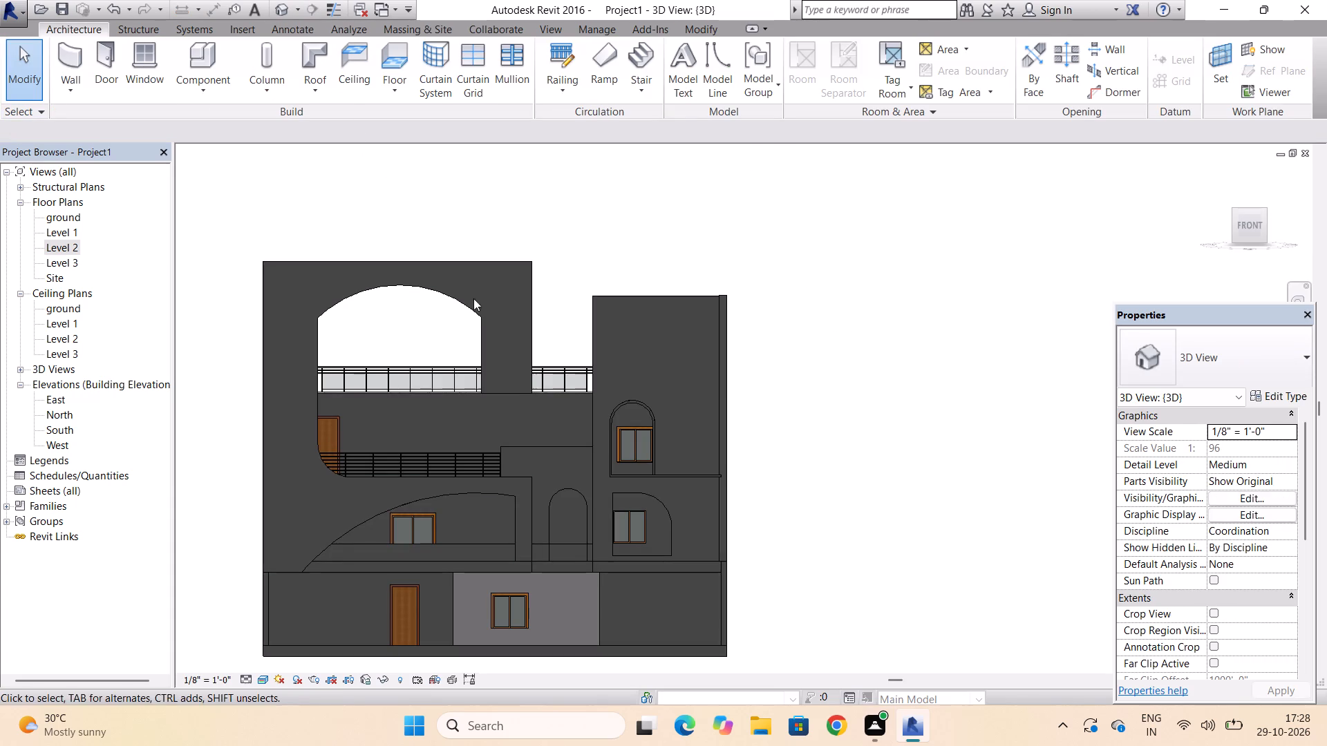
left_click(489, 450)
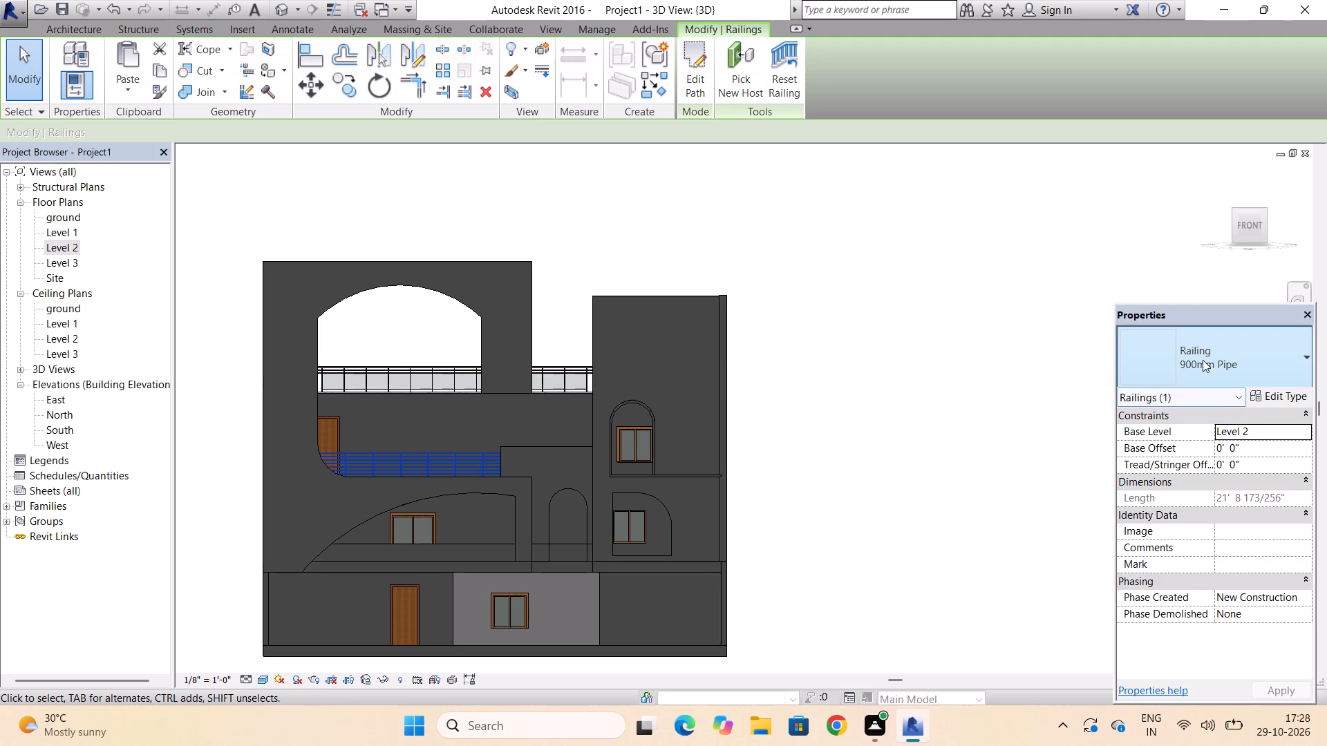
left_click(1203, 360)
left_click(1197, 472)
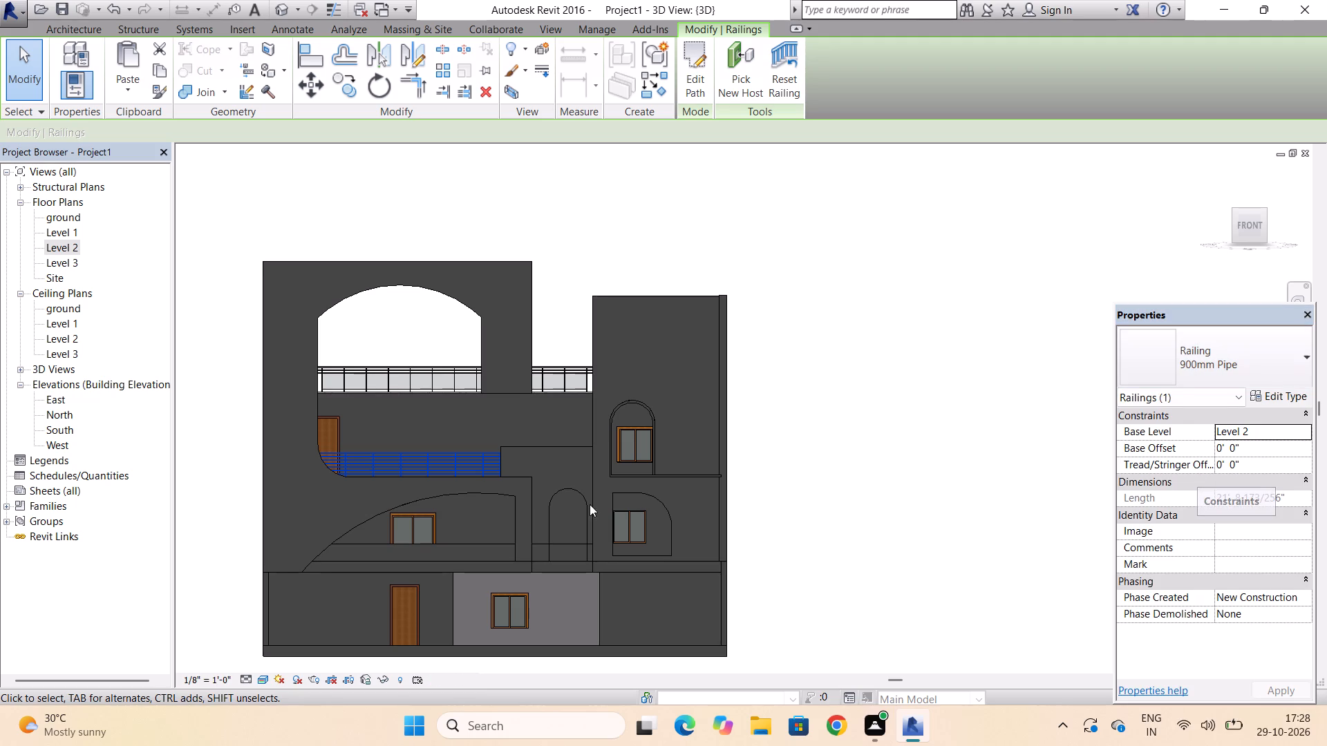
left_click(1180, 353)
left_click(1171, 455)
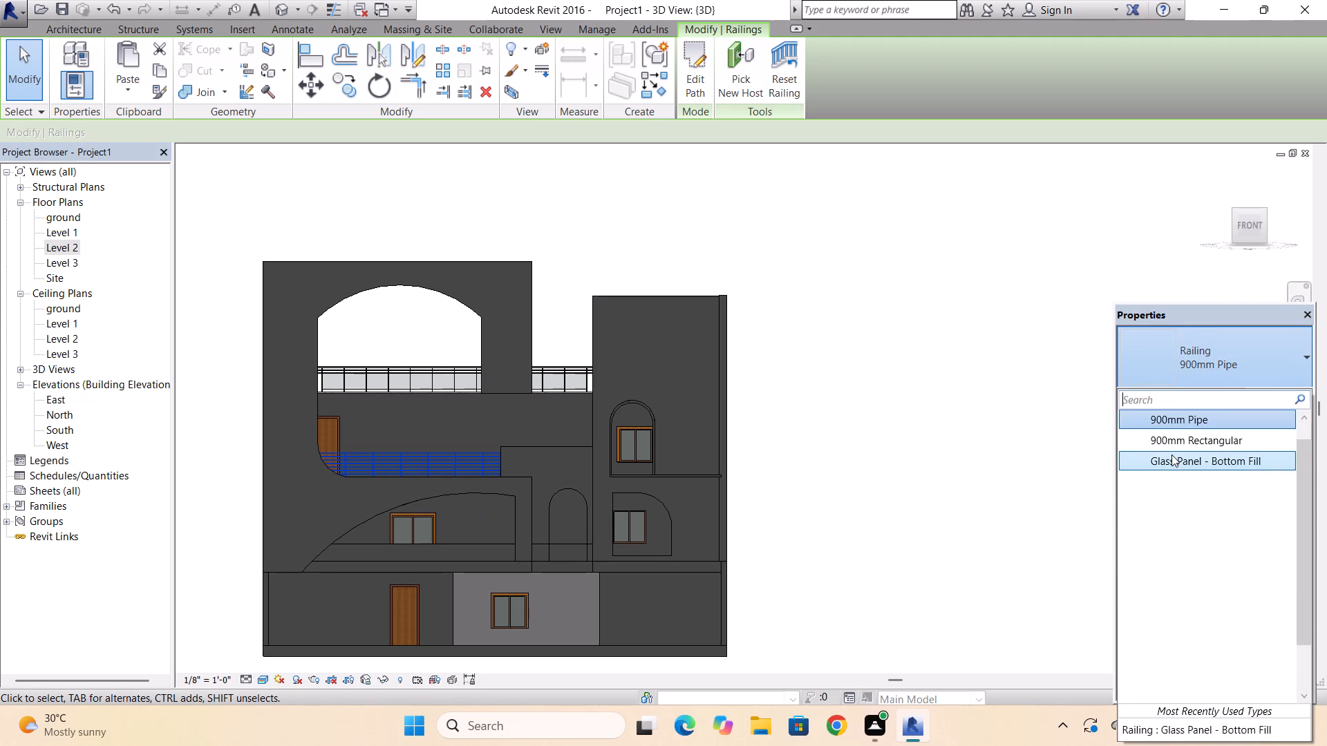
key("Escape")
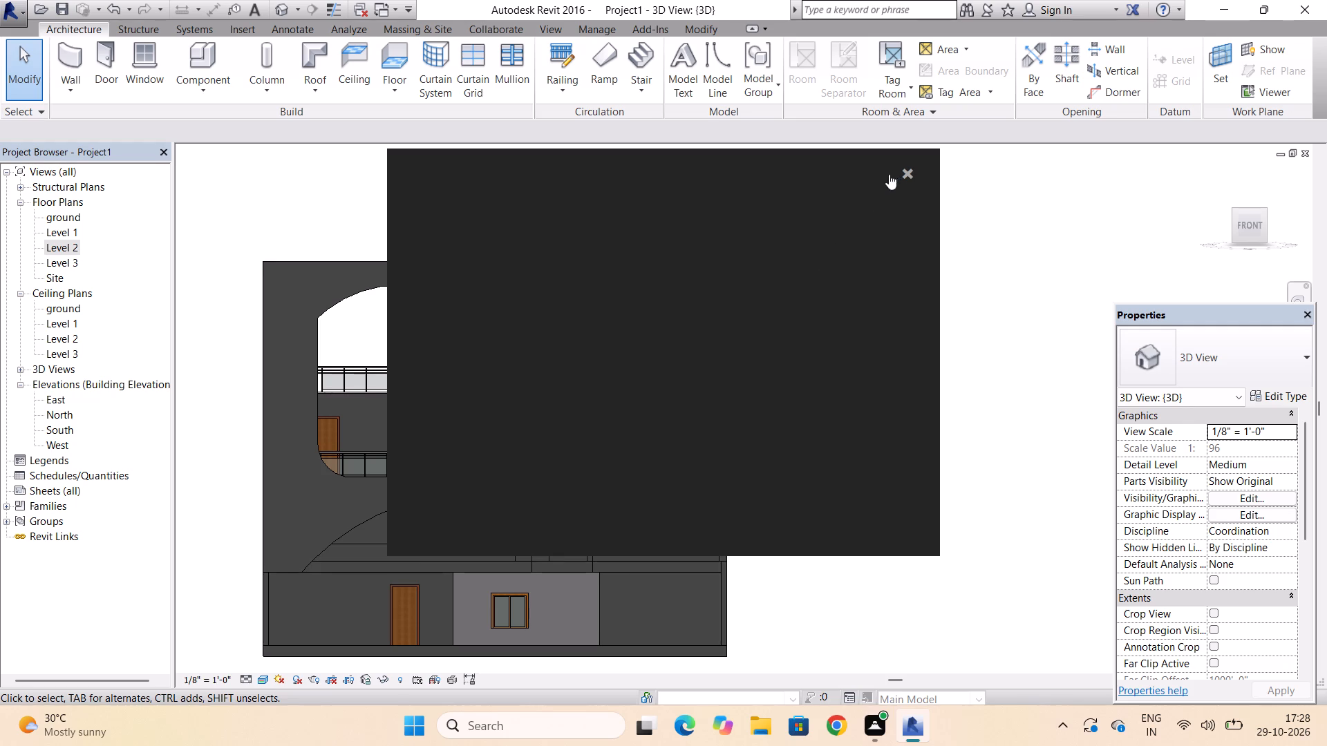
left_click(907, 167)
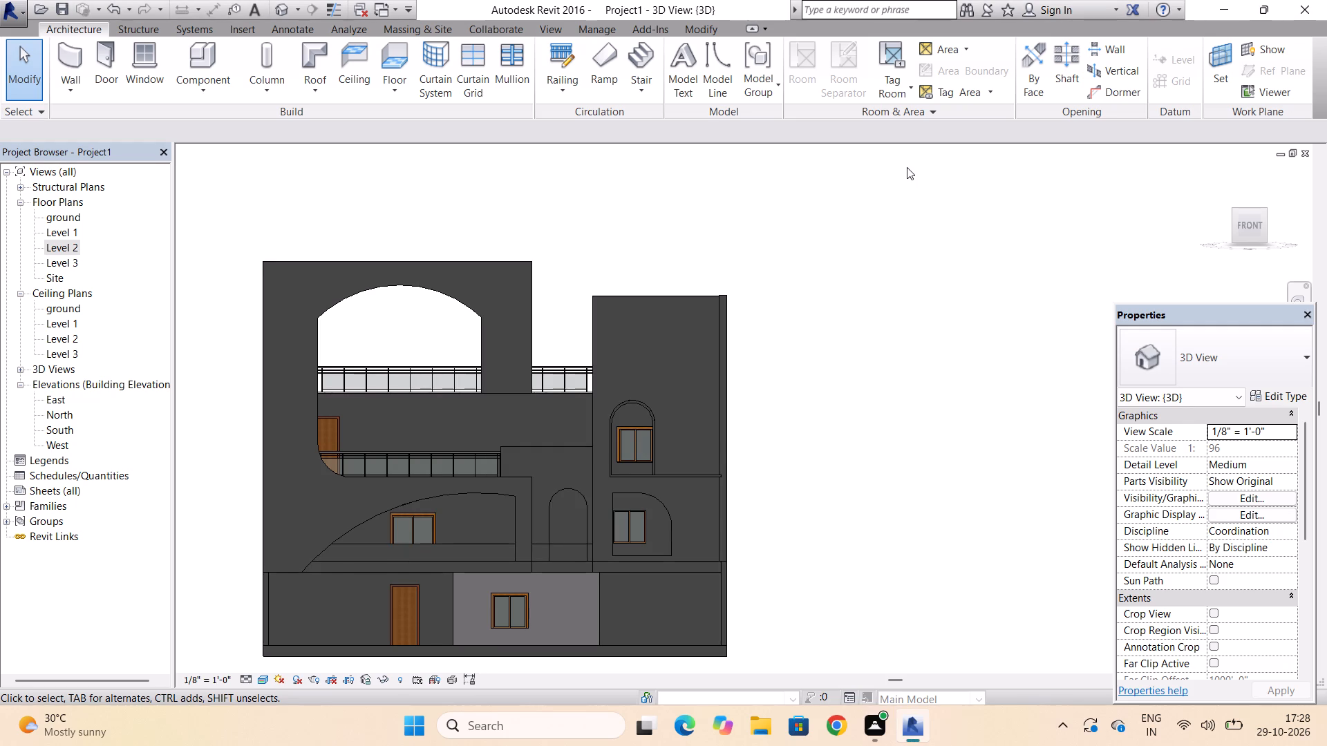
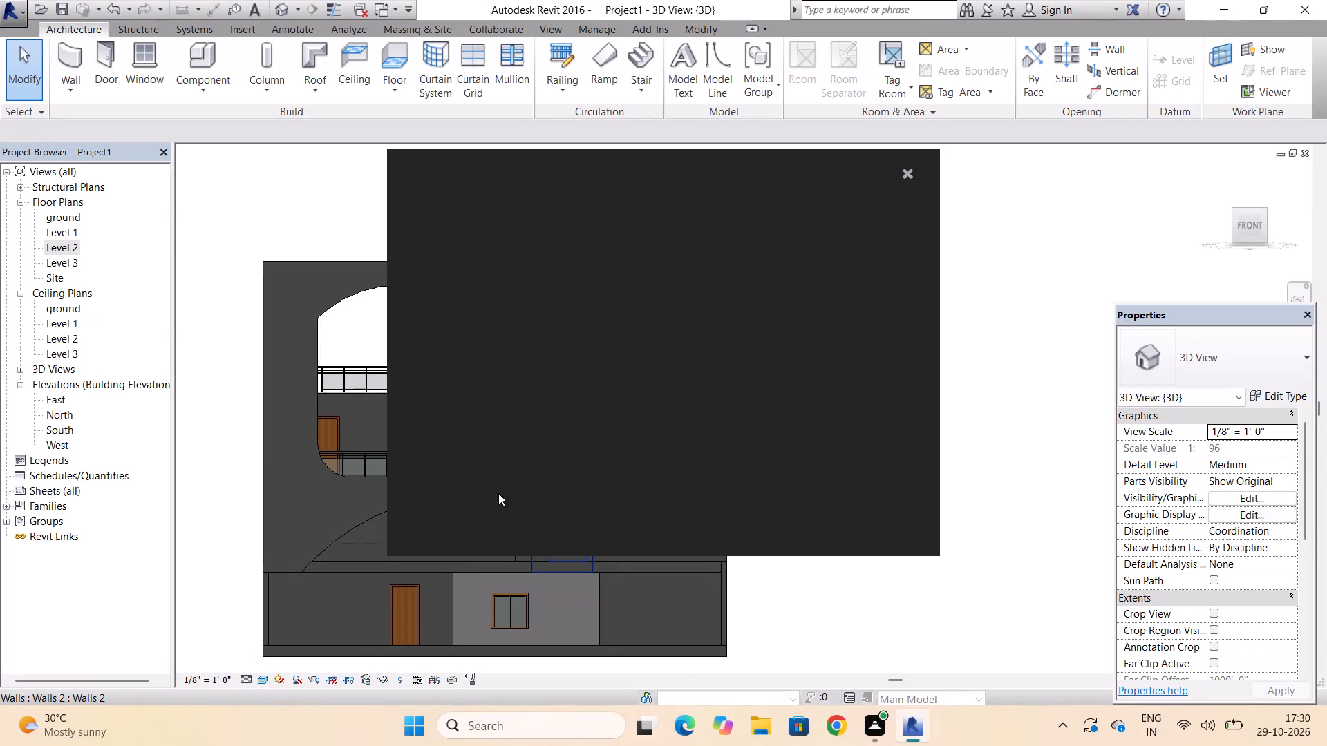
Close the dark overlay window covering the front 3D view of the building model.
left_click(903, 175)
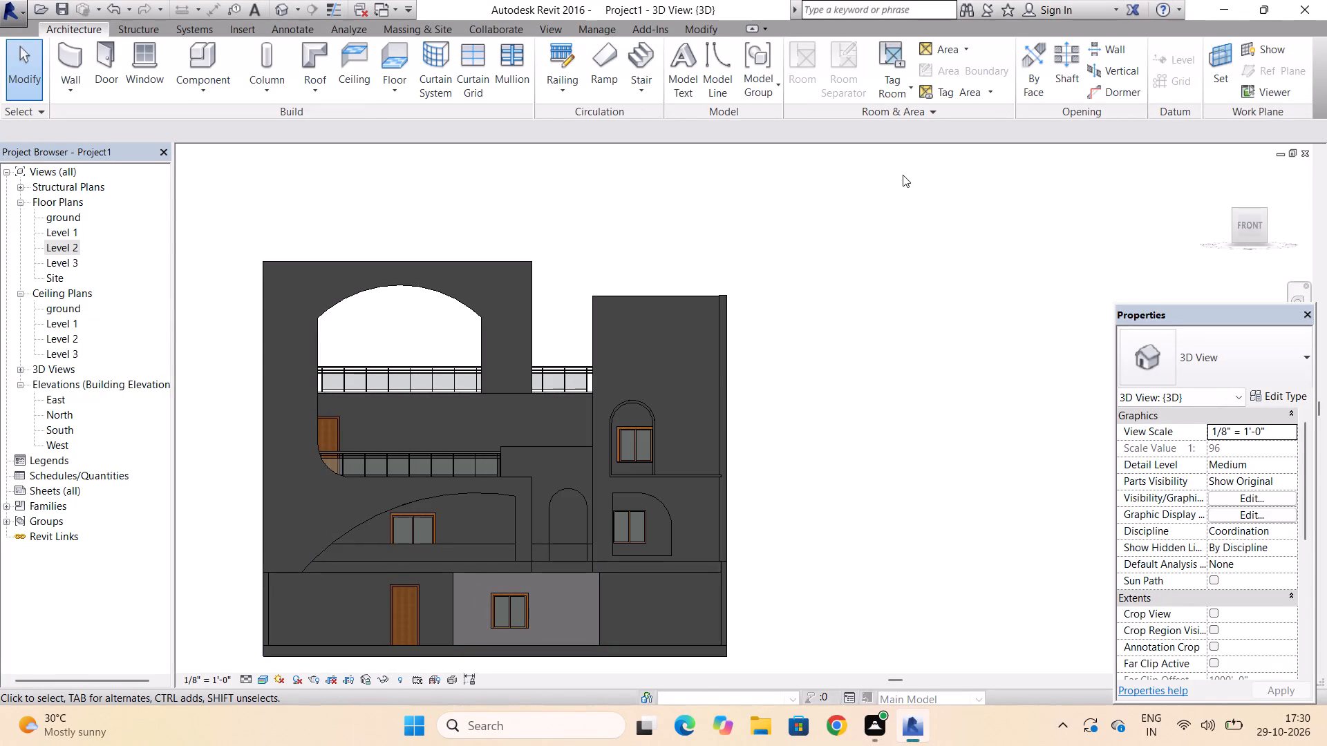
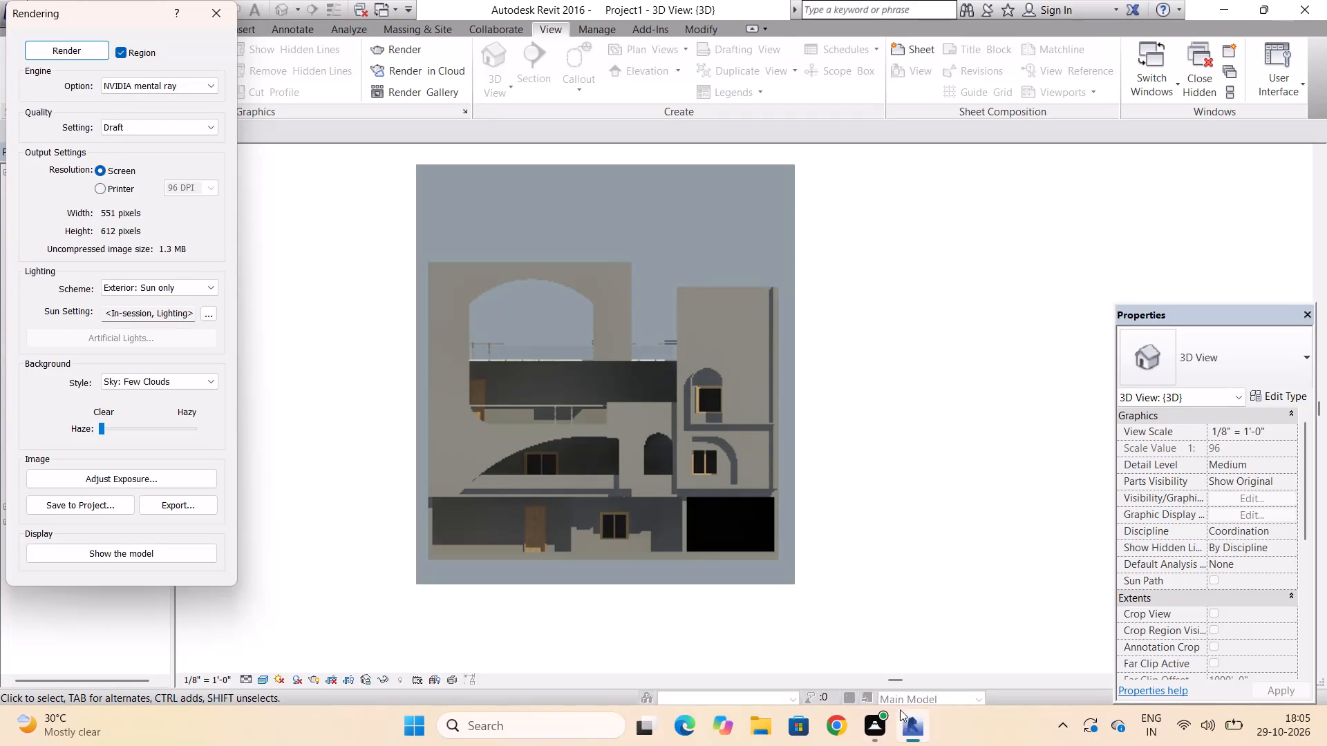
Inspect the draft render of the front facade, including the upper railing area, and close the rendering settings.
scroll(673, 172, "up", 3)
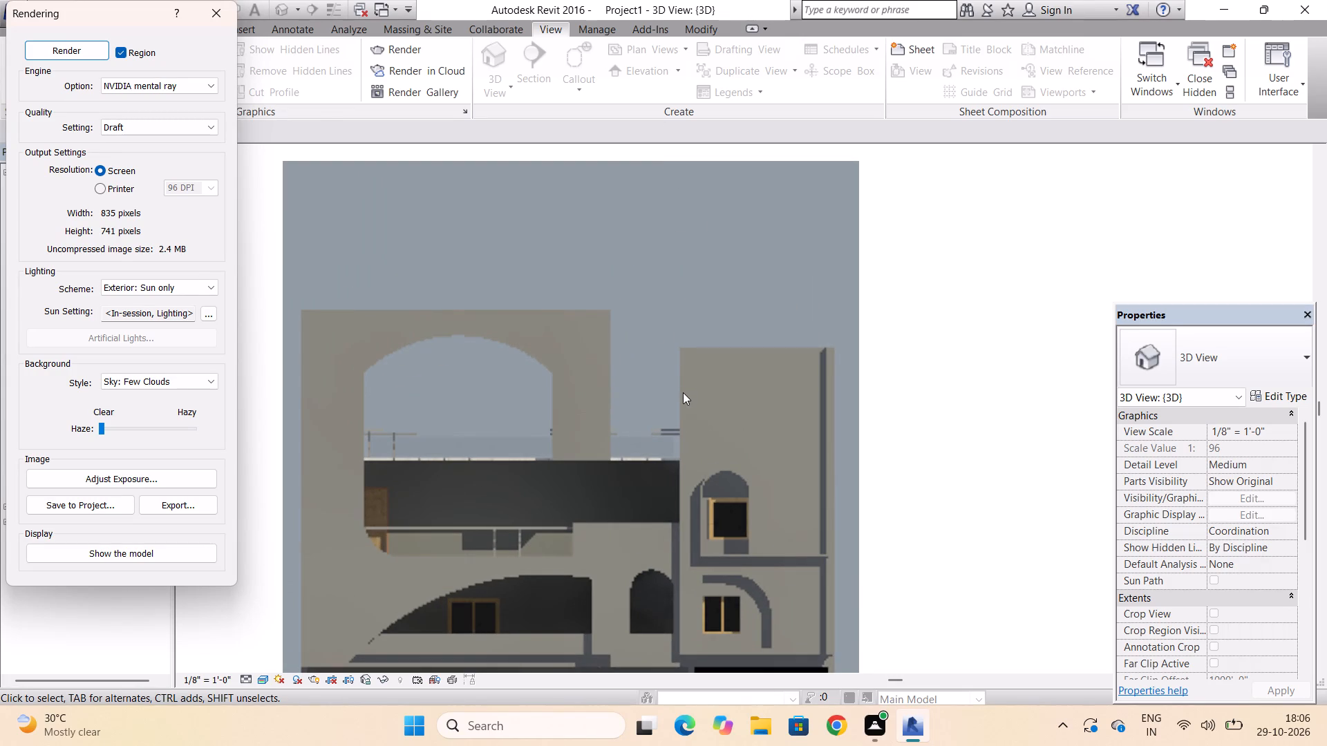
scroll(683, 392, "down", 3)
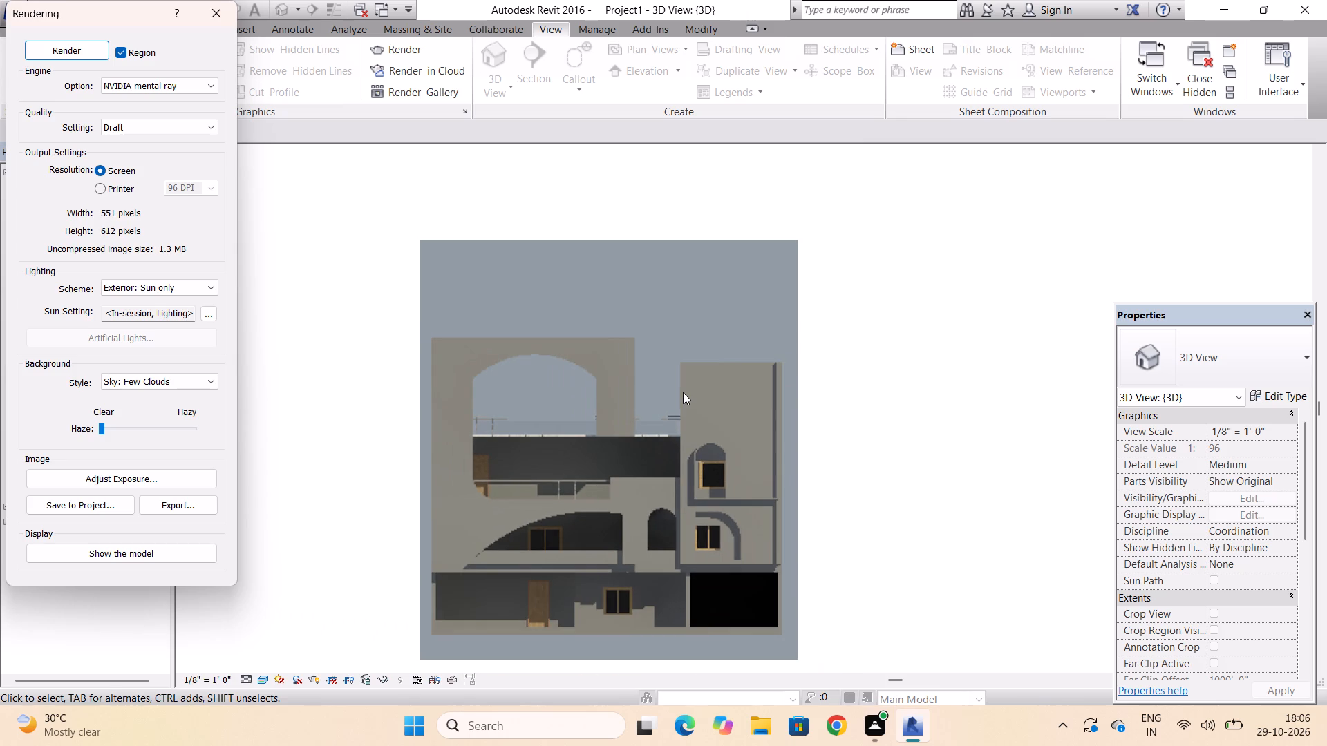
scroll(669, 423, "up", 13)
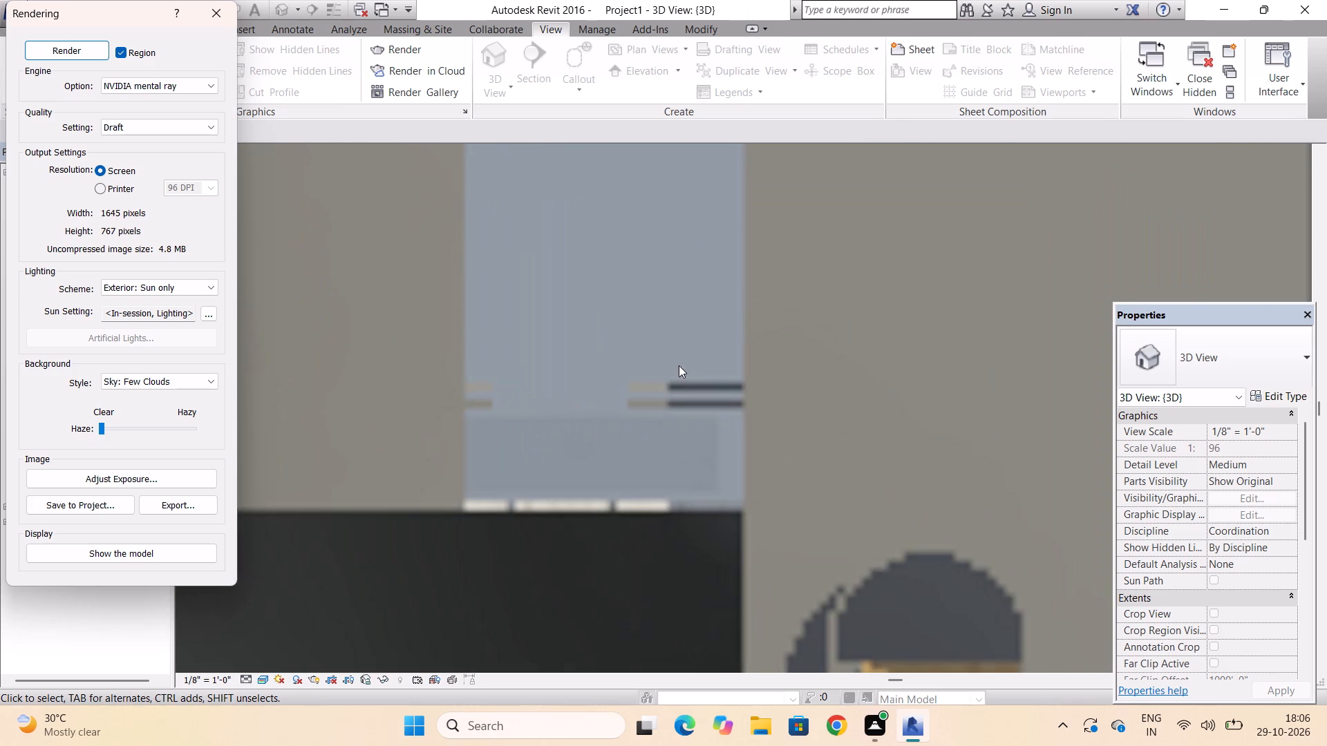
scroll(681, 347, "down", 14)
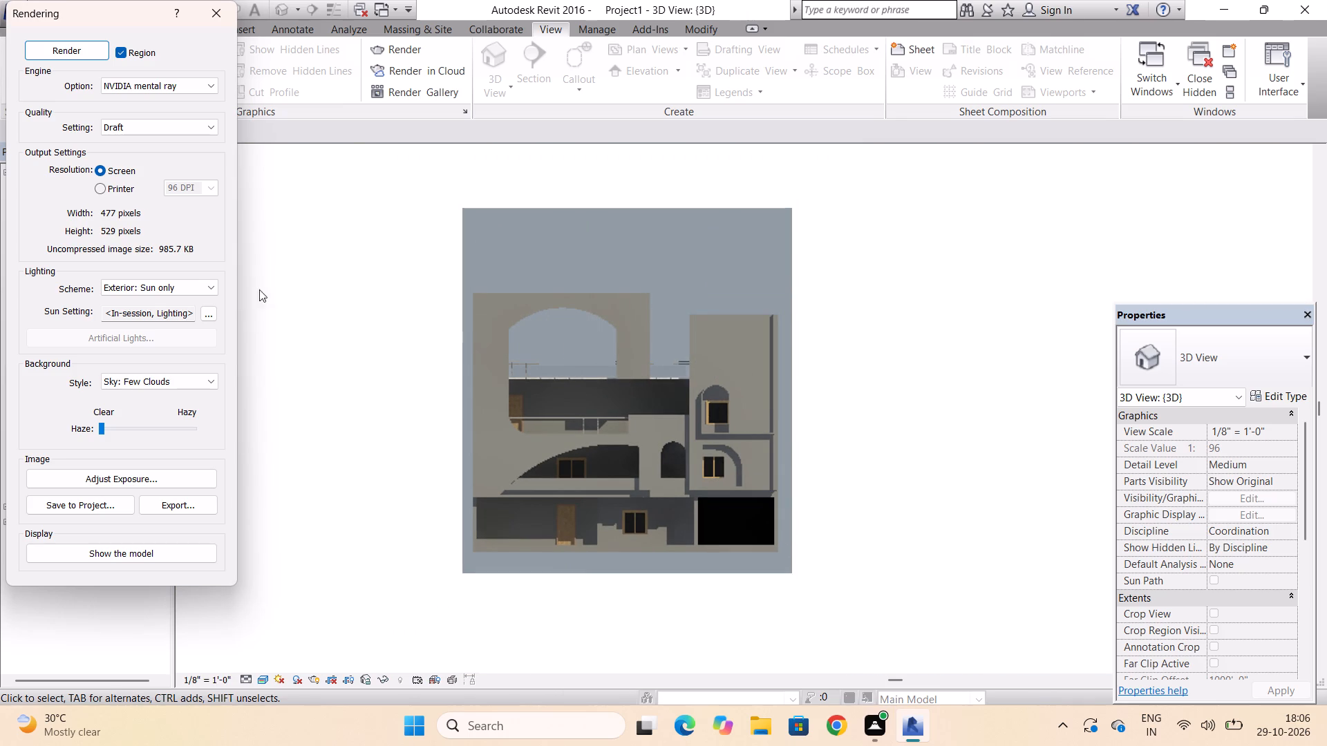
left_click(210, 21)
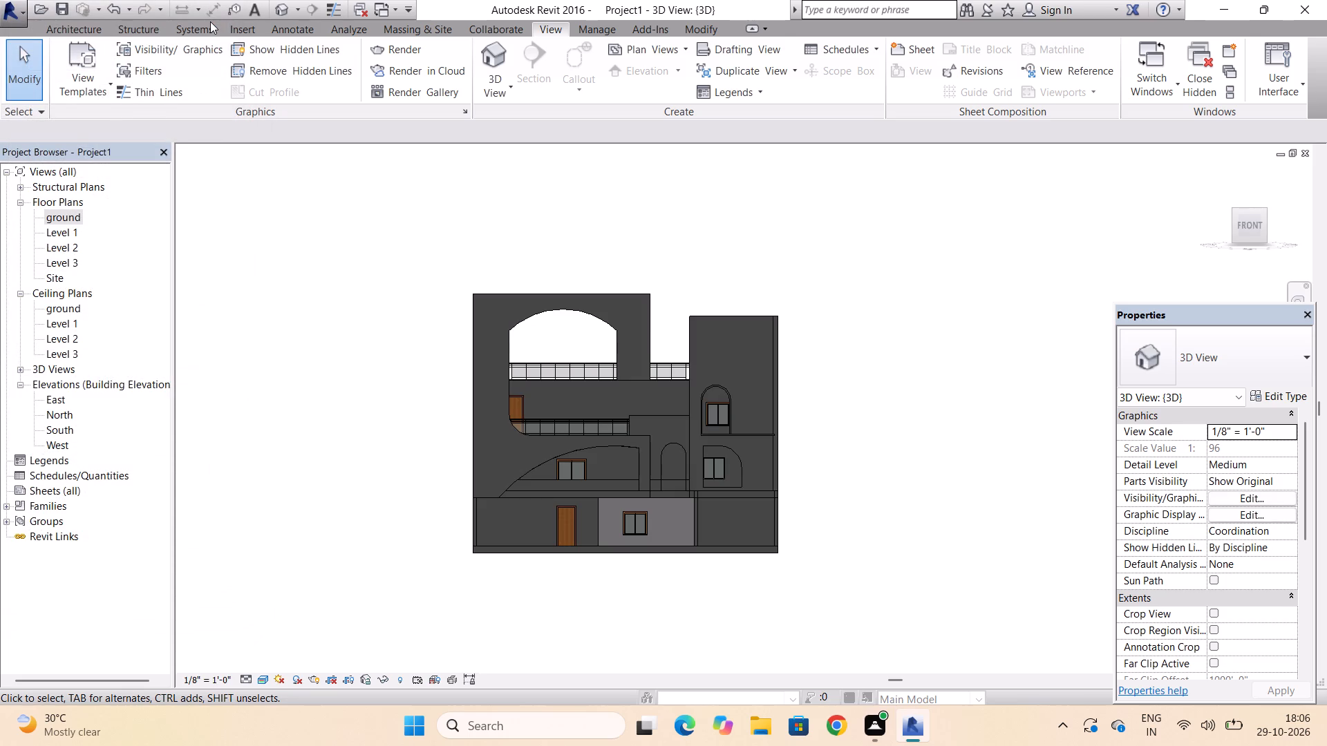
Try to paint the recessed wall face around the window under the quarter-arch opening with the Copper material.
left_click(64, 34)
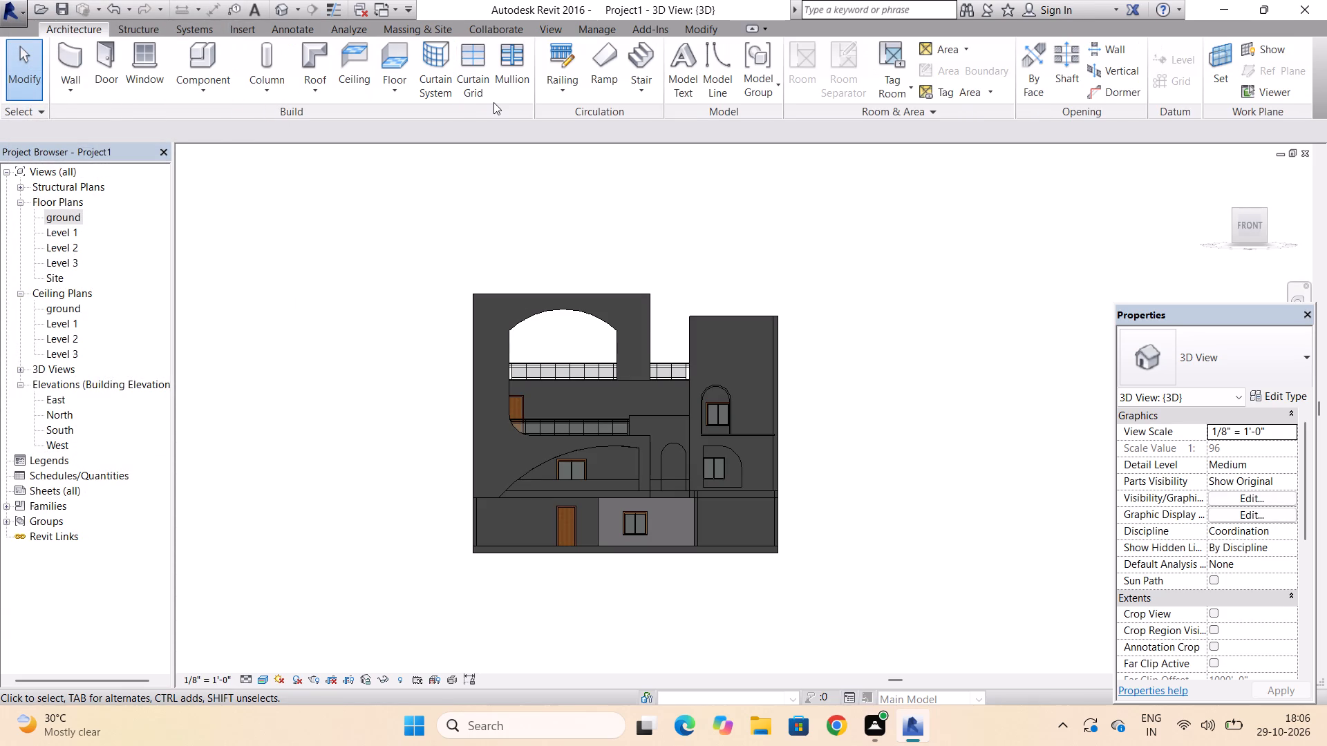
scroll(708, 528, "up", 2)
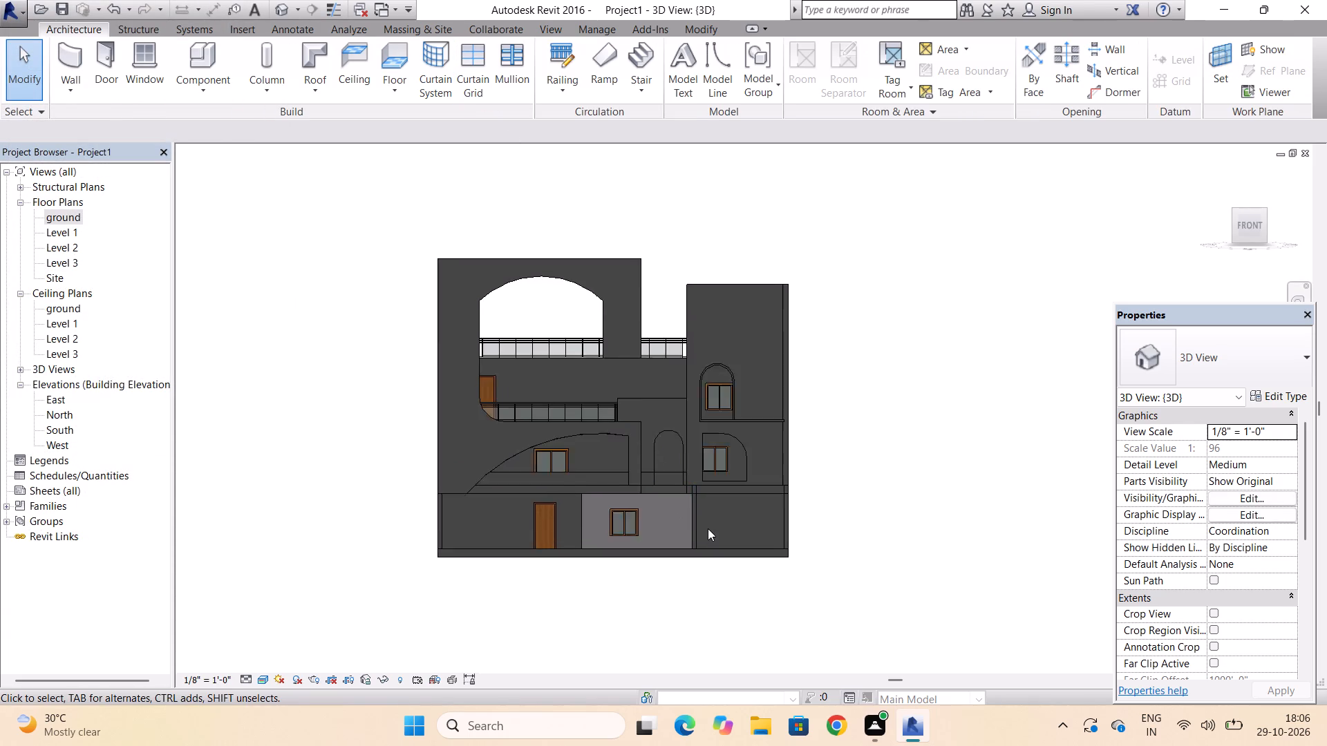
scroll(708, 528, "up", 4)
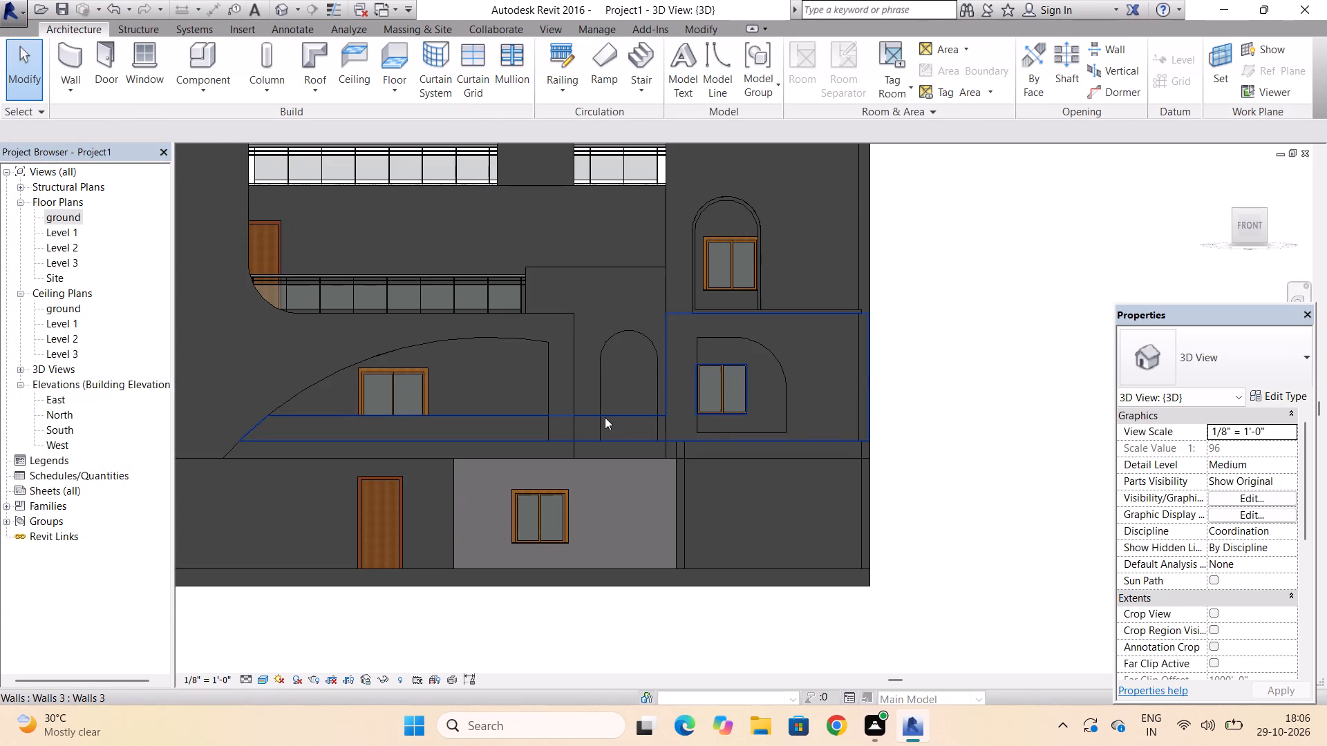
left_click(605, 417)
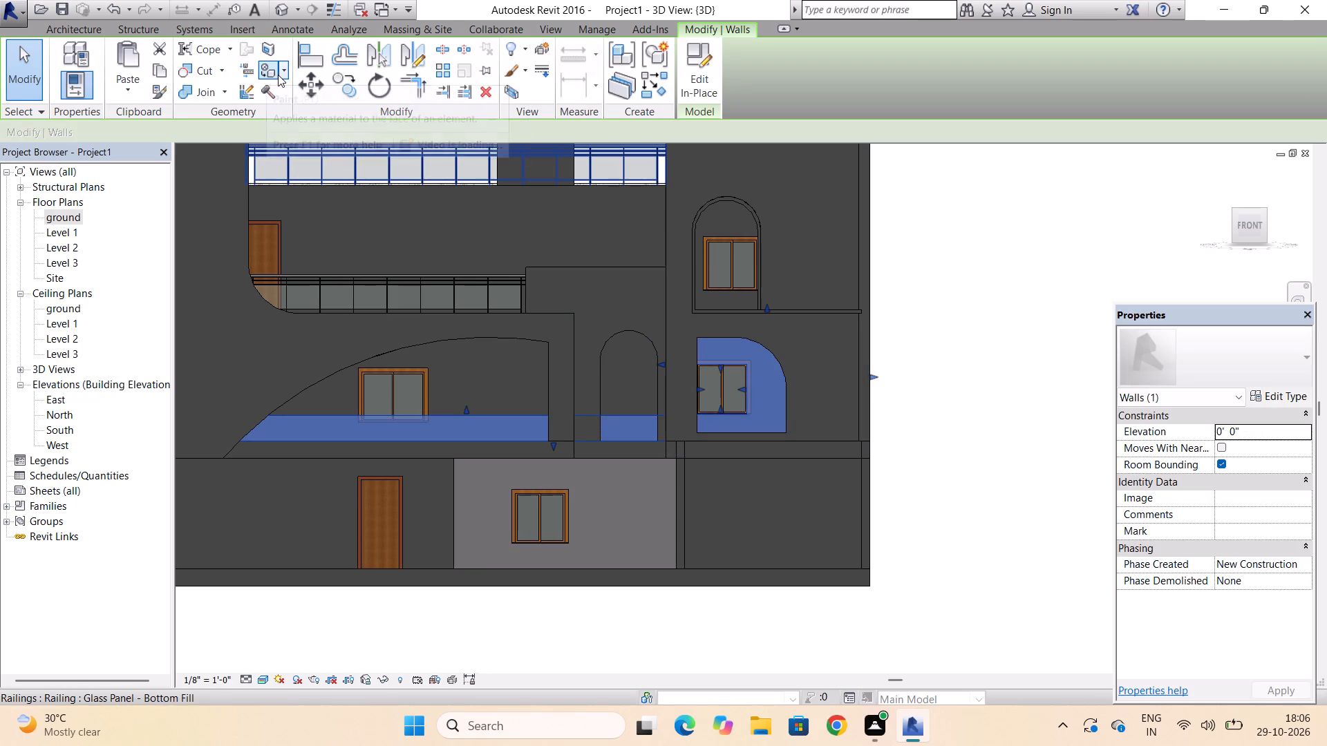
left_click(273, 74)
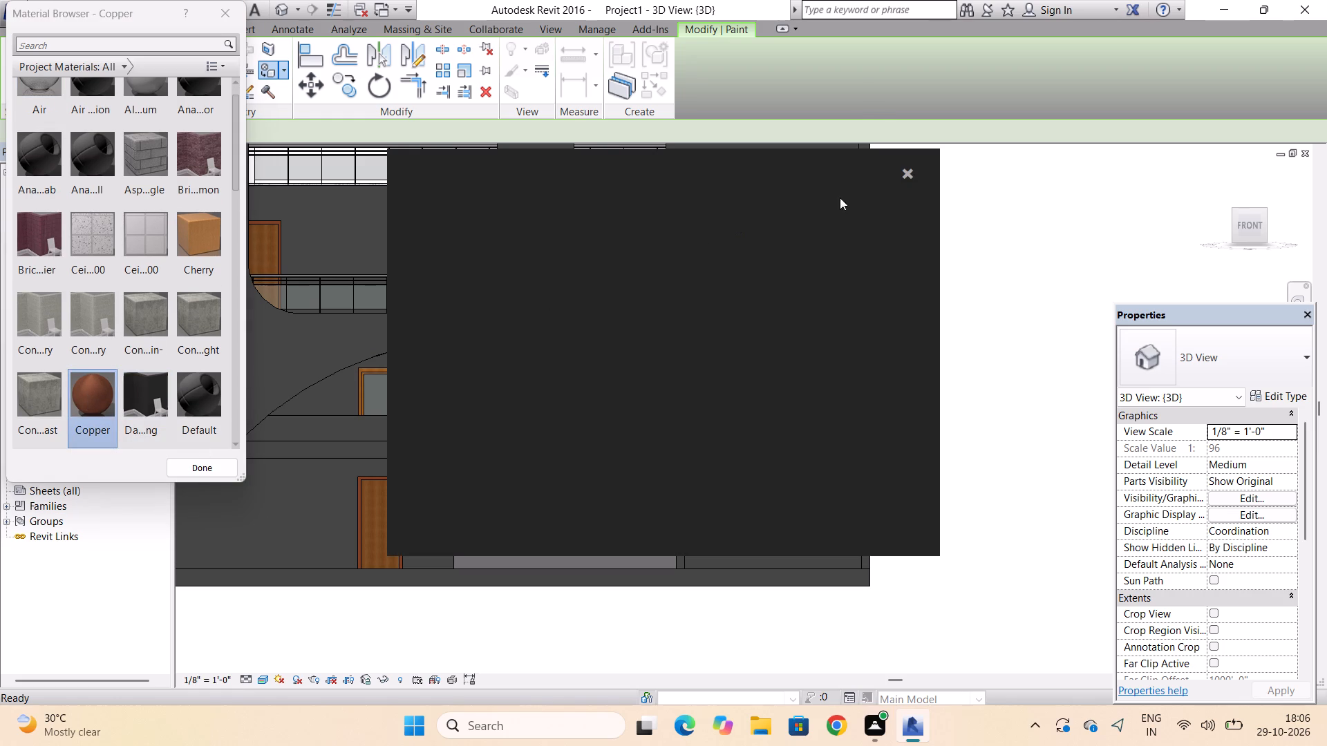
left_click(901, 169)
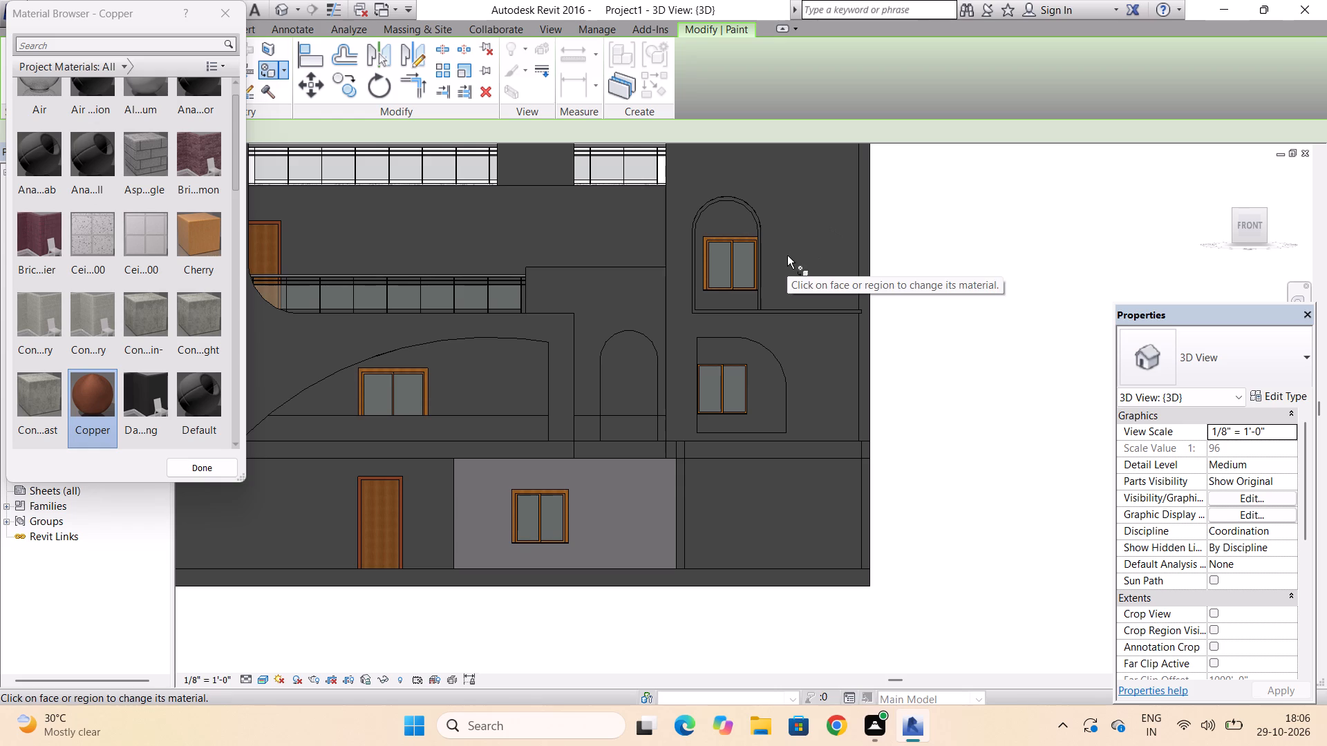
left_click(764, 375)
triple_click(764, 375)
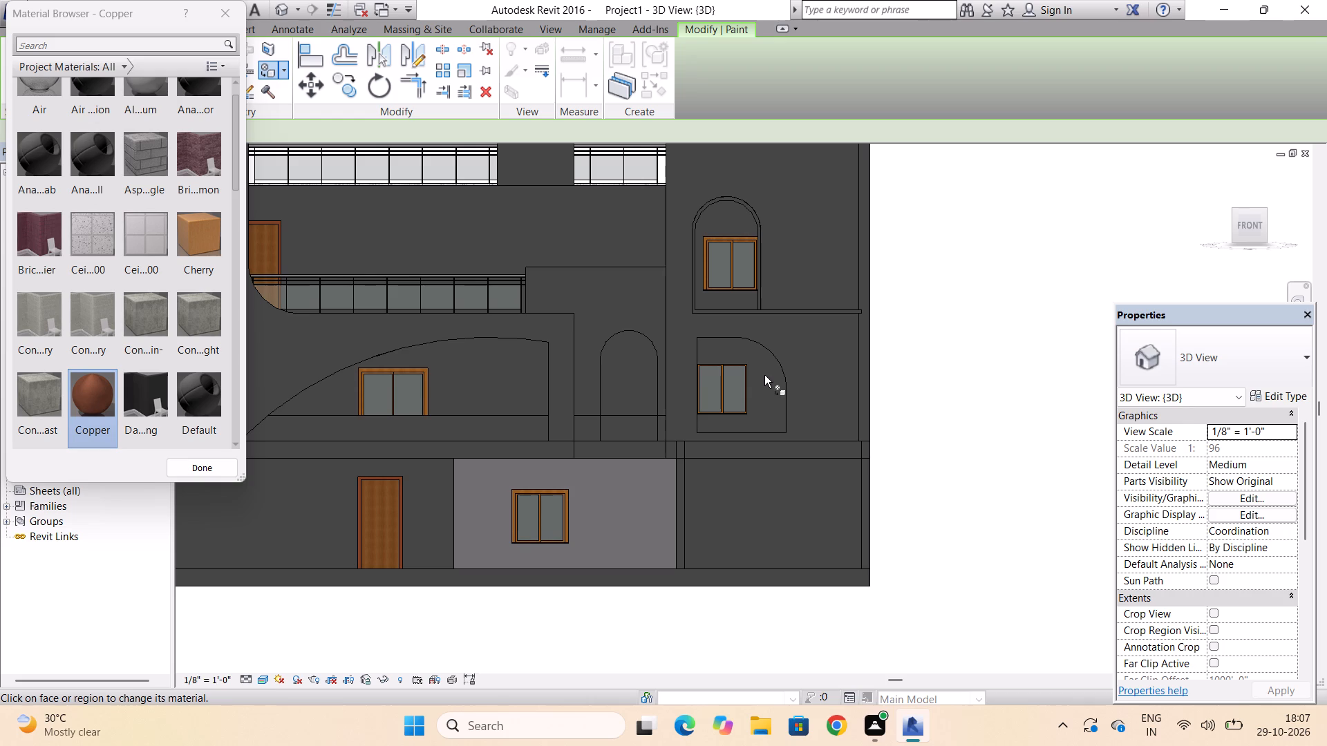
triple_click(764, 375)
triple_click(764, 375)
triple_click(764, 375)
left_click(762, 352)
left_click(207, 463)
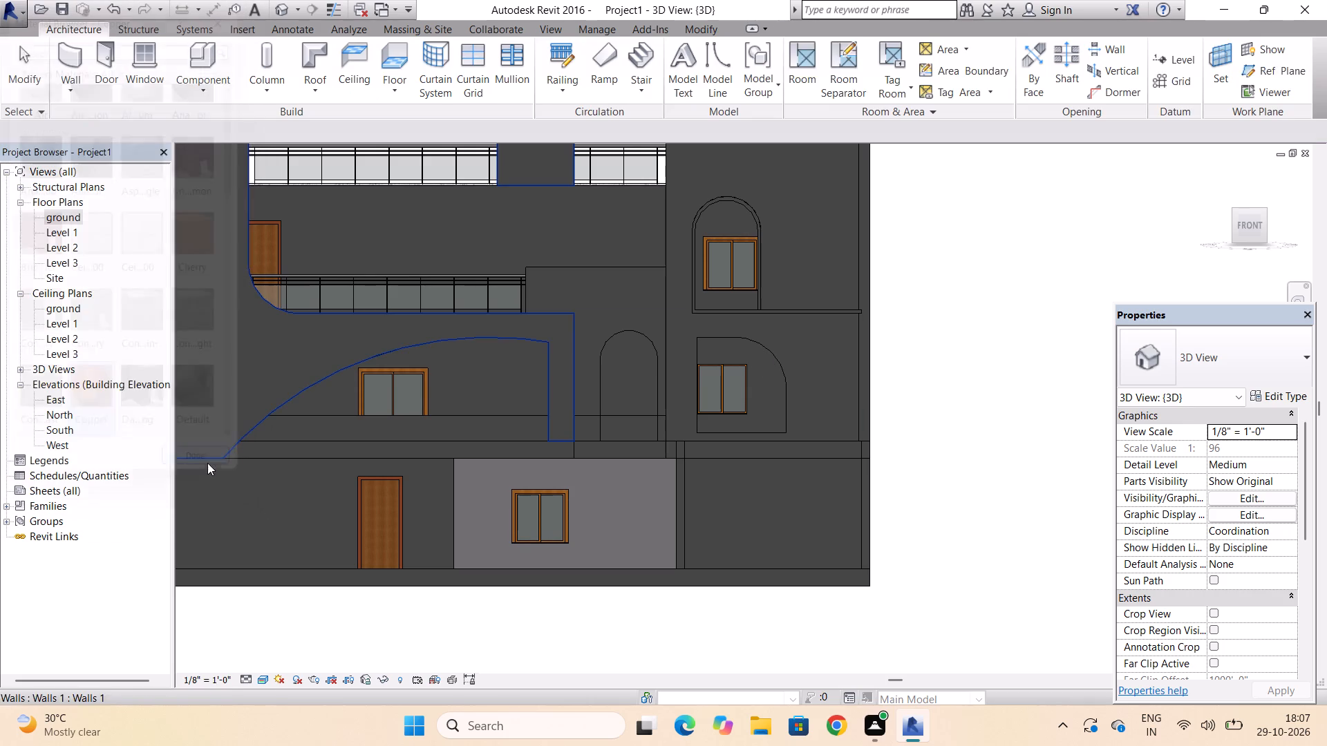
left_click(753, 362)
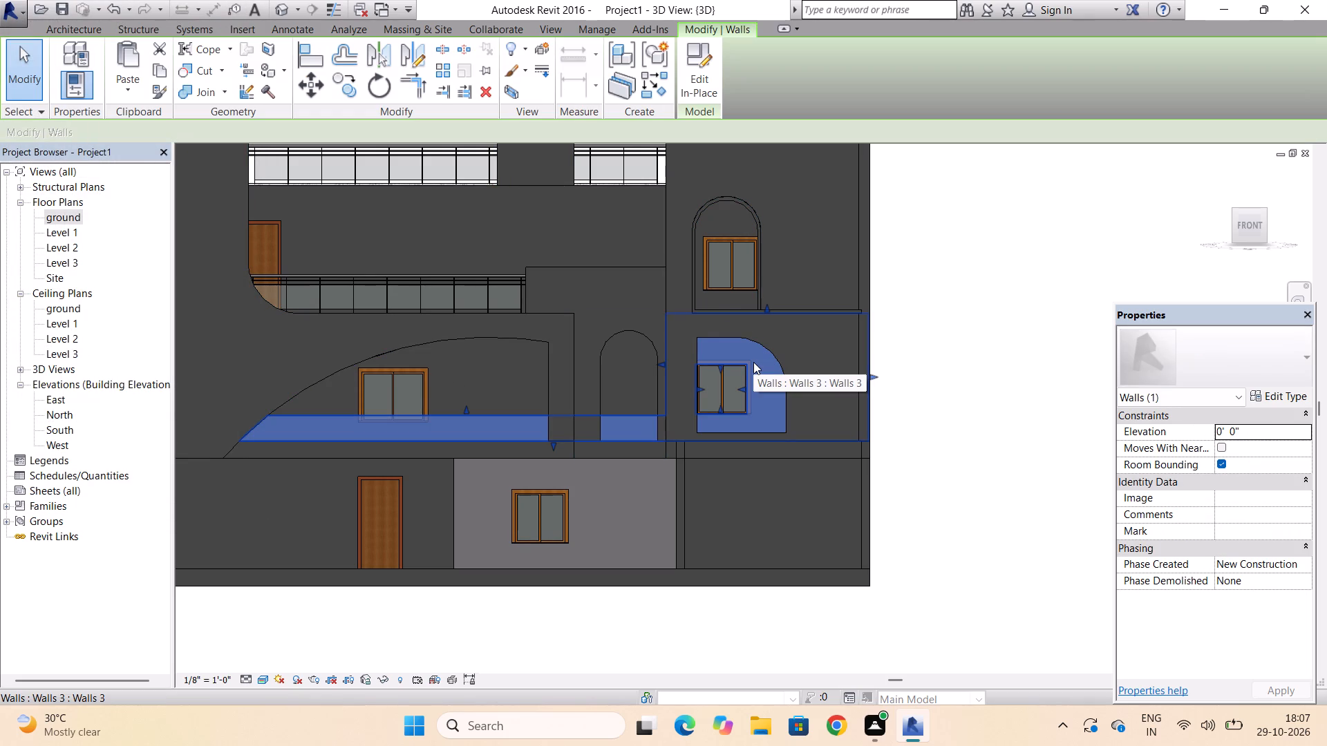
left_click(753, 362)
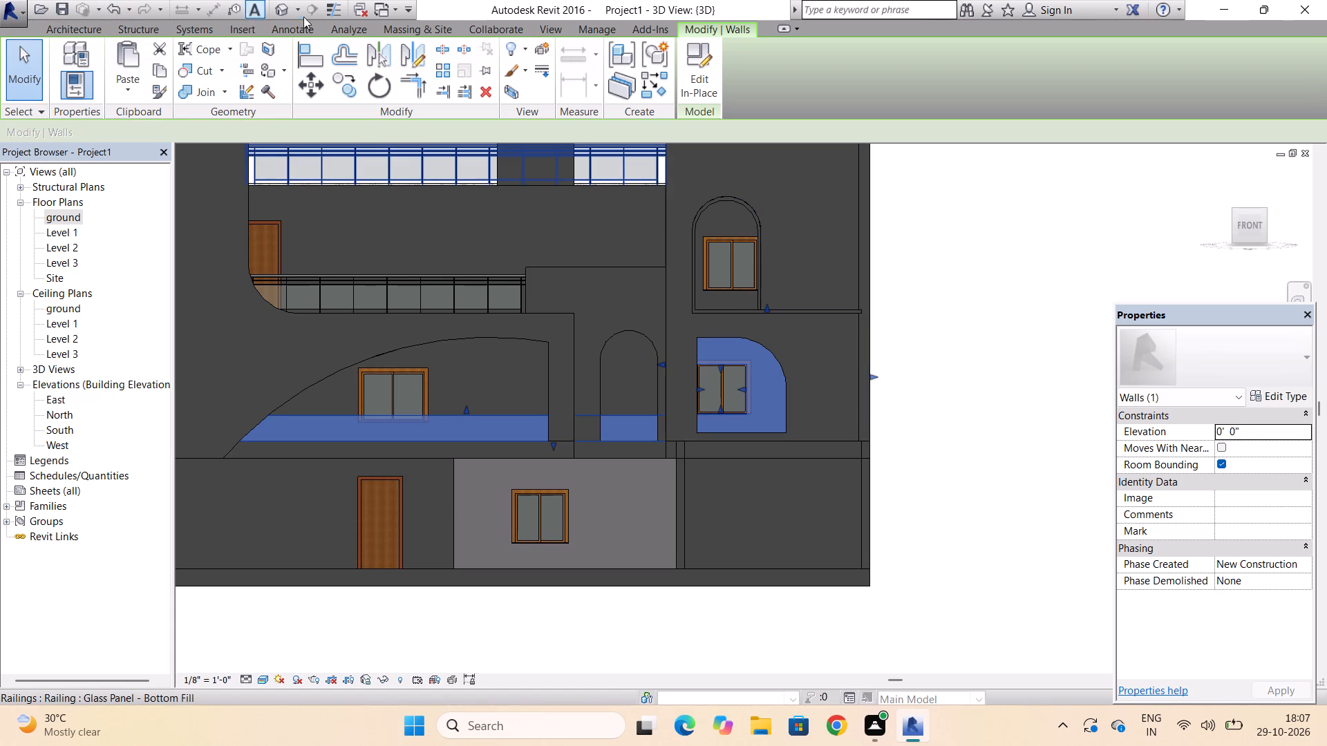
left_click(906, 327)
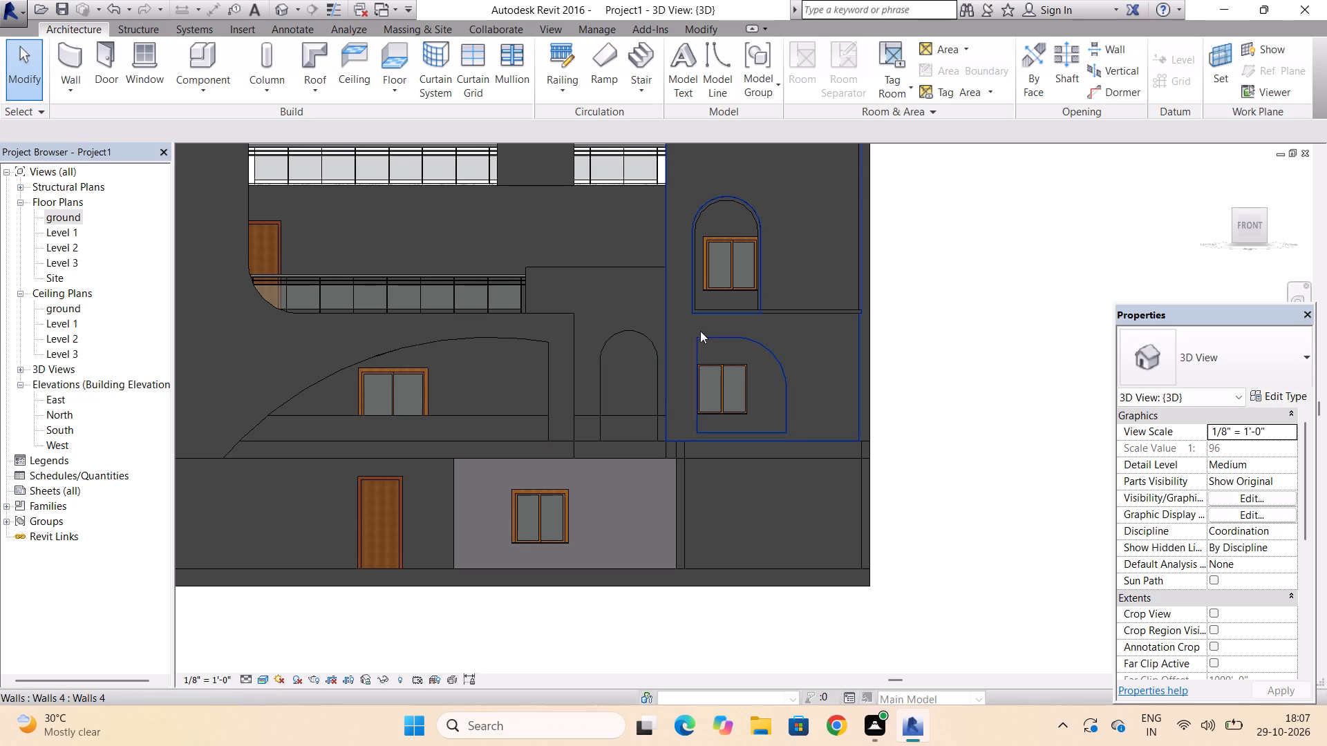
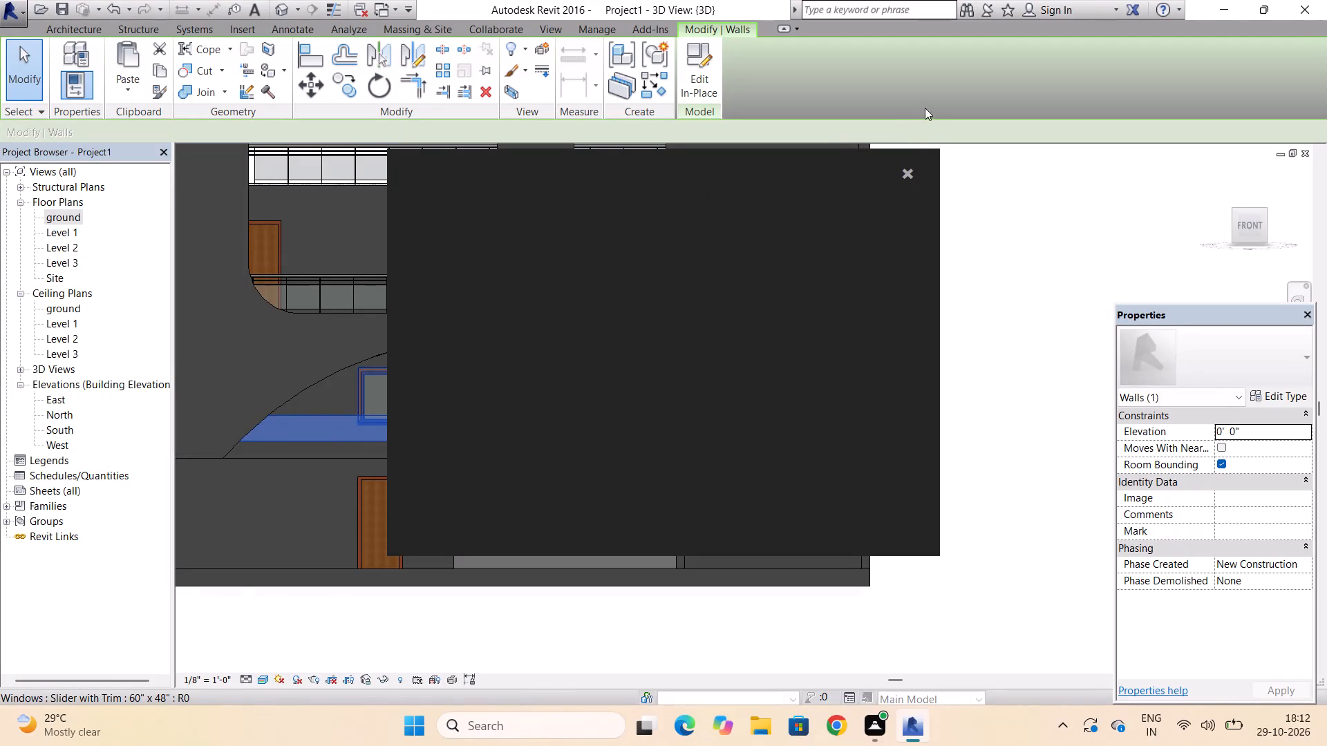
Close the blank dark pop-up window covering the front facade in the 3D view.
left_click(898, 174)
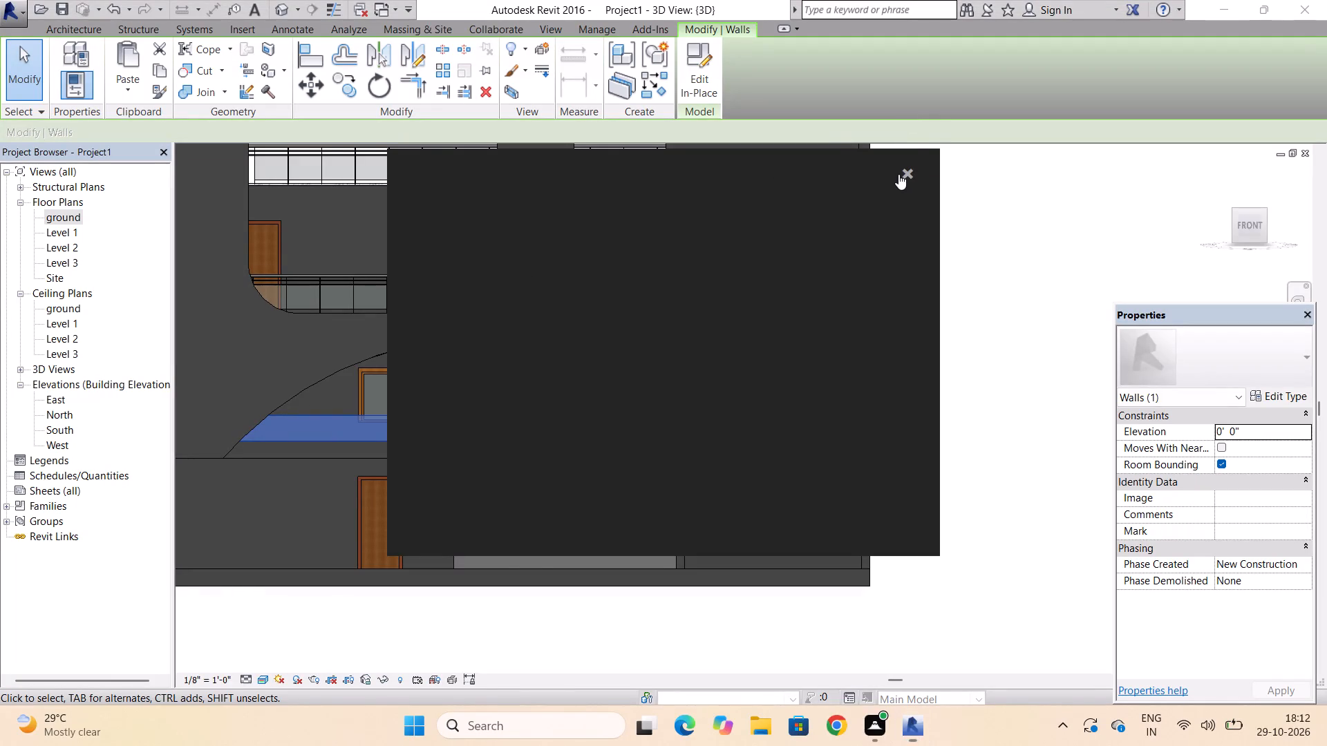
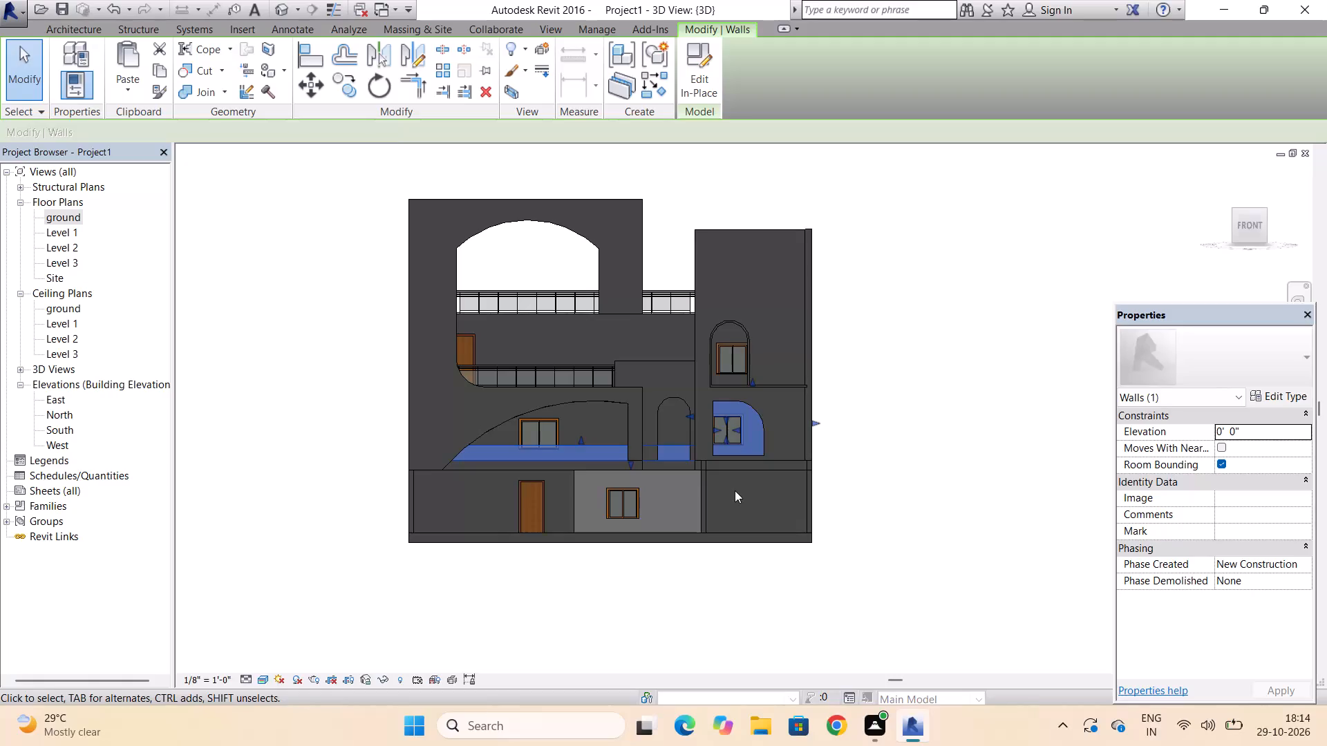
Clear the wall selection and dismiss the blank dark pop-up window covering the front view of the building.
left_click(881, 456)
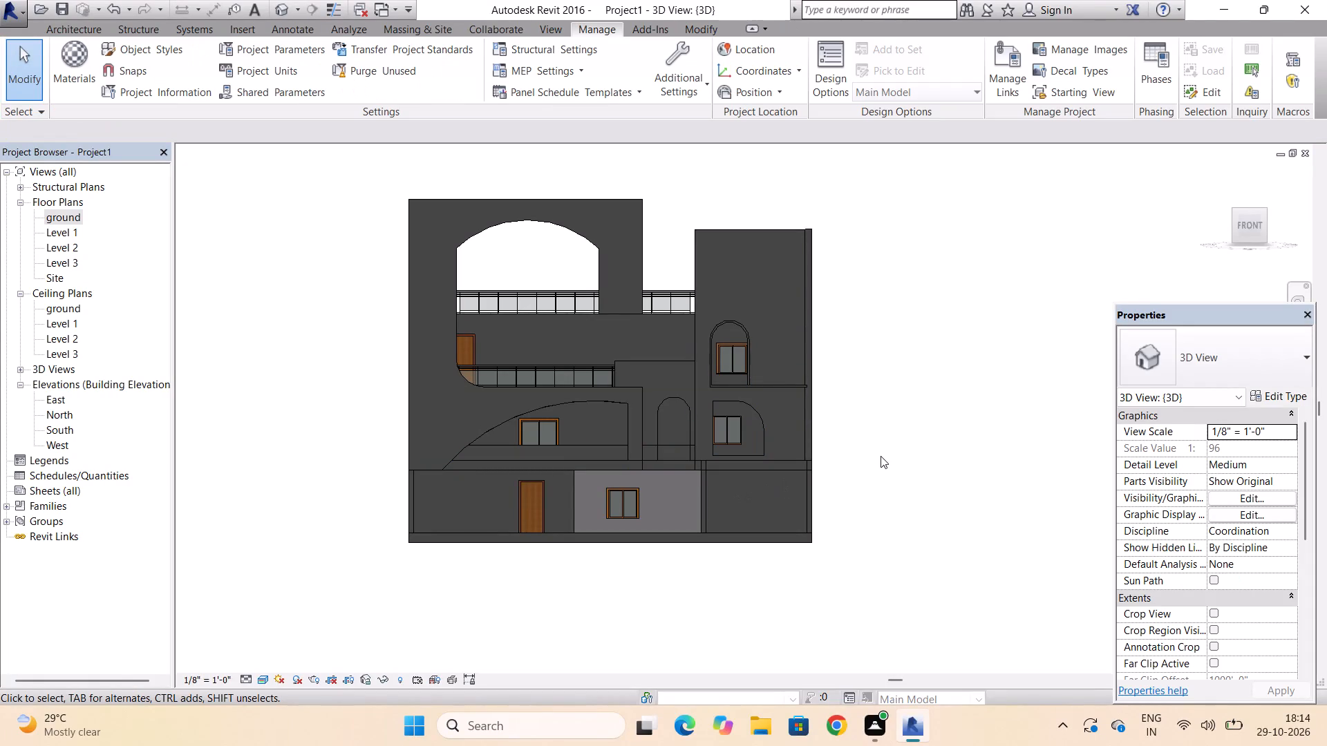
scroll(813, 603, "down", 3)
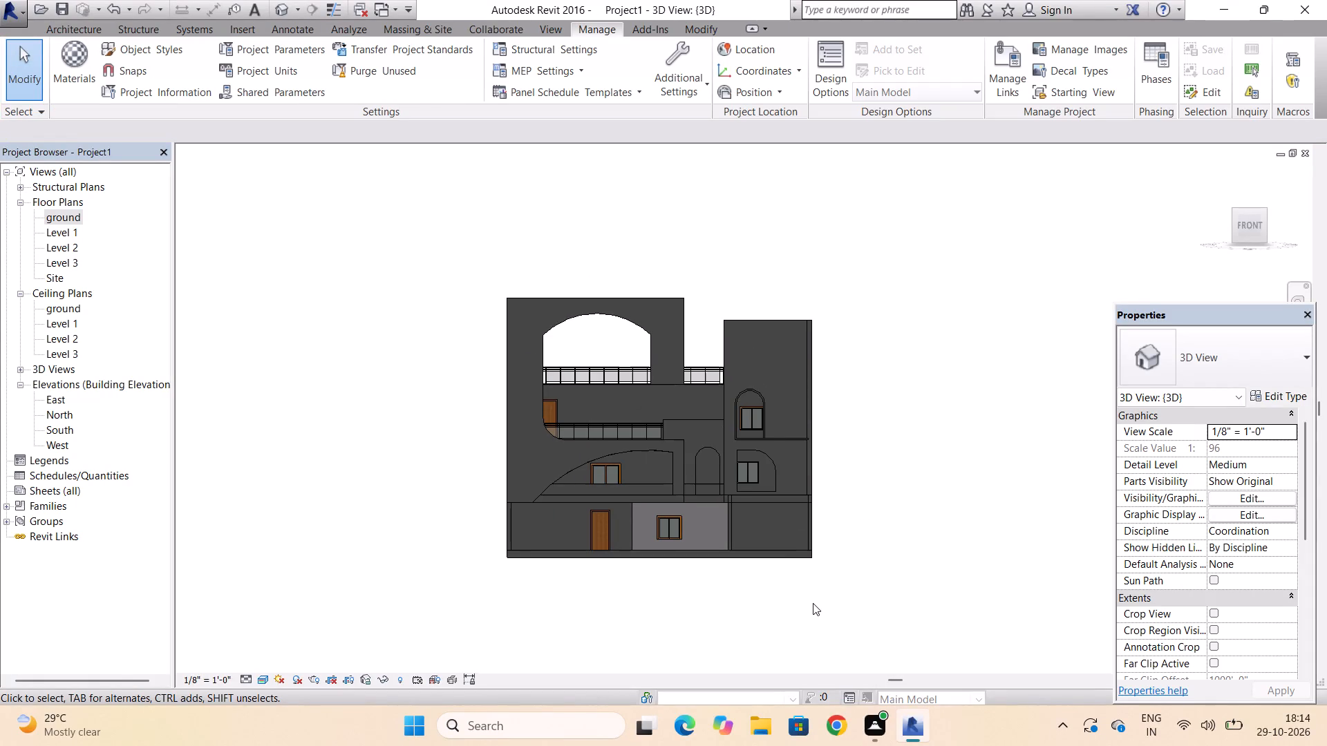
left_click(86, 37)
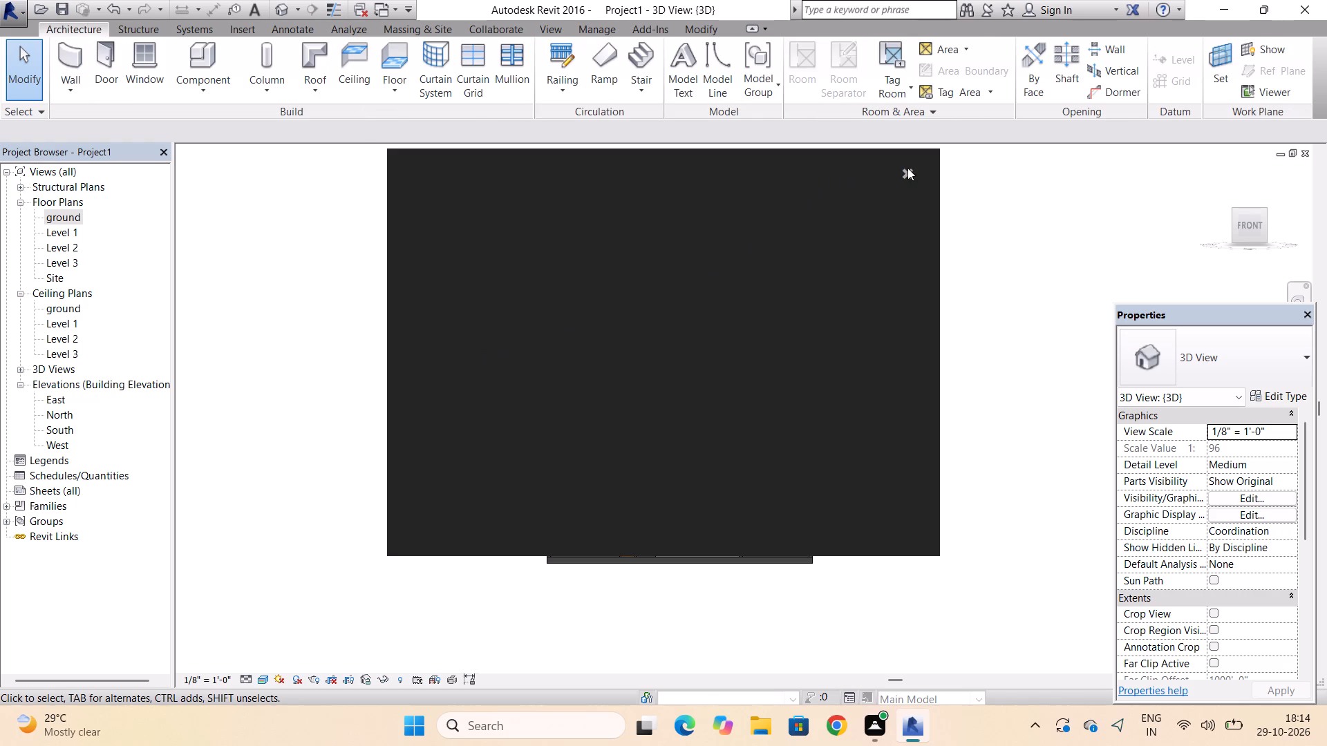
left_click(907, 168)
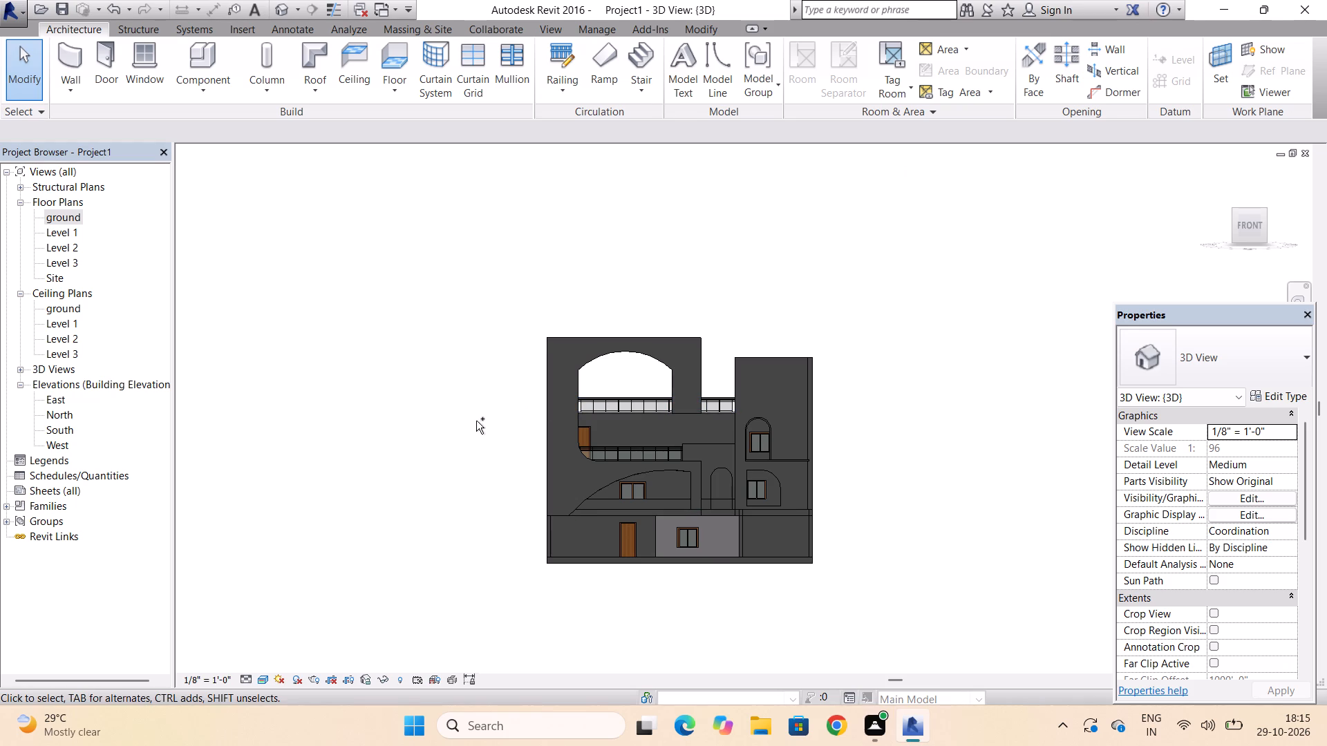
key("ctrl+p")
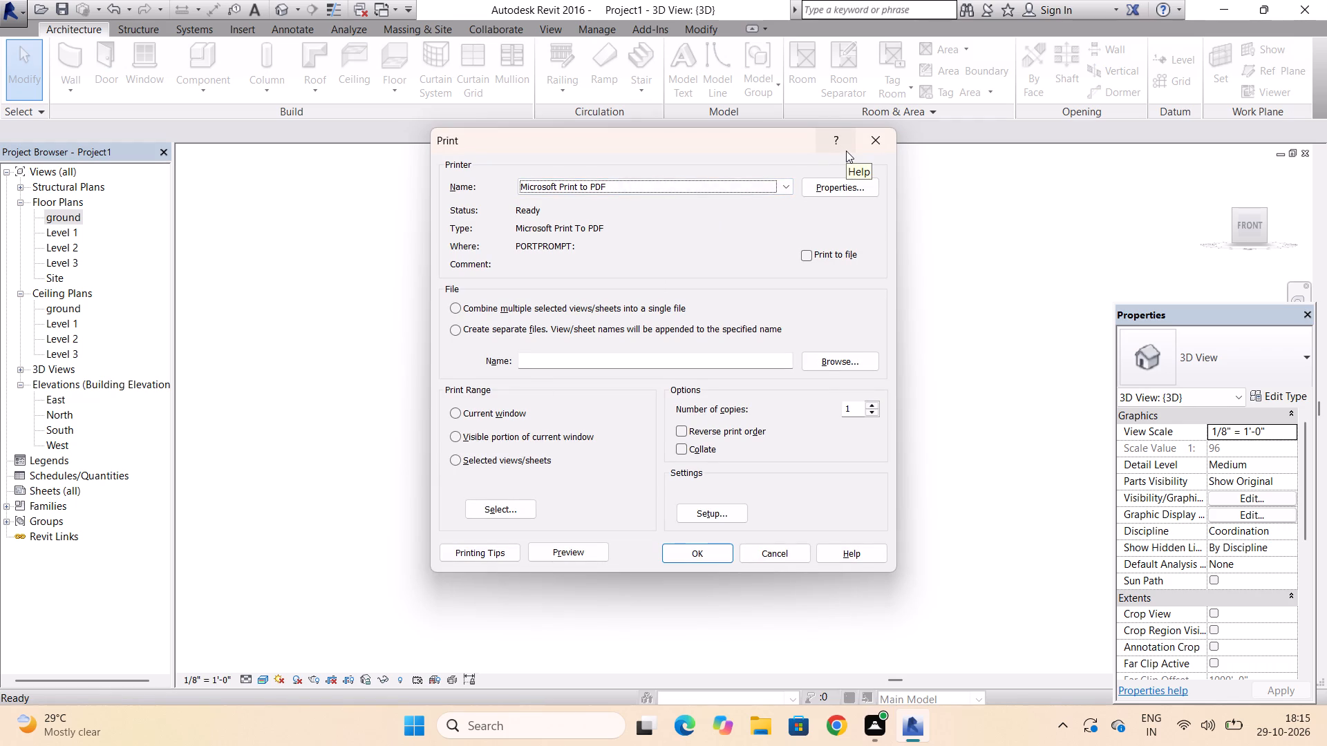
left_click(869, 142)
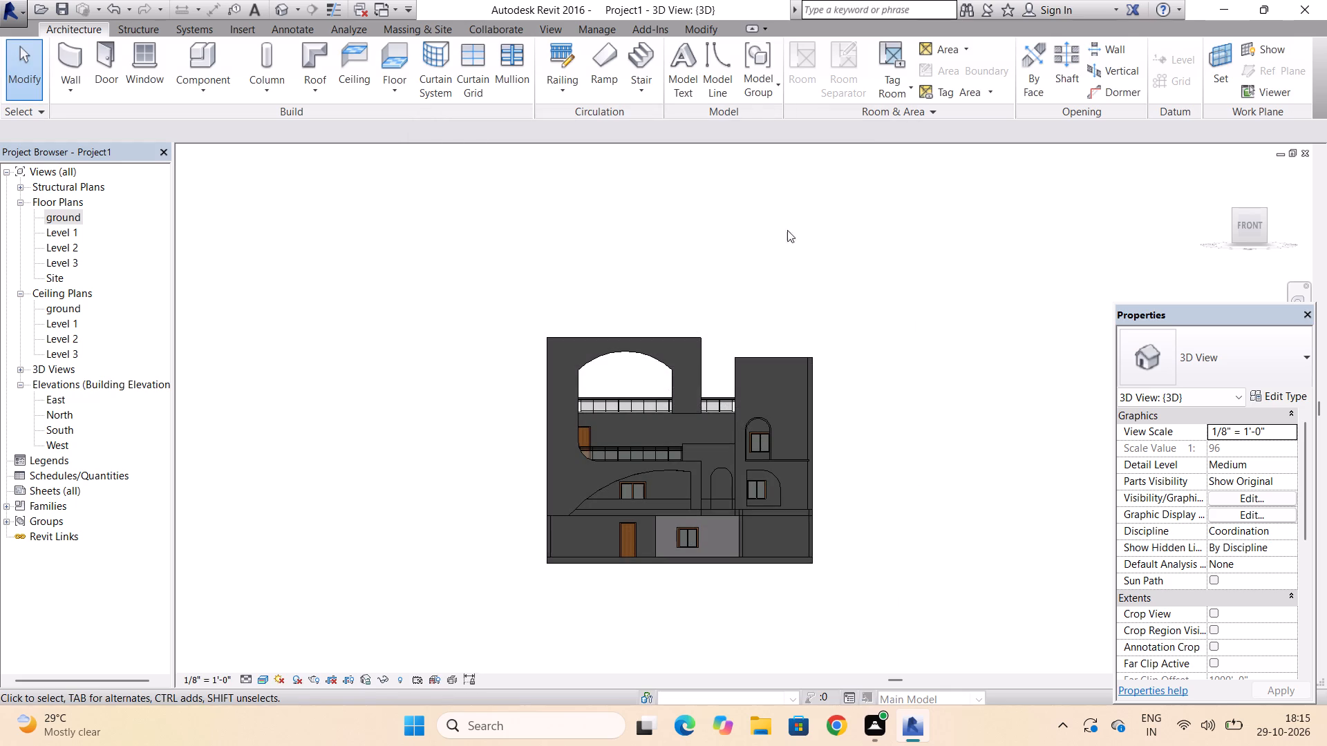
Enable a render region for the front 3D view and enlarge it on all sides of the building to about 581 x 468 pixels.
left_click(549, 28)
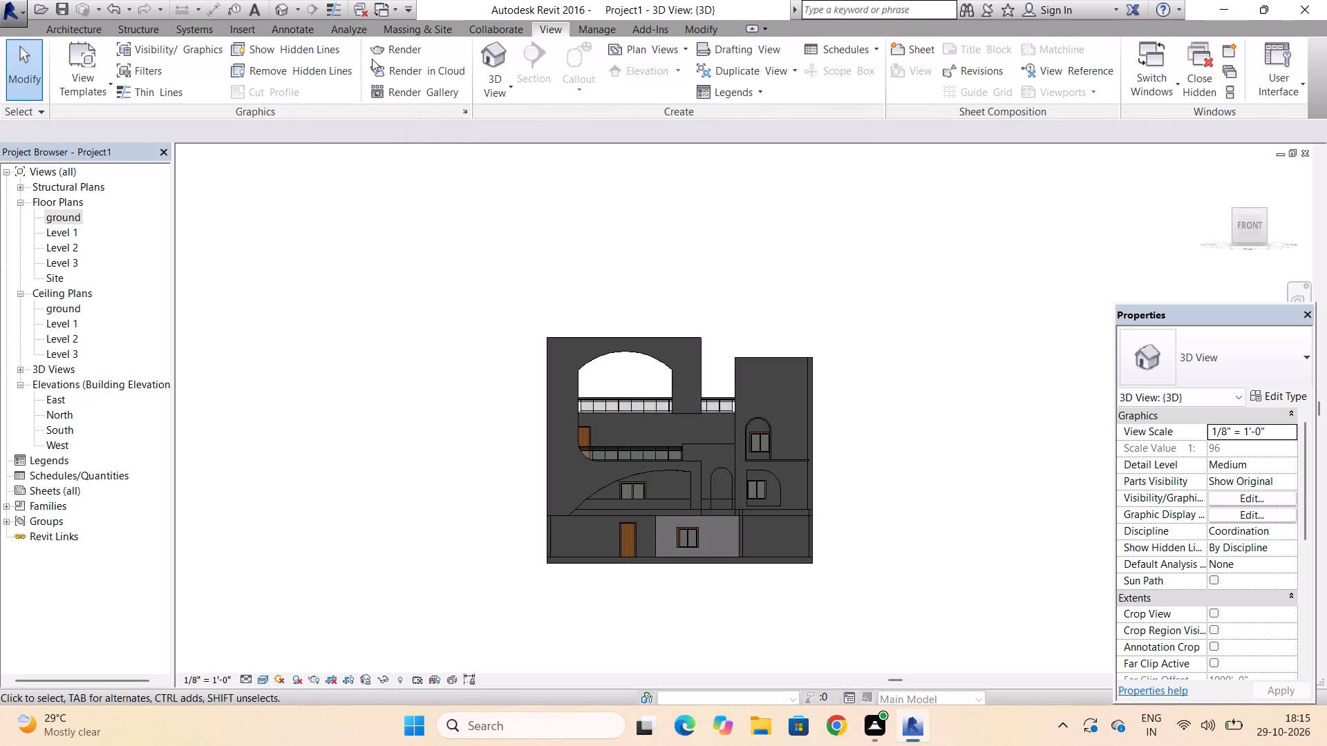
left_click(407, 46)
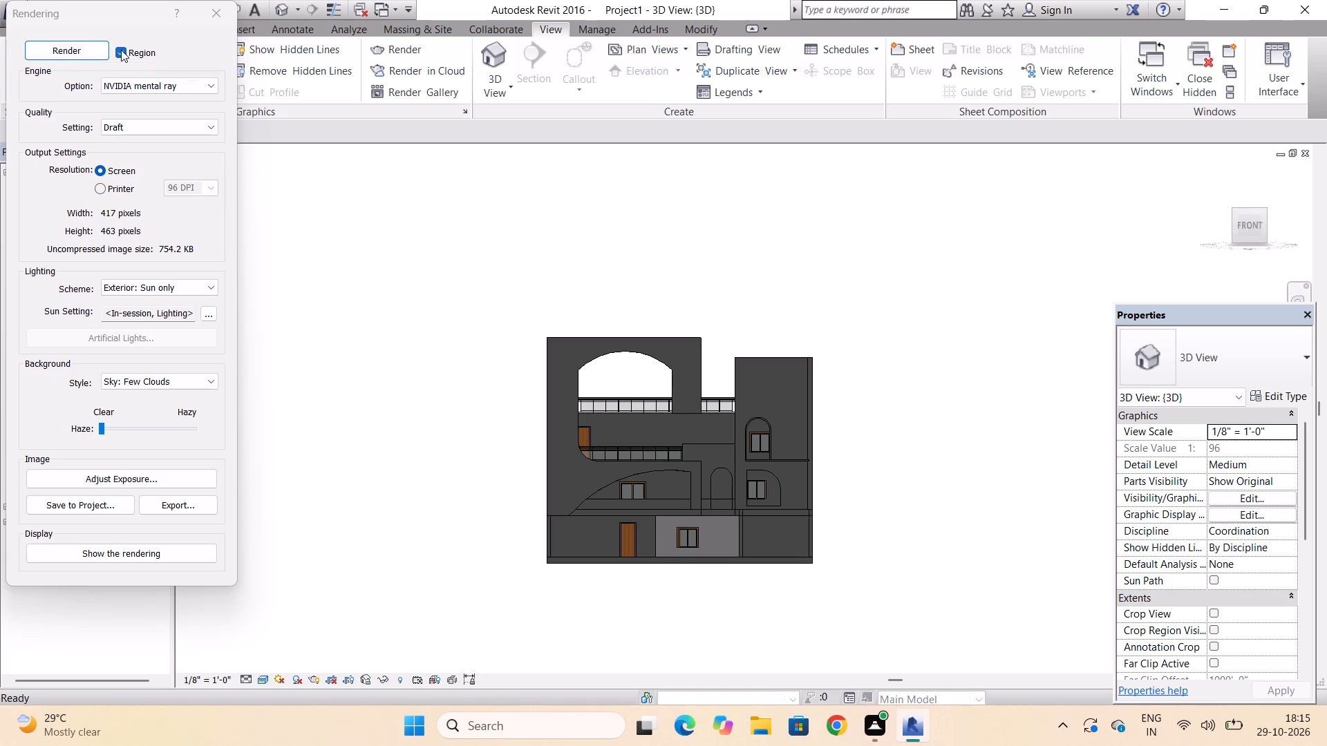
left_click(121, 50)
left_click(121, 50)
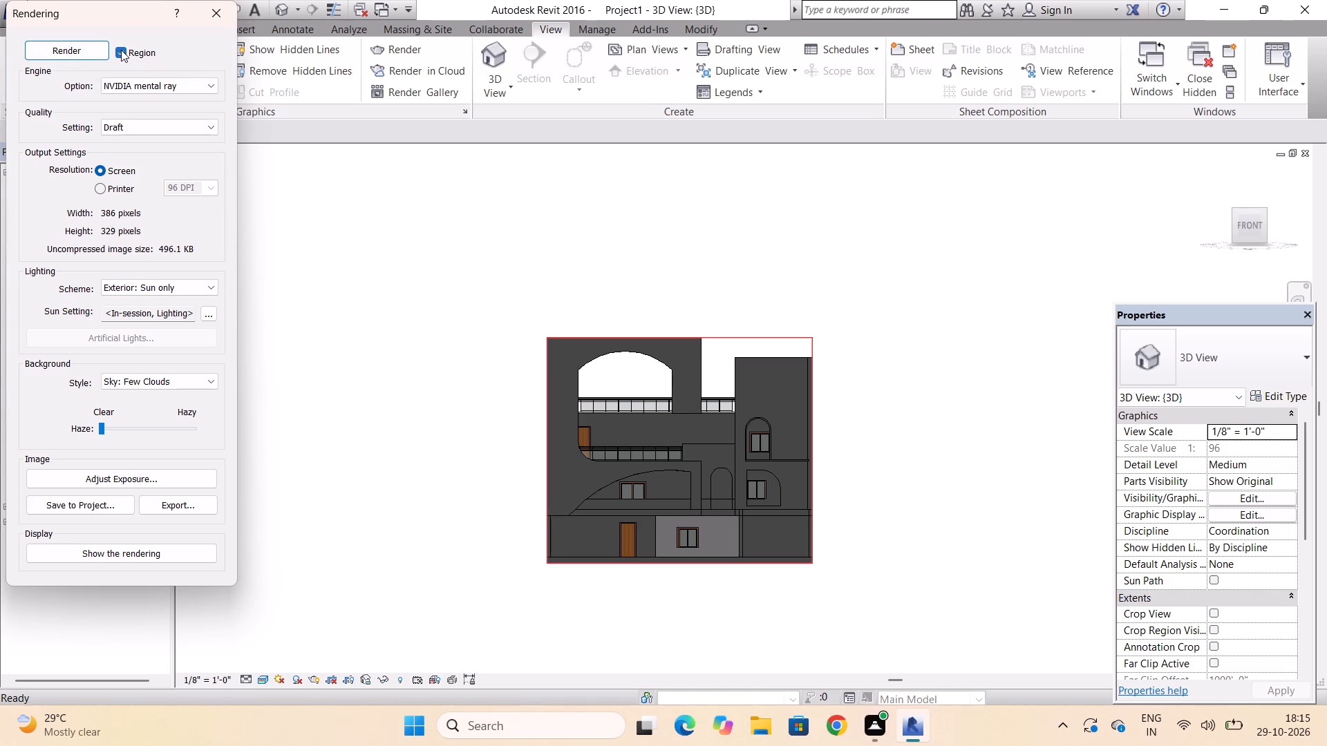
left_click(760, 335)
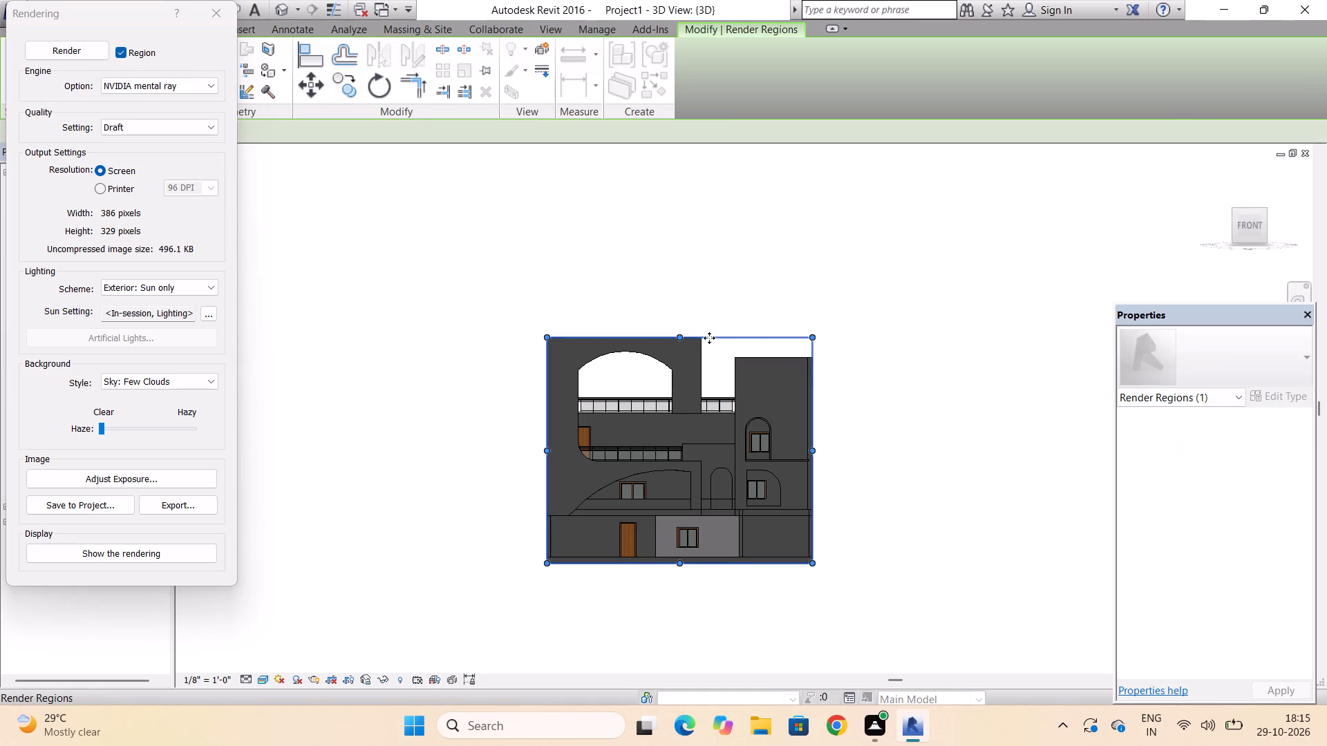
left_click_drag(679, 337, 687, 291)
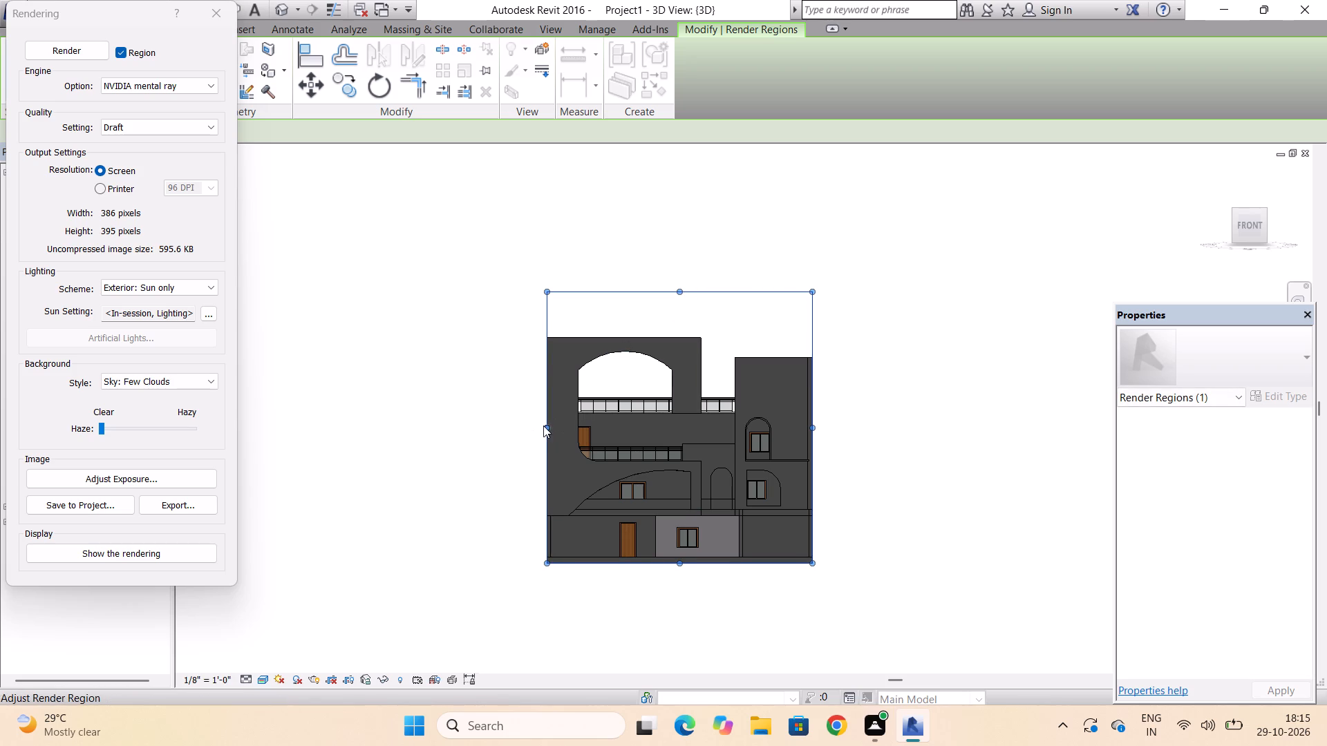
left_click_drag(547, 428, 533, 428)
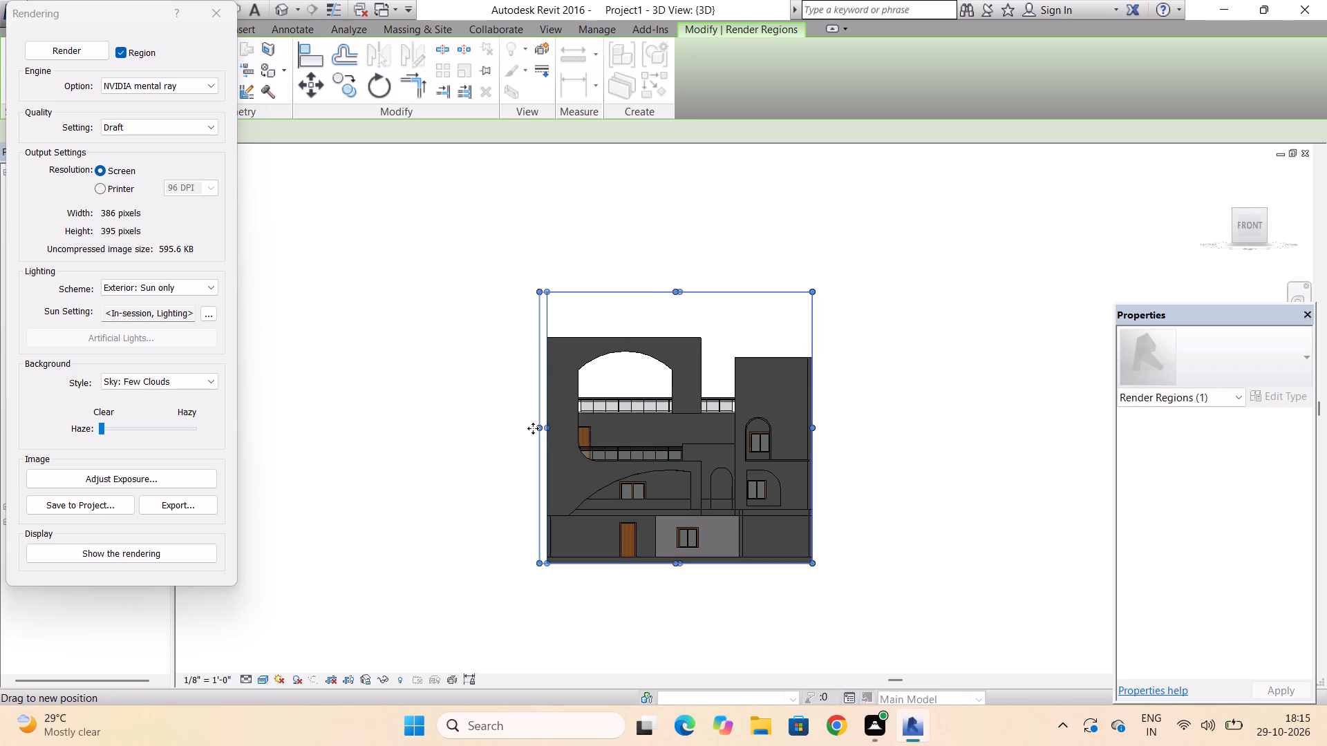
left_click_drag(533, 428, 509, 430)
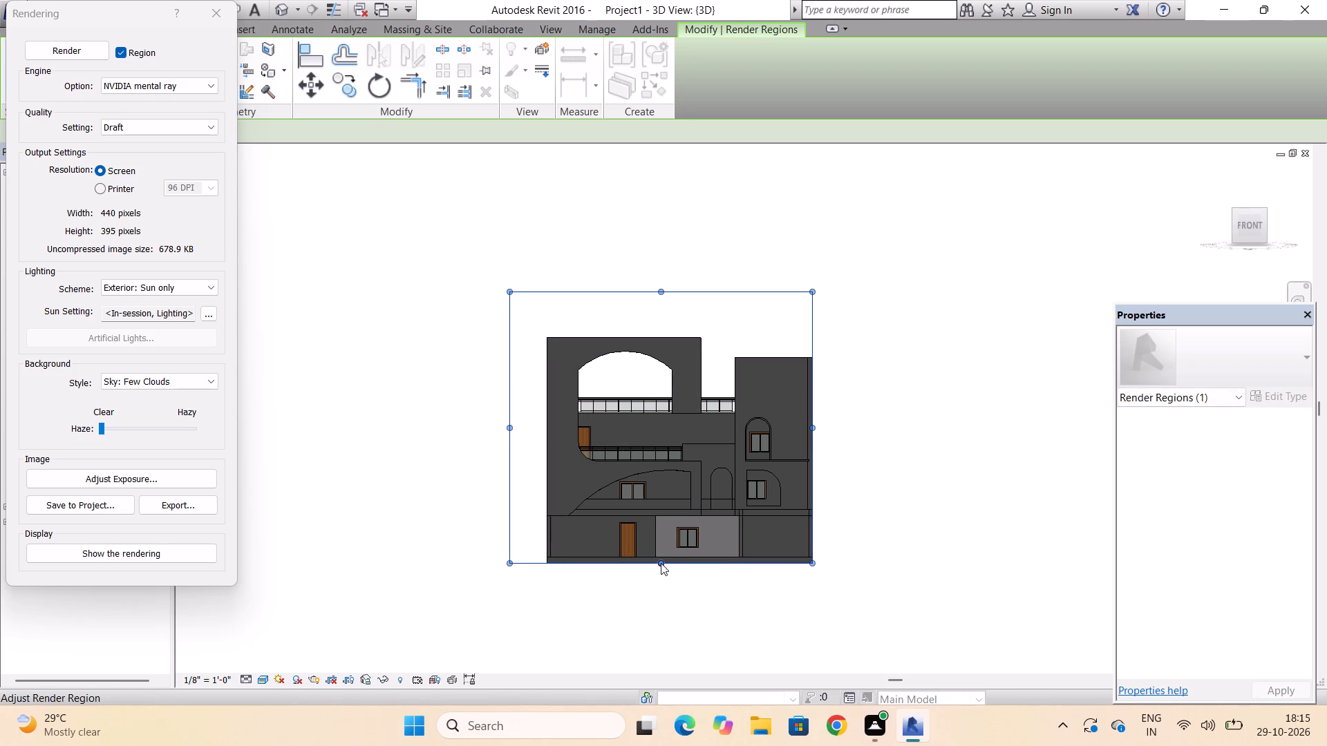
left_click_drag(661, 563, 663, 613)
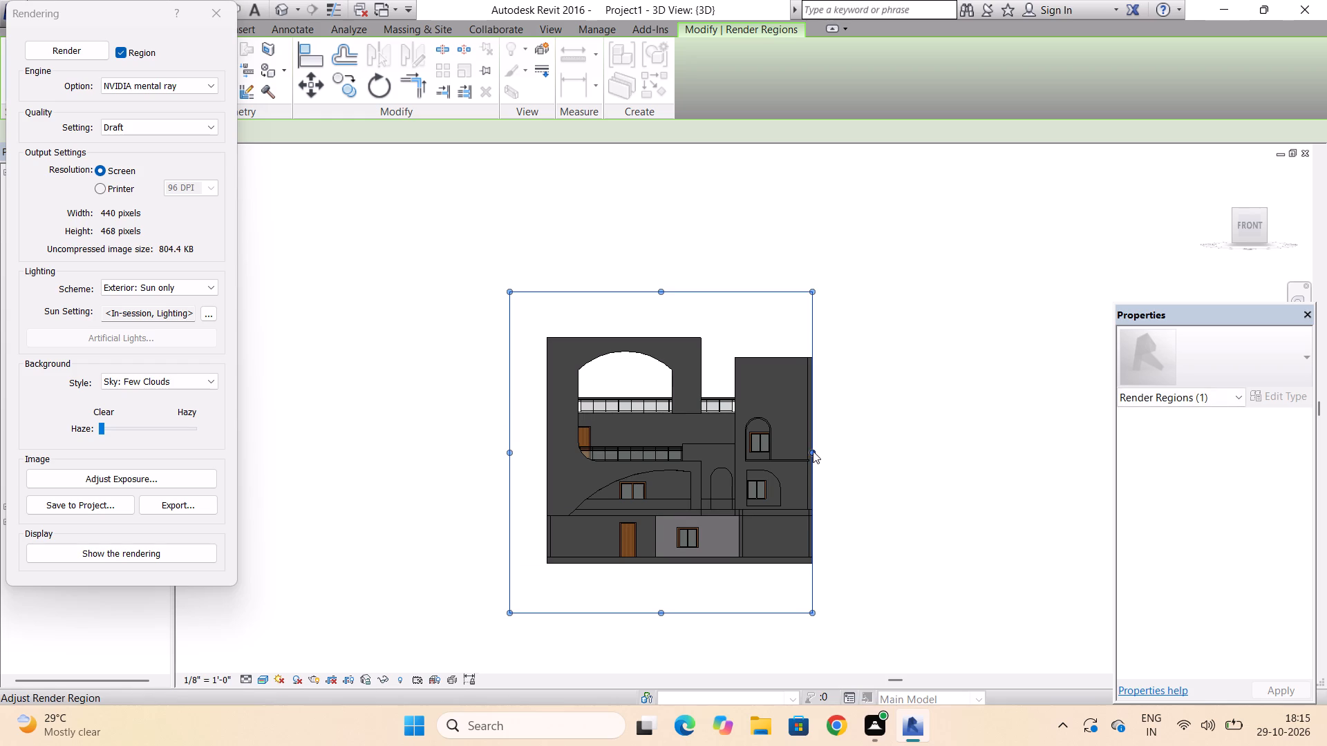
left_click_drag(813, 451, 910, 458)
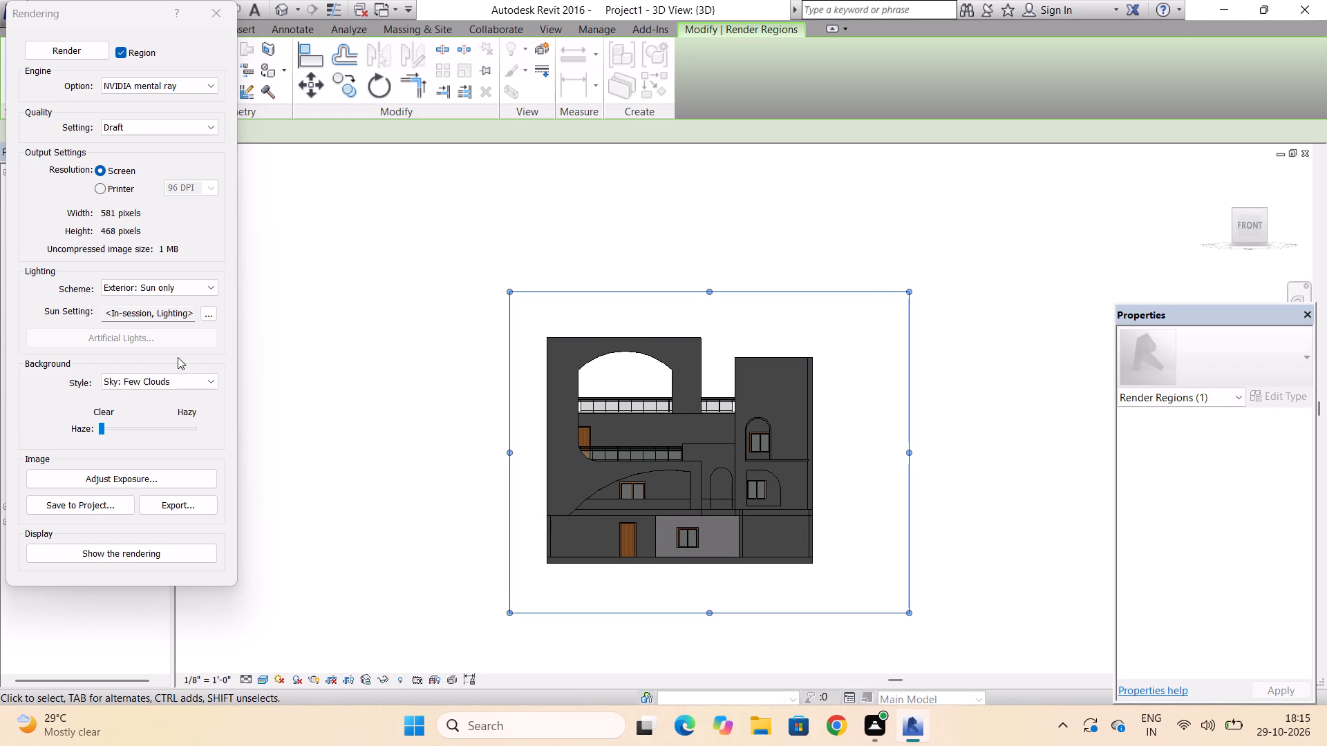
Render the framed region of the front facade with the existing draft quality and sun lighting settings.
left_click(87, 53)
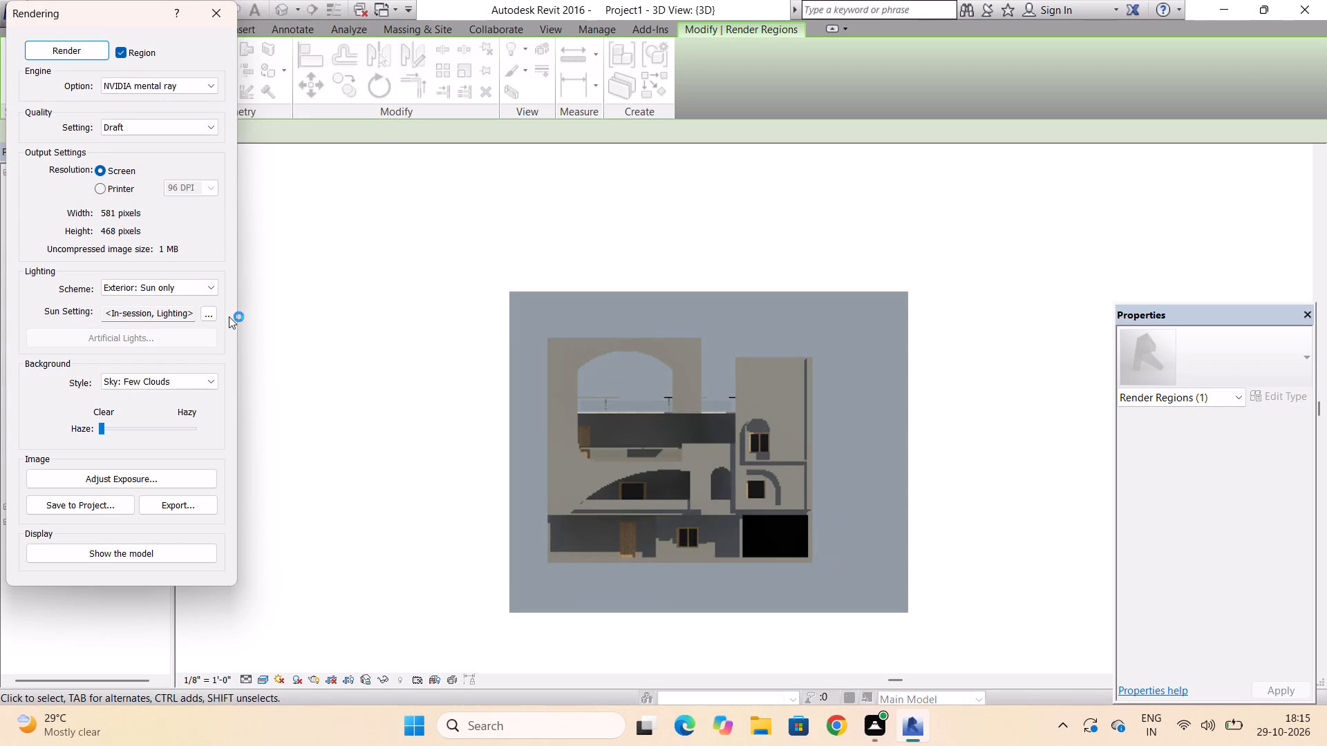
Export the rendered facade image to the Desktop as a JPEG, adding the author's name after {3D} in the file name, and leave rendering.
left_click(192, 500)
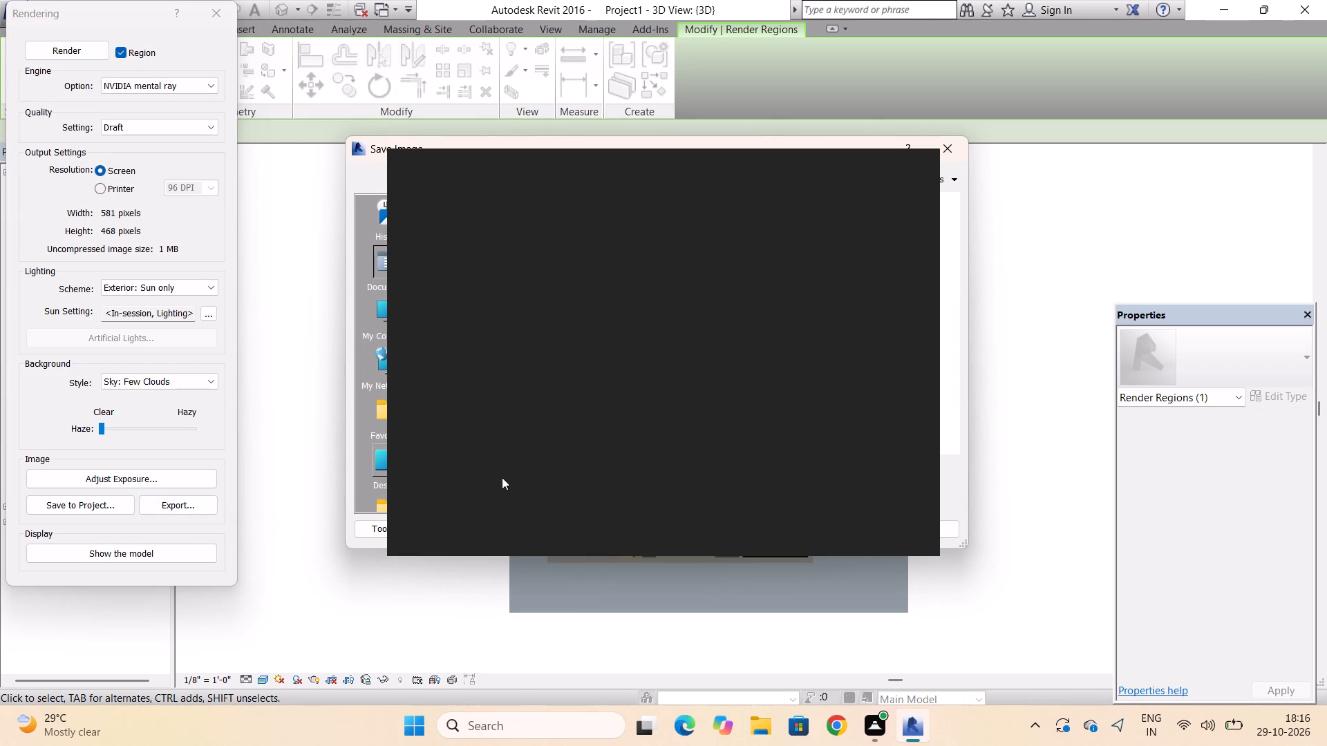
left_click(908, 177)
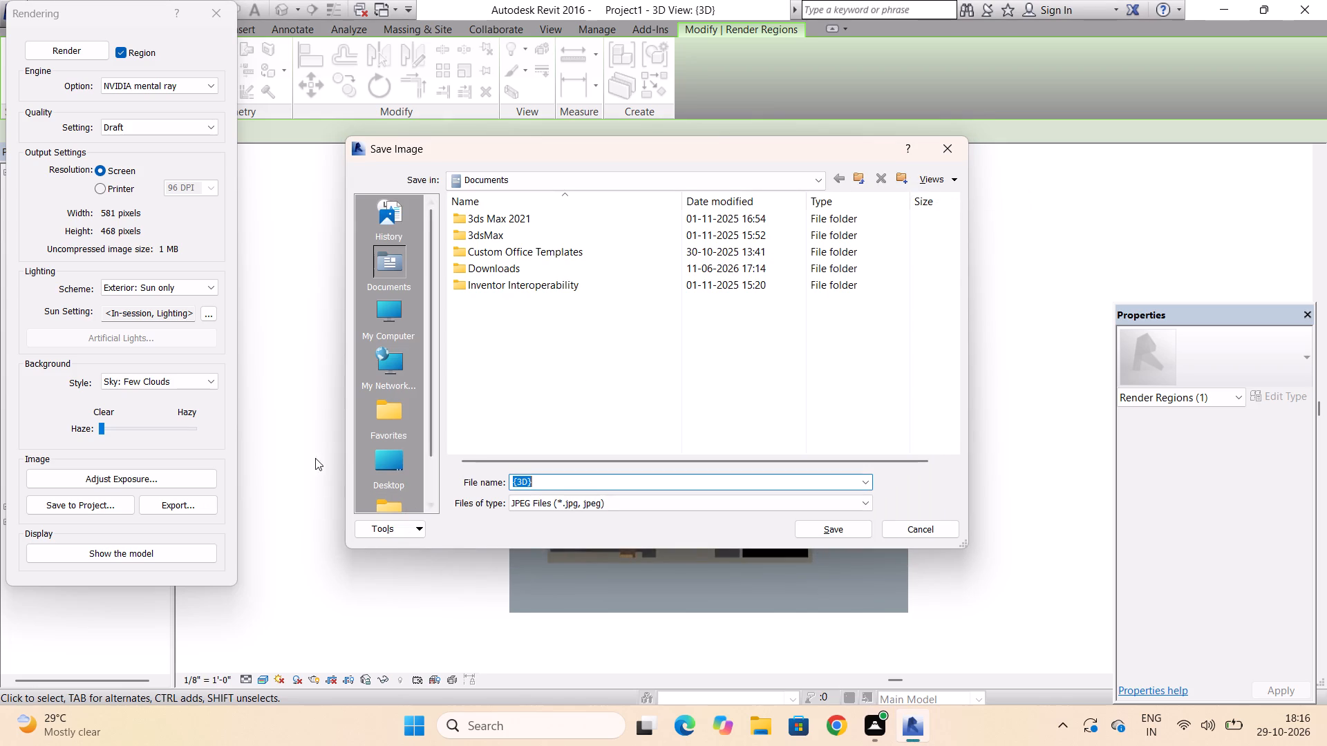
left_click(396, 451)
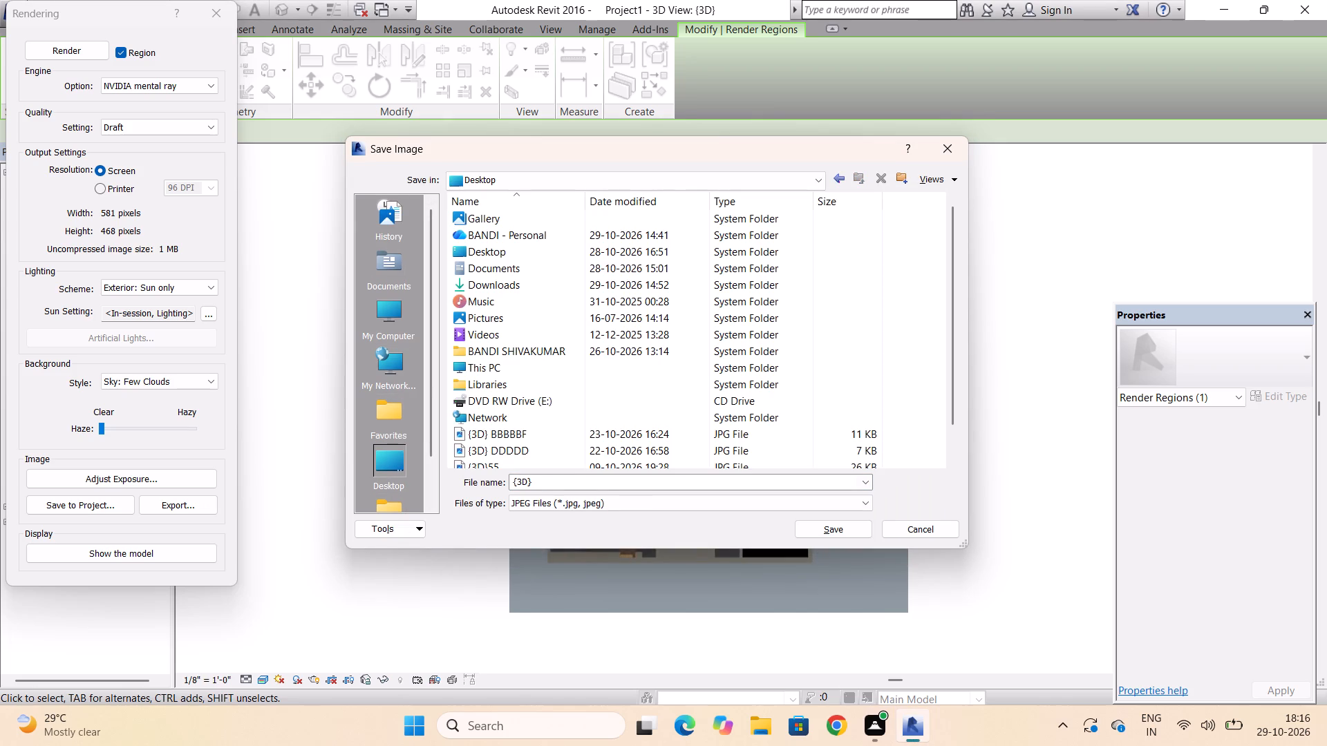
left_click(561, 479)
left_click(561, 479)
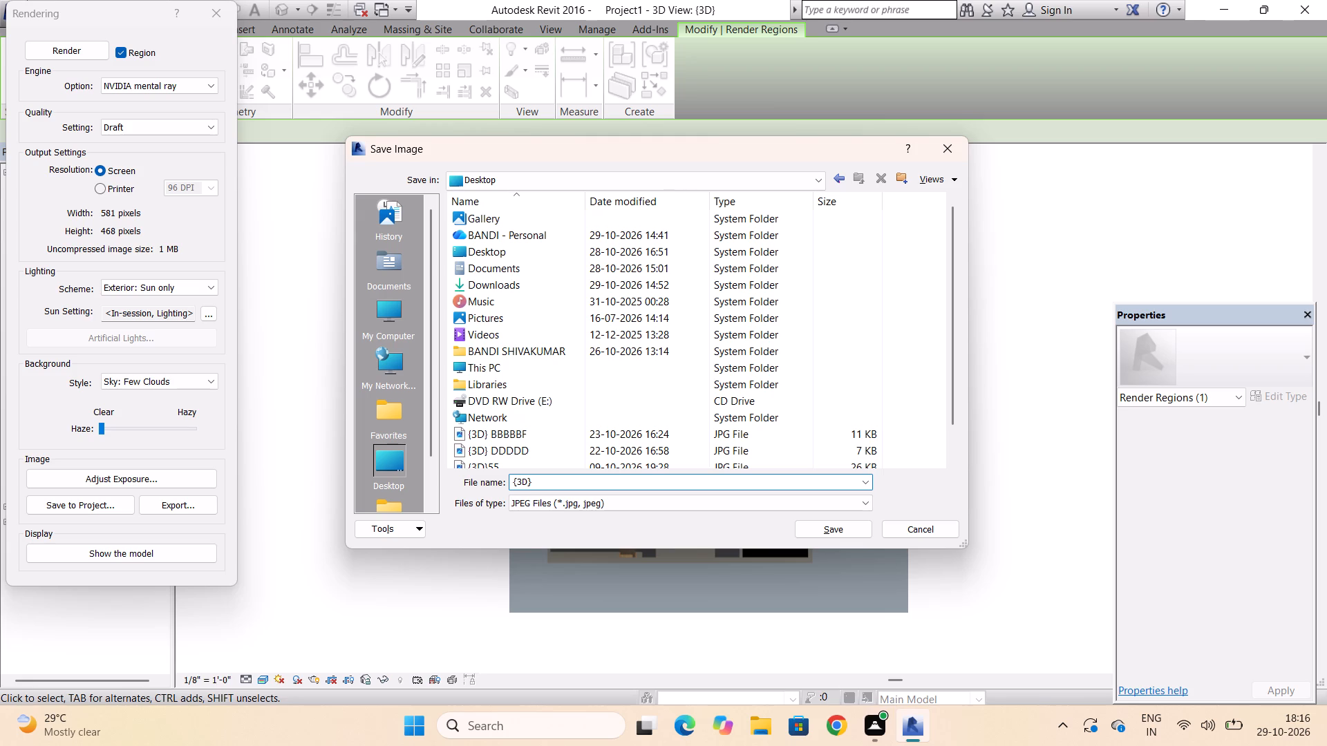
key("space")
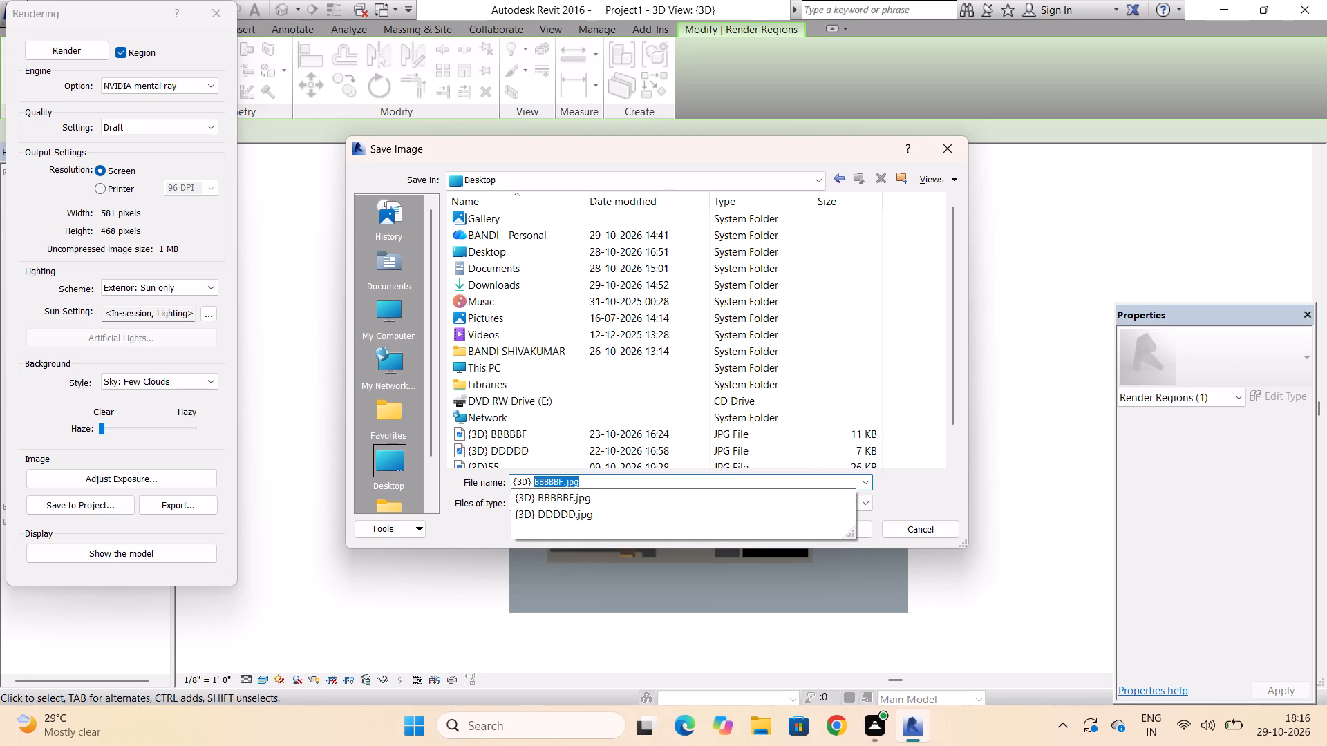
key("b")
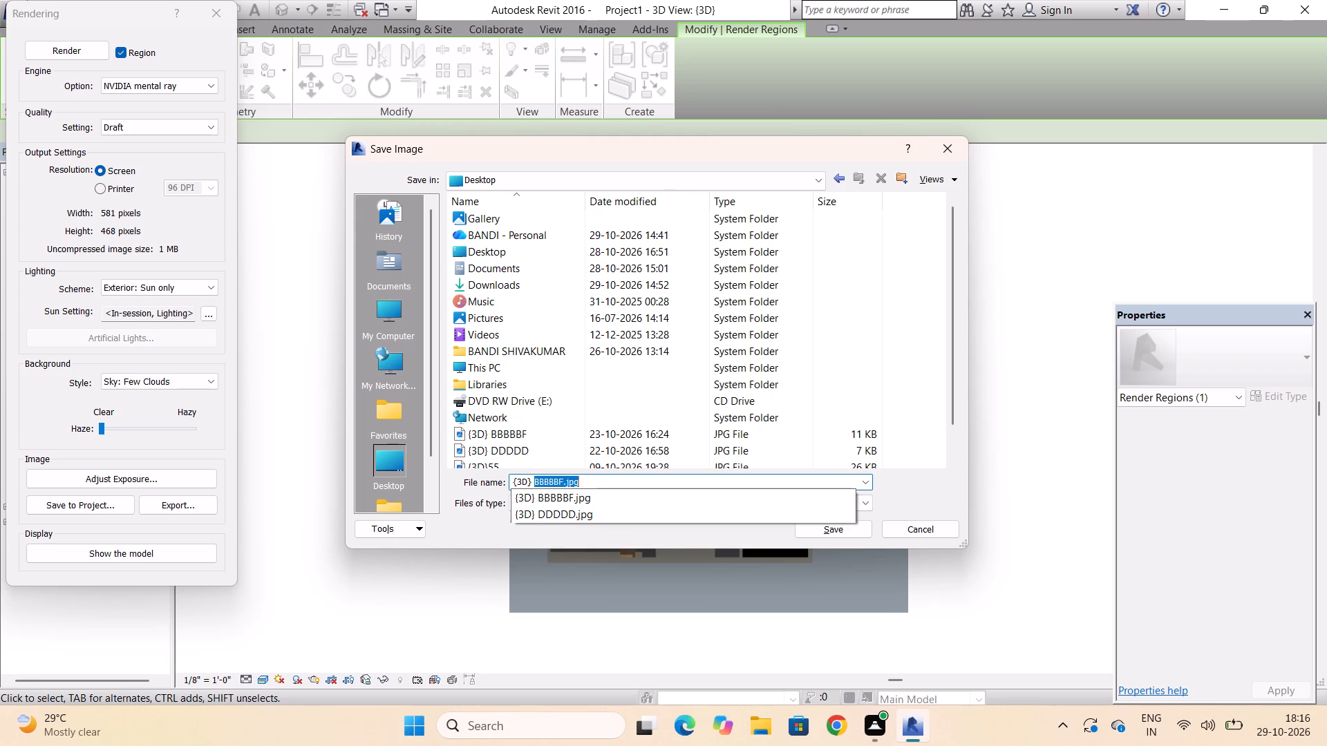
key("a")
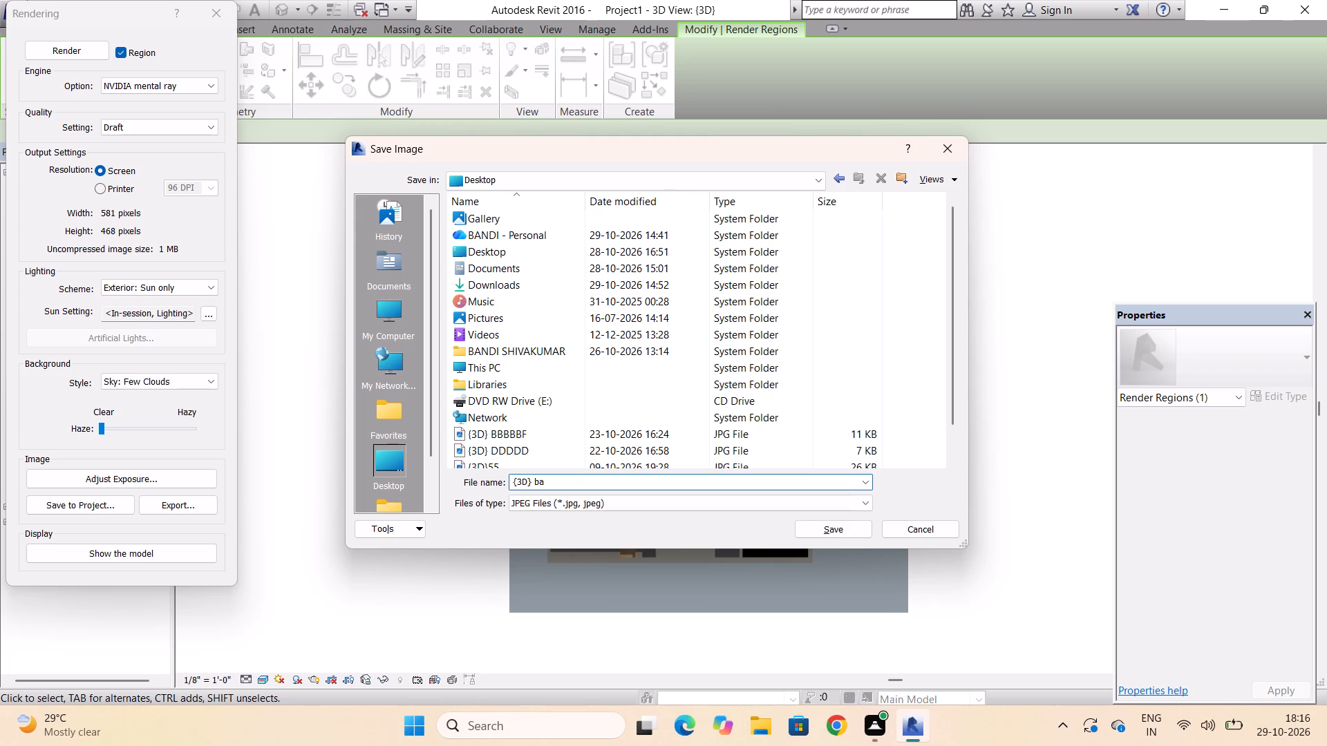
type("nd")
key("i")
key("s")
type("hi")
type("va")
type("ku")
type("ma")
left_click(851, 531)
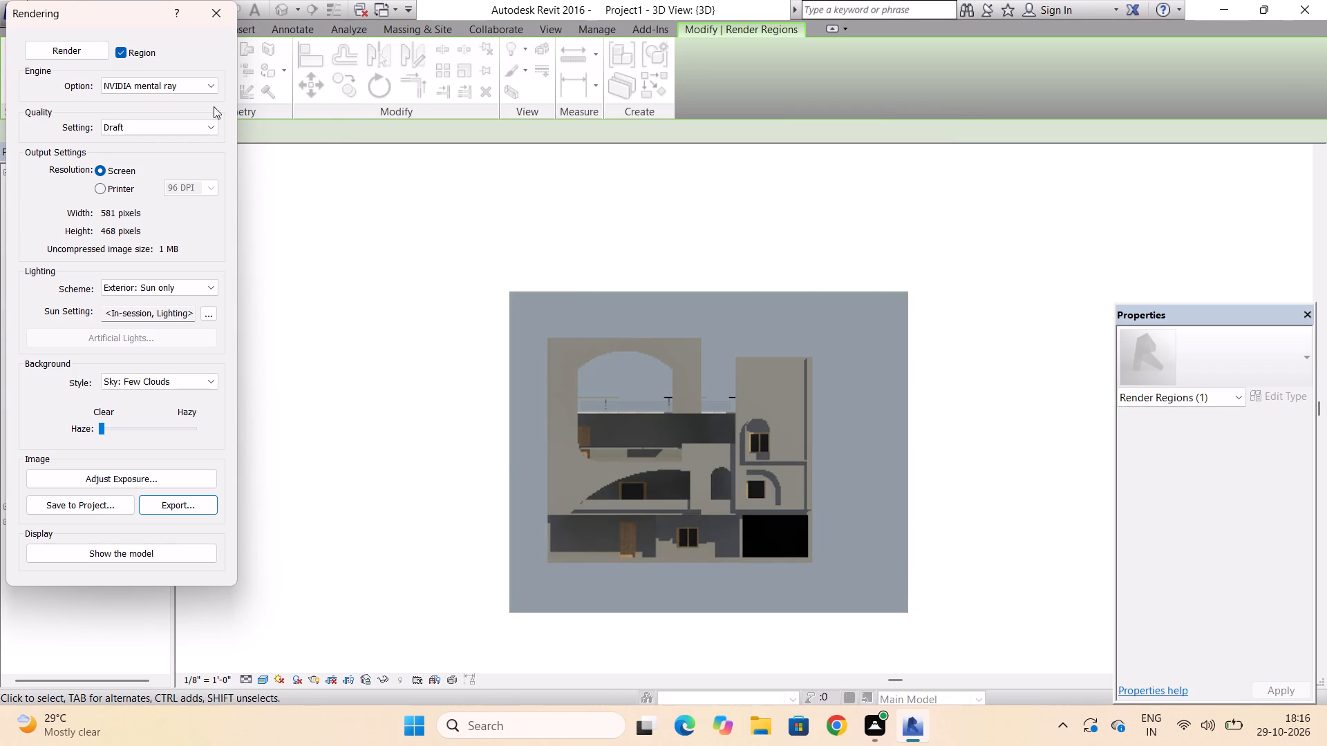
left_click(218, 20)
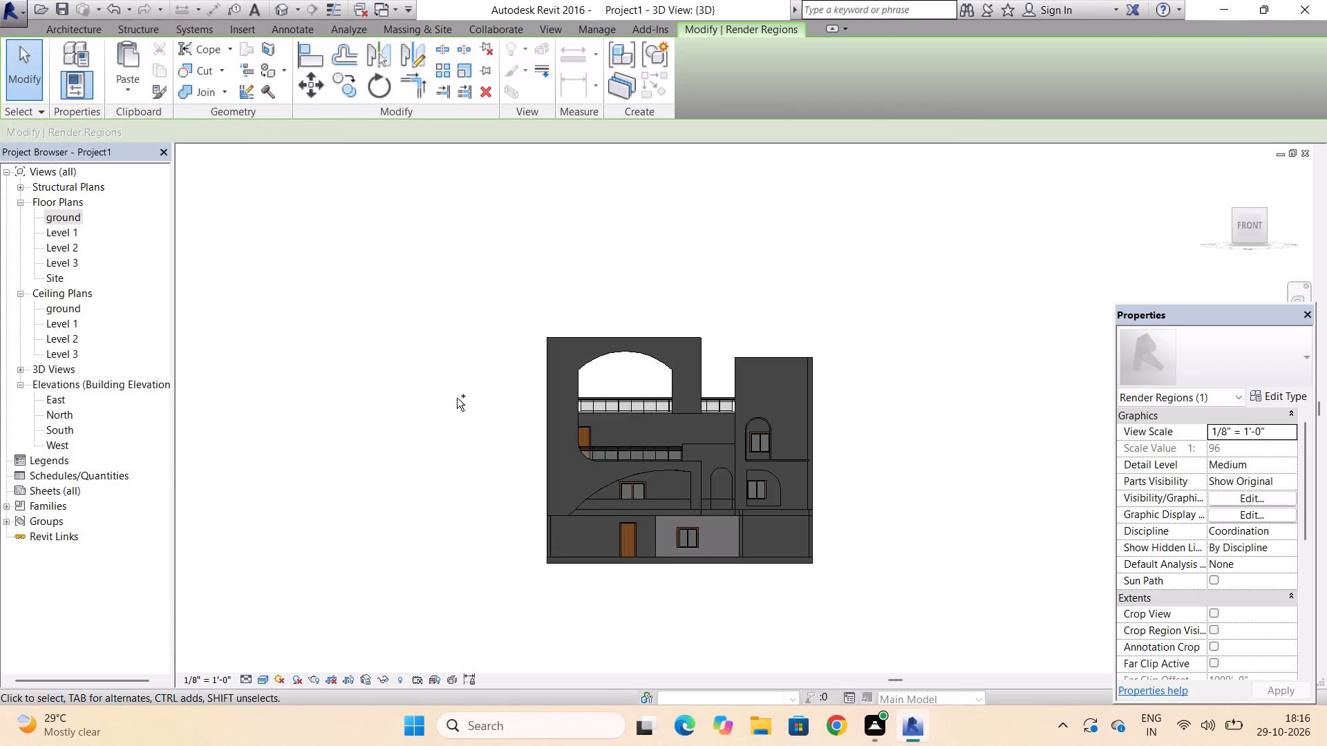
Save the project to the Desktop as a Revit project file, adding the author's name after Project1 in the file name.
key("ctrl+s")
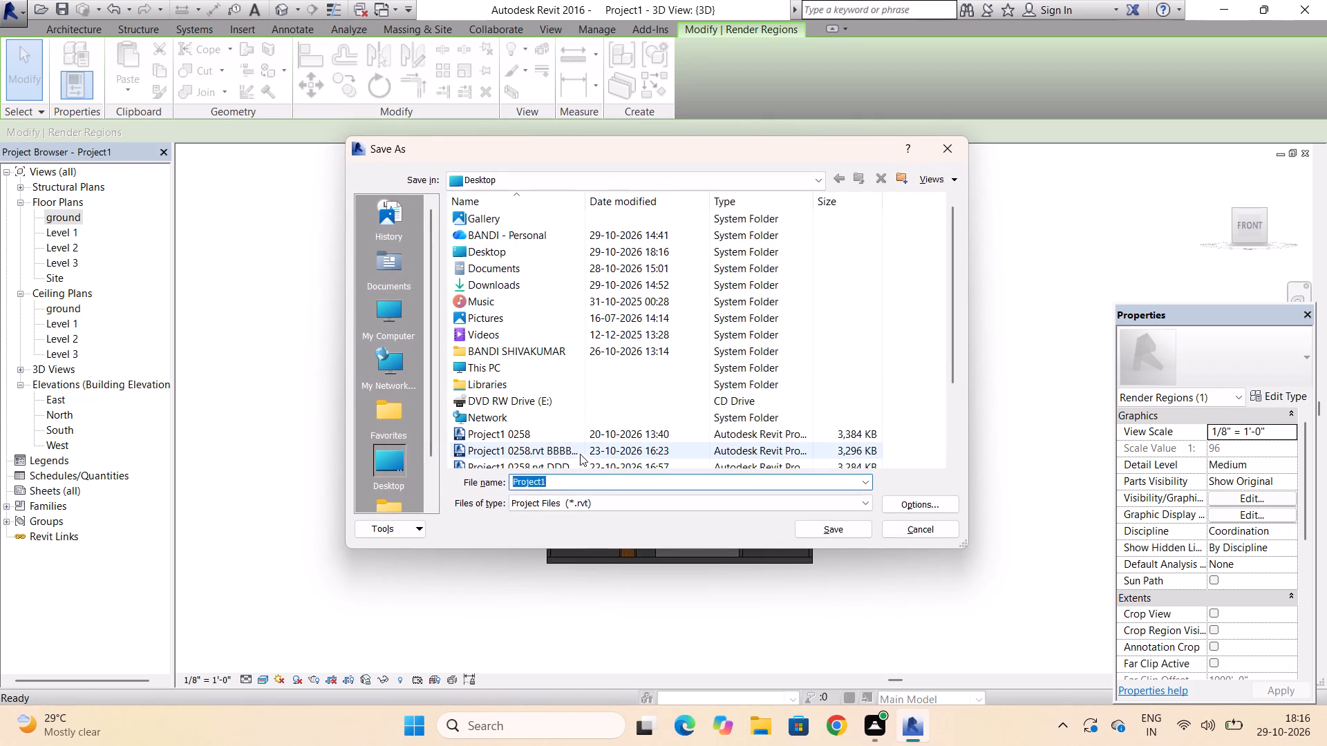
left_click(570, 484)
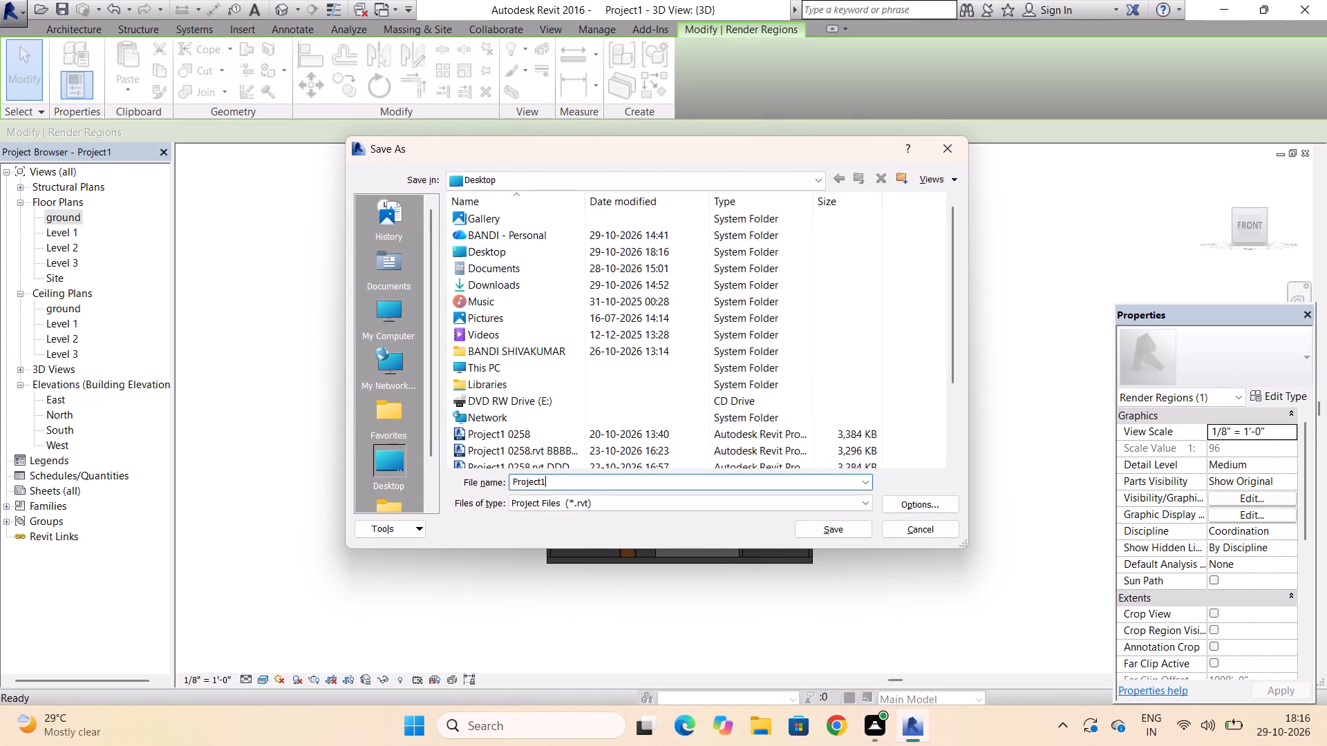
key("space")
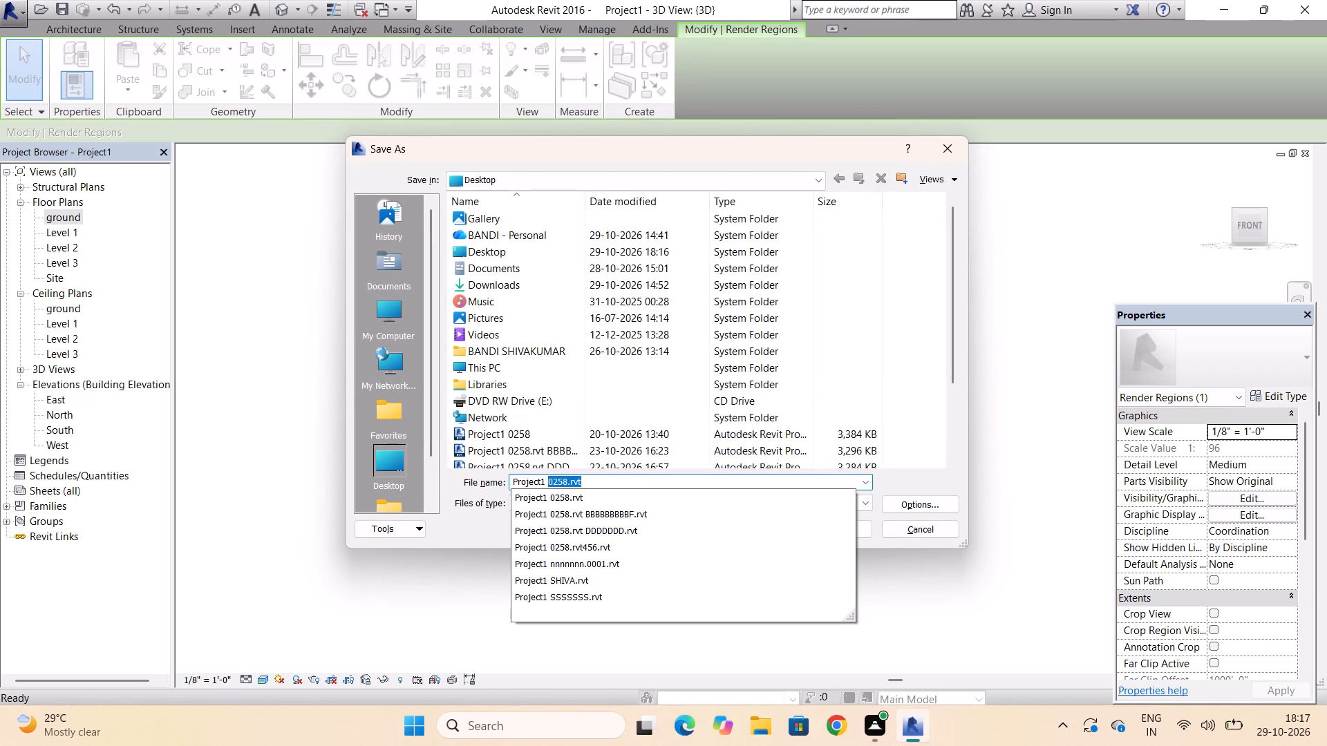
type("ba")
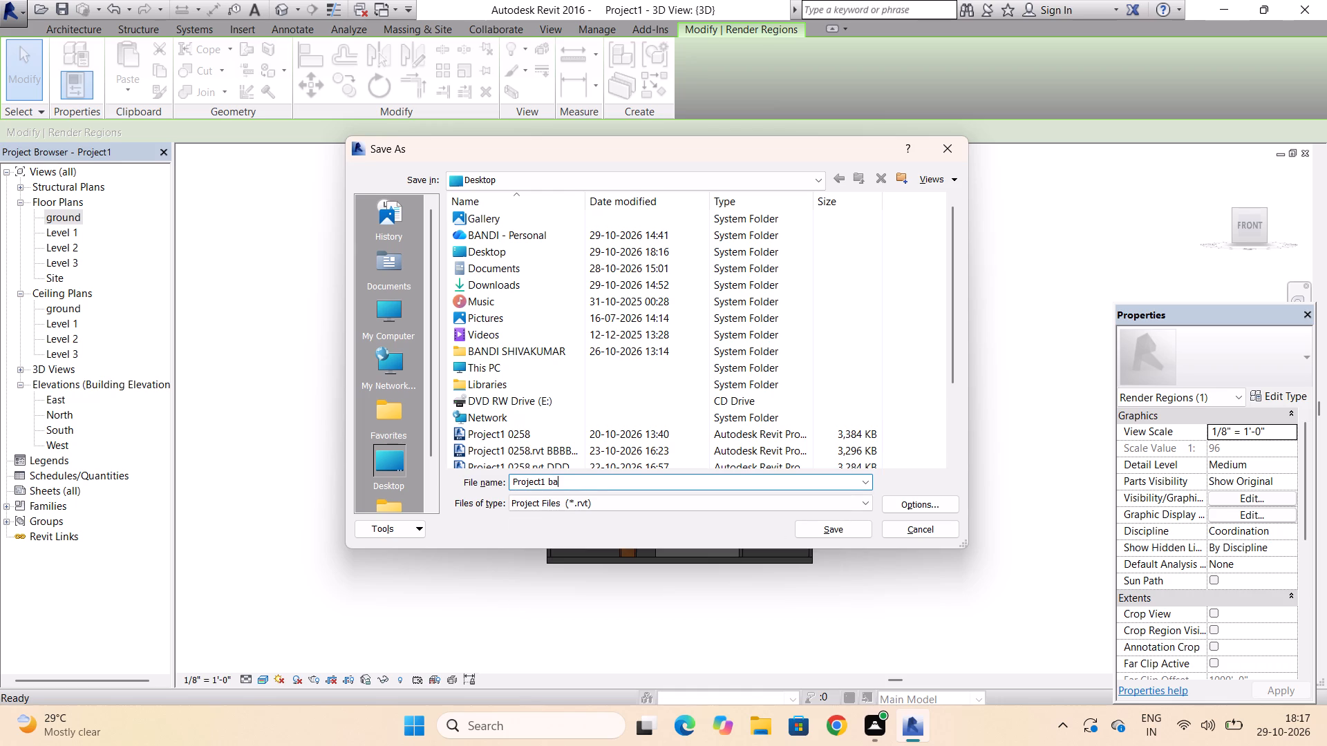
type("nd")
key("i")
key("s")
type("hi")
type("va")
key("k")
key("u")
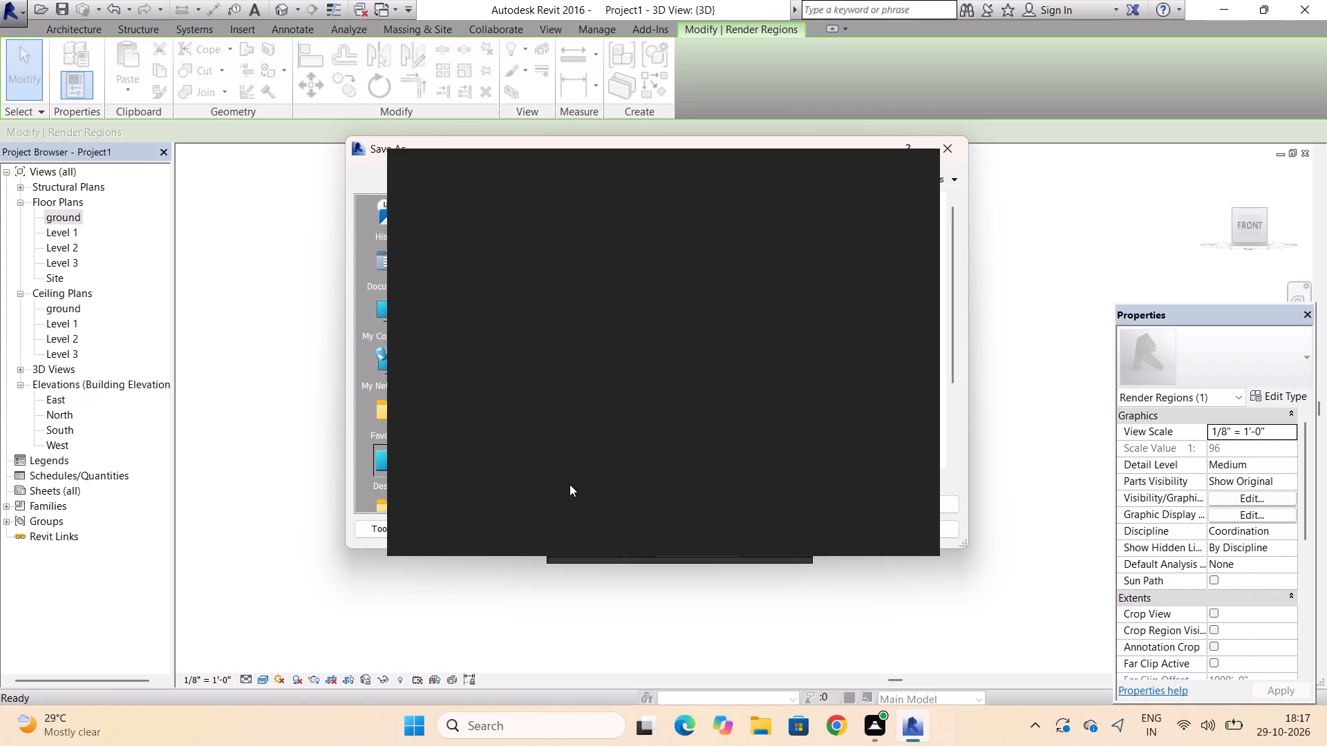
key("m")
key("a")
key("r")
left_click(912, 173)
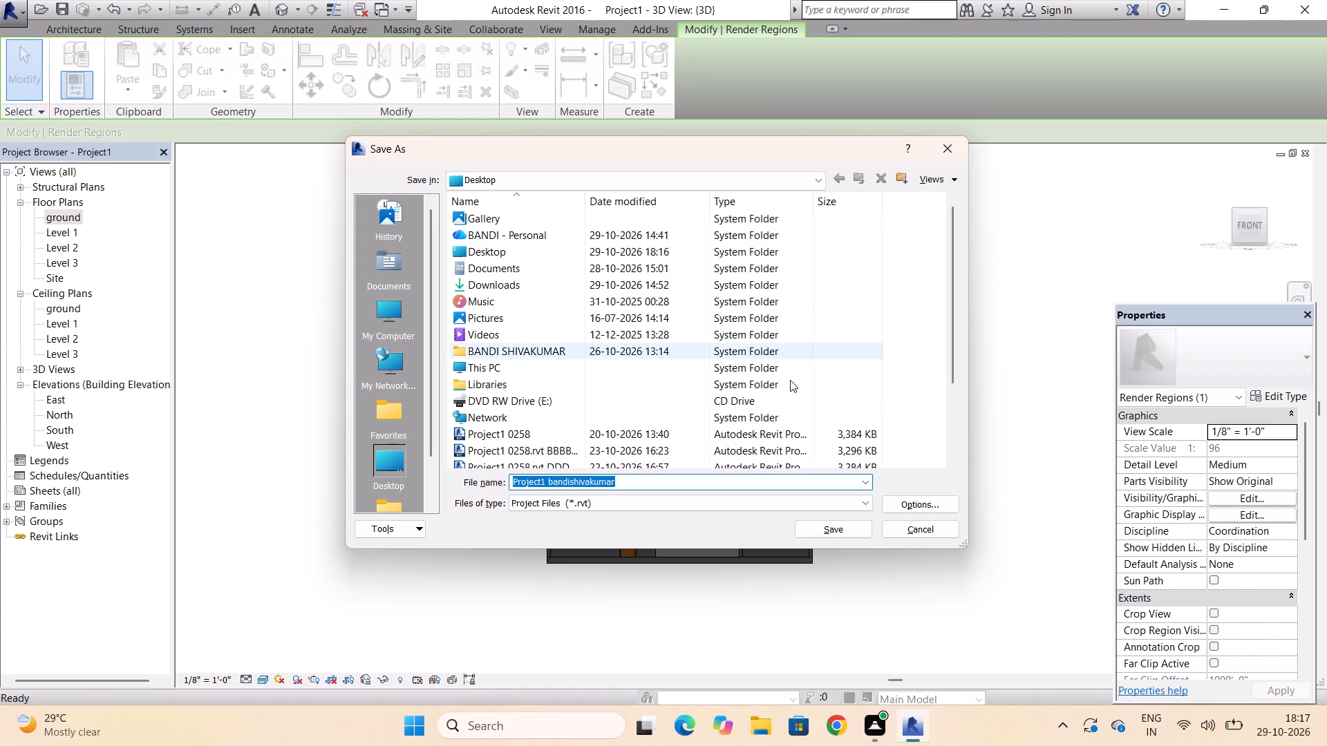
left_click(834, 529)
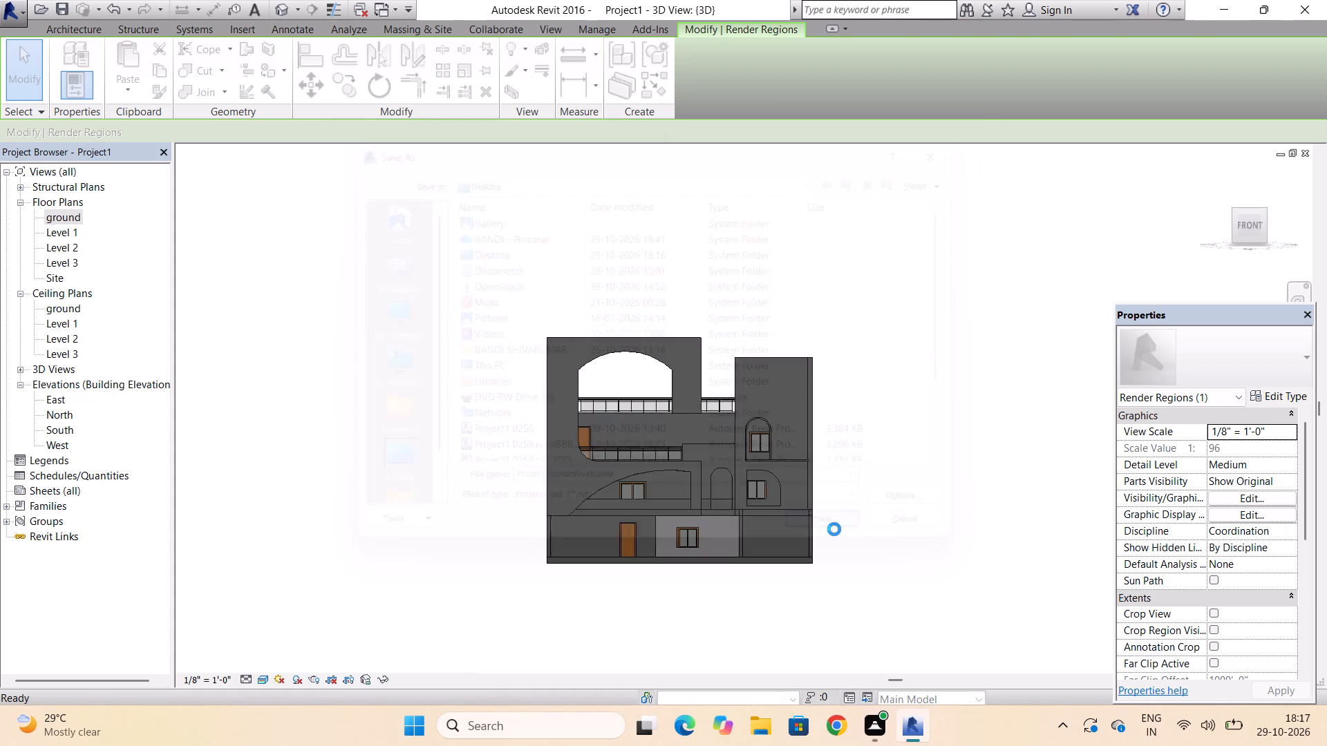